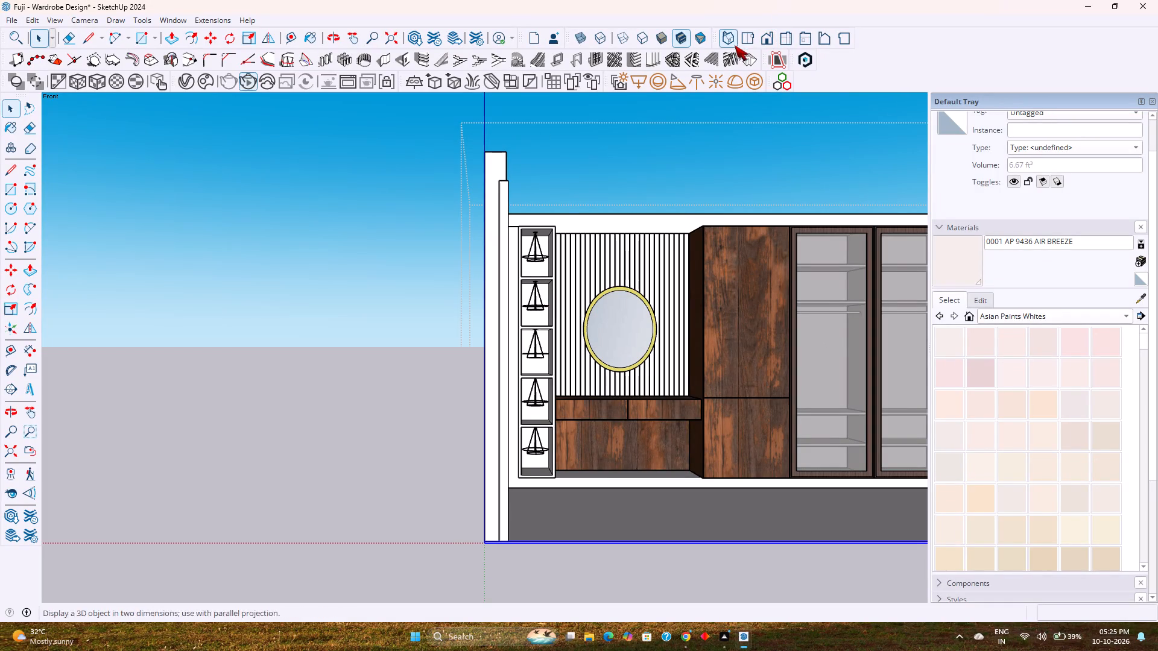
# Paint the fluted panel beside the door with the Asian Paints Whites material 0001 AP 9436 AIR BREEZE.
pyautogui.click(760, 39)
pyautogui.keyDown('shift'); pyautogui.moveTo(619, 279); pyautogui.dragTo(314, 297, button='middle'); pyautogui.keyUp('shift')
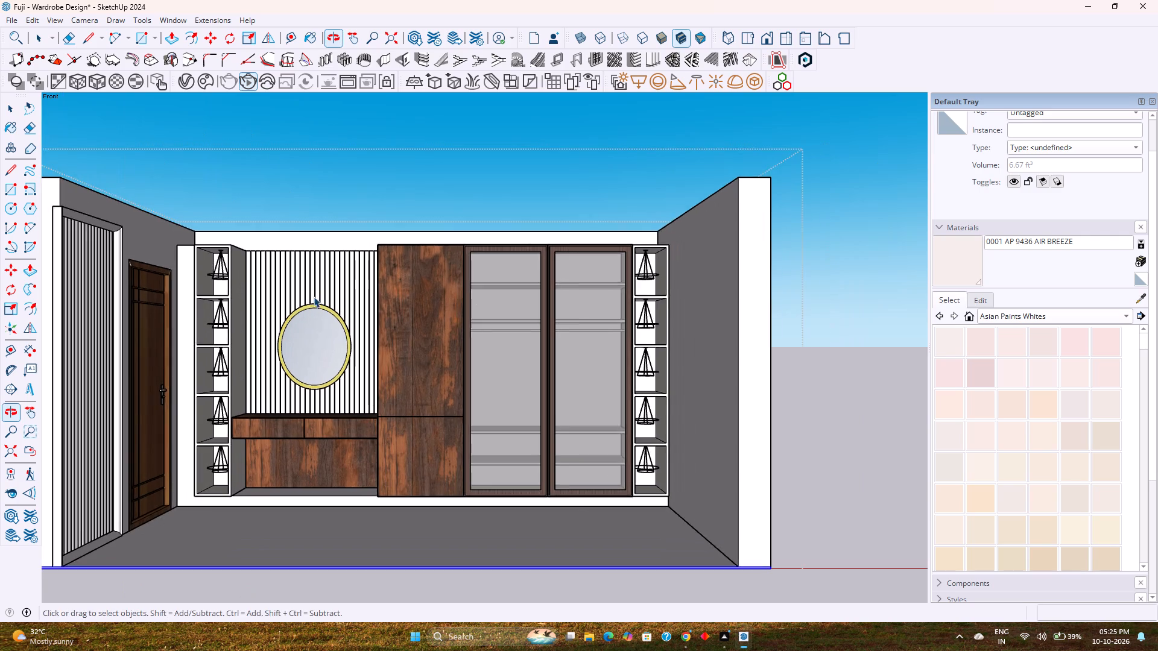
pyautogui.scroll(1, 355, 328)
pyautogui.keyDown('shift'); pyautogui.moveTo(355, 328); pyautogui.dragTo(429, 291, button='middle'); pyautogui.keyUp('shift')
pyautogui.scroll(-2, 444, 394)
pyautogui.moveTo(444, 394); pyautogui.dragTo(441, 428, button='middle')
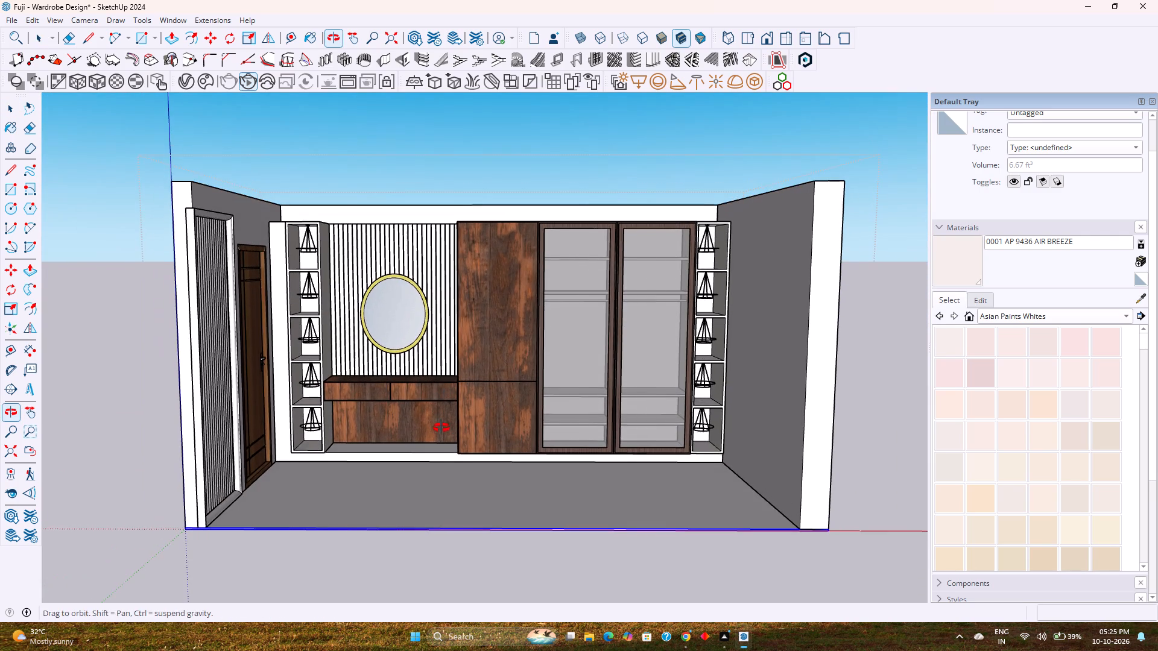
pyautogui.moveTo(441, 428); pyautogui.dragTo(438, 428, button='middle')
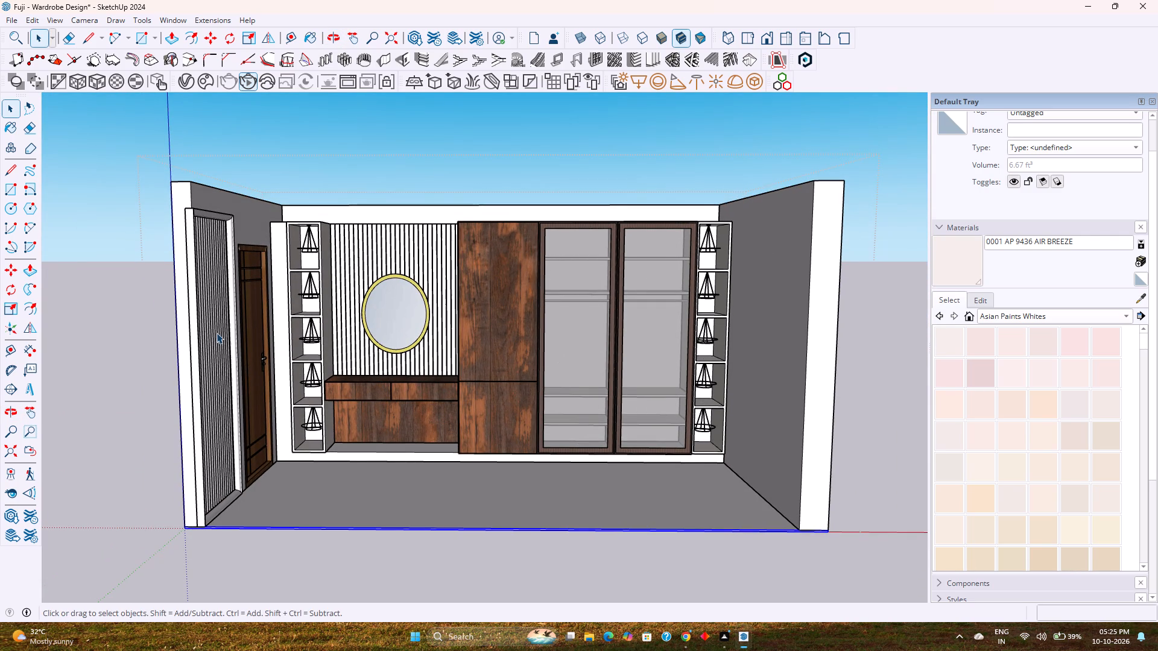
pyautogui.click(217, 333)
pyautogui.click(217, 333)
pyautogui.click(217, 333)
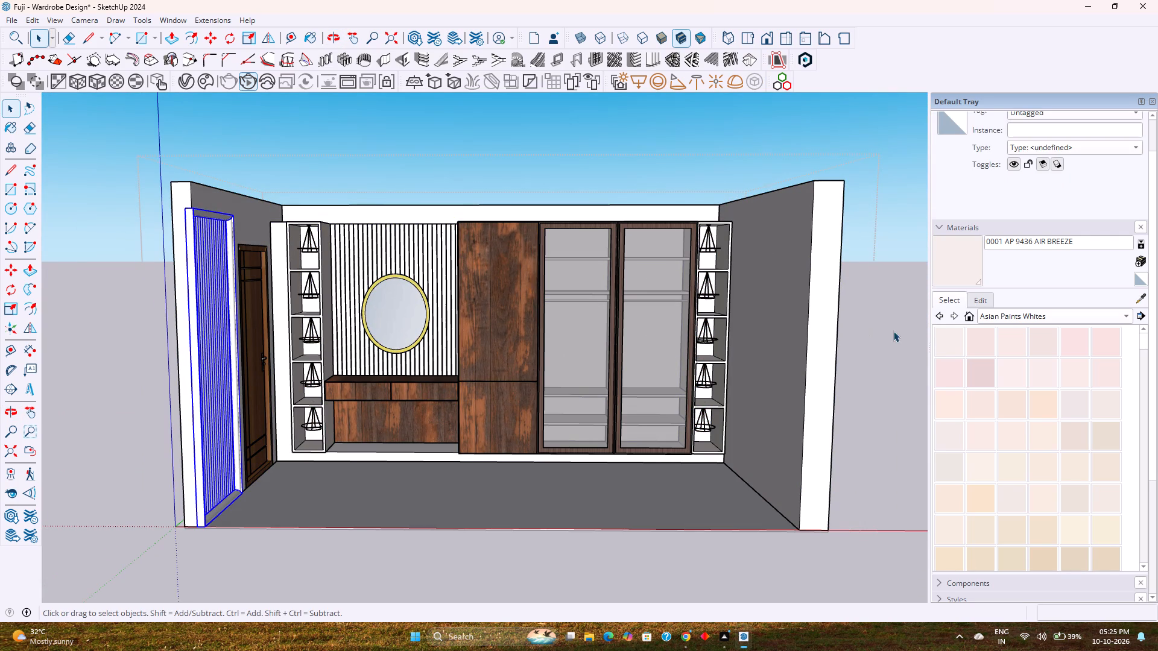
pyautogui.click(941, 335)
pyautogui.click(206, 303)
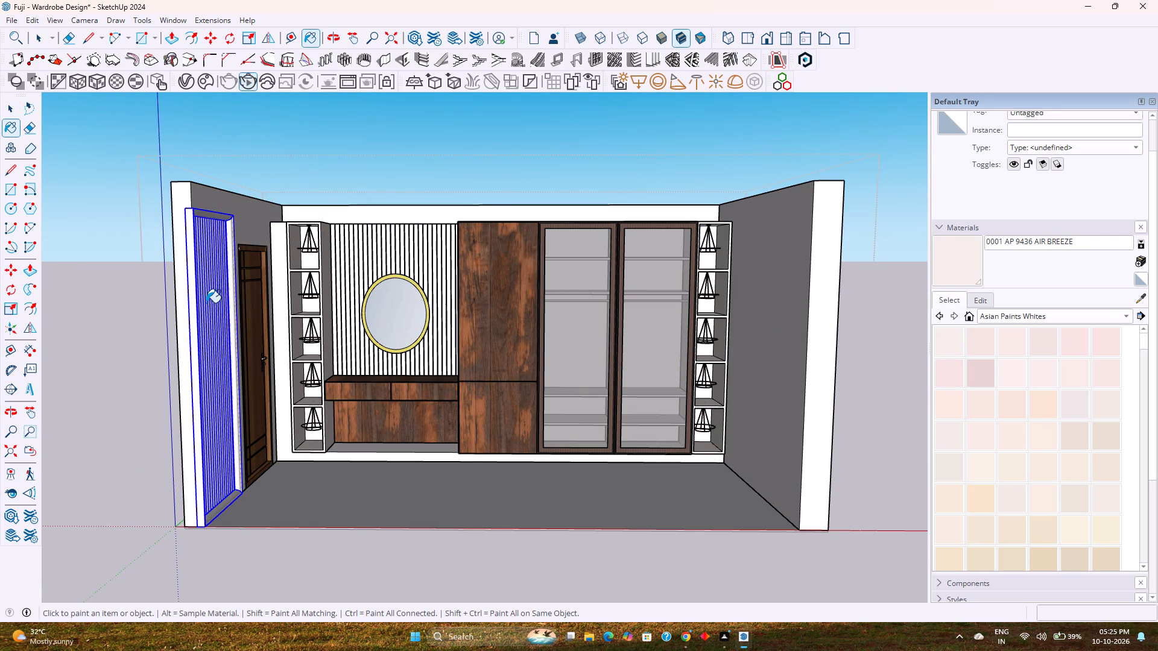
pyautogui.press('Escape')
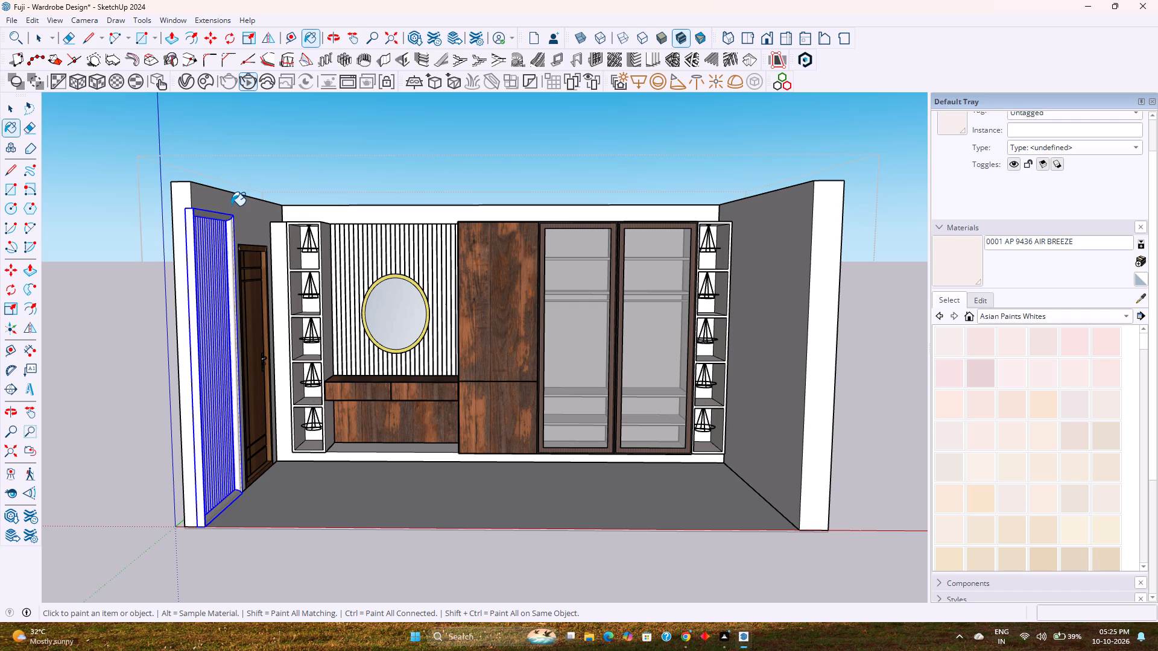
# Paint the door-side wall and the opposite side wall of the room with 0001 AP 9436 AIR BREEZE.
pyautogui.click(231, 206)
pyautogui.moveTo(382, 363); pyautogui.dragTo(448, 448, button='middle')
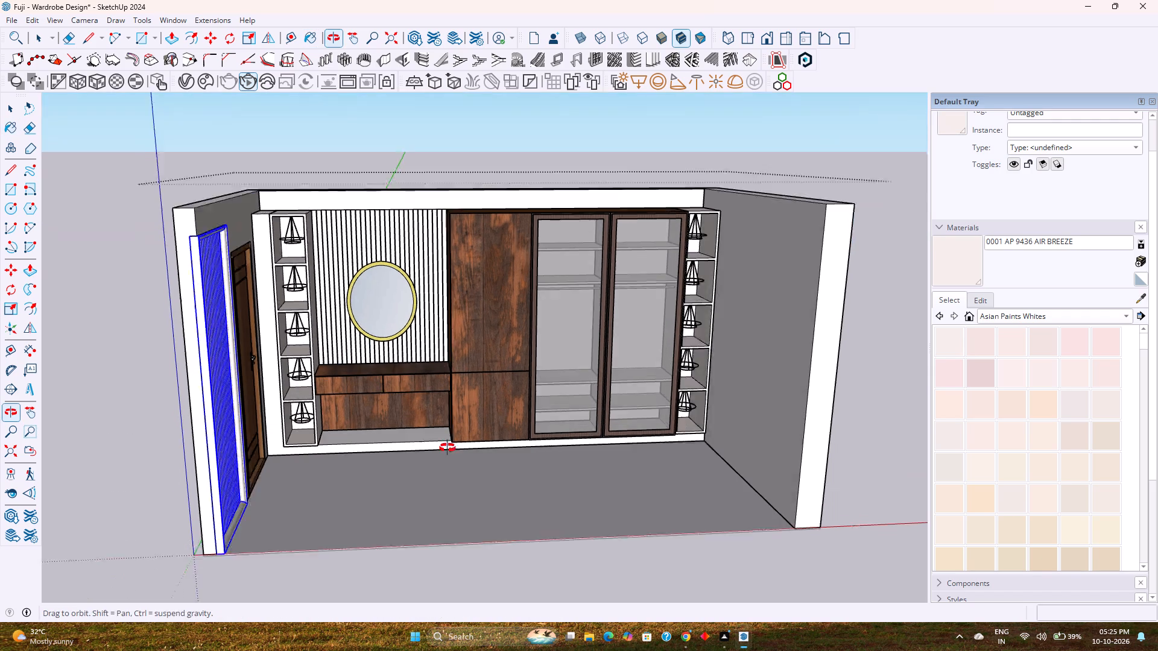
pyautogui.moveTo(448, 448); pyautogui.dragTo(455, 454, button='middle')
pyautogui.click(767, 330)
# Paint the white column between the door wall and the open display shelves with 0001 AP 9436 AIR BREEZE.
pyautogui.moveTo(597, 440); pyautogui.dragTo(427, 327, button='middle')
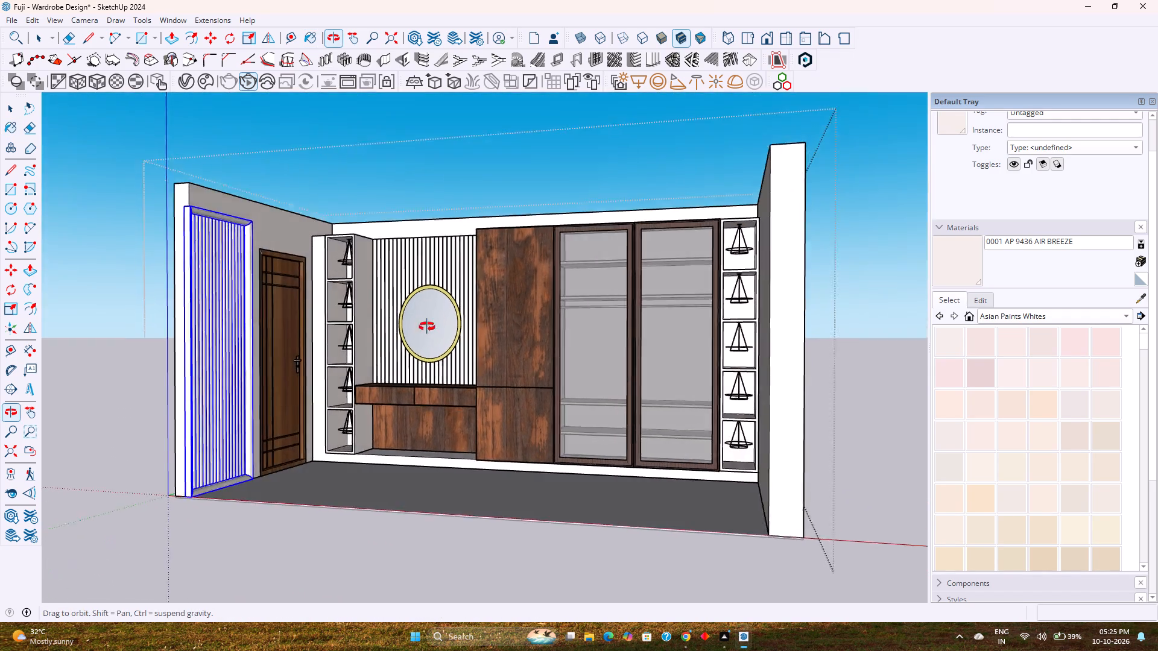
pyautogui.moveTo(427, 327); pyautogui.dragTo(429, 468, button='middle')
pyautogui.scroll(6, 472, 192)
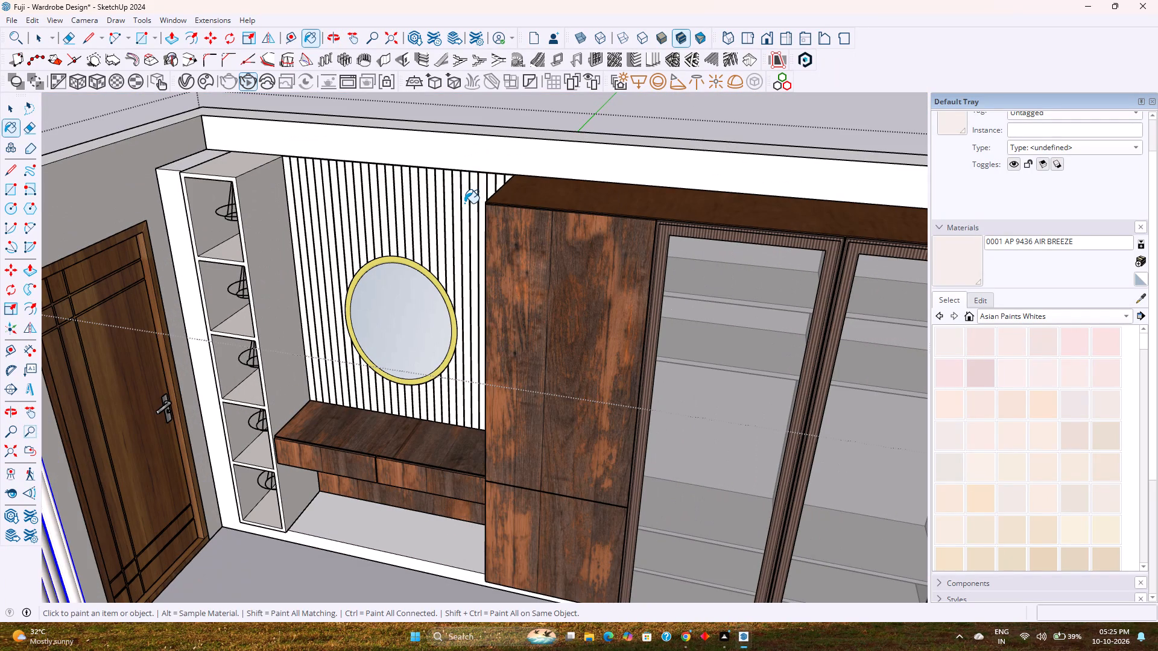
pyautogui.scroll(4, 179, 193)
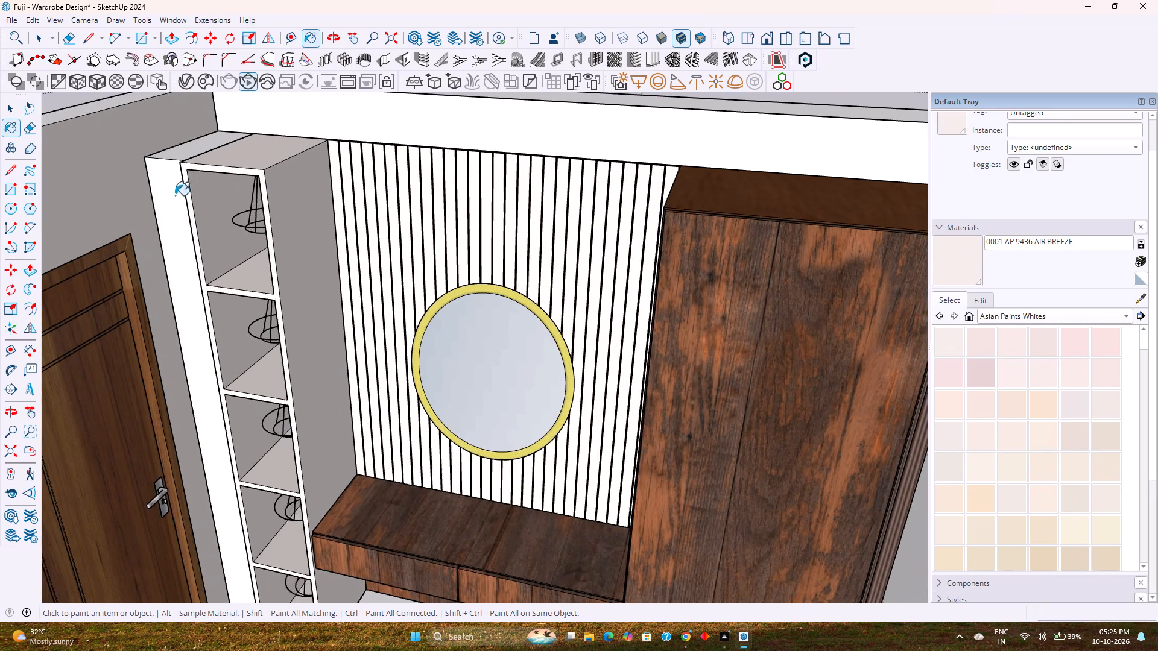
pyautogui.moveTo(174, 197); pyautogui.dragTo(265, 290, button='middle')
pyautogui.scroll(-3, 277, 327)
pyautogui.moveTo(308, 405); pyautogui.dragTo(297, 380, button='middle')
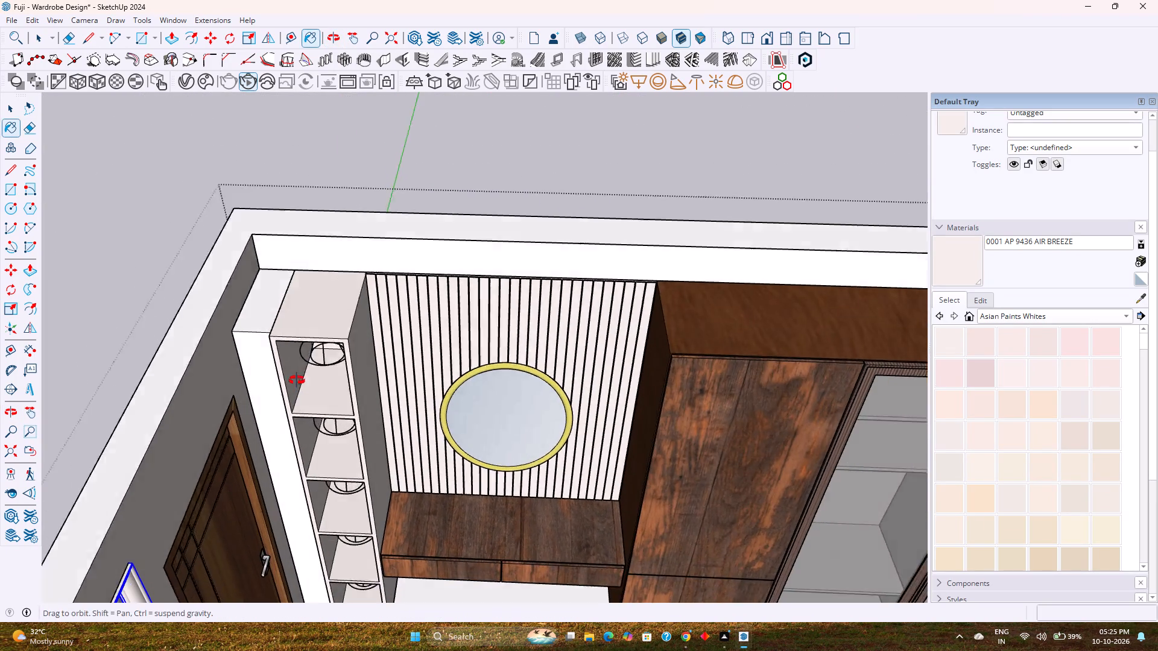
pyautogui.moveTo(297, 380); pyautogui.dragTo(303, 320, button='middle')
pyautogui.click(265, 281)
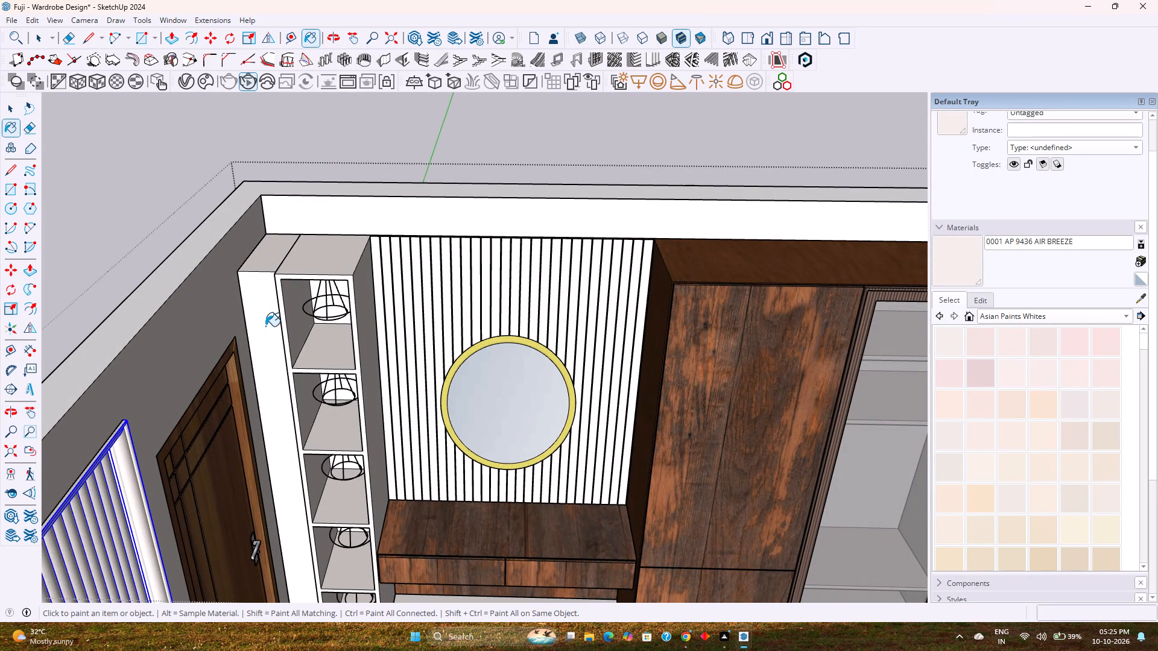
pyautogui.scroll(-7, 265, 327)
pyautogui.moveTo(337, 406); pyautogui.dragTo(307, 304, button='middle')
pyautogui.scroll(-4, 319, 304)
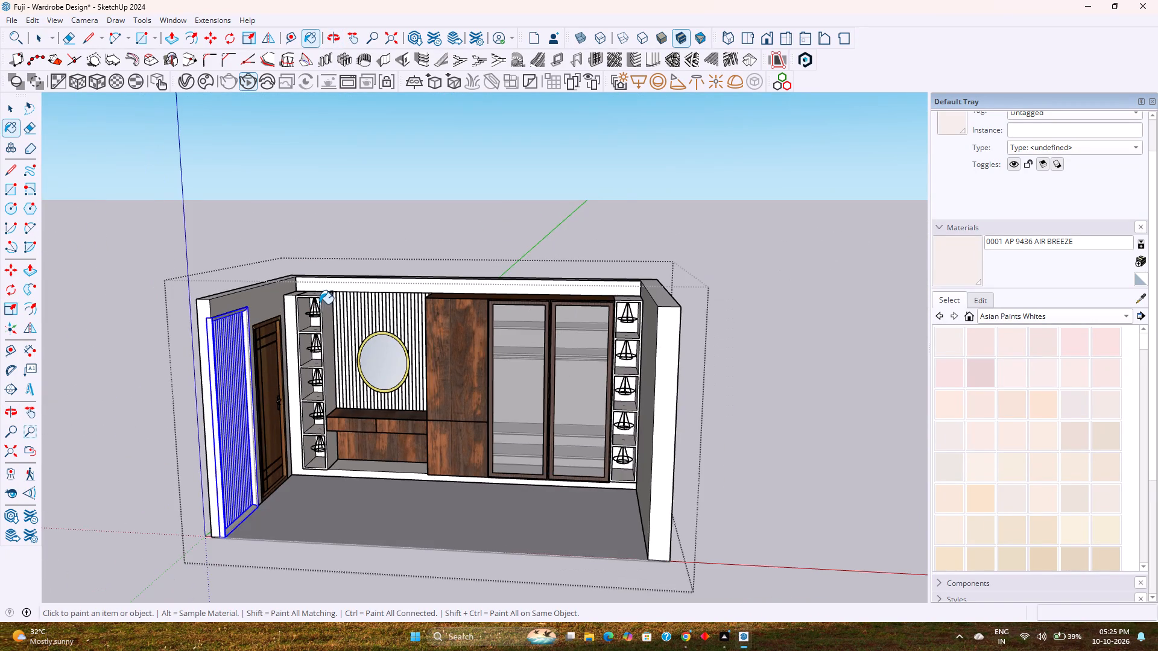
pyautogui.scroll(-4, 319, 304)
pyautogui.press('space')
# Set the front view of the room, clear the selection and save the model.
pyautogui.scroll(-3, 349, 336)
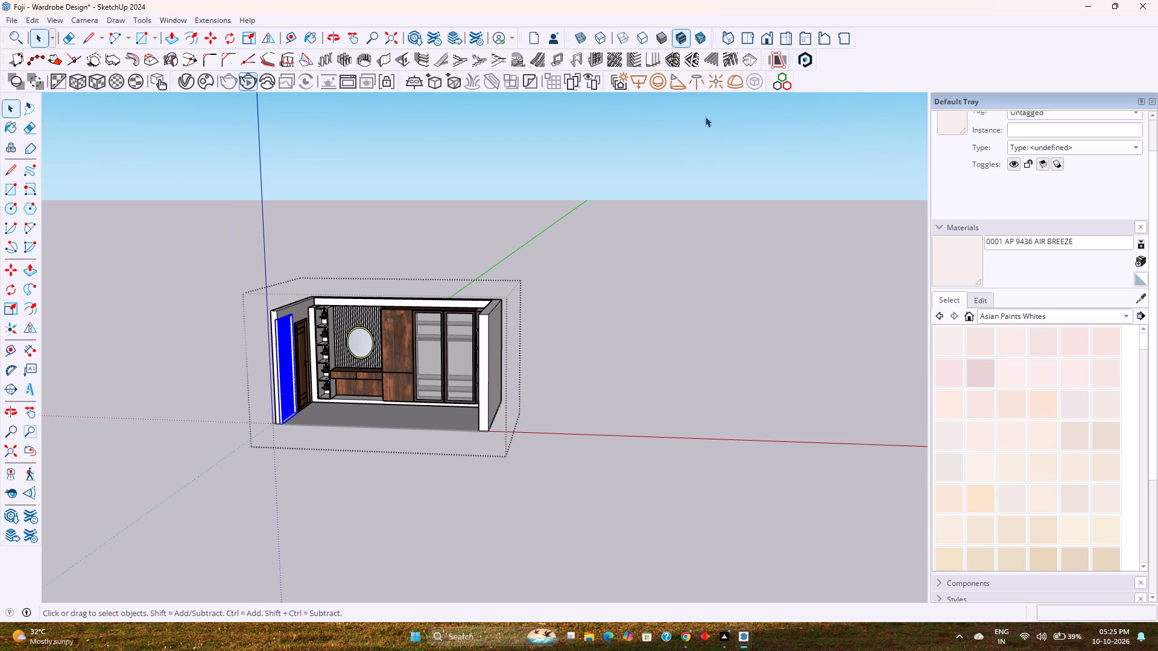
pyautogui.click(759, 37)
pyautogui.press('Escape')
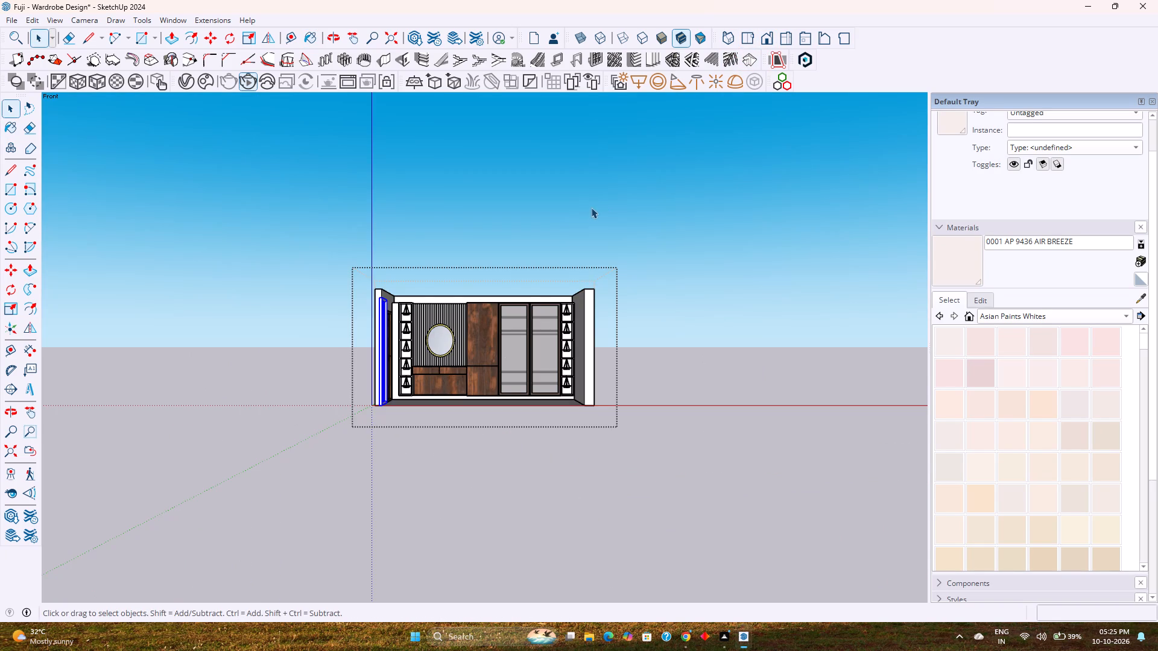
pyautogui.scroll(7, 510, 385)
pyautogui.keyDown('shift'); pyautogui.moveTo(432, 317); pyautogui.dragTo(463, 379, button='middle'); pyautogui.keyUp('shift')
pyautogui.scroll(3, 464, 377)
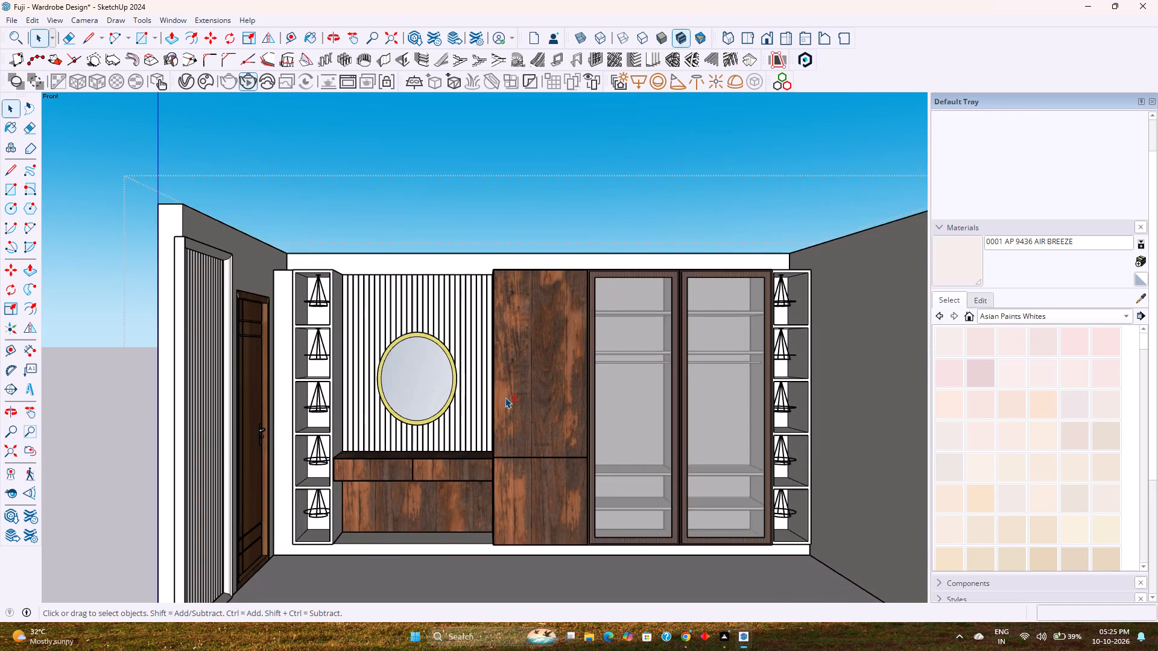
pyautogui.keyDown('shift'); pyautogui.moveTo(504, 396); pyautogui.dragTo(473, 360, button='middle'); pyautogui.keyUp('shift')
pyautogui.hotkey('ctrl', 's')
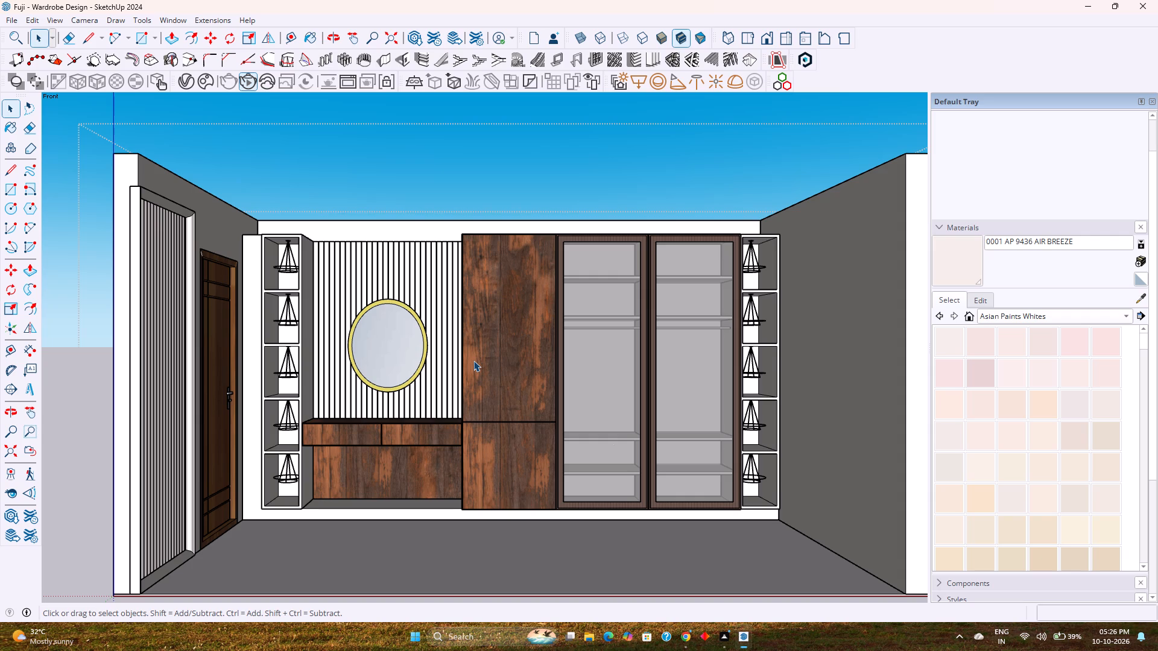
# Restart the V-Ray interactive render from a front view framing the full wardrobe wall and show the whole rendered image.
pyautogui.moveTo(379, 433); pyautogui.dragTo(356, 444, button='middle')
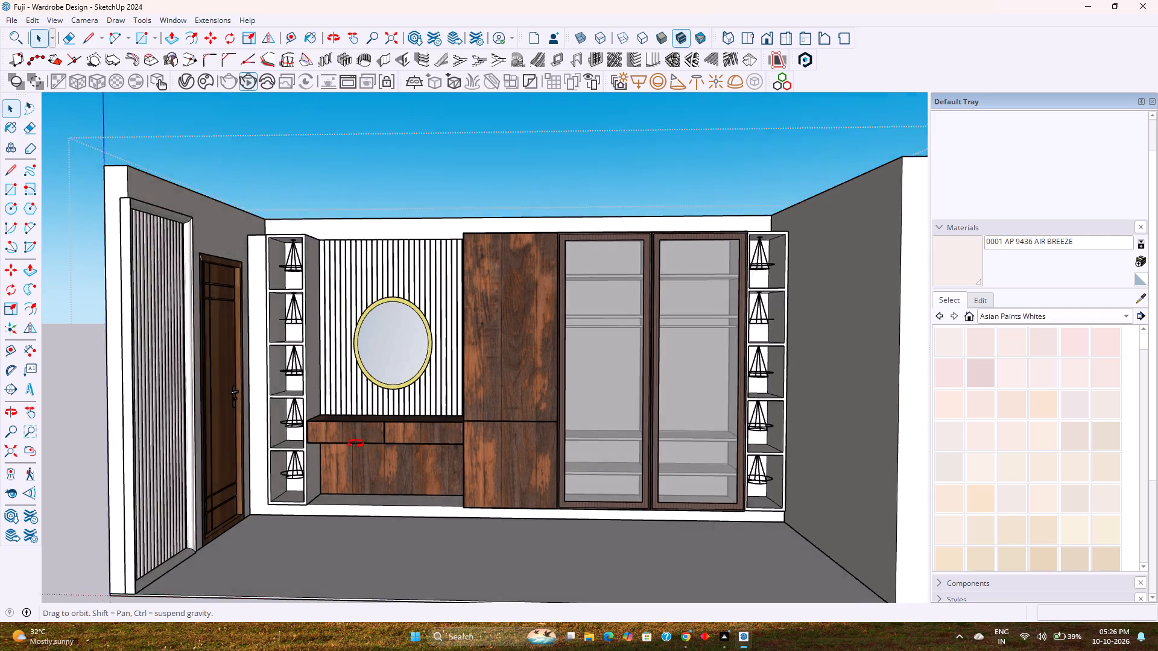
pyautogui.moveTo(356, 444); pyautogui.dragTo(324, 468, button='middle')
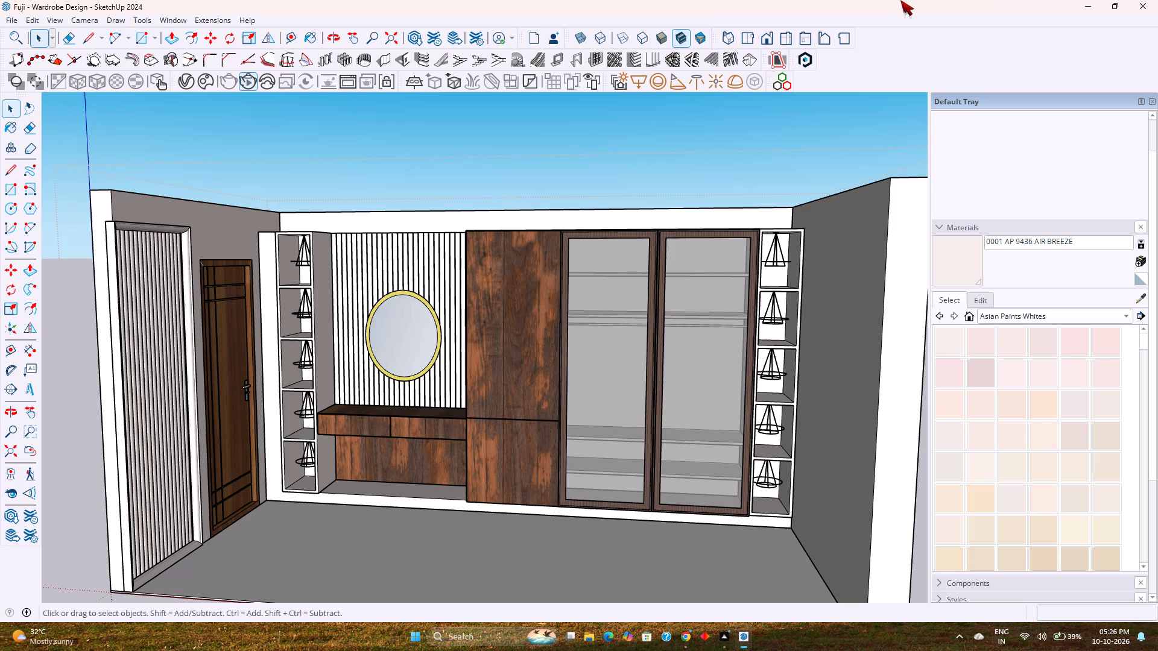
pyautogui.click(774, 40)
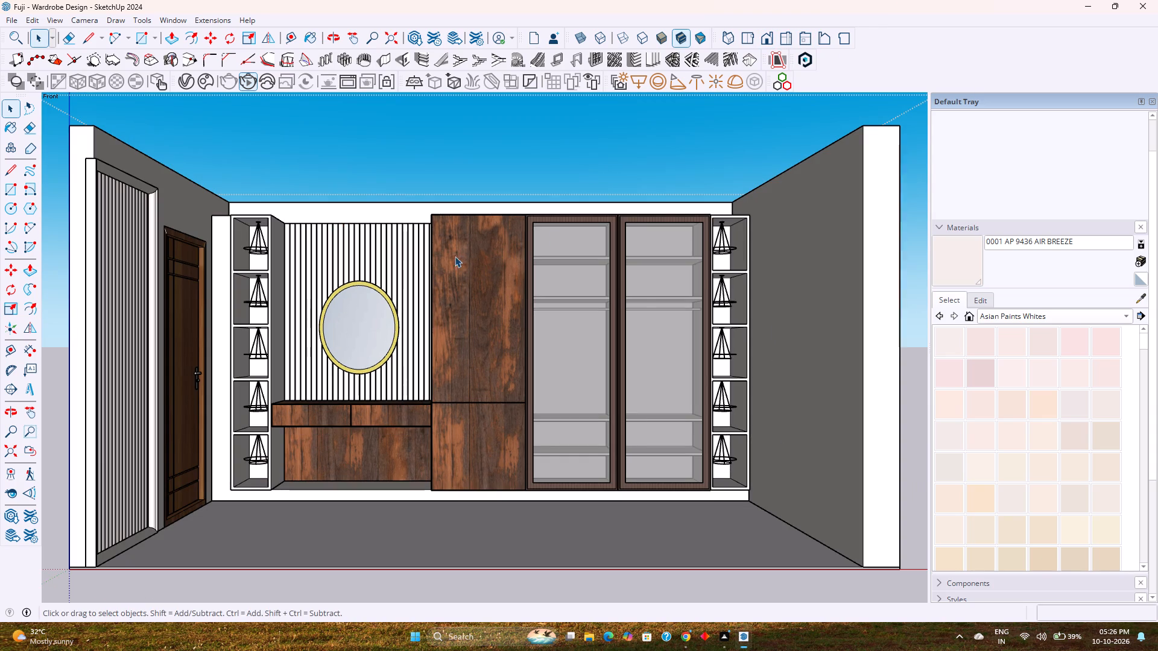
pyautogui.scroll(1, 443, 301)
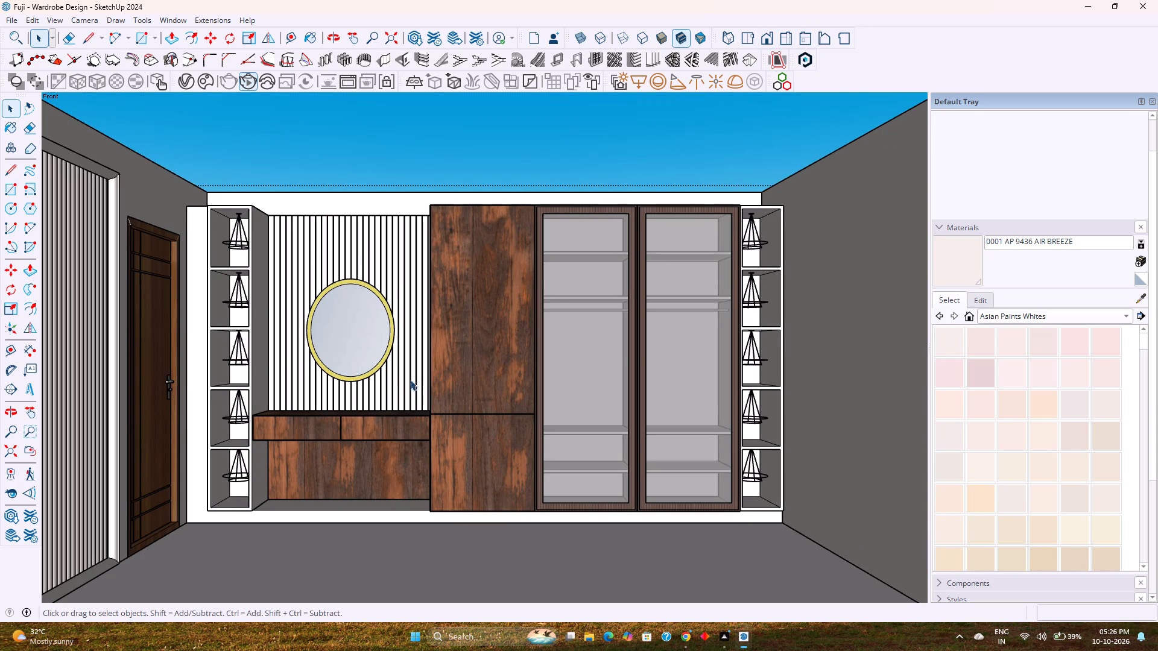
pyautogui.keyDown('shift'); pyautogui.moveTo(502, 443); pyautogui.dragTo(502, 408, button='middle'); pyautogui.keyUp('shift')
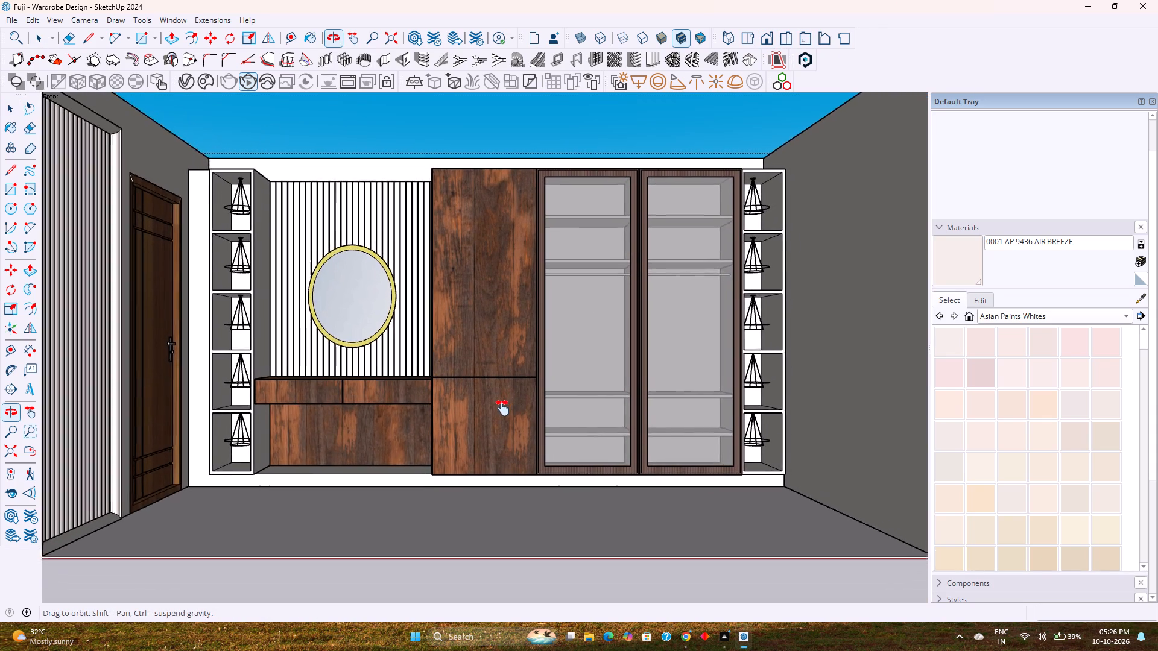
pyautogui.keyDown('shift'); pyautogui.moveTo(502, 408); pyautogui.dragTo(501, 424, button='middle'); pyautogui.keyUp('shift')
pyautogui.scroll(1, 500, 423)
pyautogui.keyDown('shift'); pyautogui.moveTo(500, 423); pyautogui.dragTo(531, 441, button='middle'); pyautogui.keyUp('shift')
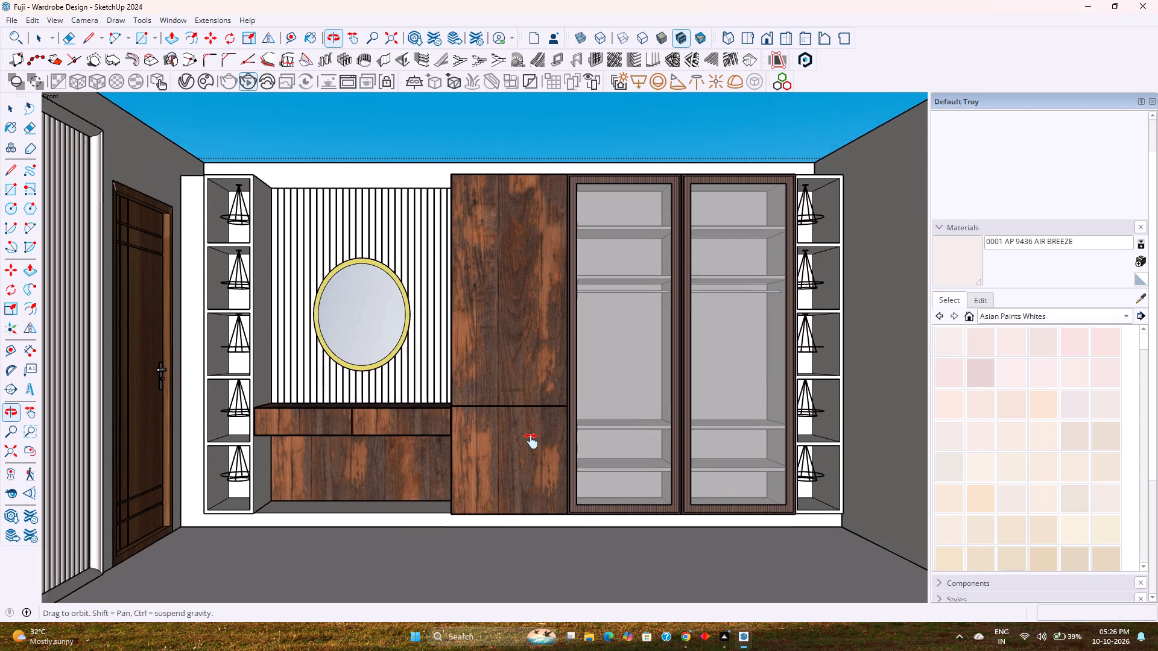
pyautogui.keyDown('shift'); pyautogui.moveTo(531, 441); pyautogui.dragTo(531, 446, button='middle'); pyautogui.keyUp('shift')
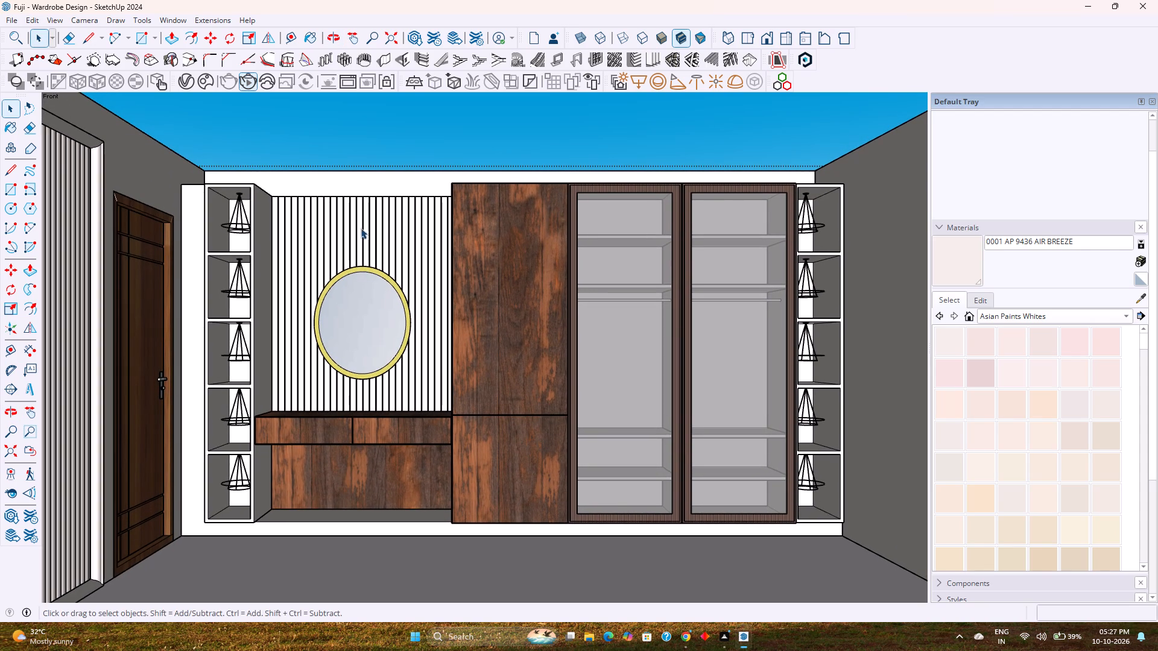
pyautogui.click(243, 86)
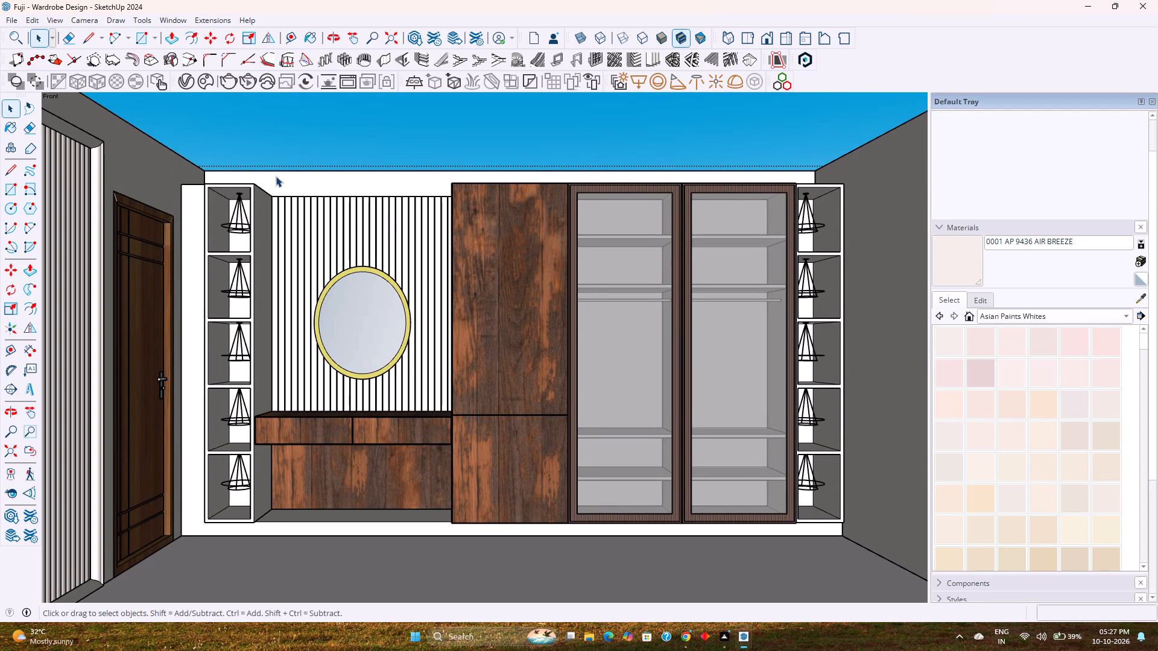
pyautogui.click(244, 83)
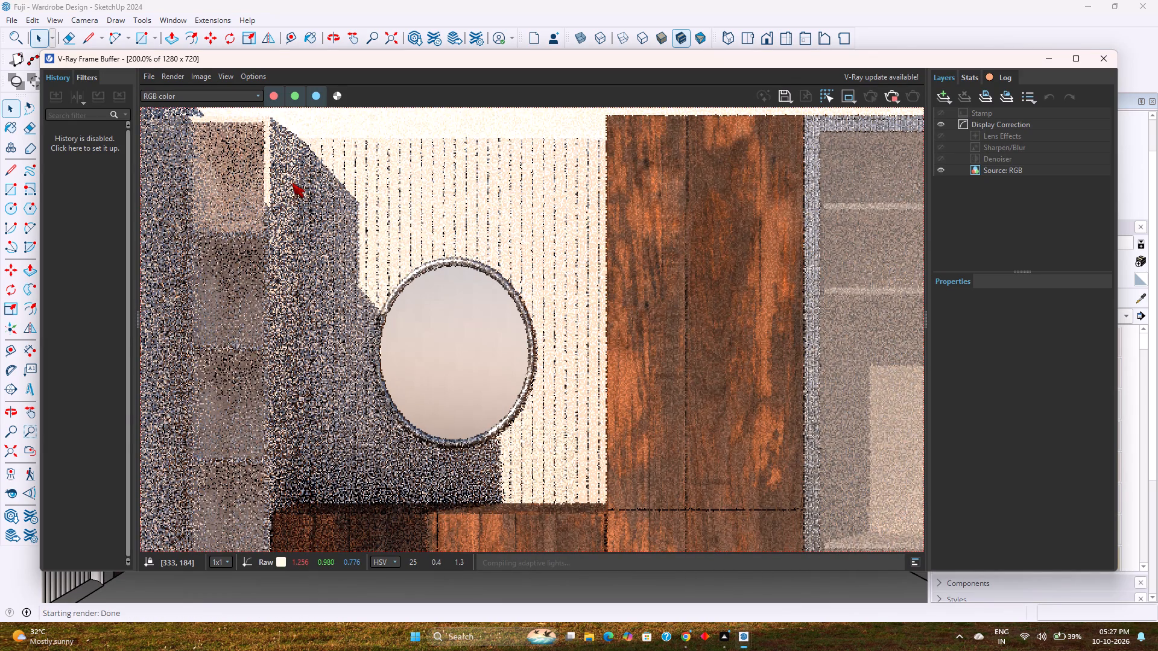
pyautogui.scroll(-1, 736, 305)
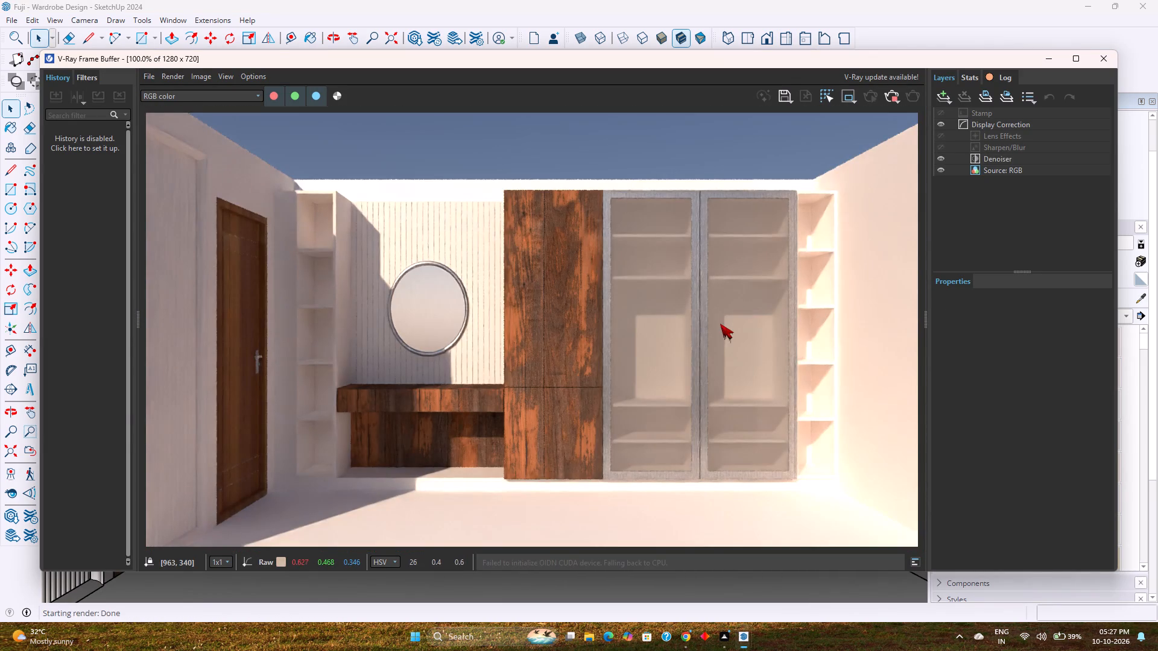
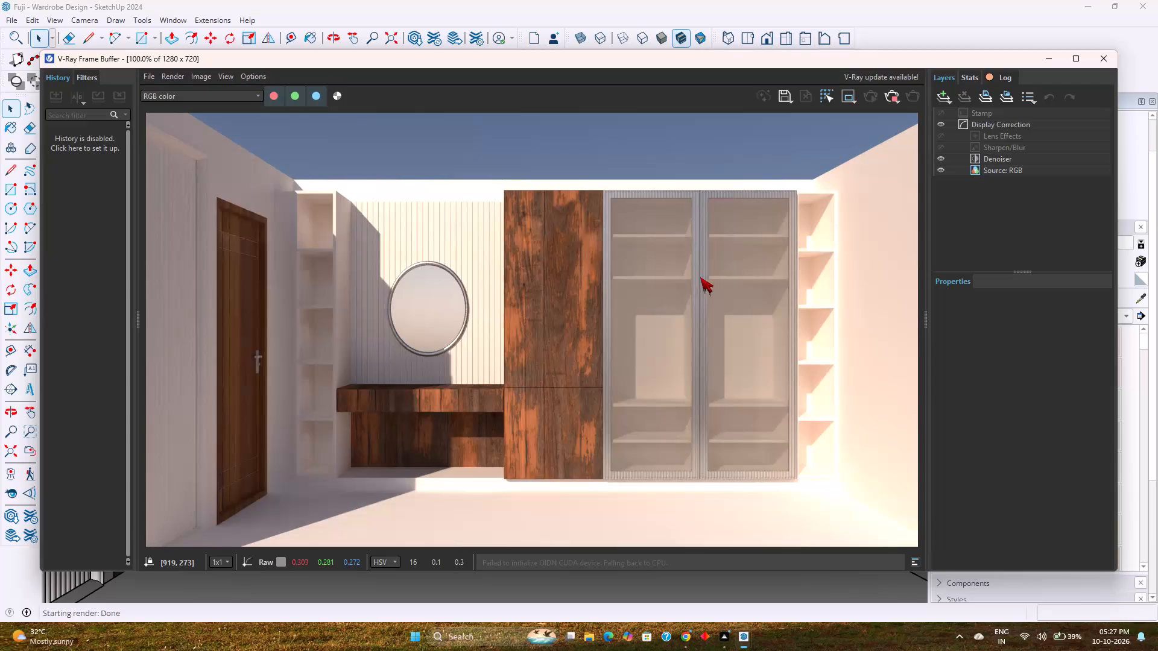
# Examine the rendered mirror, fluted panel, wood finish and glass wardrobe doors up close, and close the V-Ray Frame Buffer.
pyautogui.scroll(2, 628, 286)
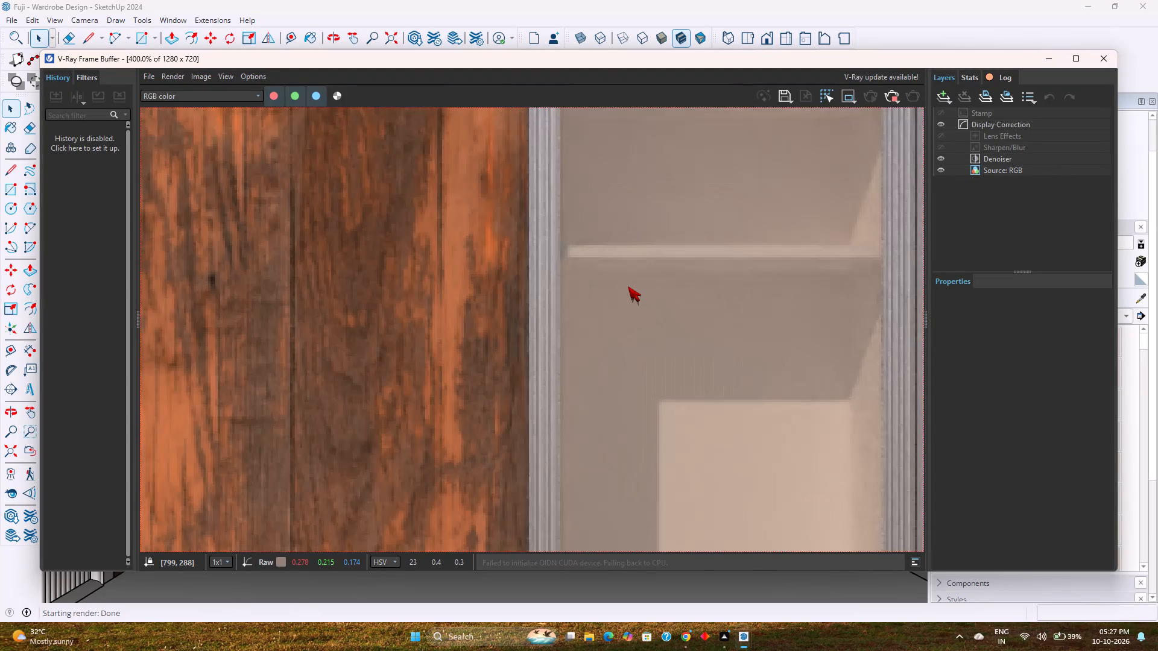
pyautogui.scroll(-2, 619, 291)
pyautogui.scroll(1, 478, 298)
pyautogui.scroll(3, 420, 300)
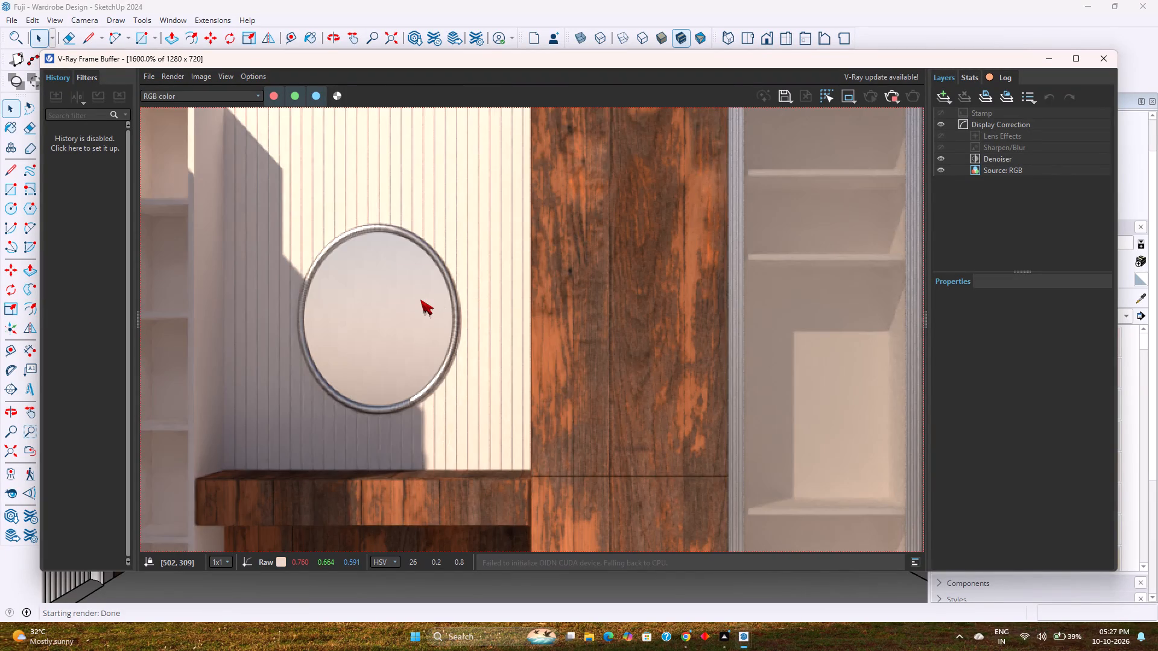
pyautogui.scroll(-2, 420, 300)
pyautogui.moveTo(420, 300); pyautogui.dragTo(574, 312, button='middle')
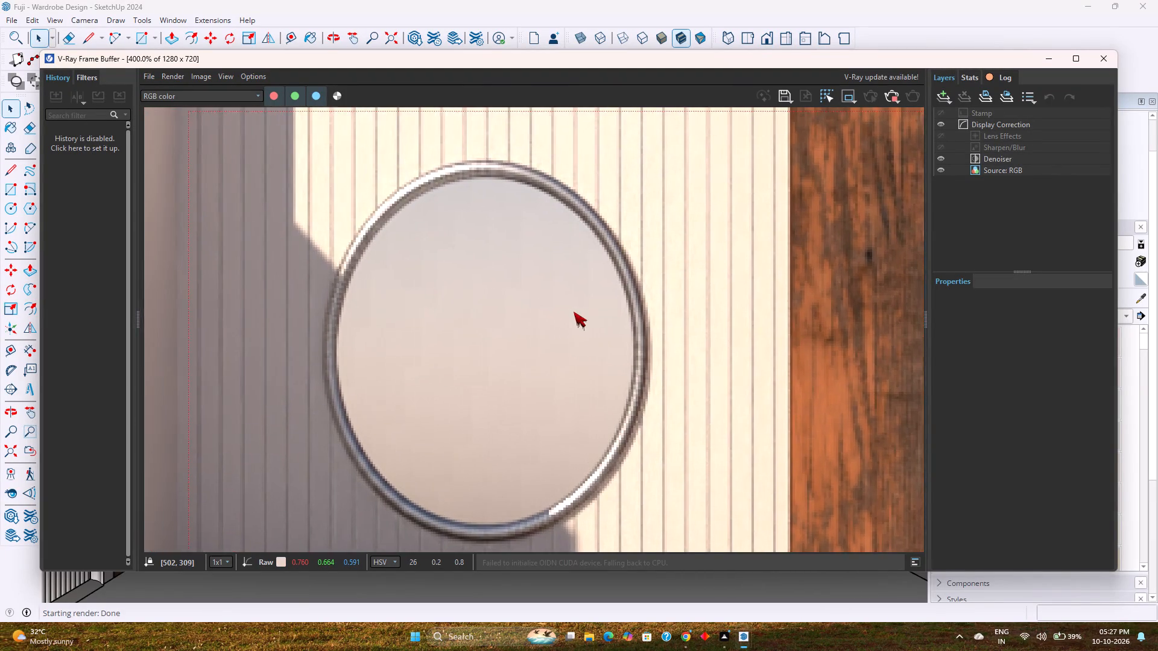
pyautogui.moveTo(574, 312); pyautogui.dragTo(575, 312, button='middle')
pyautogui.scroll(-3, 575, 310)
pyautogui.scroll(3, 399, 310)
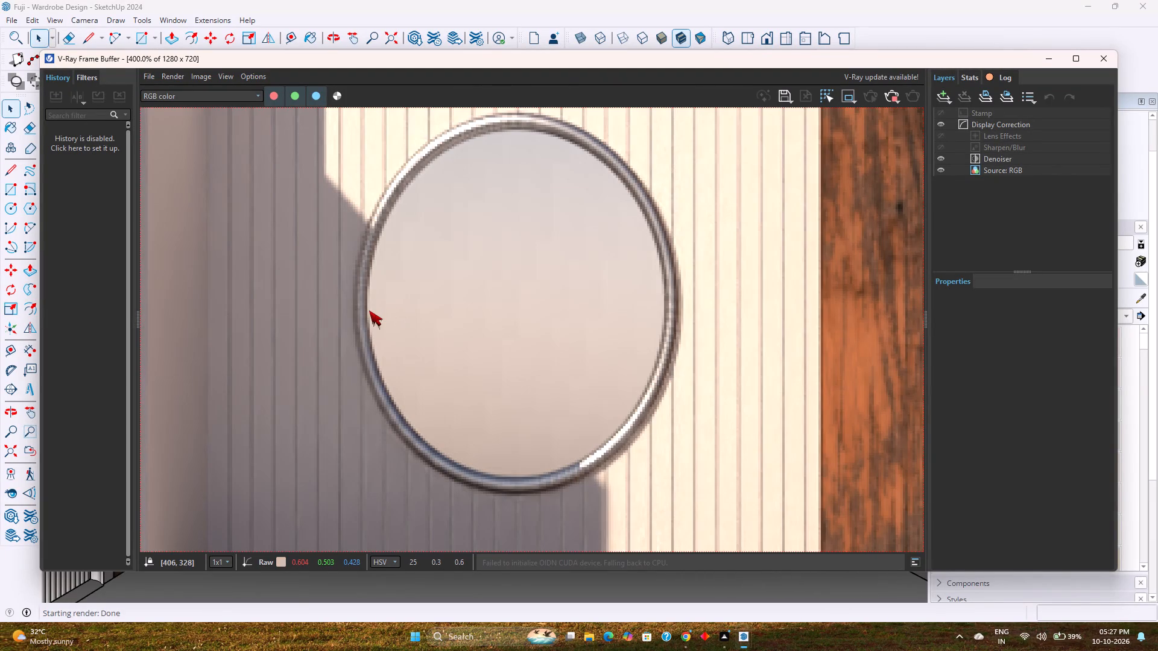
pyautogui.moveTo(369, 310); pyautogui.dragTo(429, 322, button='middle')
pyautogui.scroll(-2, 429, 322)
pyautogui.scroll(3, 231, 318)
pyautogui.scroll(-3, 231, 318)
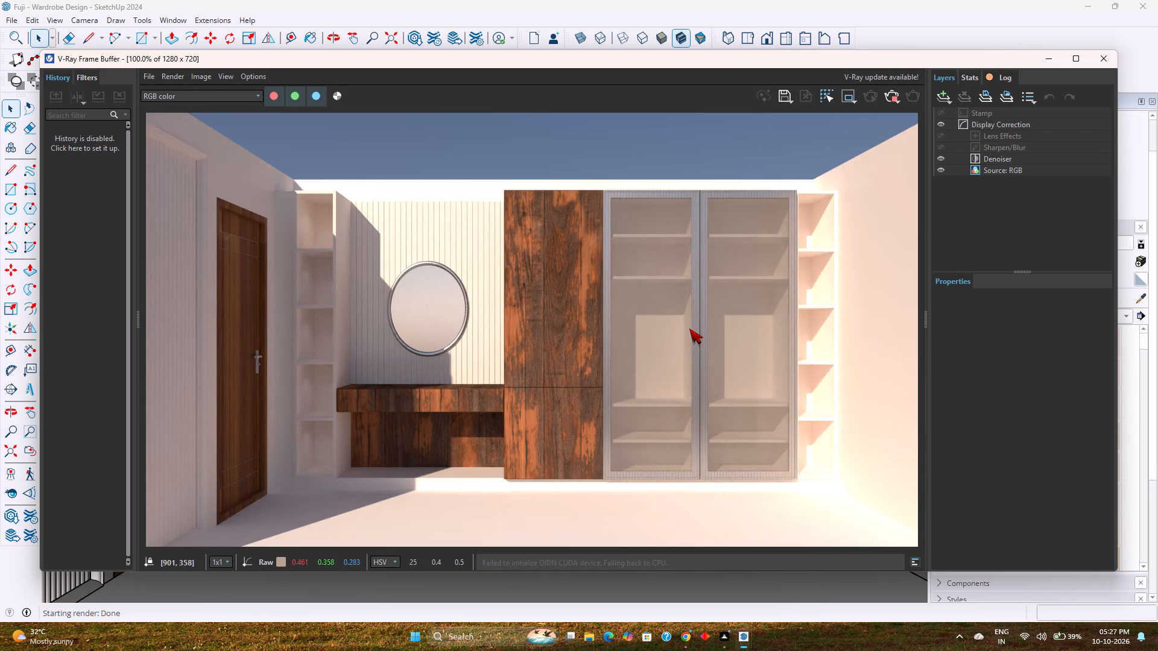
pyautogui.moveTo(684, 319); pyautogui.dragTo(657, 295, button='middle')
pyautogui.scroll(-2, 660, 300)
pyautogui.scroll(2, 653, 300)
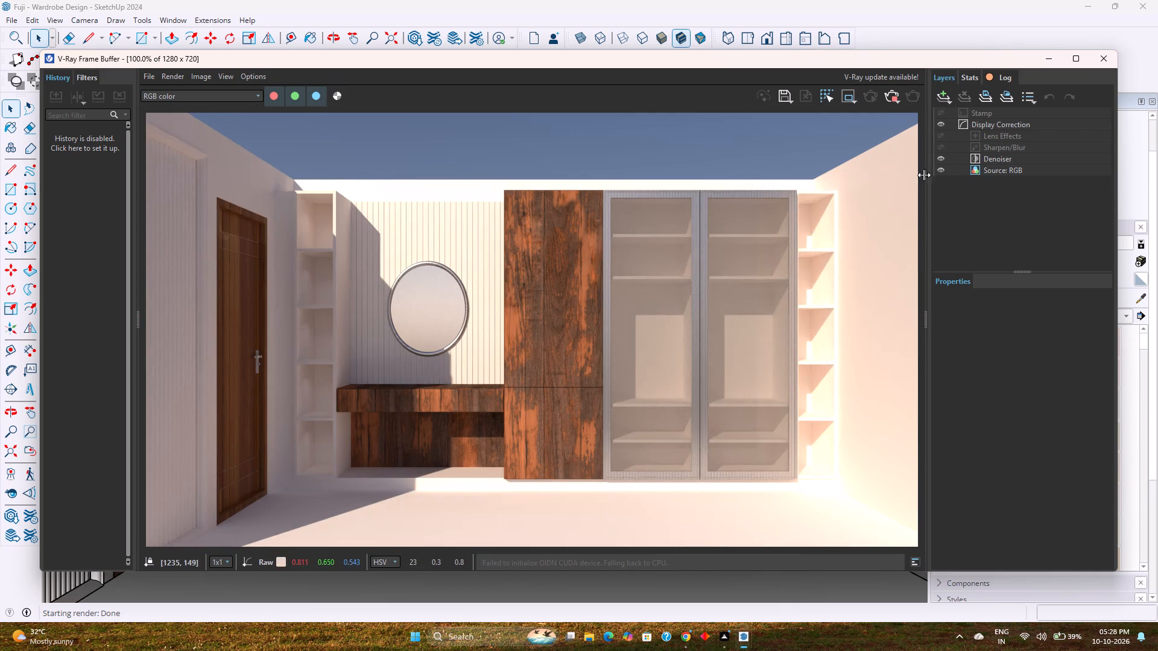
pyautogui.click(1106, 62)
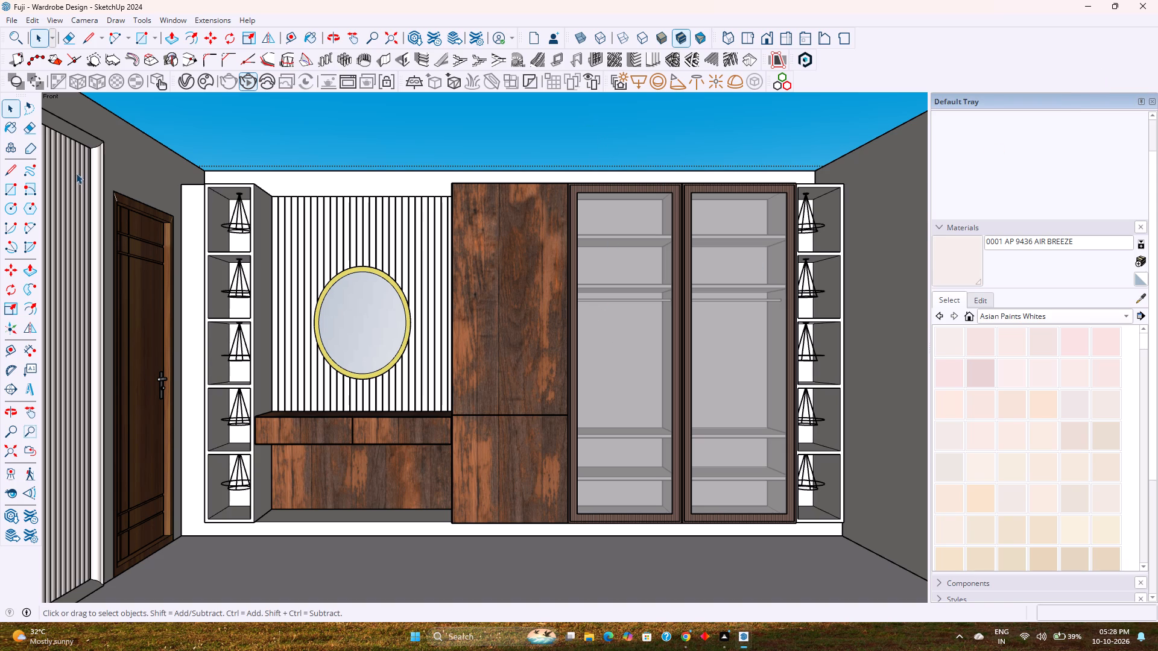
# Open the V-Ray Asset Editor.
pyautogui.click(183, 77)
pyautogui.click(189, 84)
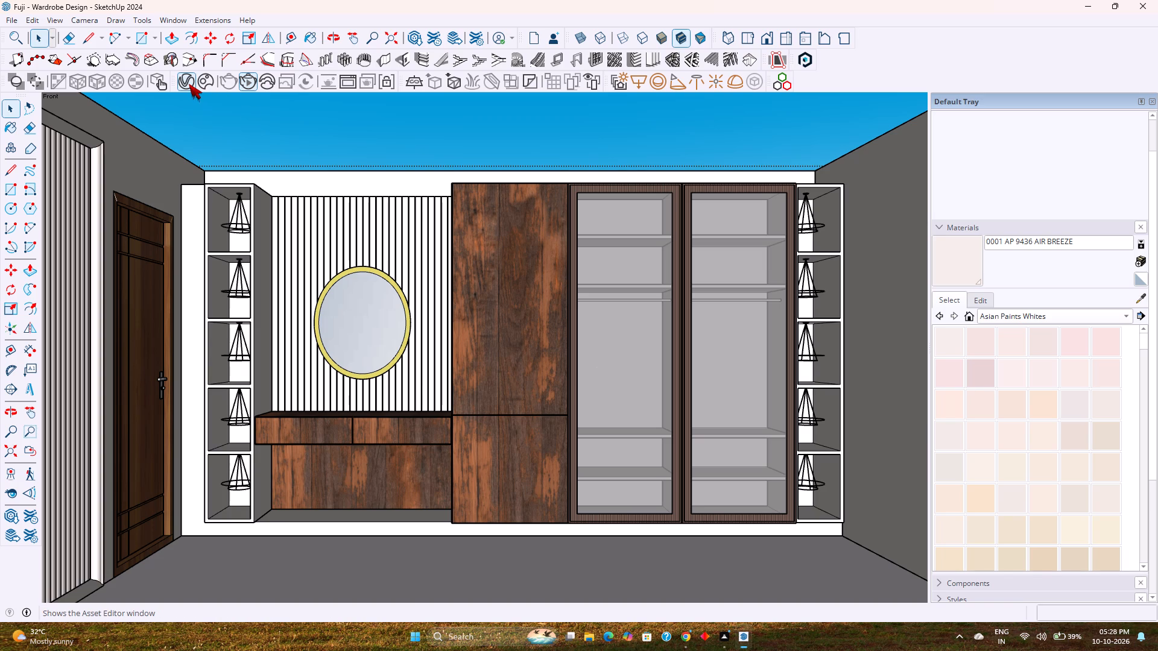
pyautogui.click(353, 300)
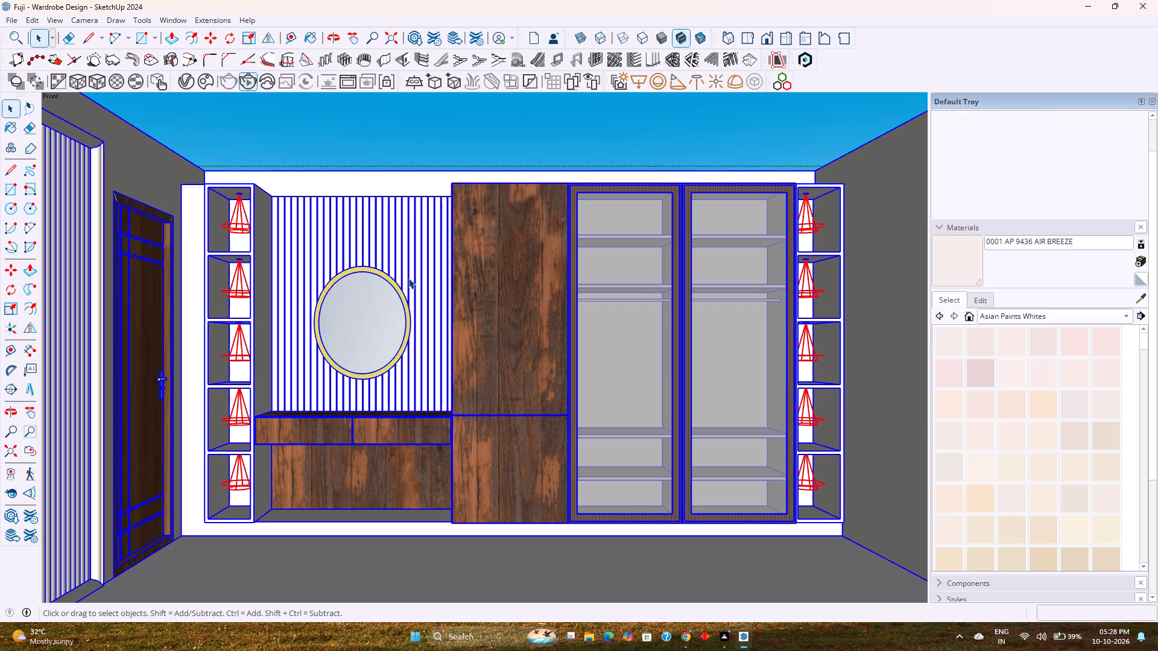
pyautogui.click(191, 83)
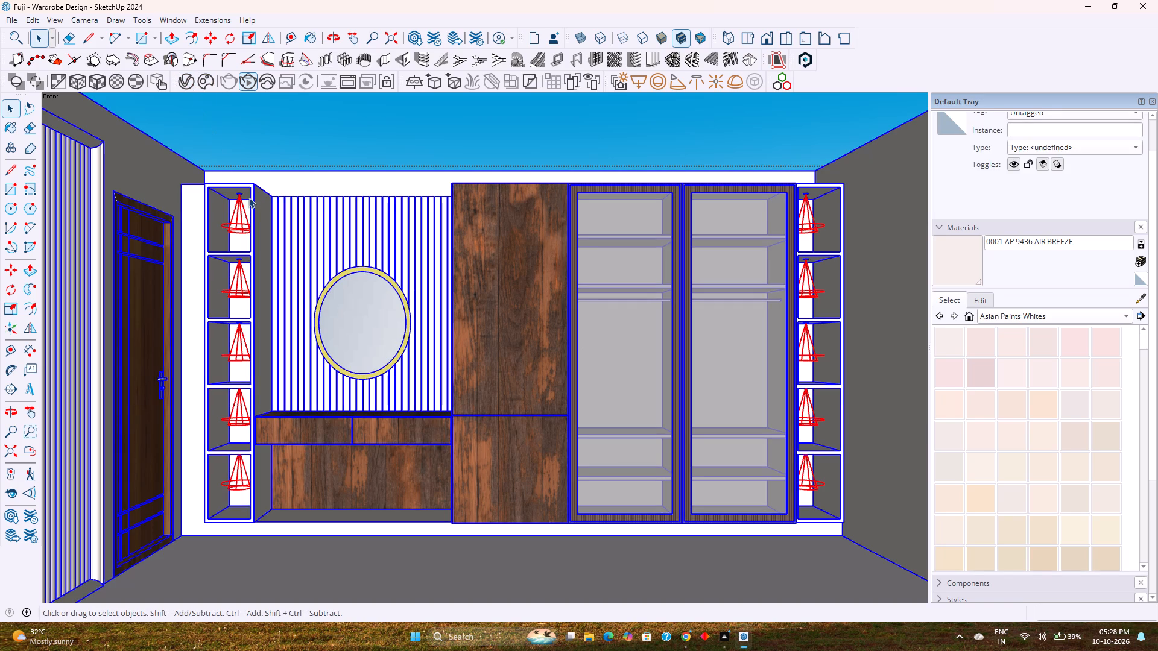
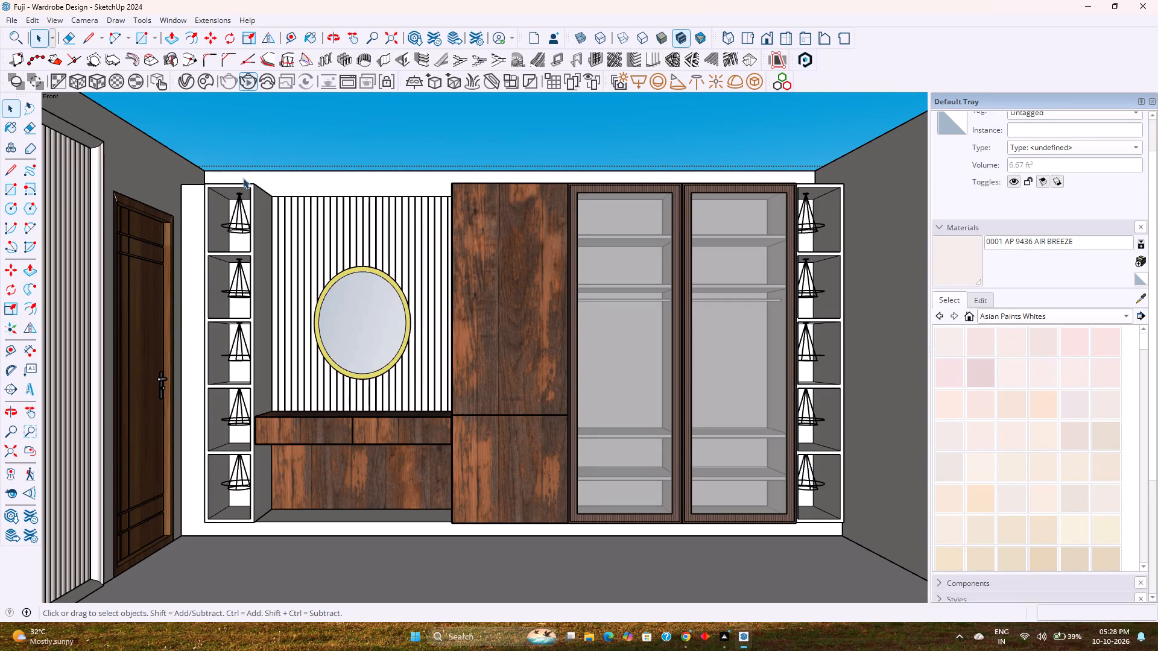
# Save the wardrobe design model.
pyautogui.scroll(-2, 476, 339)
pyautogui.scroll(1, 476, 339)
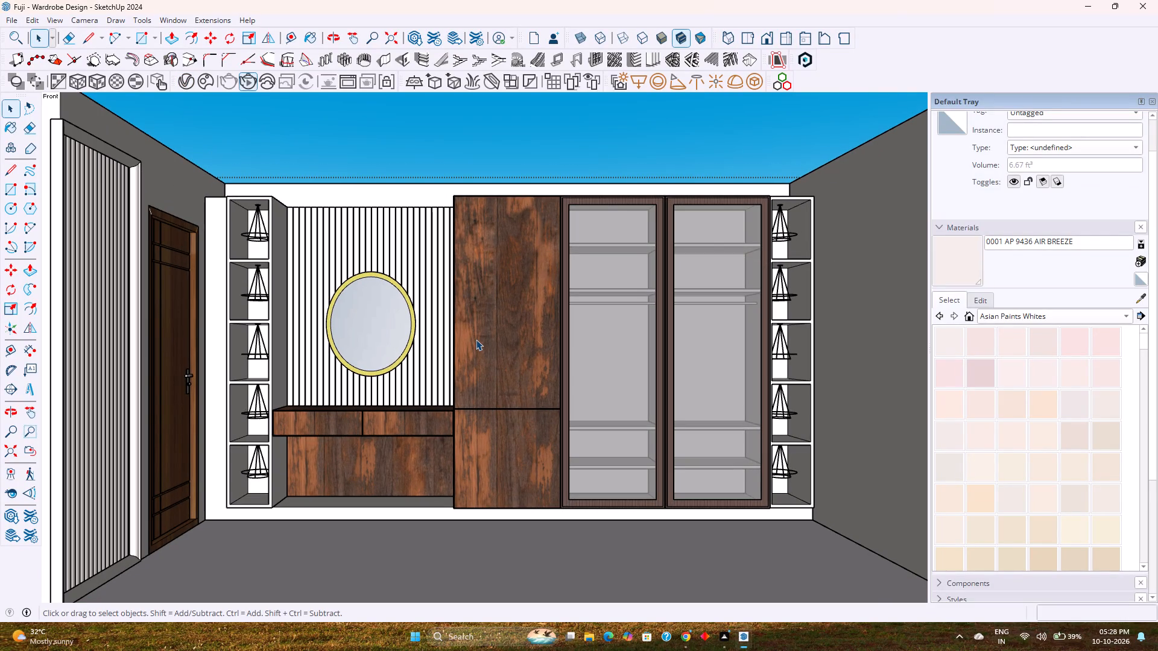
pyautogui.hotkey('ctrl', 's')
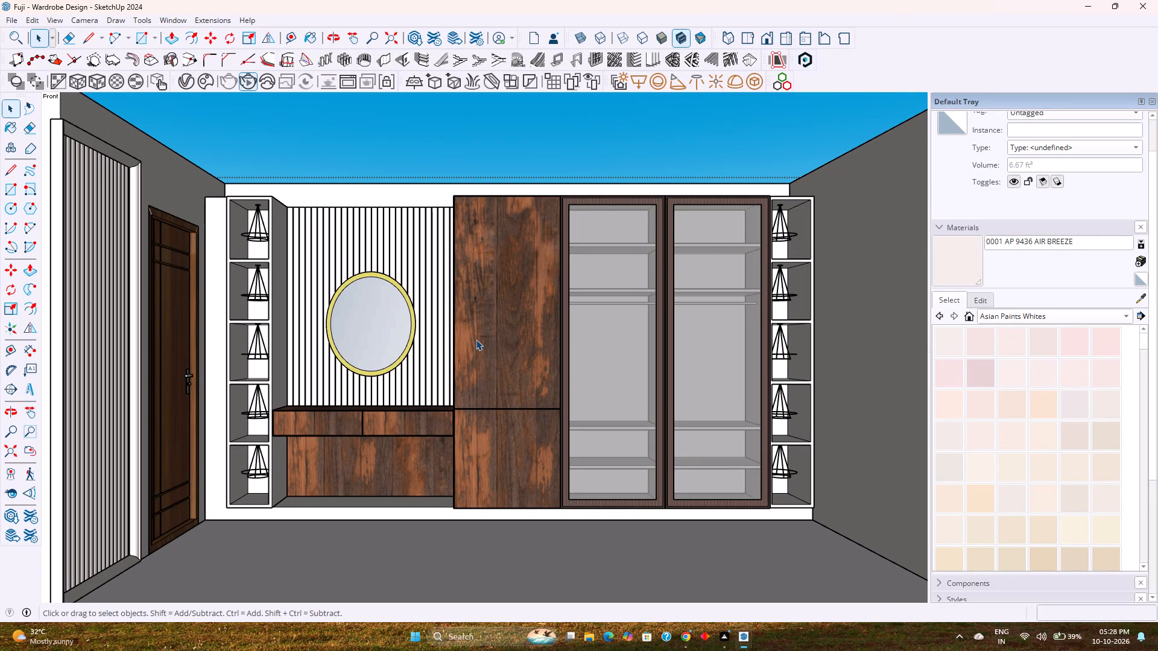
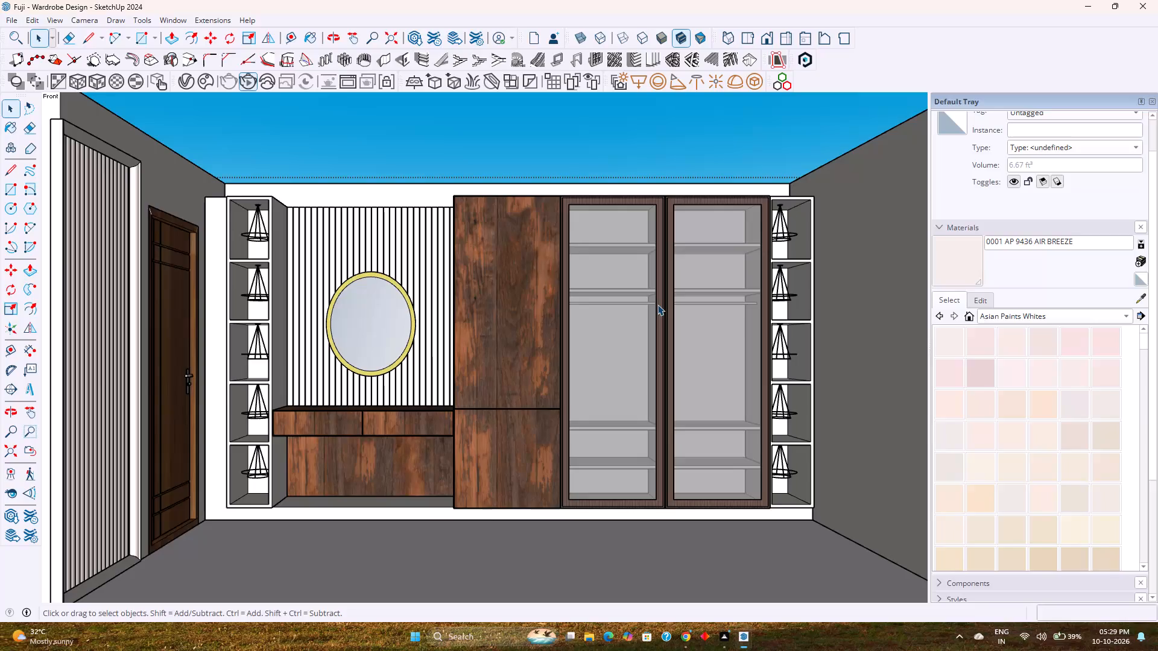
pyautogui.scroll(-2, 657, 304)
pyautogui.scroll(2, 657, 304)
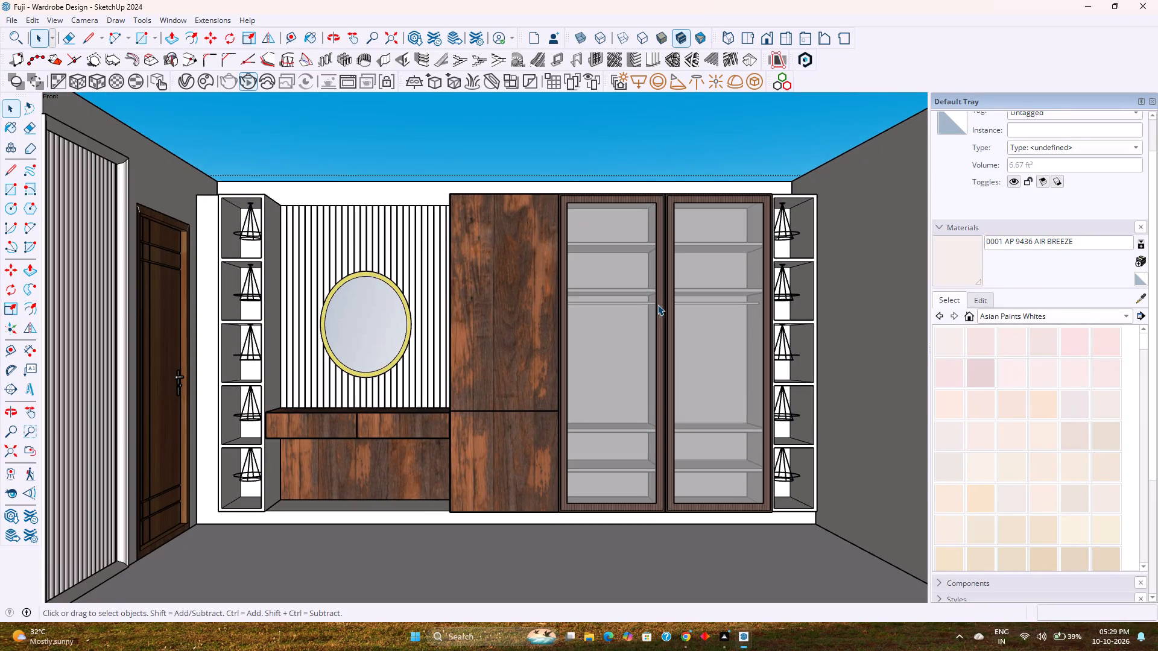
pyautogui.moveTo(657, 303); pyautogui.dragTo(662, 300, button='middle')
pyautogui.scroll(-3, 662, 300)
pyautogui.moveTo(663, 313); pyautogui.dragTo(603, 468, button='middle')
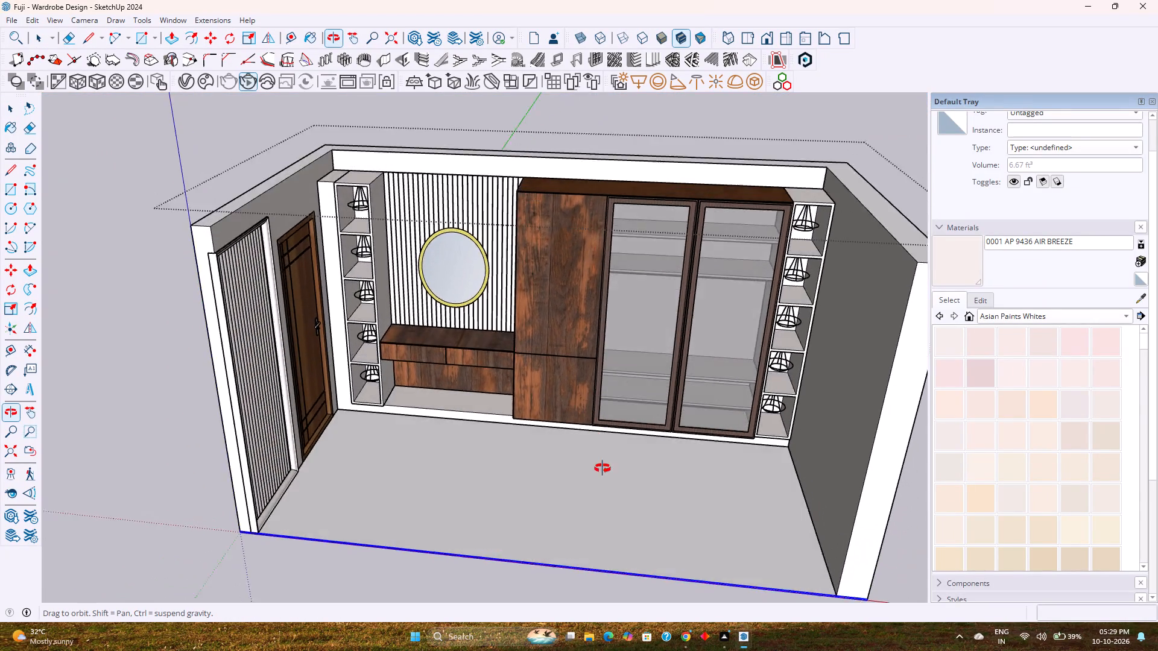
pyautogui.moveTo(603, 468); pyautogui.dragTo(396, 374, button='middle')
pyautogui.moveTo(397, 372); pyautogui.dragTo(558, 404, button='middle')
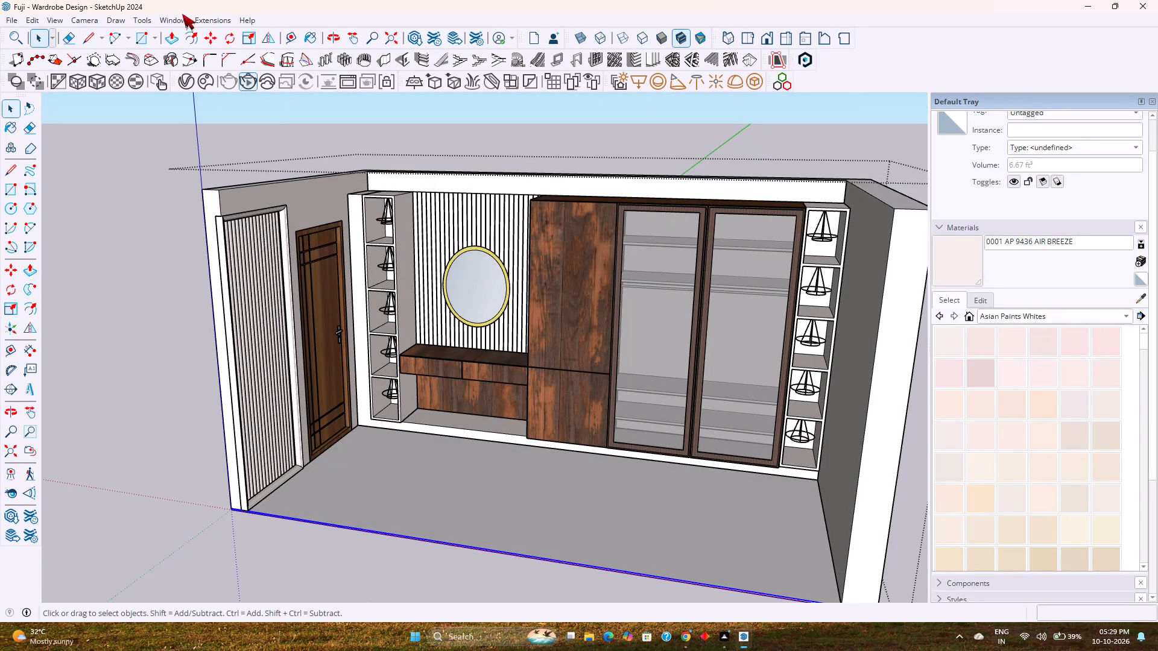
# Search the 3D Warehouse models for "bedroom table".
pyautogui.click(176, 21)
pyautogui.click(212, 109)
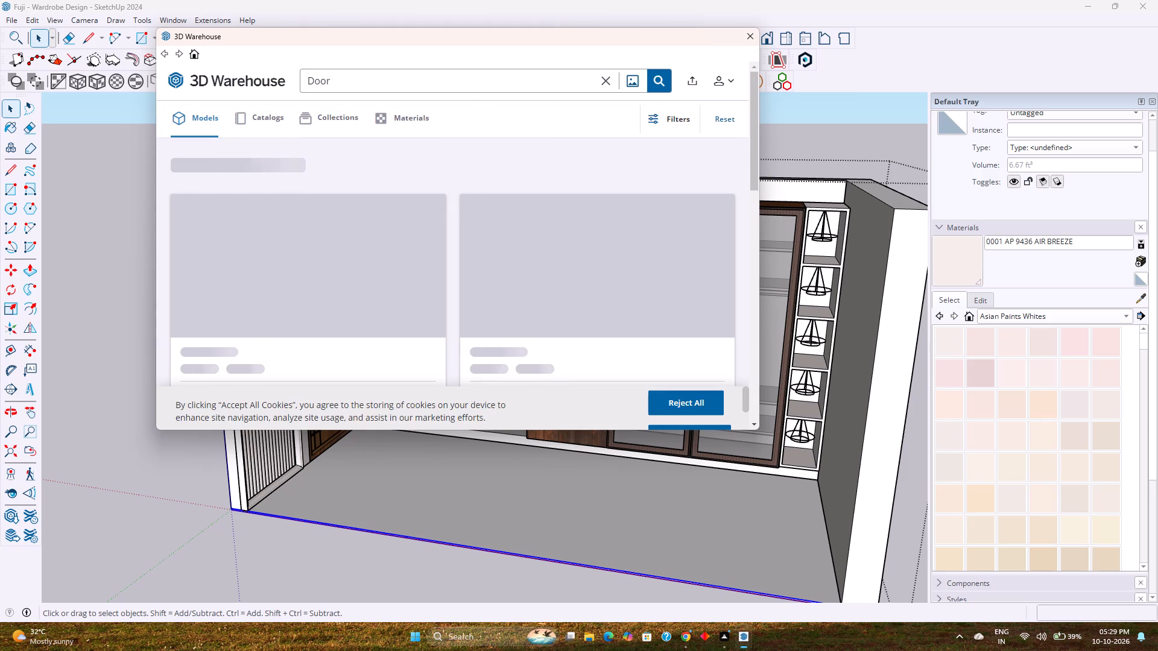
pyautogui.click(574, 80)
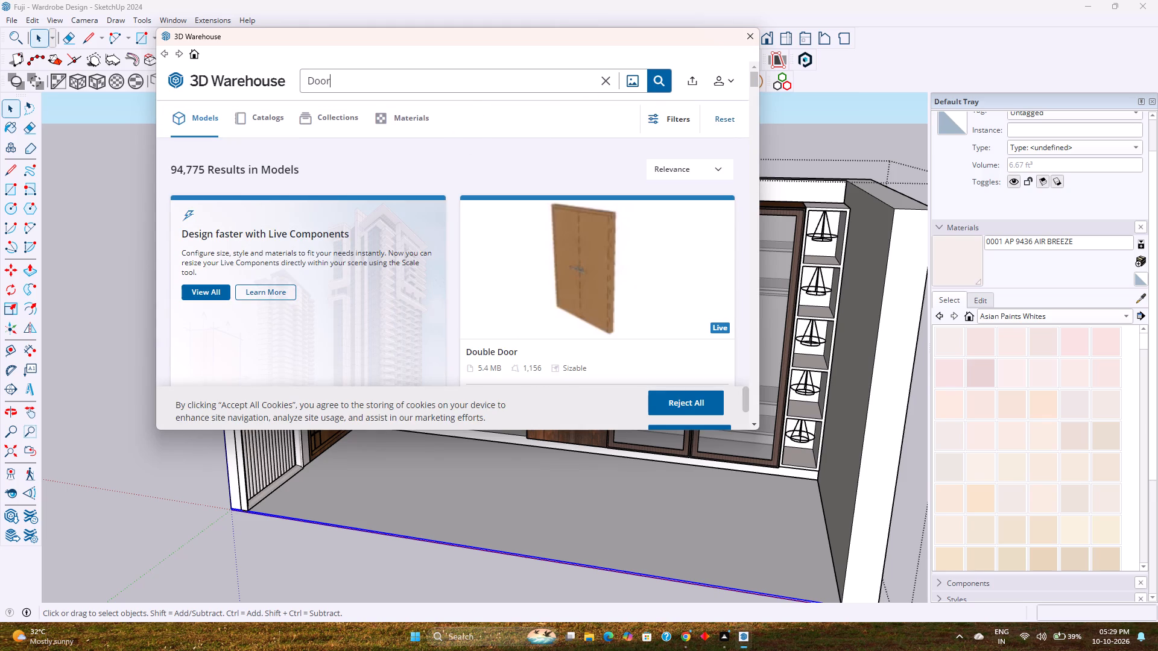
pyautogui.press('BackSpace')
pyautogui.press('BackSpace')
pyautogui.press('BackSpace')
pyautogui.press('BackSpace')
pyautogui.press('BackSpace')
pyautogui.press('BackSpace')
pyautogui.press('BackSpace')
pyautogui.press('BackSpace')
pyautogui.press('BackSpace')
pyautogui.press('BackSpace')
pyautogui.press('BackSpace')
pyautogui.press('BackSpace')
pyautogui.press('BackSpace')
pyautogui.press('BackSpace')
pyautogui.press('BackSpace')
pyautogui.write('bedroom tables')
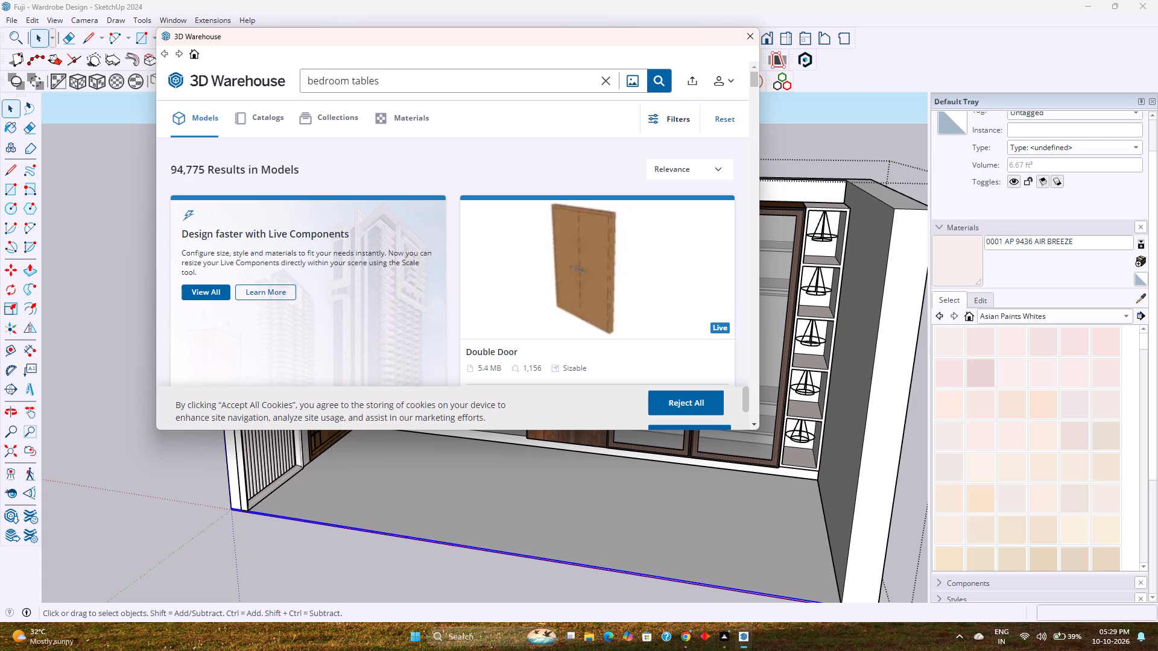
pyautogui.press('BackSpace')
pyautogui.press('Return')
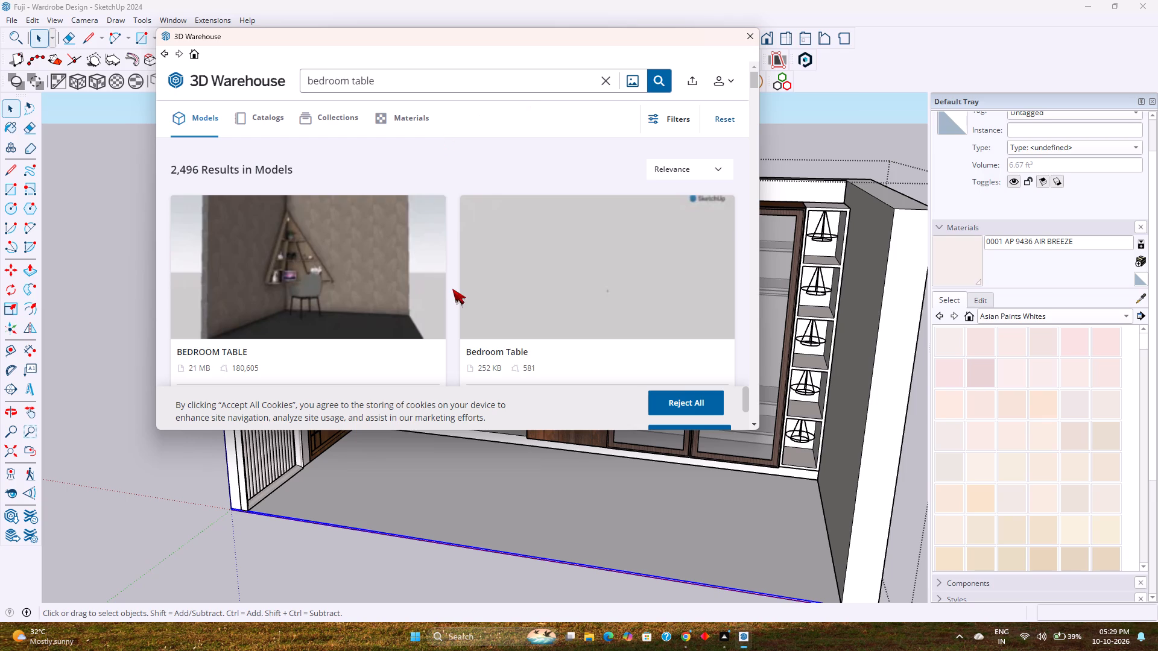
# Browse the bedroom table models for a piece of furniture that suits the dressing room.
pyautogui.scroll(-8, 452, 289)
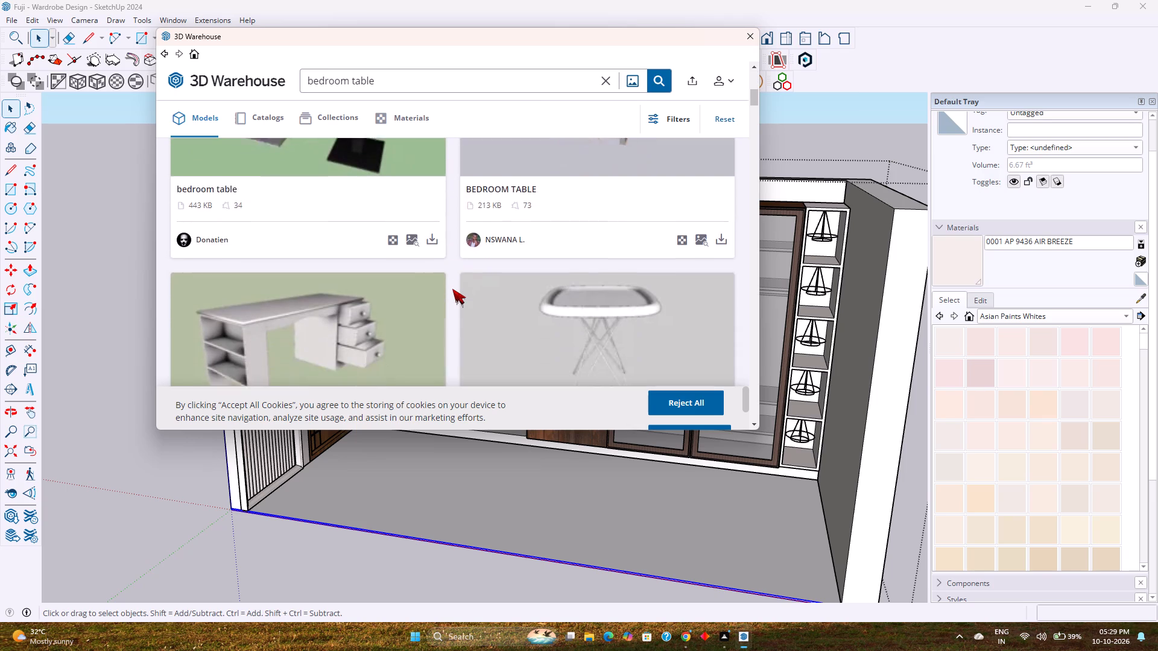
pyautogui.scroll(-9, 452, 289)
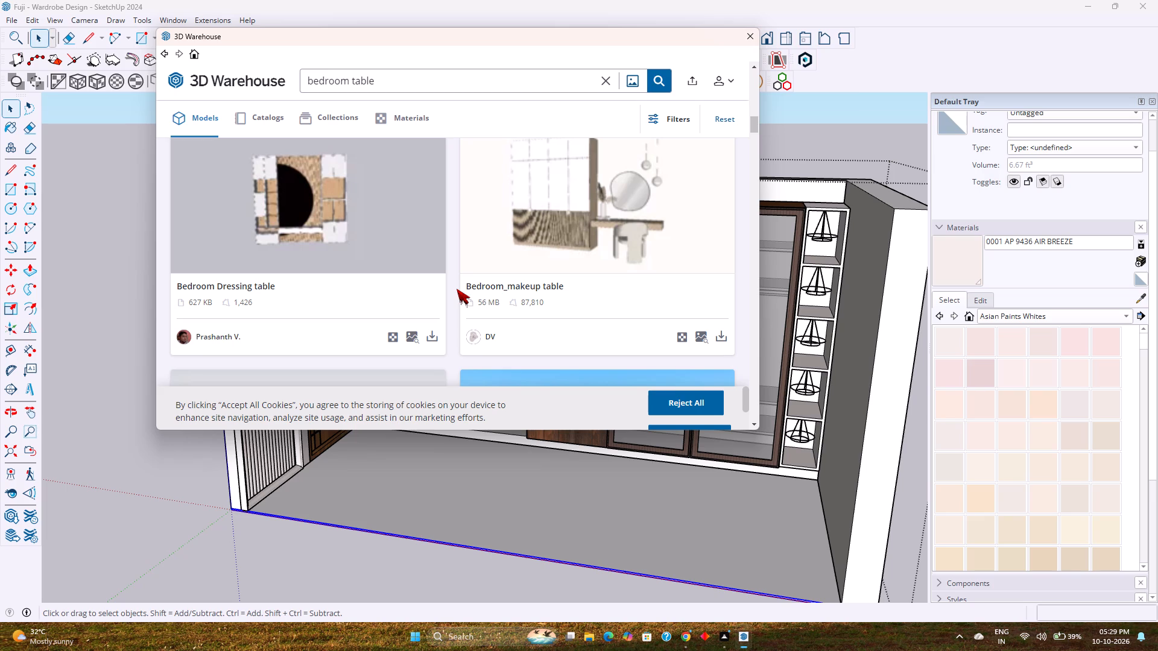
pyautogui.scroll(-5, 437, 301)
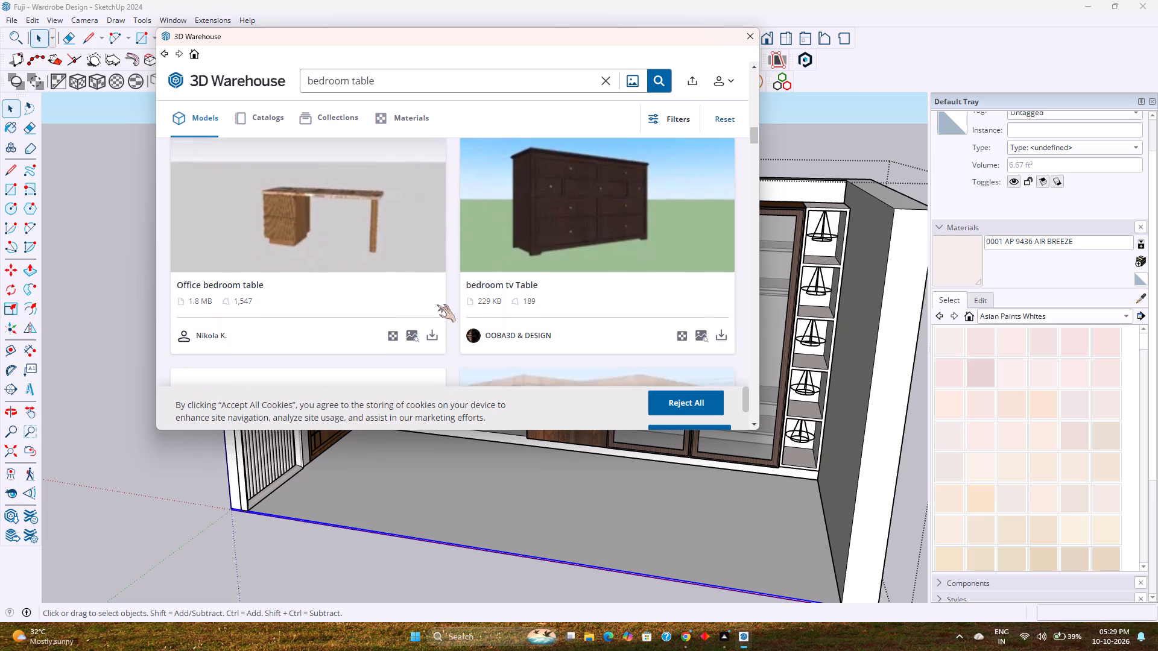
pyautogui.scroll(-4, 437, 304)
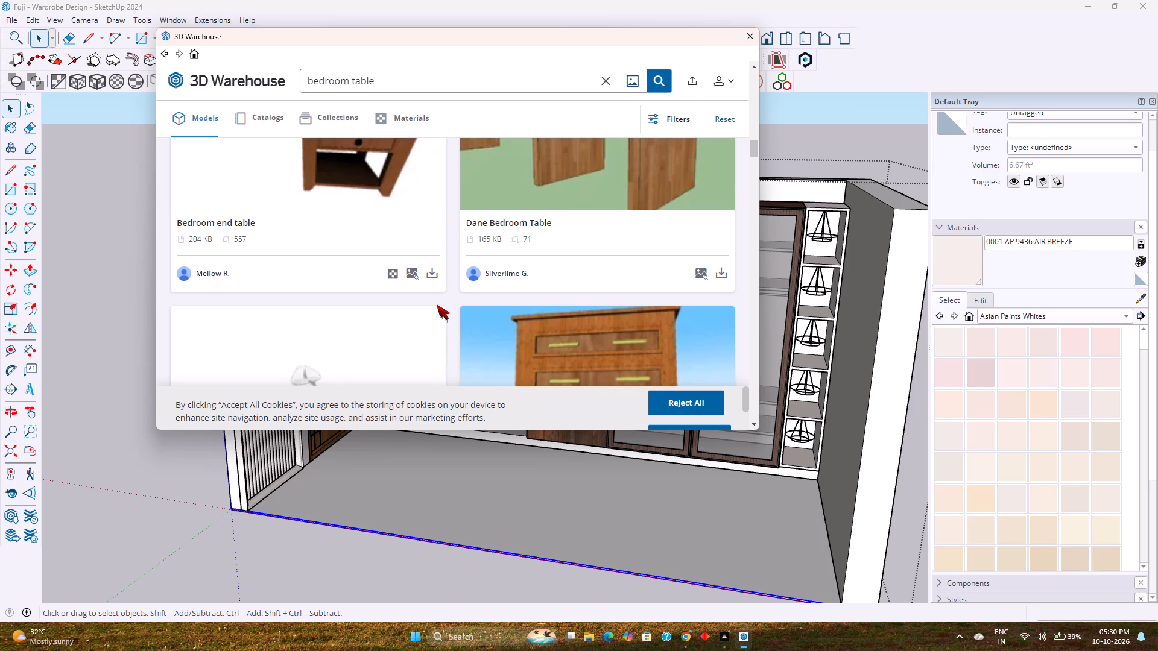
pyautogui.scroll(-5, 522, 260)
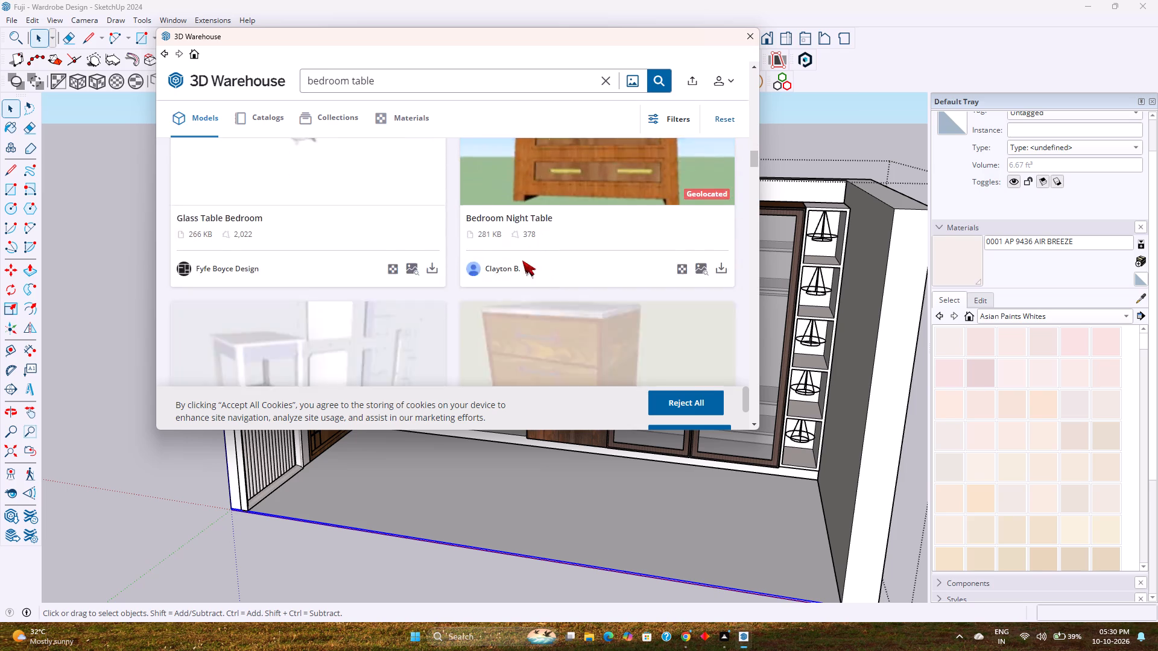
pyautogui.scroll(-6, 522, 260)
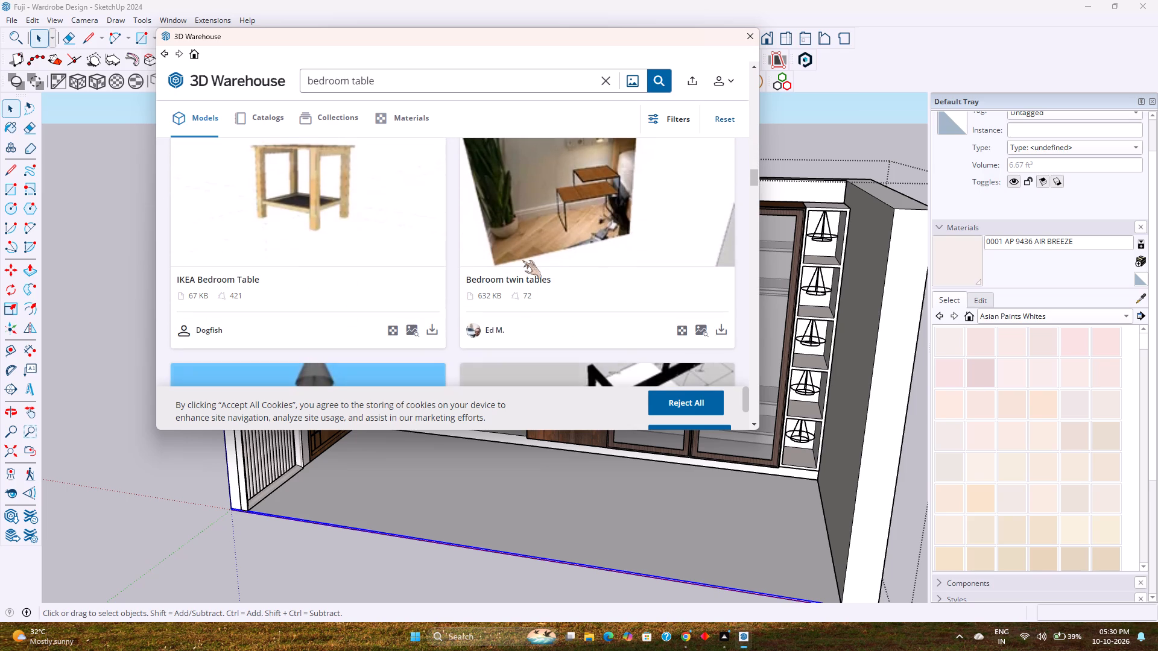
pyautogui.scroll(-5, 522, 260)
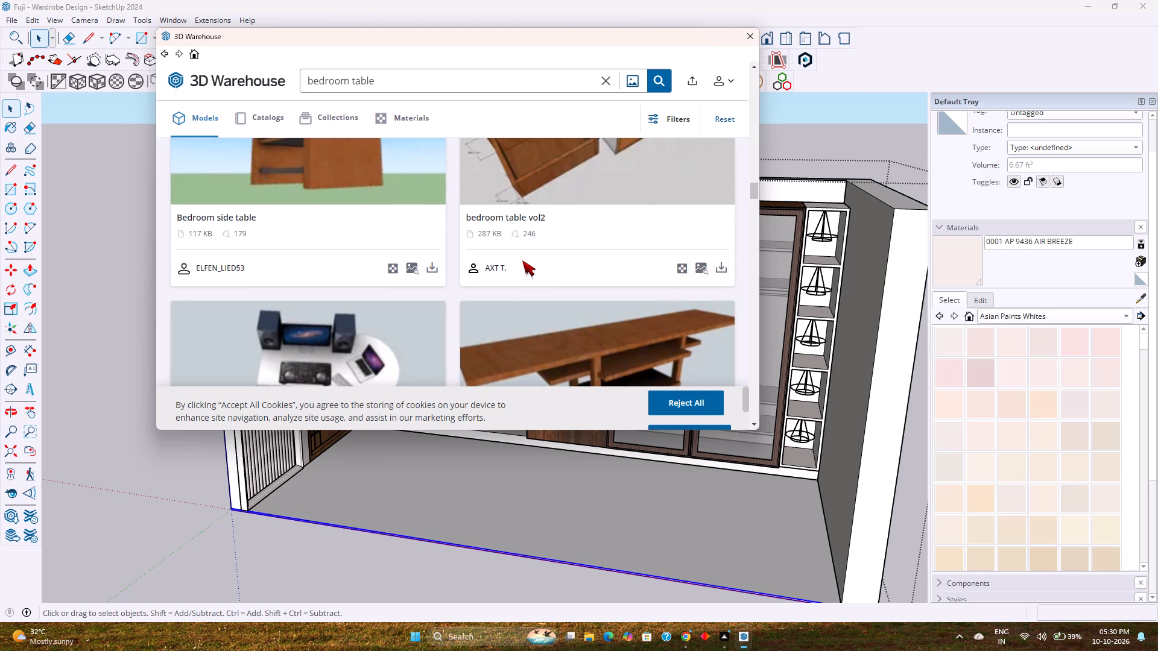
# Change the 3D Warehouse search to "bedroom bench".
pyautogui.click(382, 83)
pyautogui.press('BackSpace')
pyautogui.press('BackSpace')
pyautogui.press('BackSpace')
pyautogui.press('BackSpace')
pyautogui.press('BackSpace')
pyautogui.write('bench')
pyautogui.press('Return')
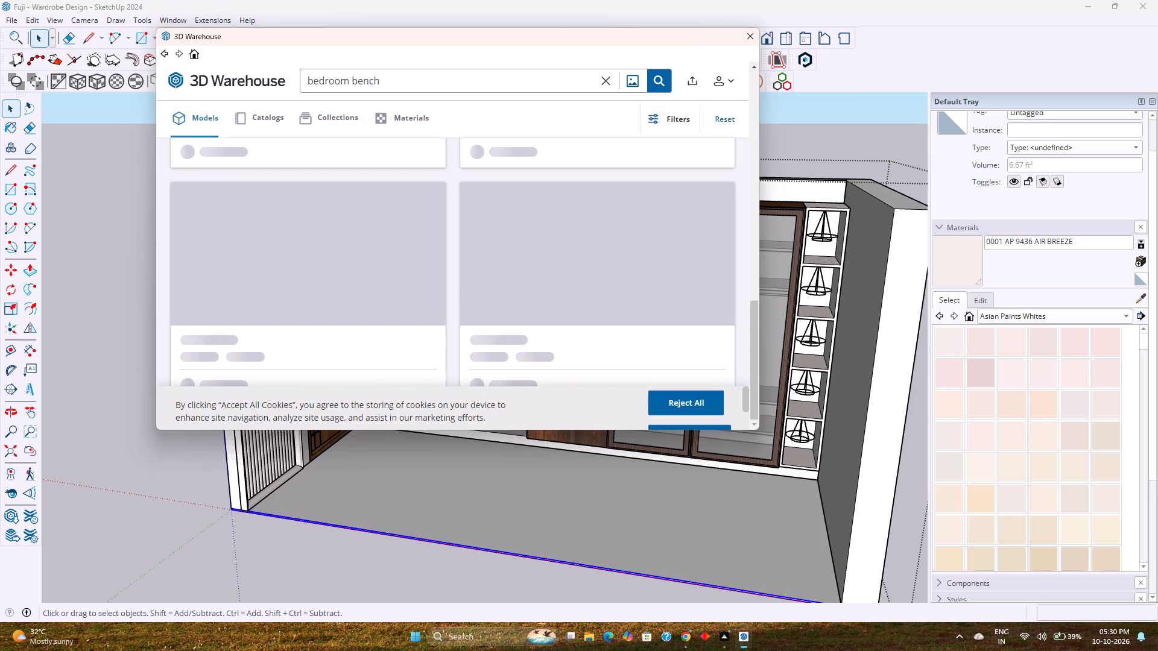
# Load the BEDROOM BENCH model with the tufted white seat and dark wood legs, and place it on the floor near the fluted side wall.
pyautogui.scroll(-1, 426, 264)
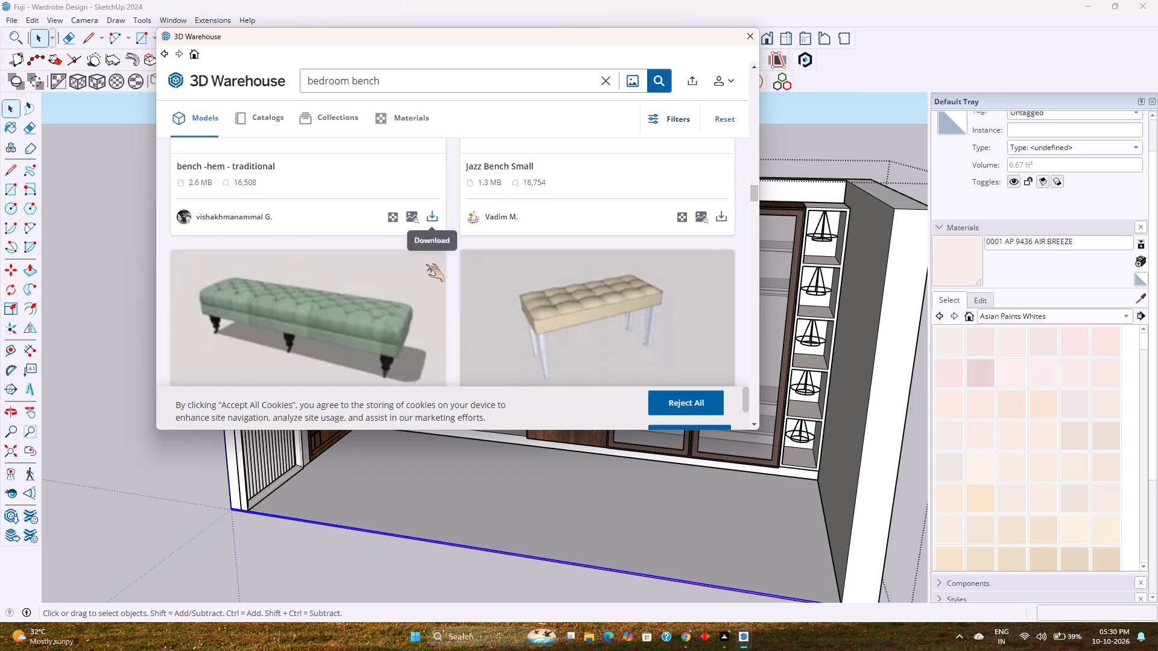
pyautogui.scroll(-2, 426, 264)
pyautogui.scroll(5, 417, 282)
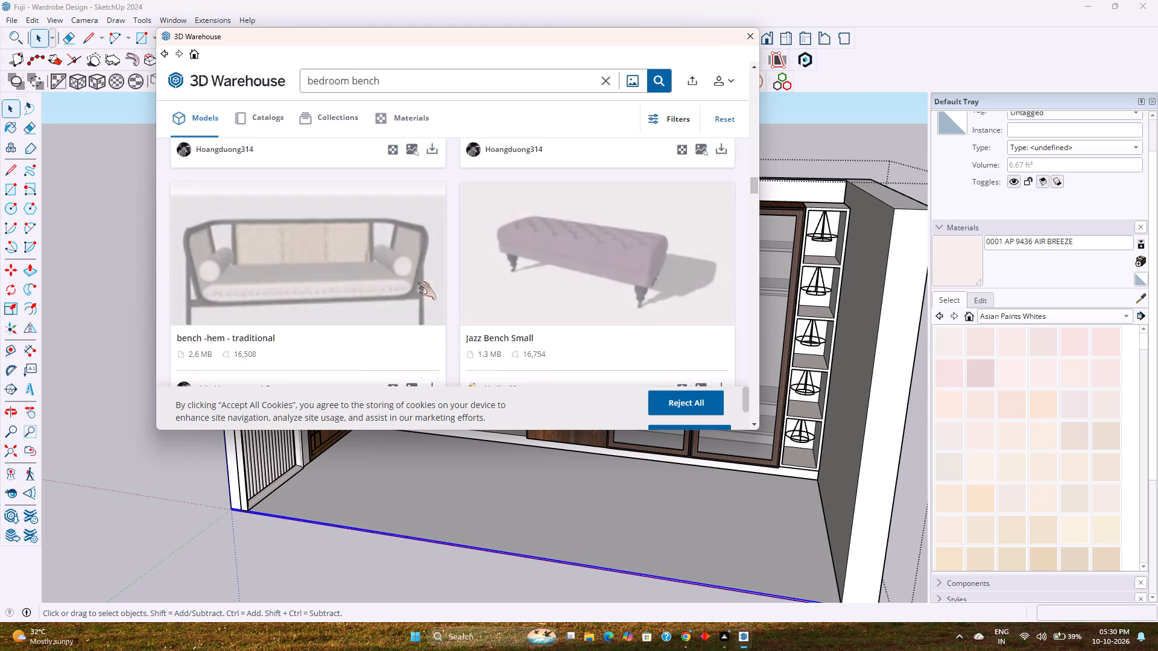
pyautogui.scroll(20, 417, 282)
pyautogui.scroll(11, 417, 282)
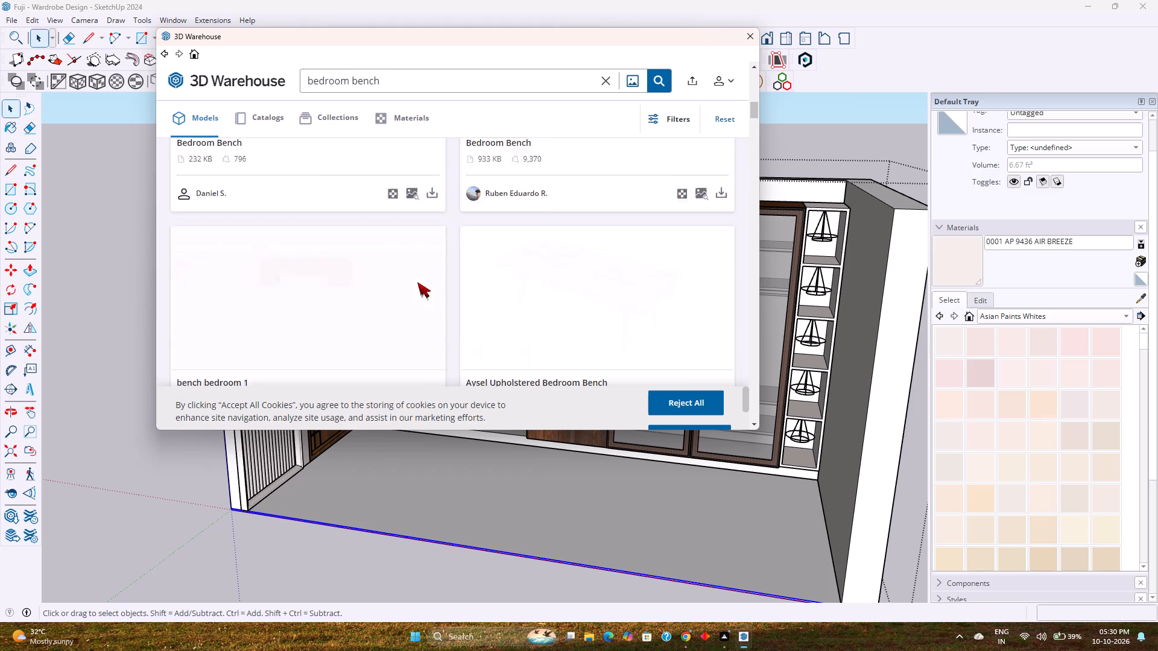
pyautogui.scroll(19, 417, 282)
pyautogui.scroll(-1, 417, 282)
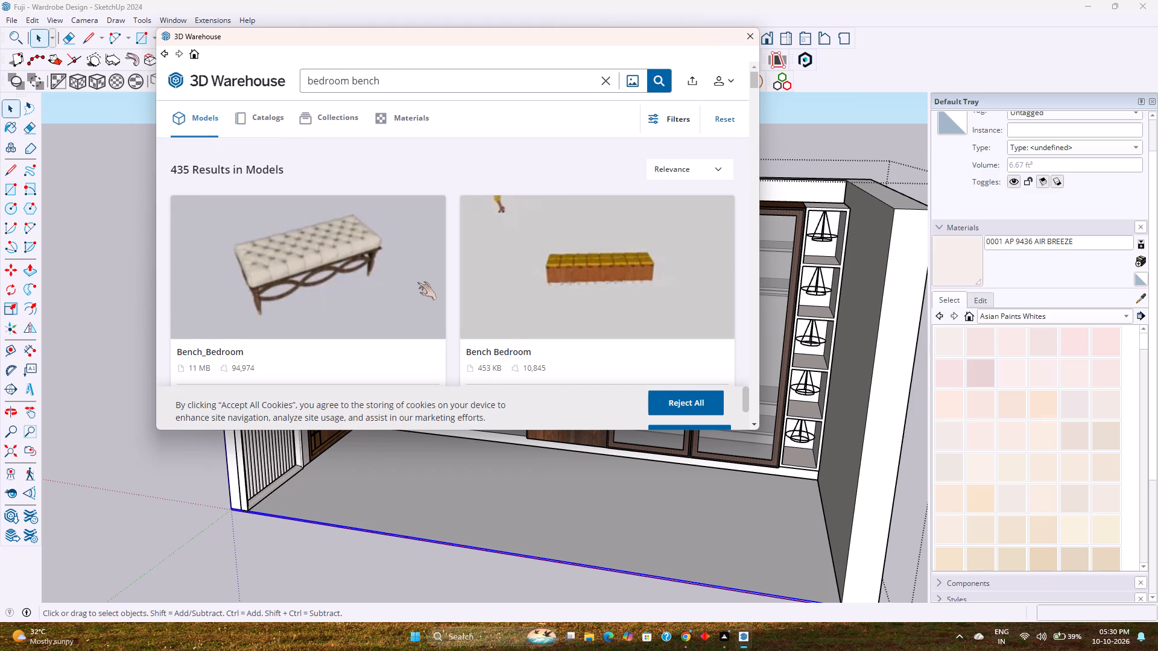
pyautogui.scroll(-3, 417, 282)
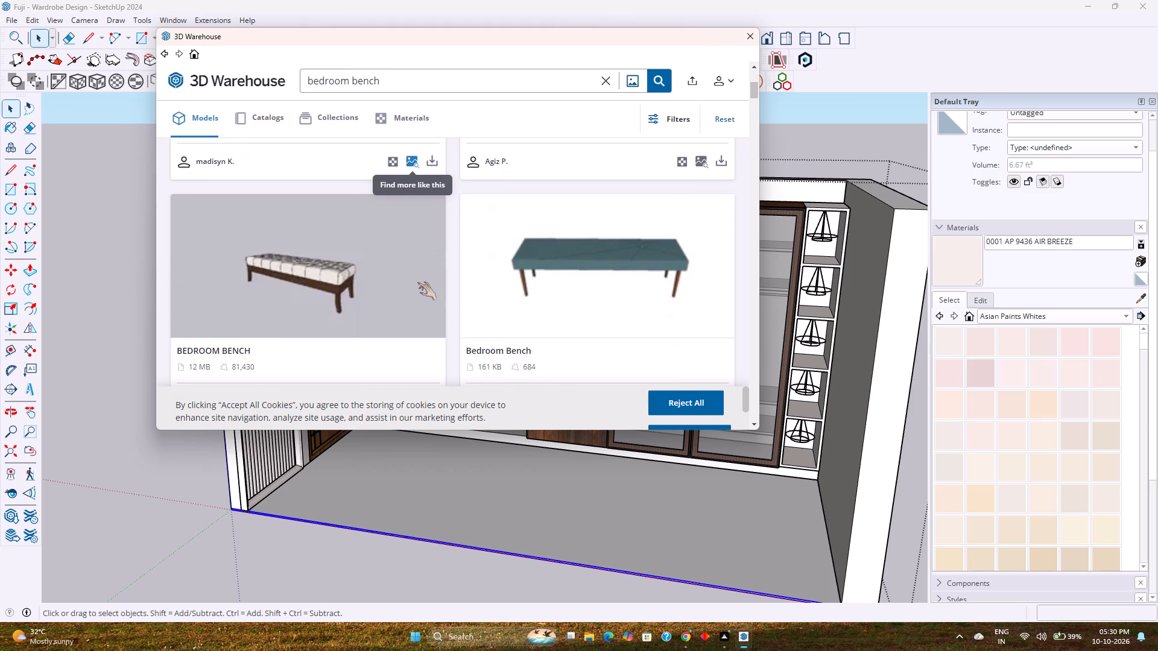
pyautogui.scroll(-1, 417, 282)
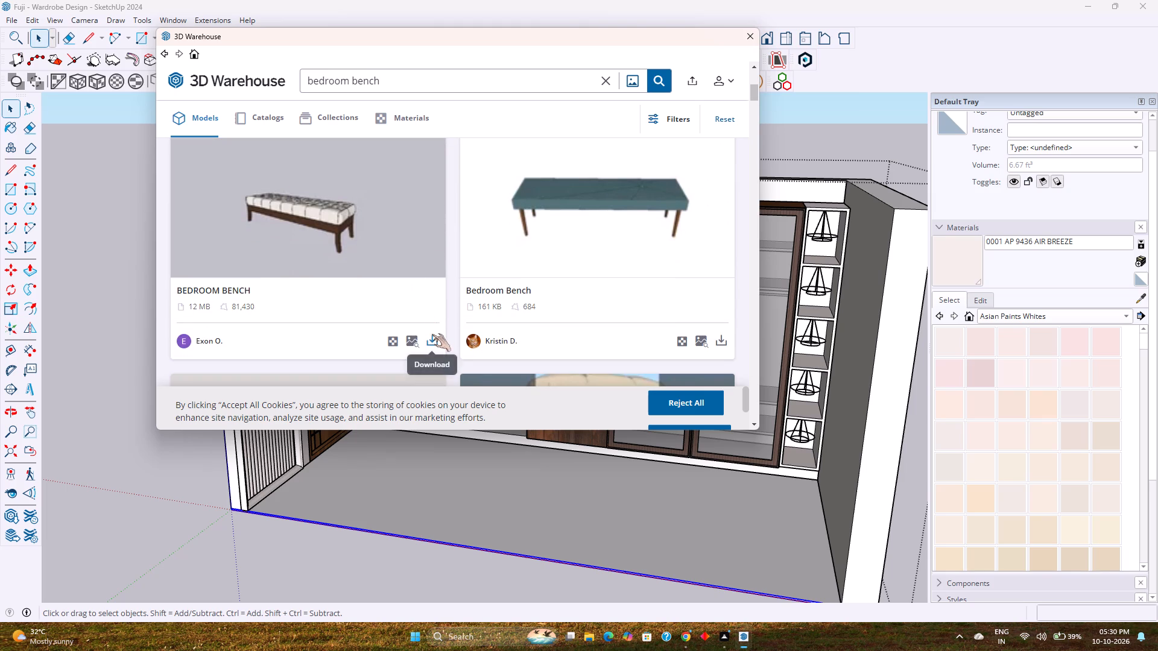
pyautogui.click(432, 334)
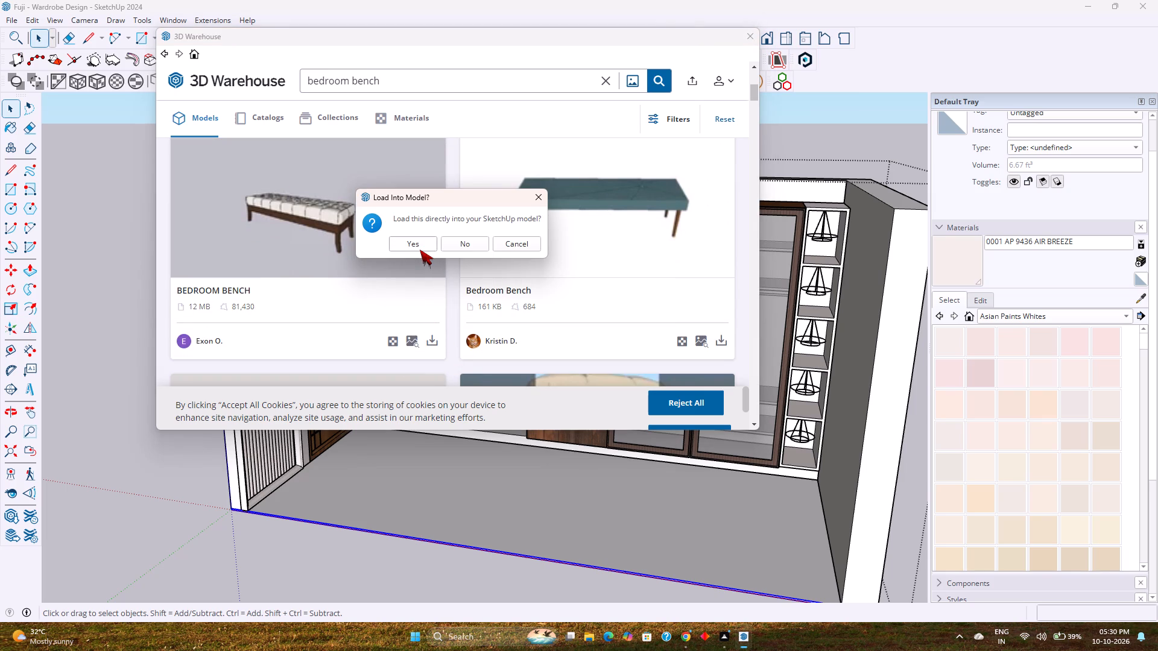
pyautogui.click(420, 250)
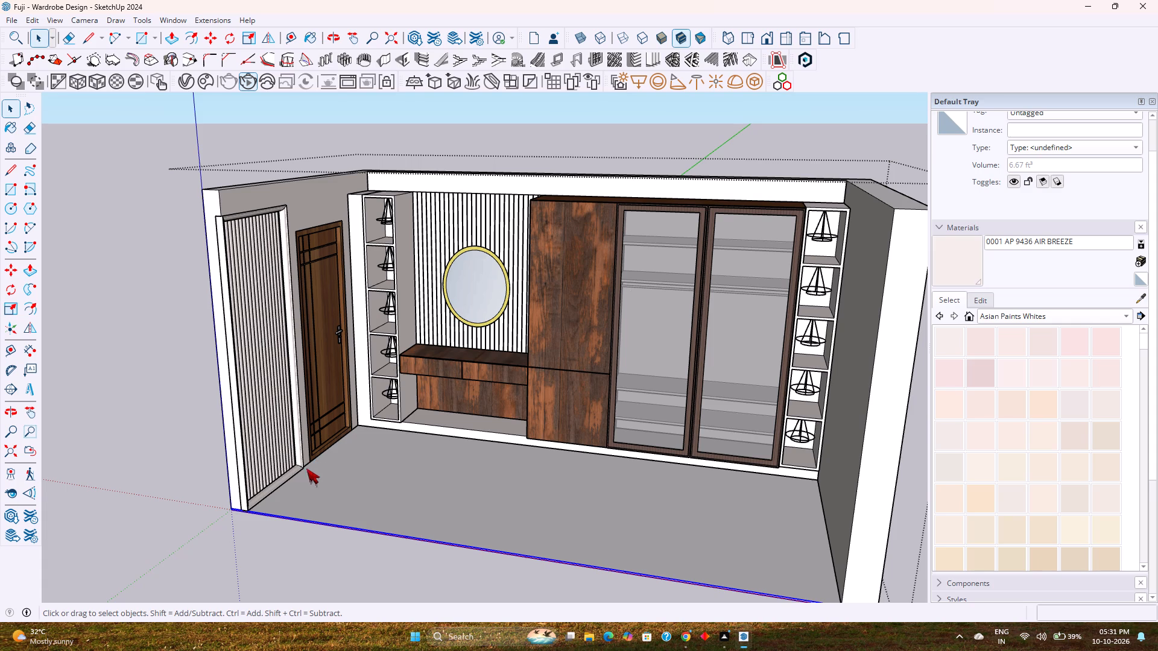
pyautogui.click(318, 509)
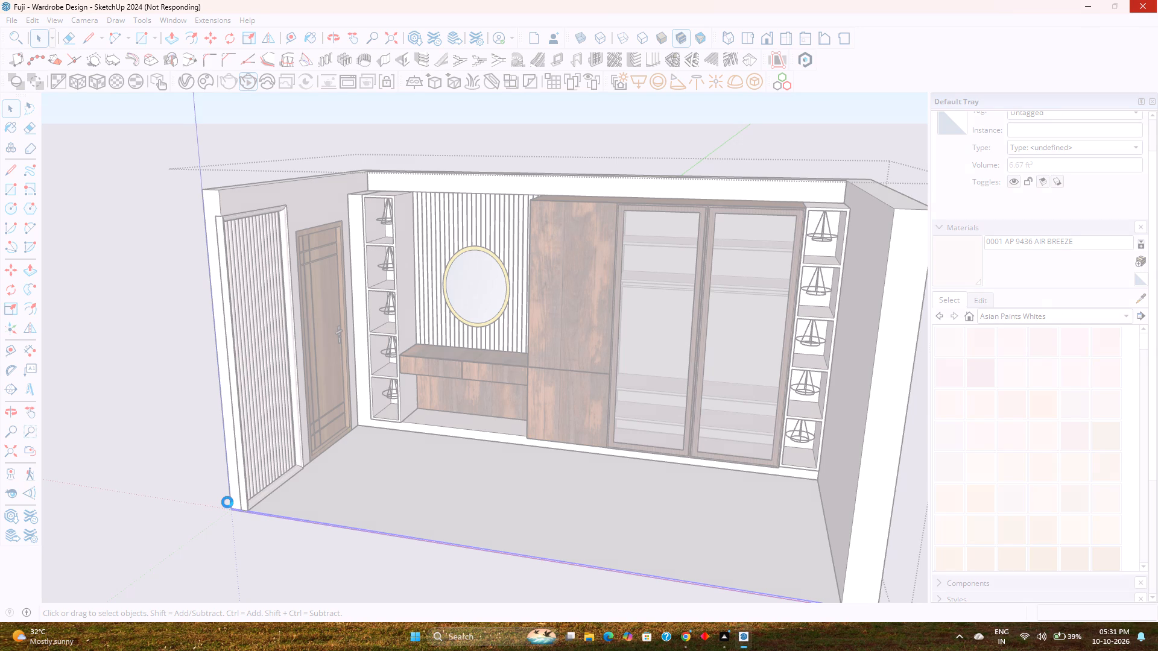
pyautogui.scroll(-4, 293, 512)
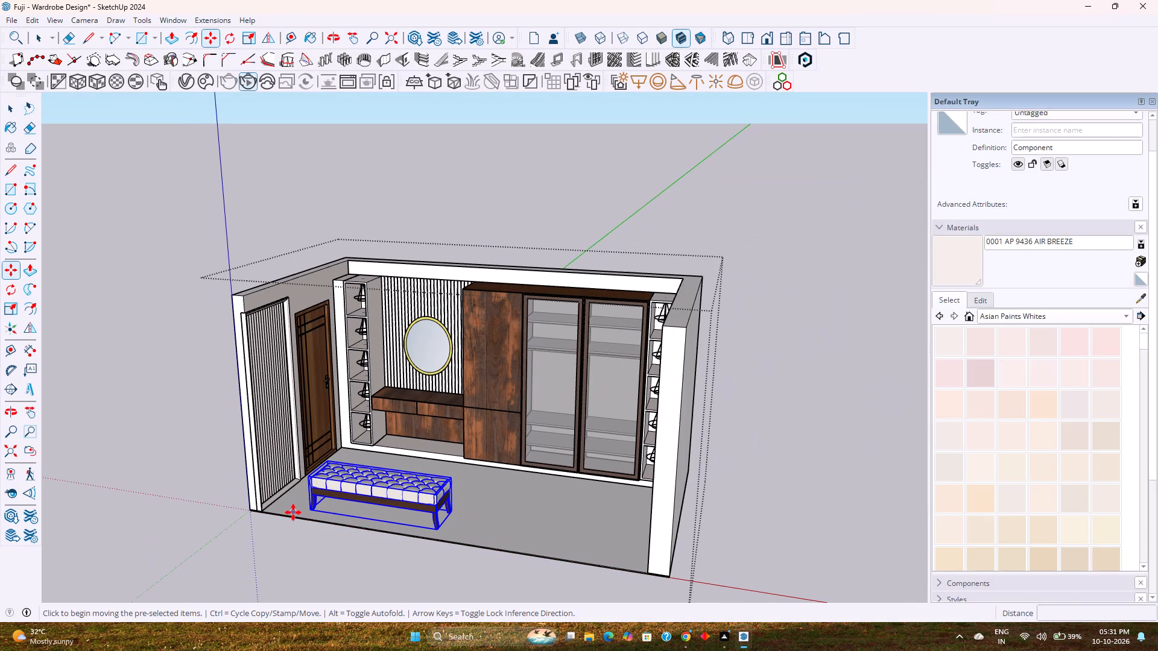
pyautogui.scroll(3, 285, 498)
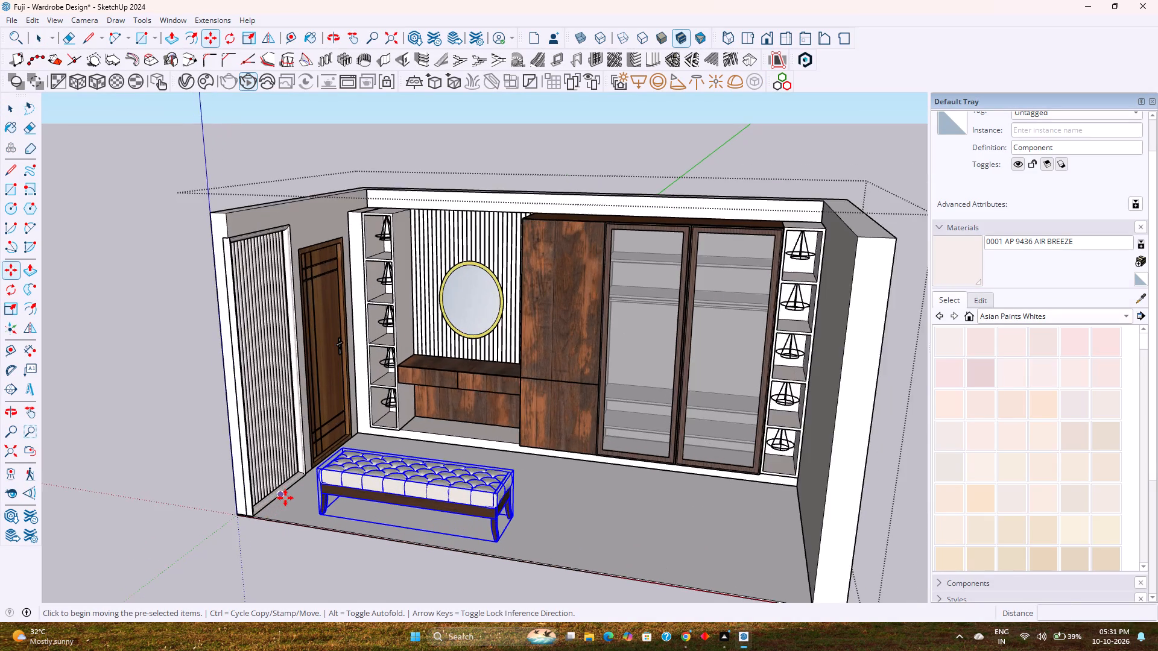
pyautogui.scroll(8, 285, 498)
pyautogui.press('space')
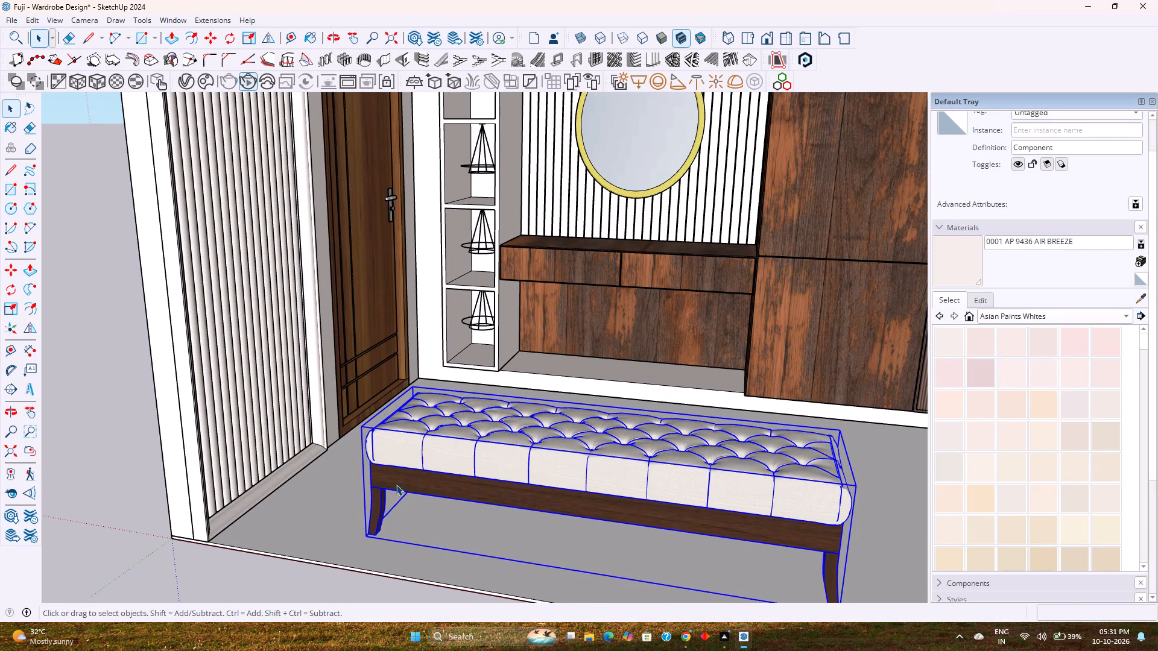
# Rotate the tufted bench 90° on the floor about its near front corner.
pyautogui.scroll(-2, 545, 444)
pyautogui.moveTo(545, 444); pyautogui.dragTo(369, 431, button='middle')
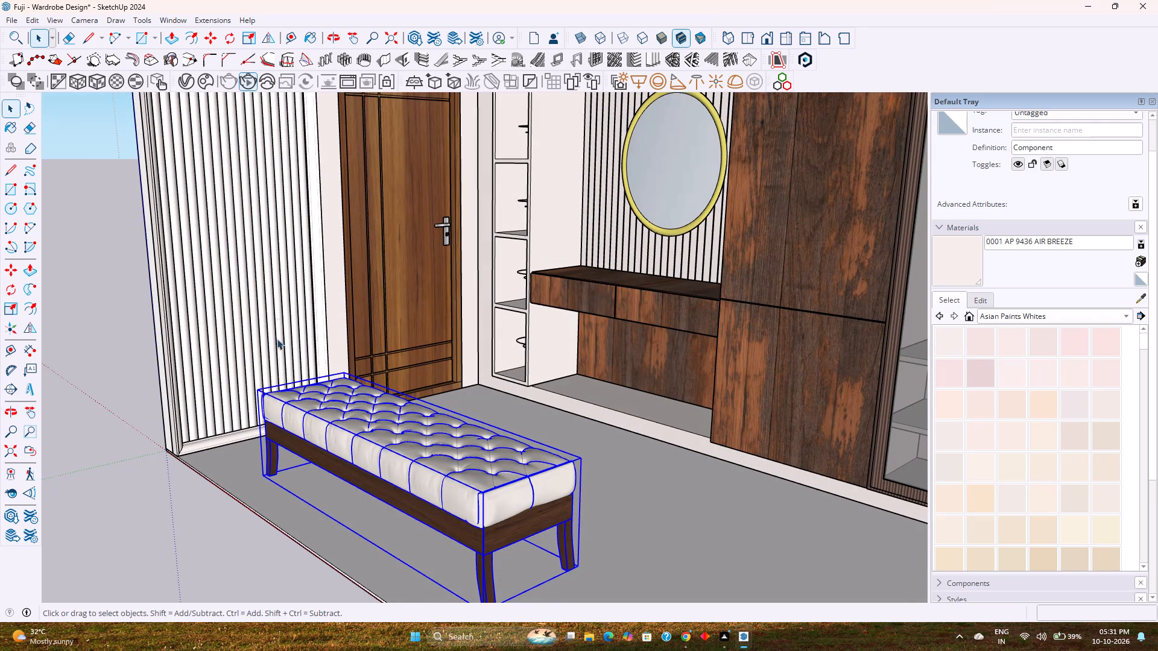
pyautogui.click(226, 39)
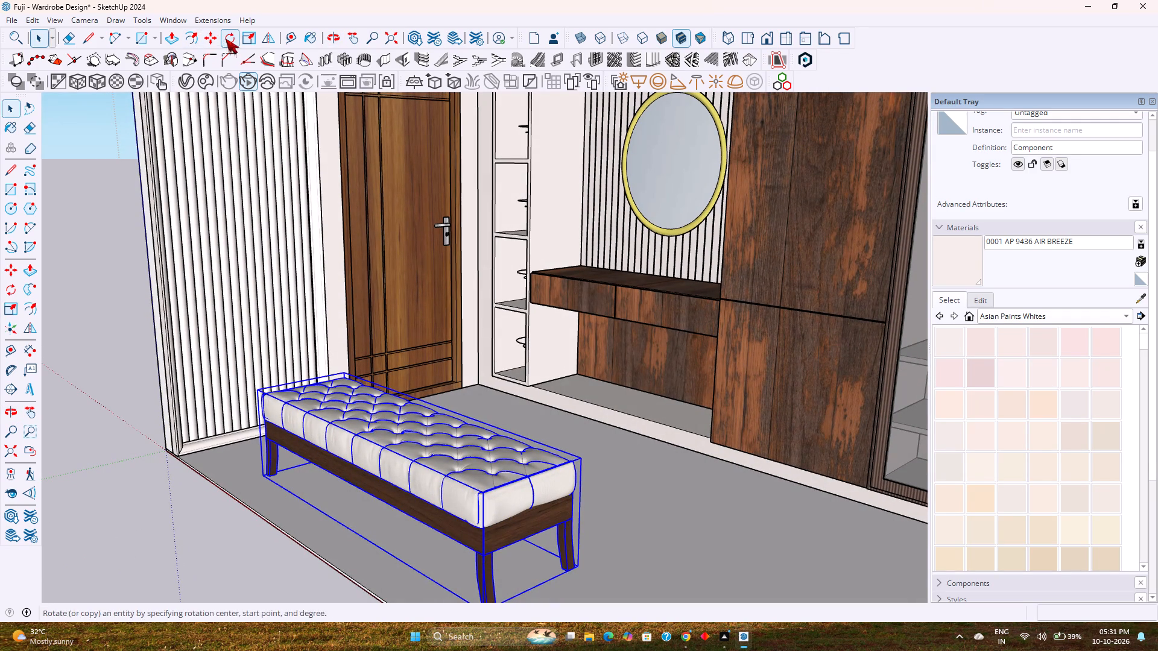
pyautogui.scroll(-2, 360, 472)
pyautogui.moveTo(360, 449); pyautogui.dragTo(349, 392, button='middle')
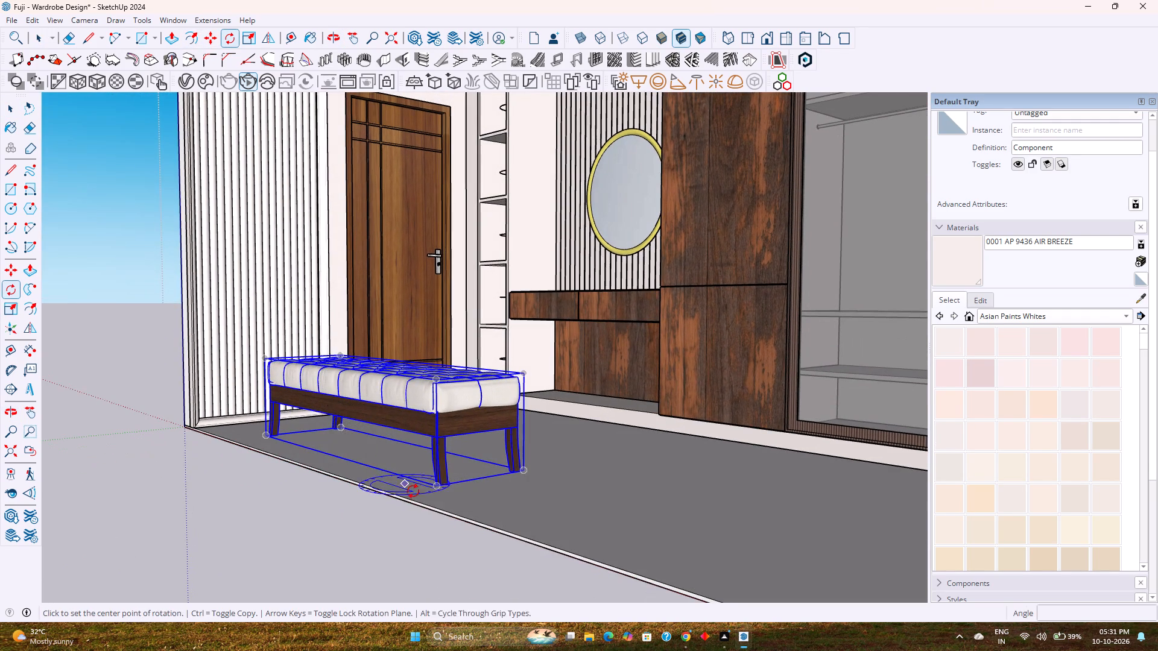
pyautogui.click(443, 485)
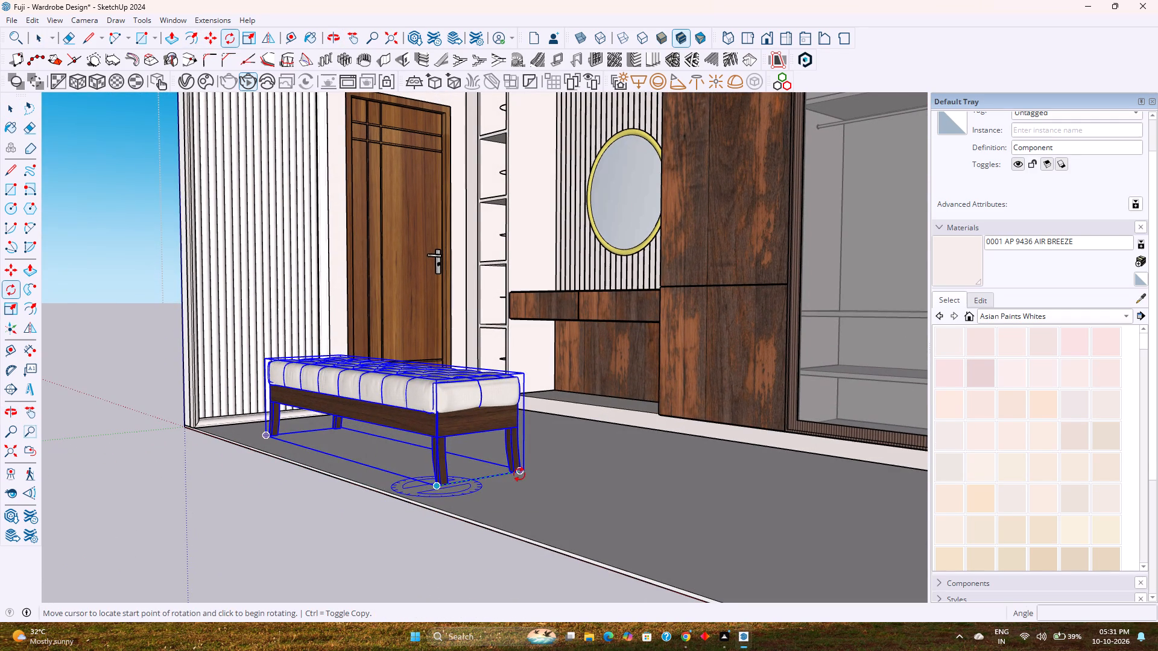
pyautogui.click(519, 474)
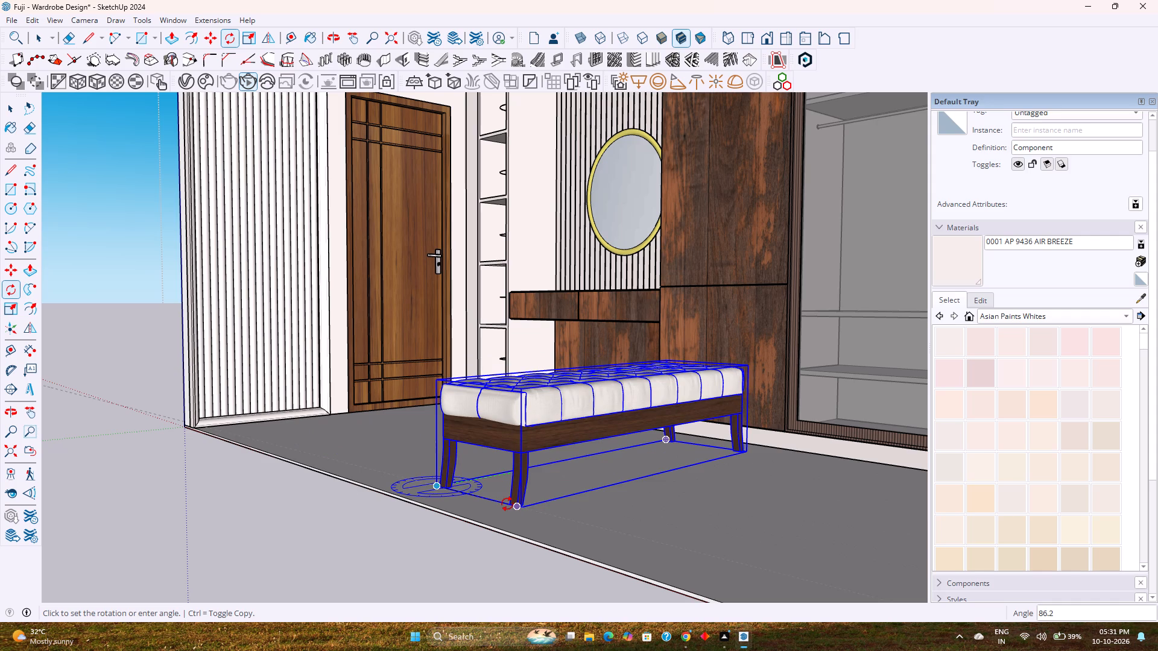
pyautogui.write('90')
pyautogui.press('Return')
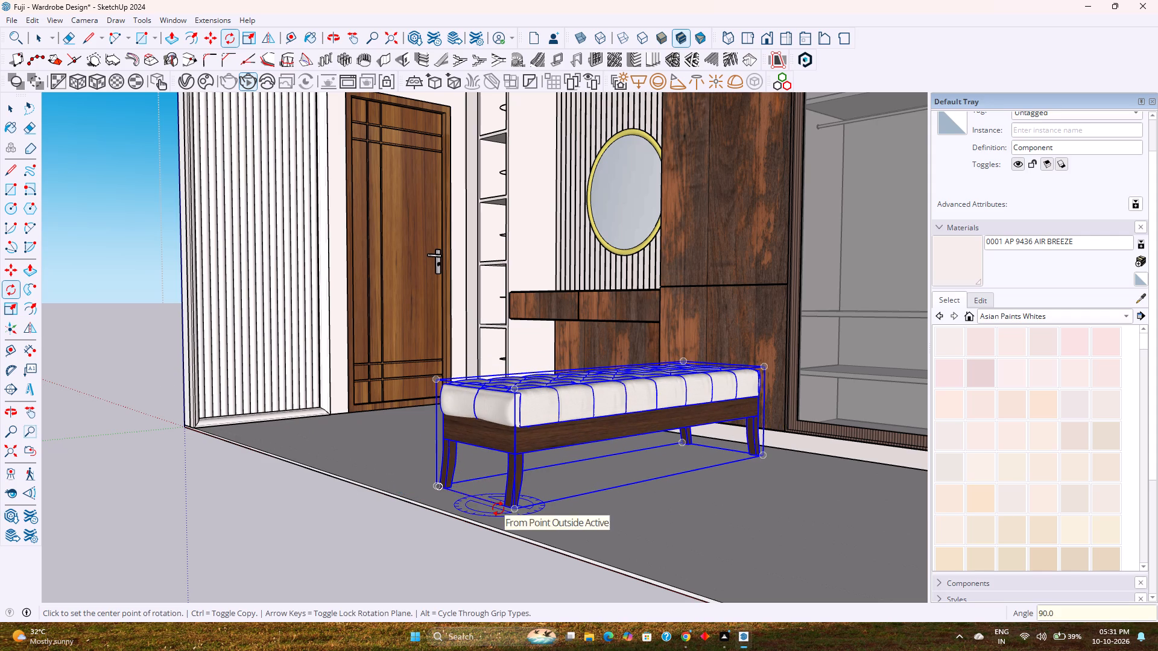
# Move the rotated bench across the room so its long side runs along the fluted side wall.
pyautogui.press('m')
pyautogui.moveTo(611, 455); pyautogui.dragTo(613, 474, button='middle')
pyautogui.click(683, 461)
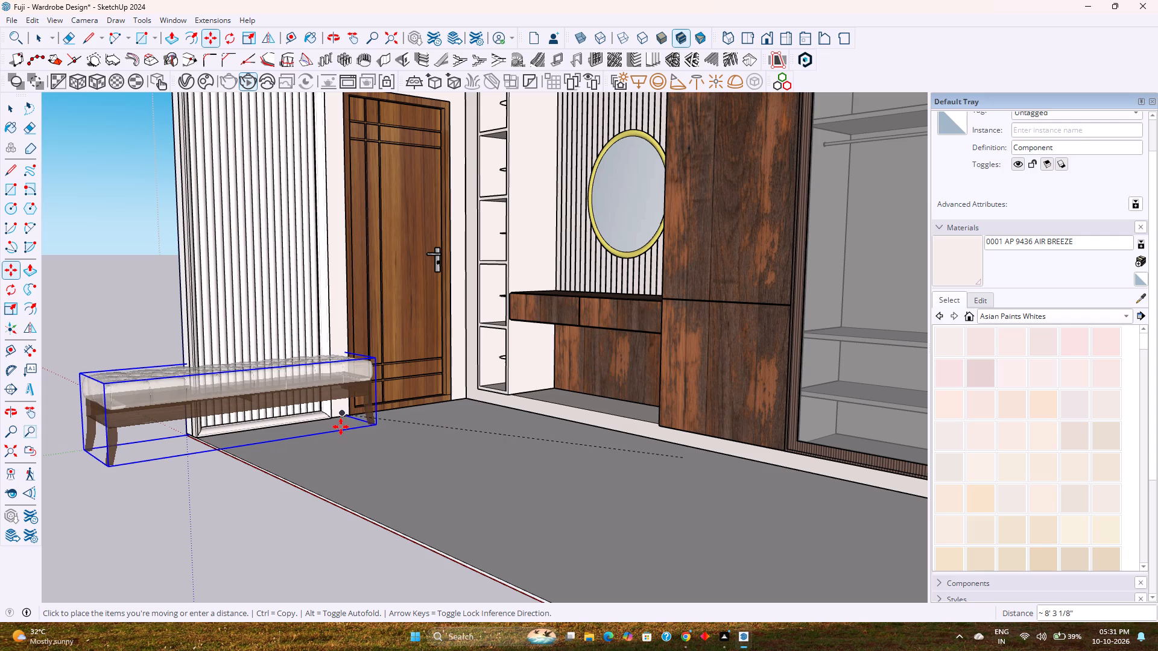
pyautogui.click(341, 427)
# Shift the bench slightly sideways into the room from its front bottom corner, lining it up with the fluted wall.
pyautogui.moveTo(334, 429); pyautogui.dragTo(229, 451, button='middle')
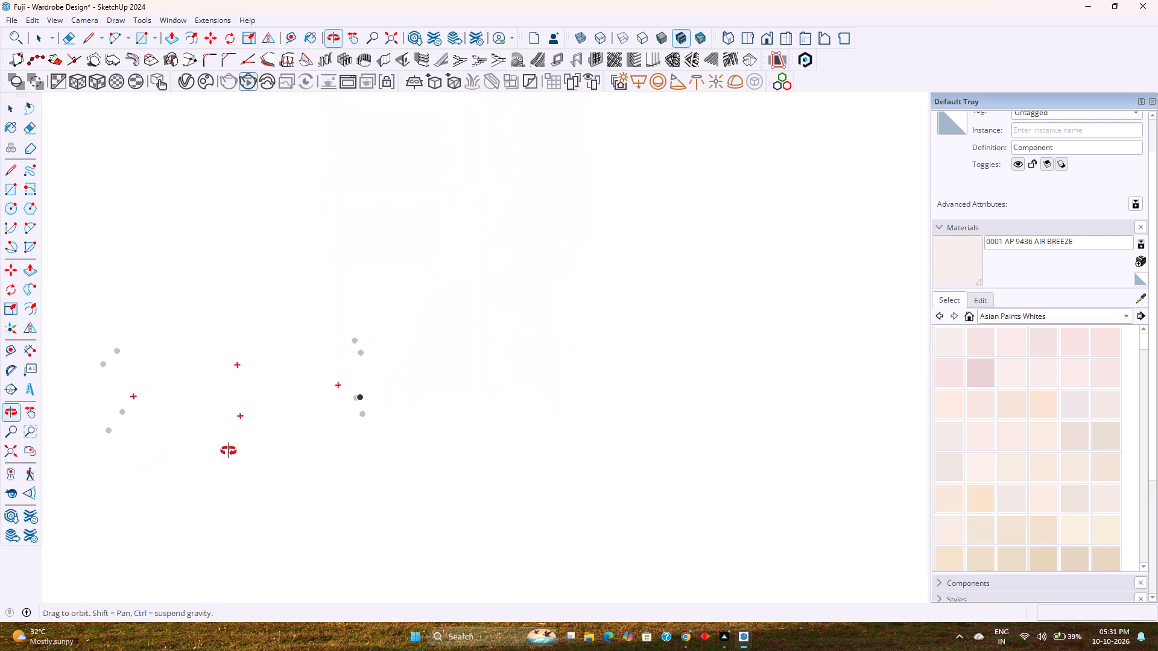
pyautogui.moveTo(229, 451); pyautogui.dragTo(634, 432, button='middle')
pyautogui.scroll(8, 377, 514)
pyautogui.moveTo(379, 499); pyautogui.dragTo(438, 453, button='middle')
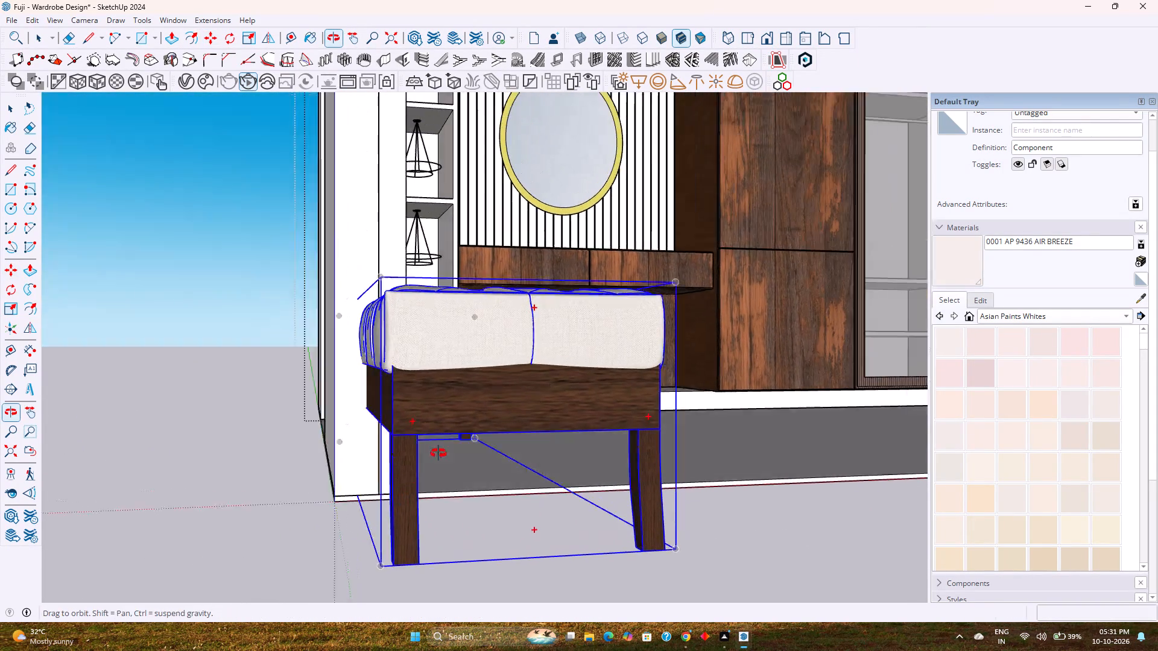
pyautogui.moveTo(438, 453); pyautogui.dragTo(449, 427, button='middle')
pyautogui.click(382, 570)
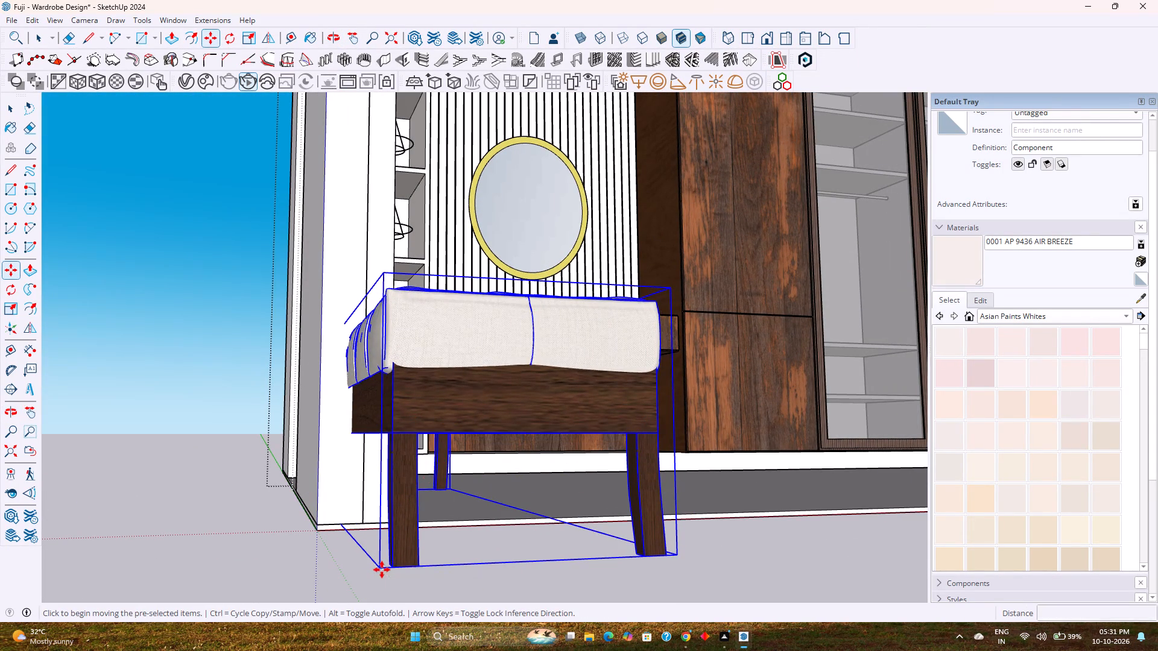
pyautogui.click(451, 567)
# Scale the bench's length to 0.63 from its outer end so it stays within the room's floor edge.
pyautogui.moveTo(508, 556); pyautogui.dragTo(367, 602, button='middle')
pyautogui.scroll(-5, 515, 524)
pyautogui.moveTo(552, 504); pyautogui.dragTo(349, 563, button='middle')
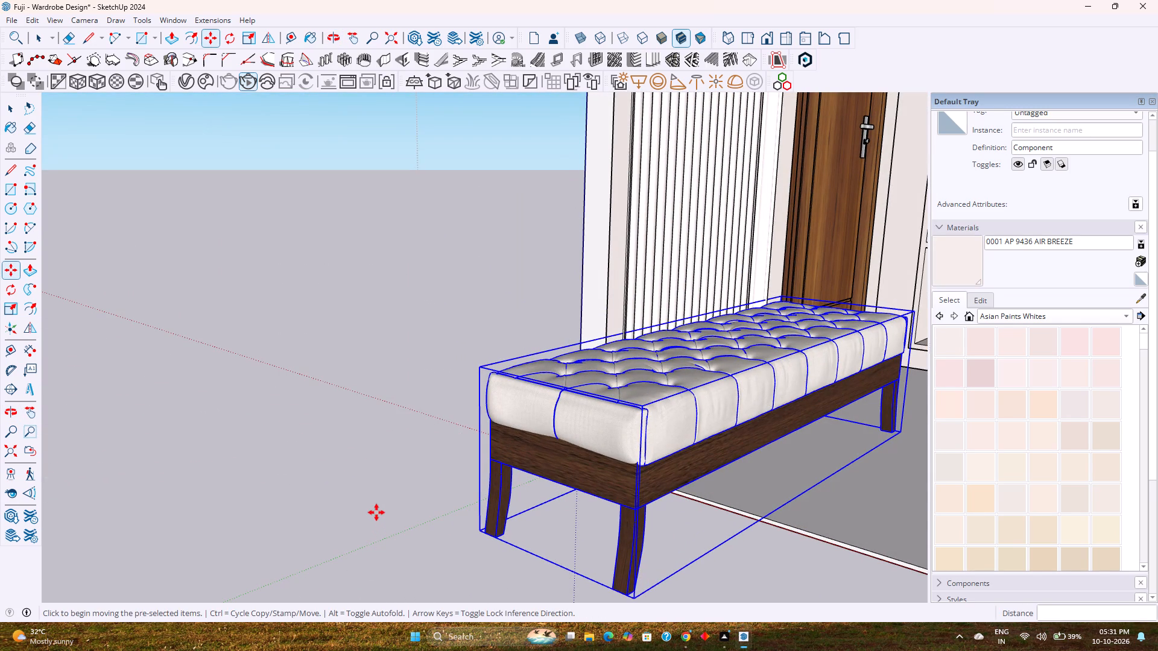
pyautogui.scroll(-3, 551, 492)
pyautogui.moveTo(556, 492); pyautogui.dragTo(423, 504, button='middle')
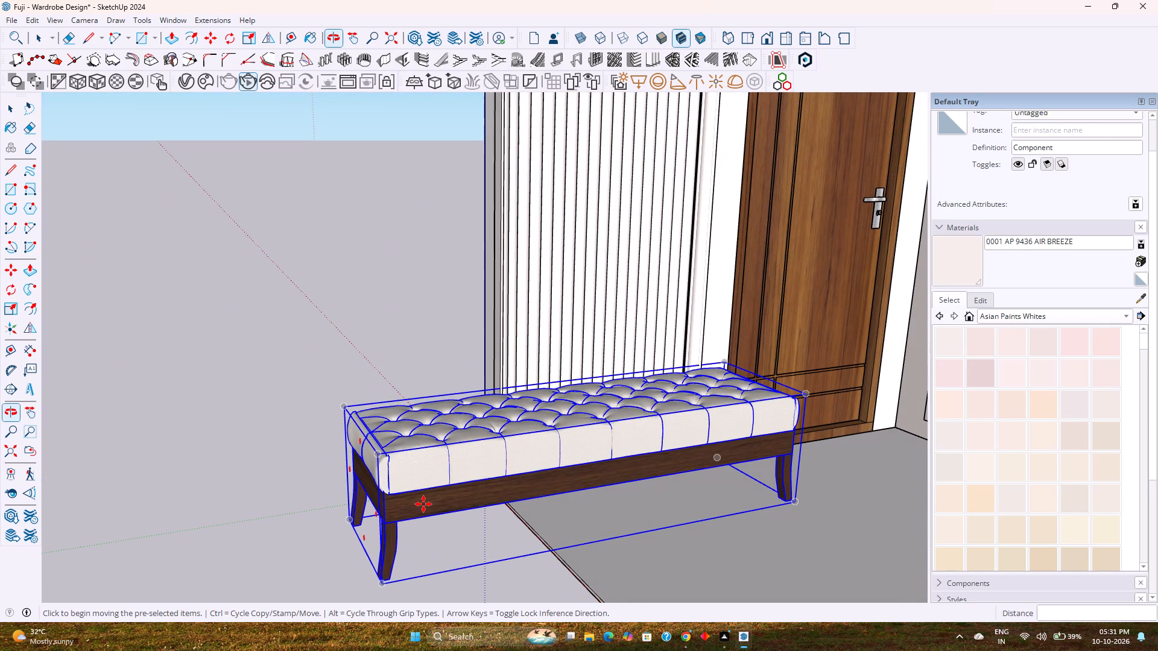
pyautogui.press('s')
pyautogui.click(362, 492)
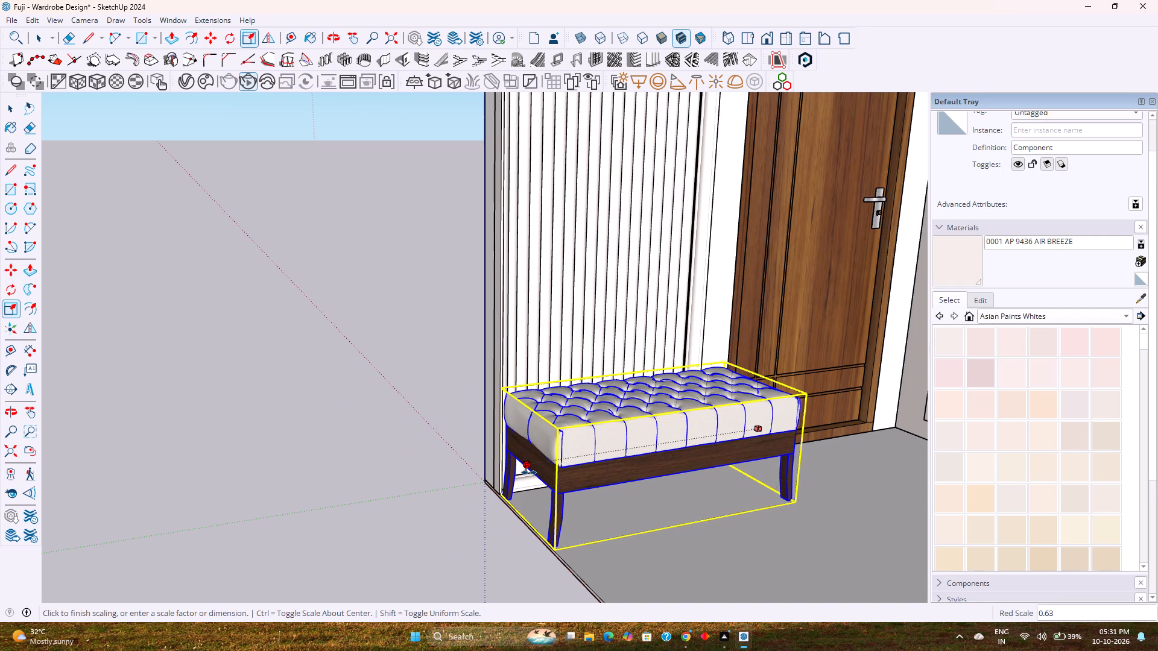
pyautogui.click(529, 473)
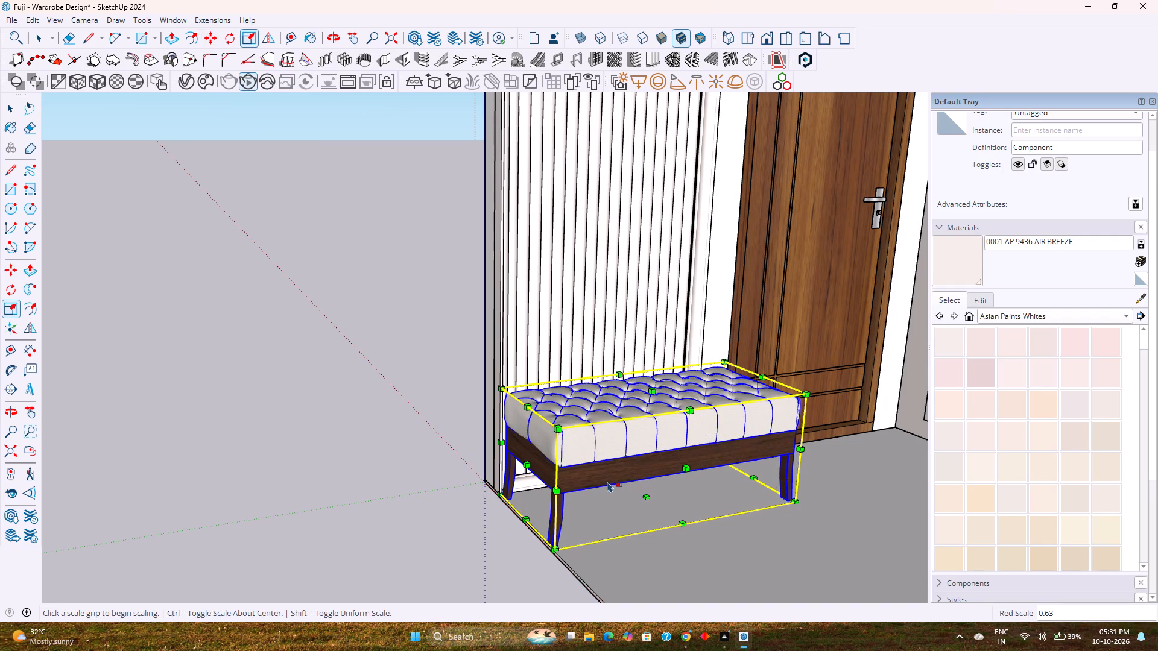
# Scale the bench down vertically from the top to make it slightly lower.
pyautogui.scroll(6, 611, 481)
pyautogui.scroll(-1, 612, 481)
pyautogui.scroll(6, 613, 480)
pyautogui.moveTo(616, 480); pyautogui.dragTo(469, 570, button='middle')
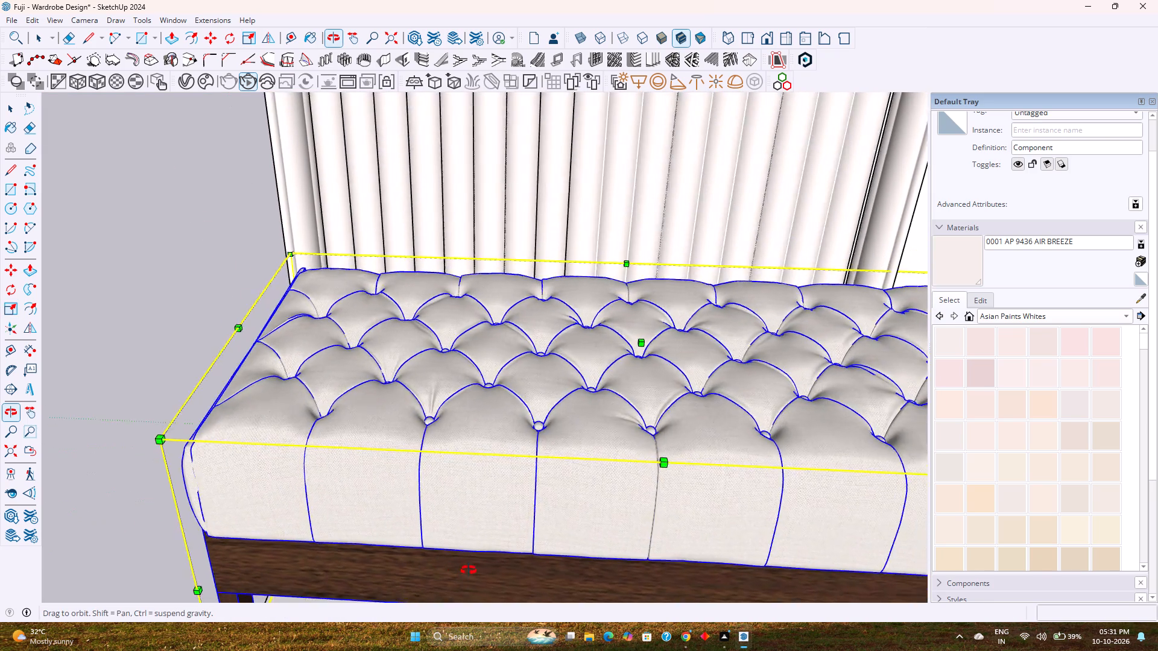
pyautogui.moveTo(469, 570); pyautogui.dragTo(592, 477, button='middle')
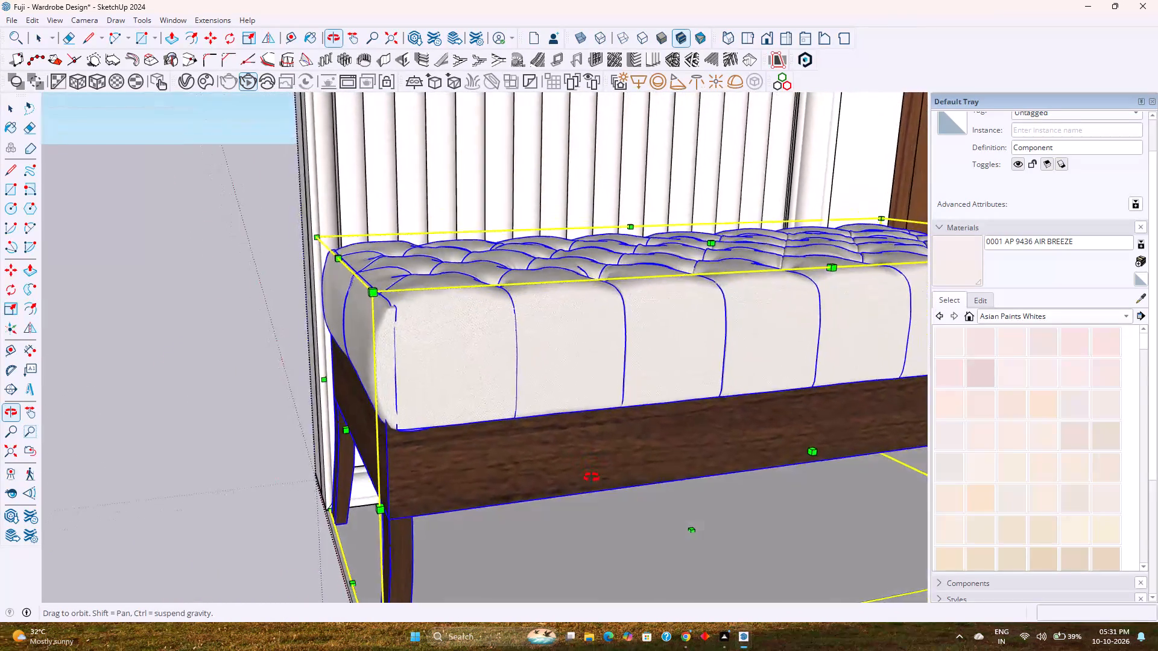
pyautogui.moveTo(592, 477); pyautogui.dragTo(422, 471, button='middle')
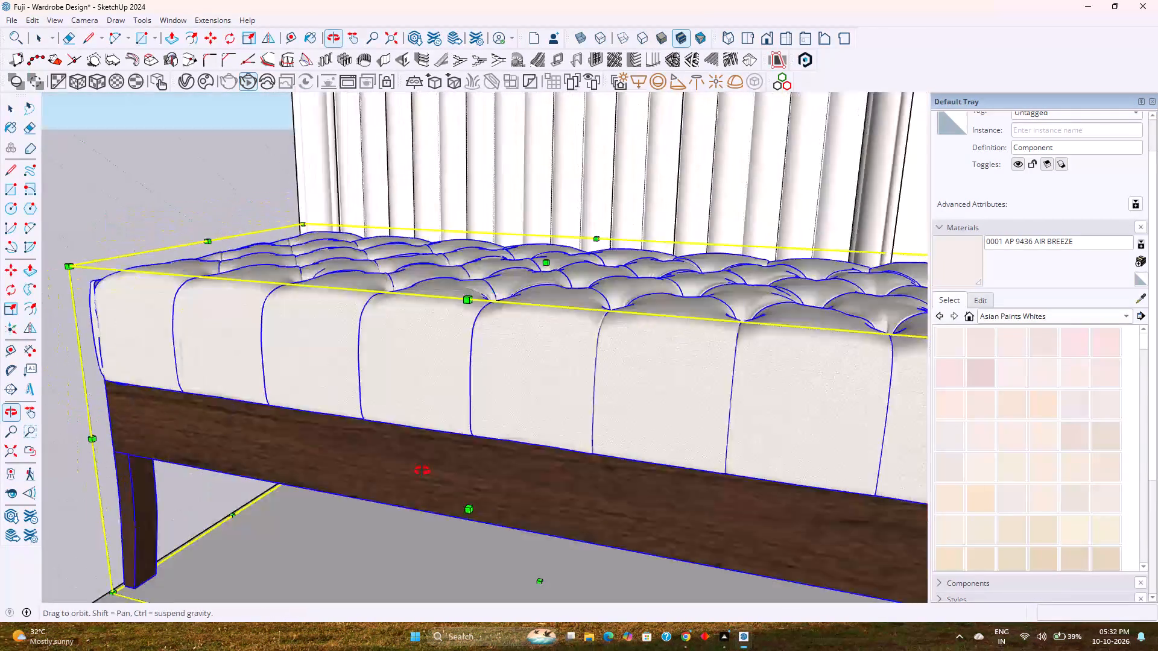
pyautogui.moveTo(422, 471); pyautogui.dragTo(426, 469, button='middle')
pyautogui.scroll(-5, 445, 379)
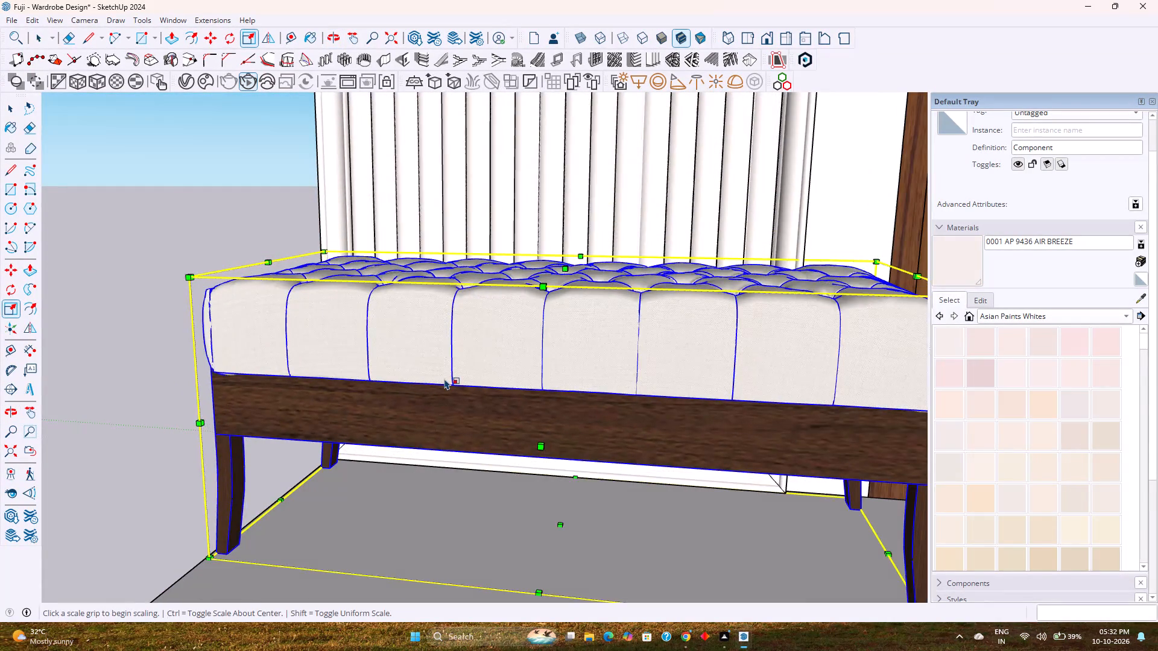
pyautogui.scroll(-1, 445, 379)
pyautogui.click(537, 289)
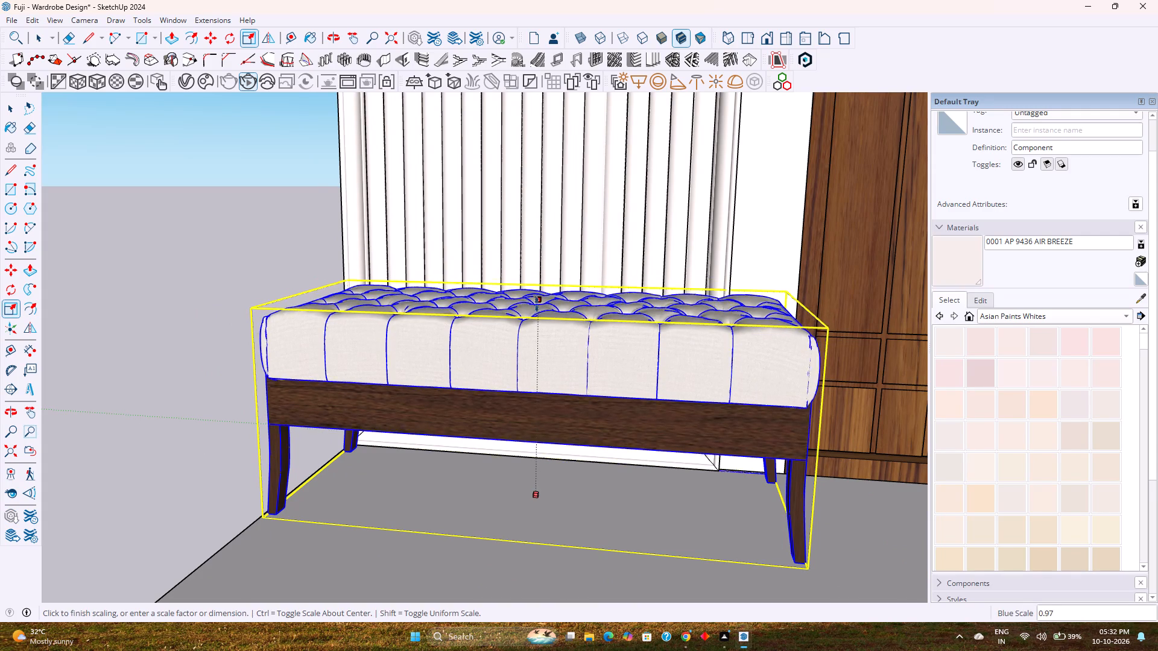
pyautogui.click(537, 327)
pyautogui.press('space')
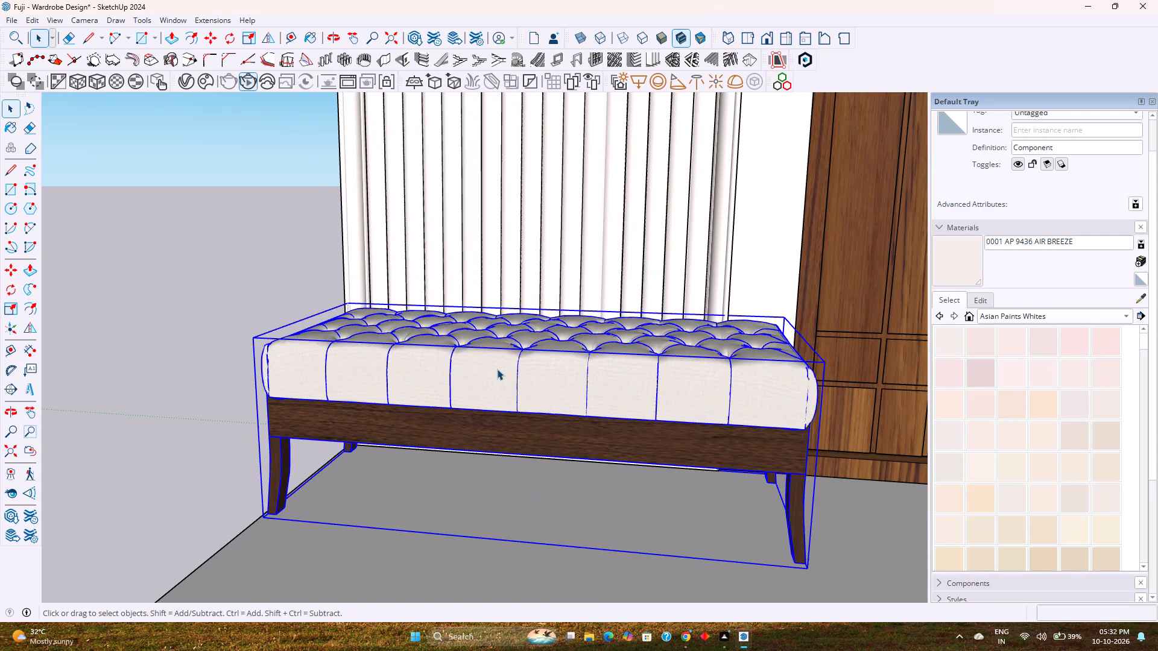
# Examine the resized bench from several sides to check its fit against the fluted wall and beside the door.
pyautogui.scroll(-2, 454, 400)
pyautogui.moveTo(454, 400); pyautogui.dragTo(637, 405, button='middle')
pyautogui.press('Escape')
pyautogui.scroll(-2, 613, 404)
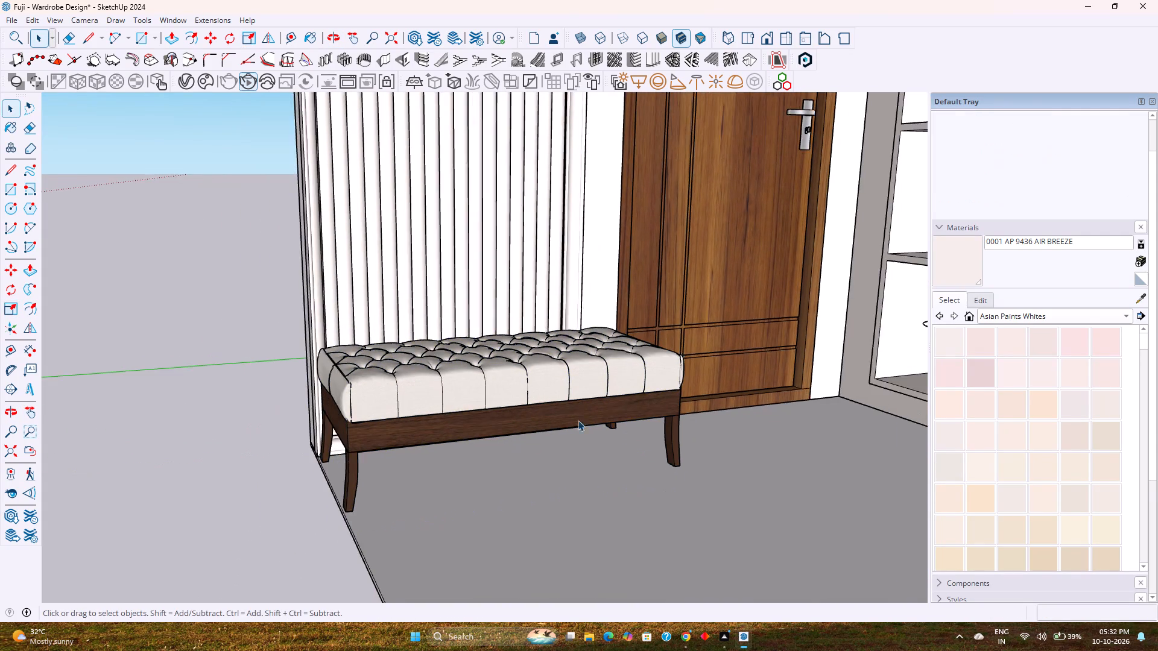
pyautogui.moveTo(528, 438); pyautogui.dragTo(669, 449, button='middle')
pyautogui.scroll(-1, 669, 450)
pyautogui.moveTo(669, 450); pyautogui.dragTo(331, 465, button='middle')
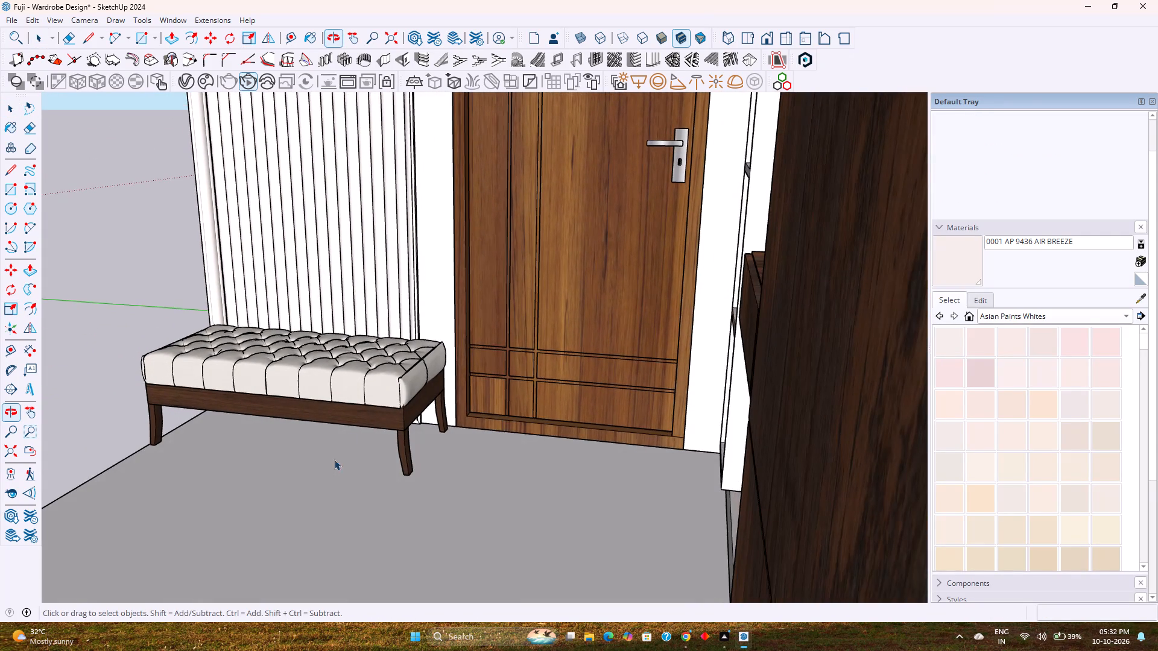
pyautogui.scroll(4, 388, 374)
pyautogui.moveTo(403, 380); pyautogui.dragTo(420, 402, button='middle')
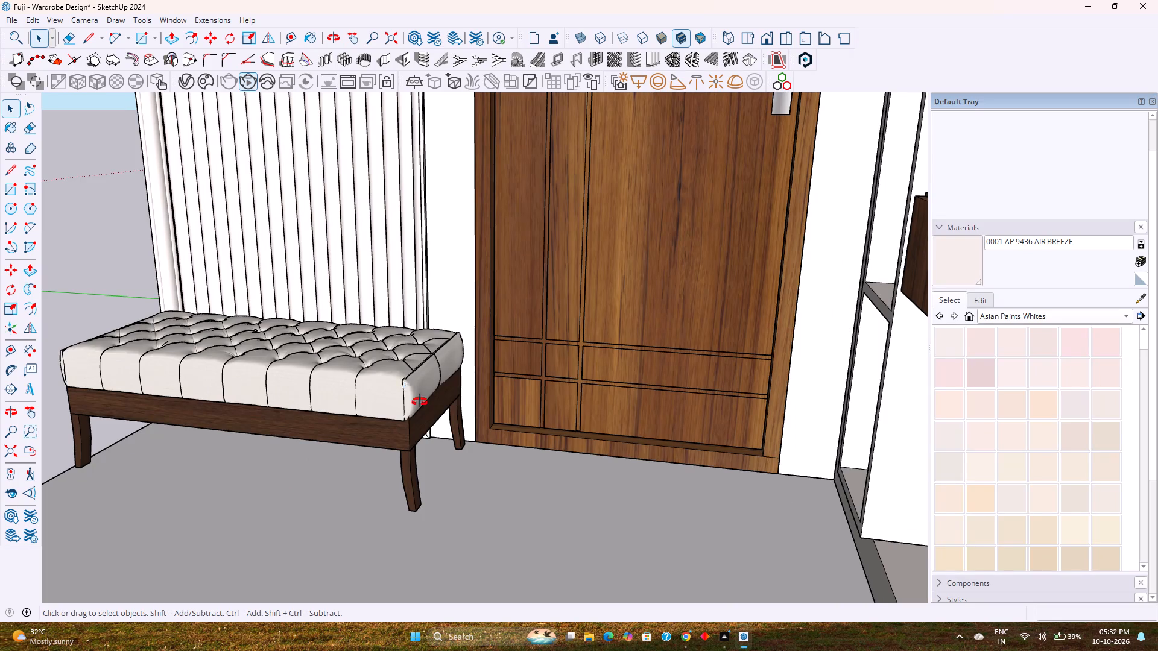
pyautogui.moveTo(420, 402); pyautogui.dragTo(677, 533, button='middle')
pyautogui.moveTo(489, 475); pyautogui.dragTo(930, 480, button='middle')
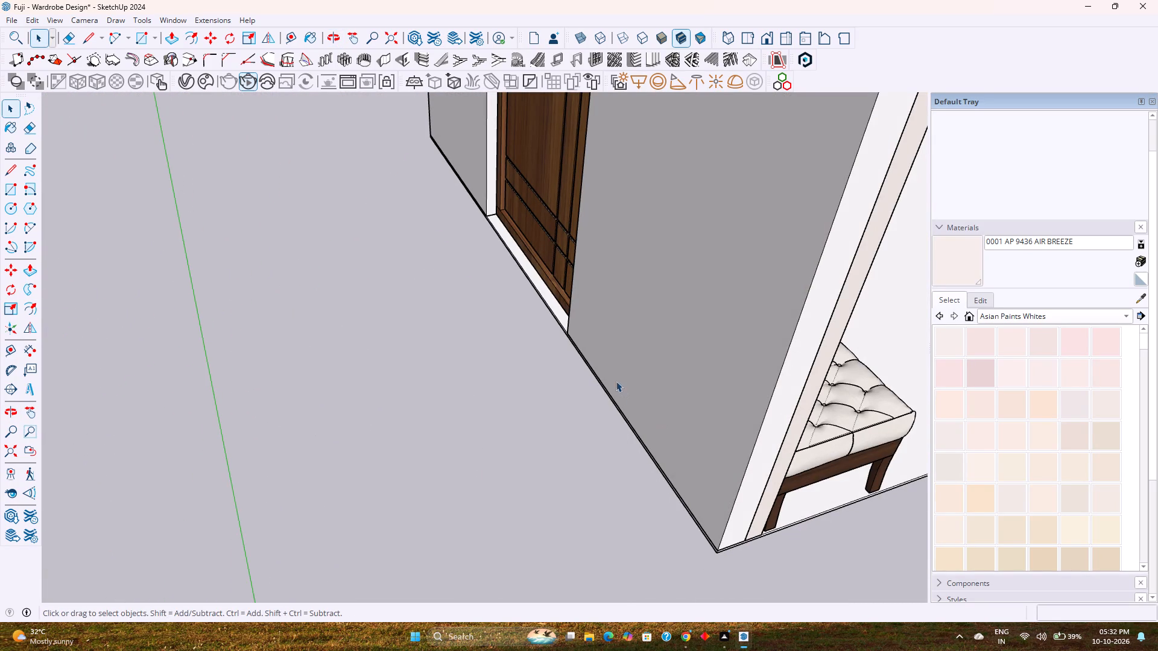
pyautogui.moveTo(697, 415); pyautogui.dragTo(394, 395, button='middle')
pyautogui.moveTo(650, 401); pyautogui.dragTo(502, 401, button='middle')
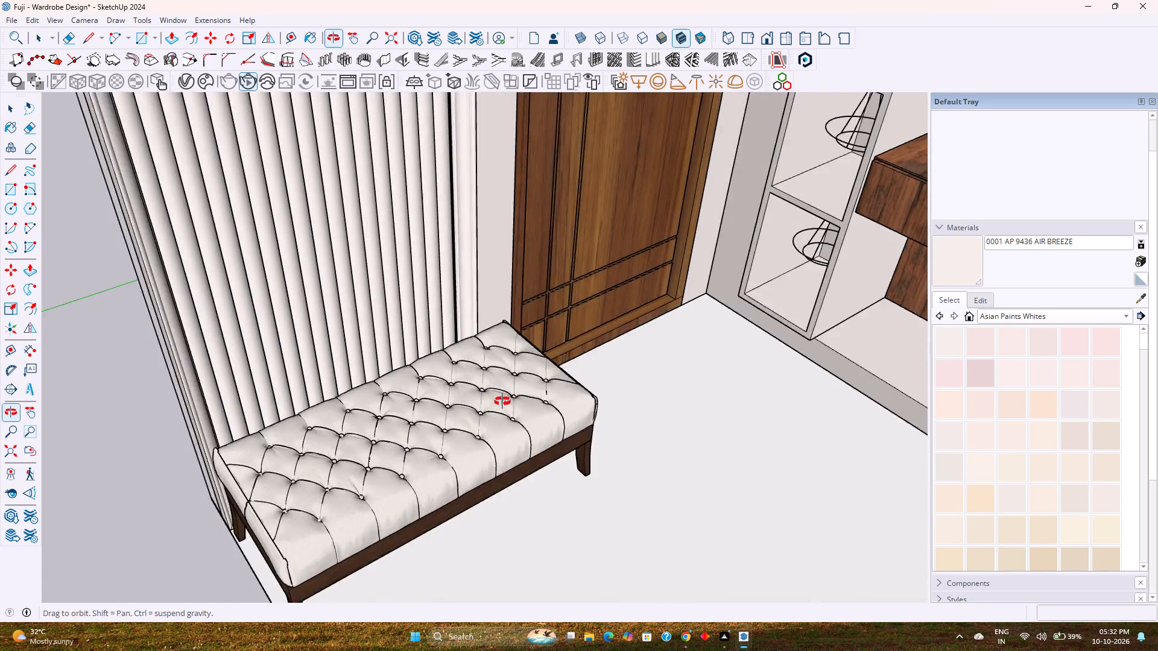
pyautogui.moveTo(502, 401); pyautogui.dragTo(362, 377, button='middle')
pyautogui.scroll(2, 396, 416)
pyautogui.moveTo(396, 416); pyautogui.dragTo(578, 341, button='middle')
pyautogui.scroll(-4, 584, 338)
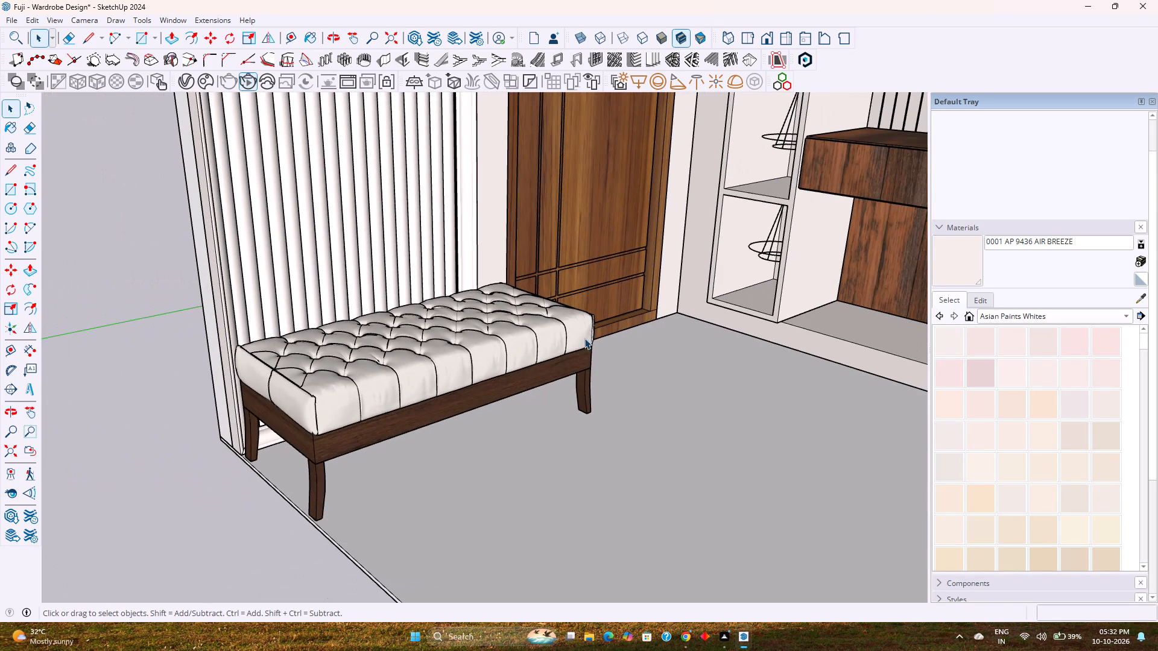
# Set the front view to frame the full wardrobe wall with the bench, and save the model.
pyautogui.click(770, 38)
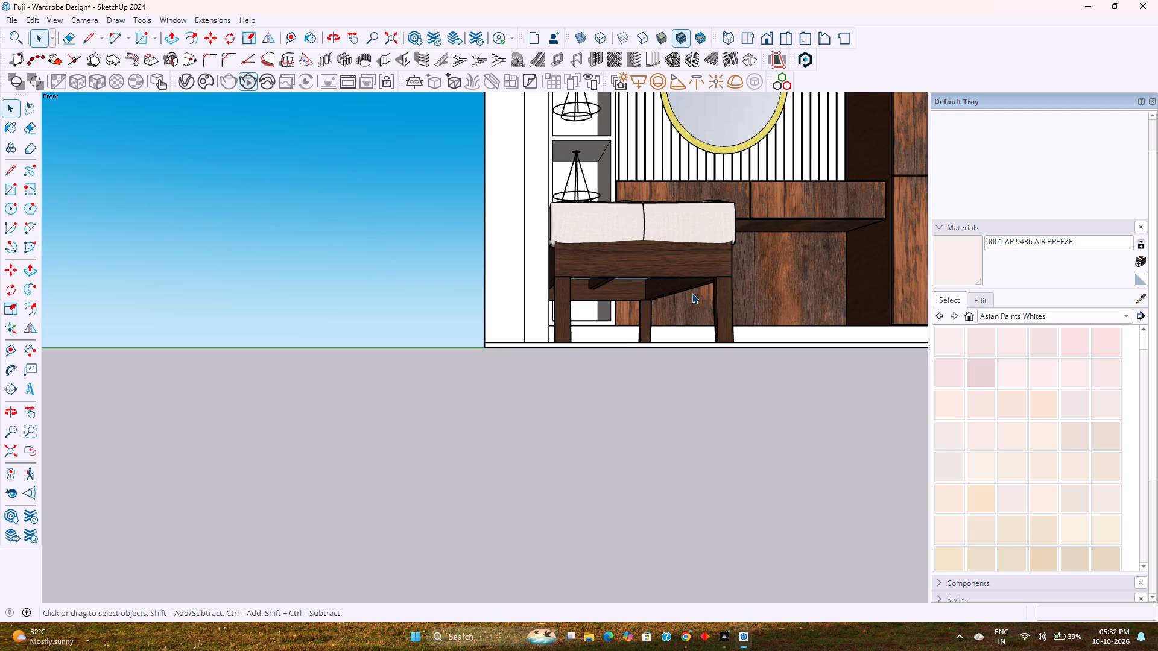
pyautogui.keyDown('shift'); pyautogui.moveTo(710, 282); pyautogui.dragTo(471, 436, button='middle'); pyautogui.keyUp('shift')
pyautogui.scroll(-3, 471, 426)
pyautogui.keyDown('shift'); pyautogui.moveTo(598, 408); pyautogui.dragTo(367, 489, button='middle'); pyautogui.keyUp('shift')
pyautogui.scroll(-1, 430, 453)
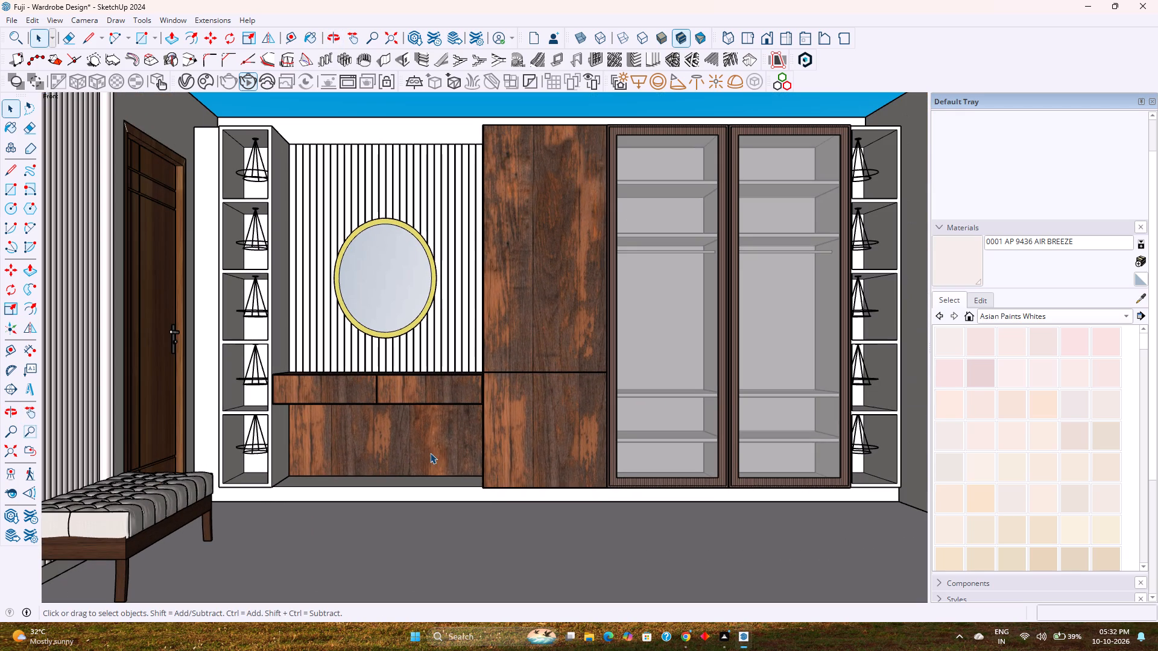
pyautogui.hotkey('ctrl', 's')
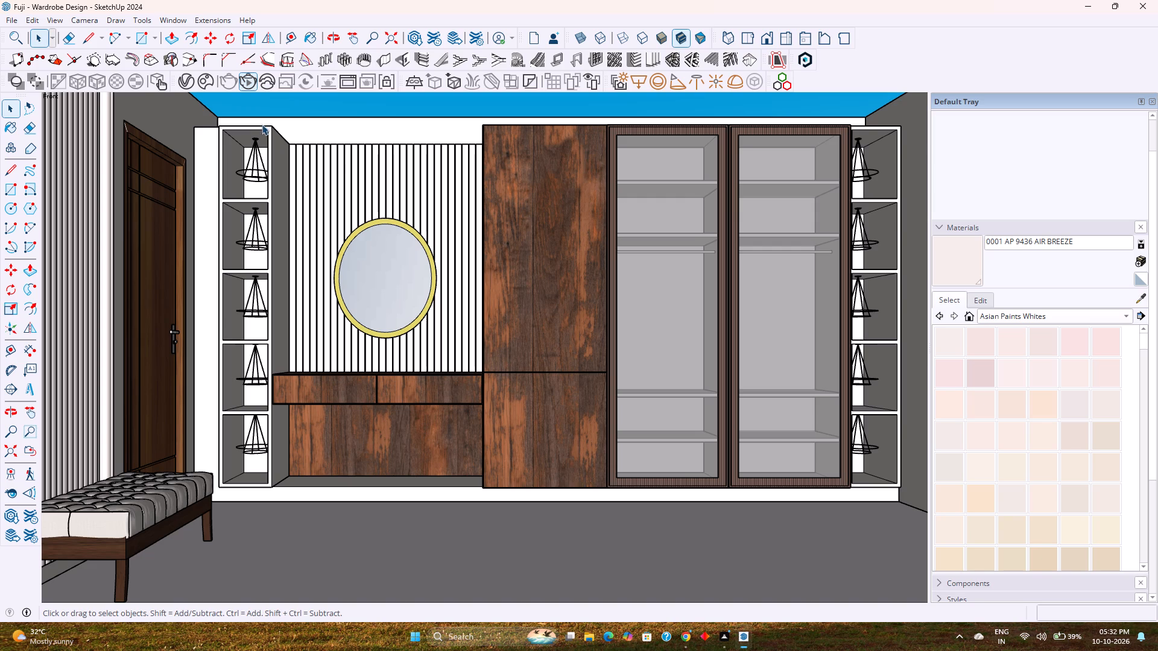
# Search 3D Warehouse for "vanity stool".
pyautogui.click(178, 20)
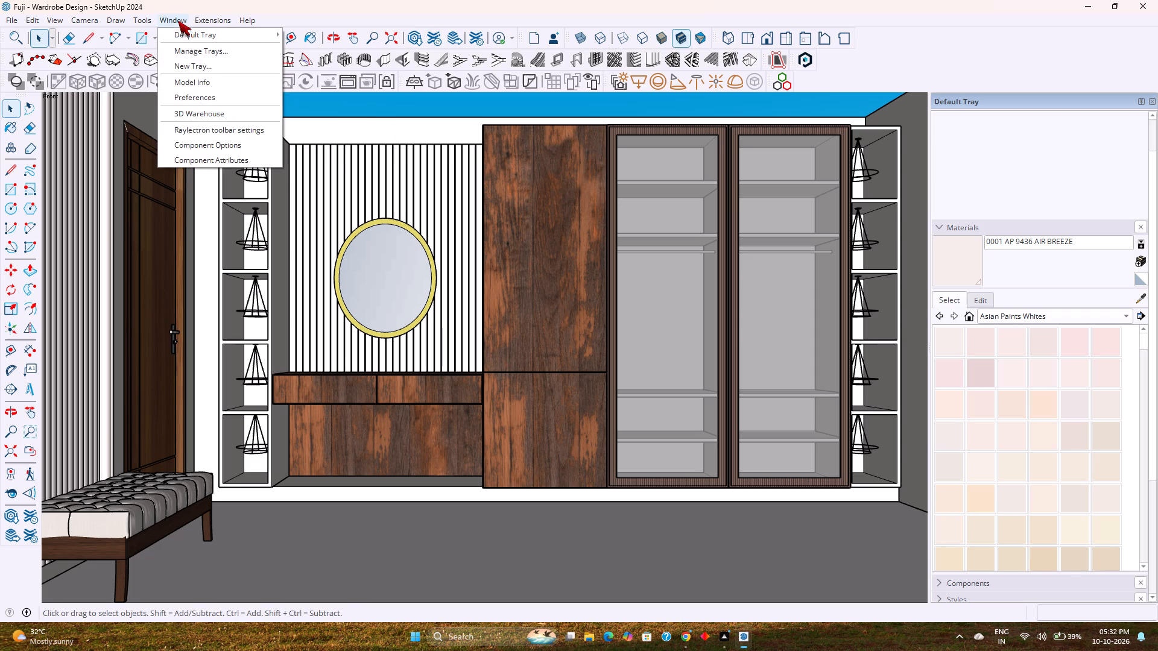
pyautogui.click(182, 112)
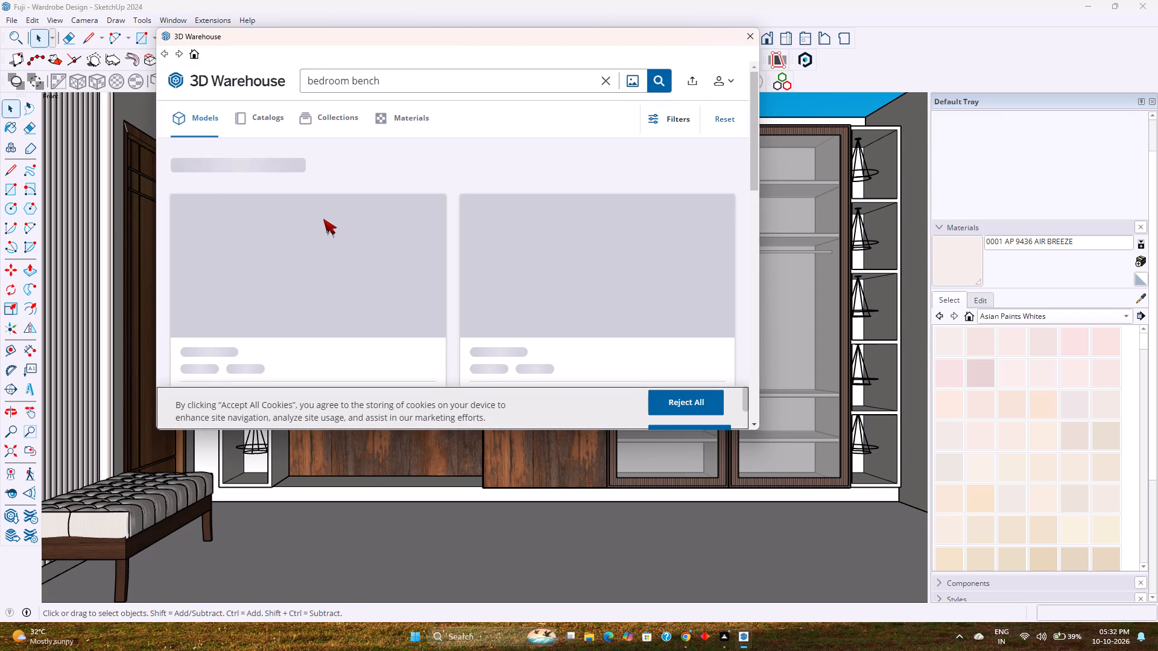
pyautogui.click(576, 85)
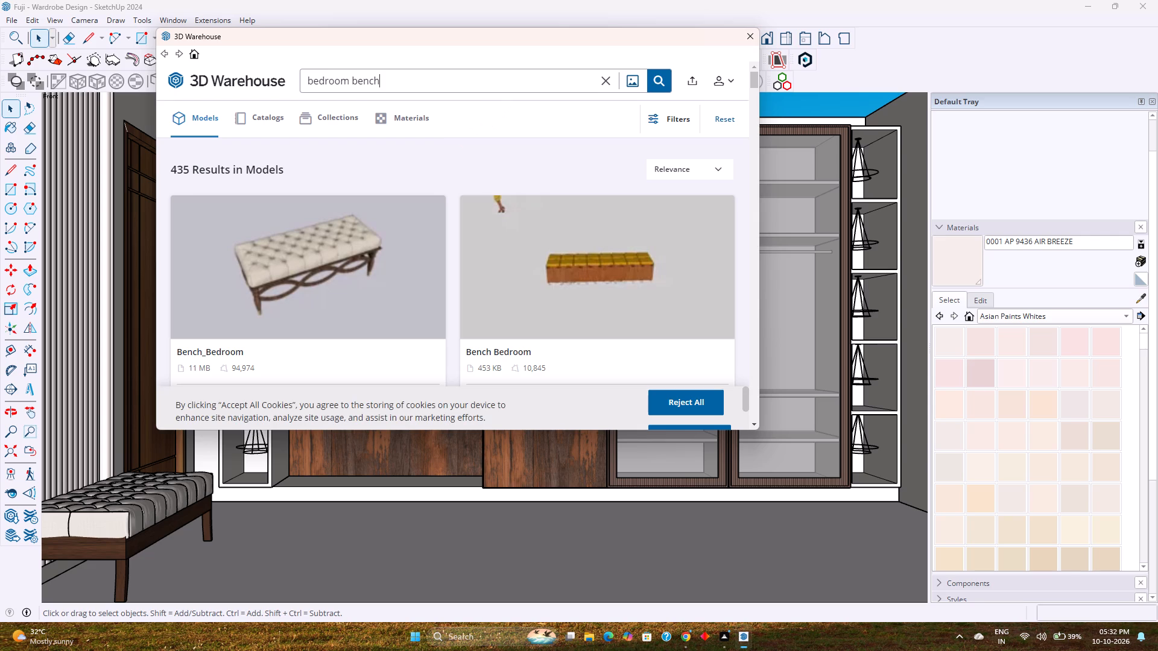
pyautogui.press('BackSpace')
pyautogui.press('BackSpace')
pyautogui.press('BackSpace')
pyautogui.press('BackSpace')
pyautogui.press('BackSpace')
pyautogui.press('BackSpace')
pyautogui.press('BackSpace')
pyautogui.press('BackSpace')
pyautogui.press('BackSpace')
pyautogui.press('BackSpace')
pyautogui.press('BackSpace')
pyautogui.press('BackSpace')
pyautogui.press('BackSpace')
pyautogui.press('BackSpace')
pyautogui.press('BackSpace')
pyautogui.write('vanity')
pyautogui.press('space')
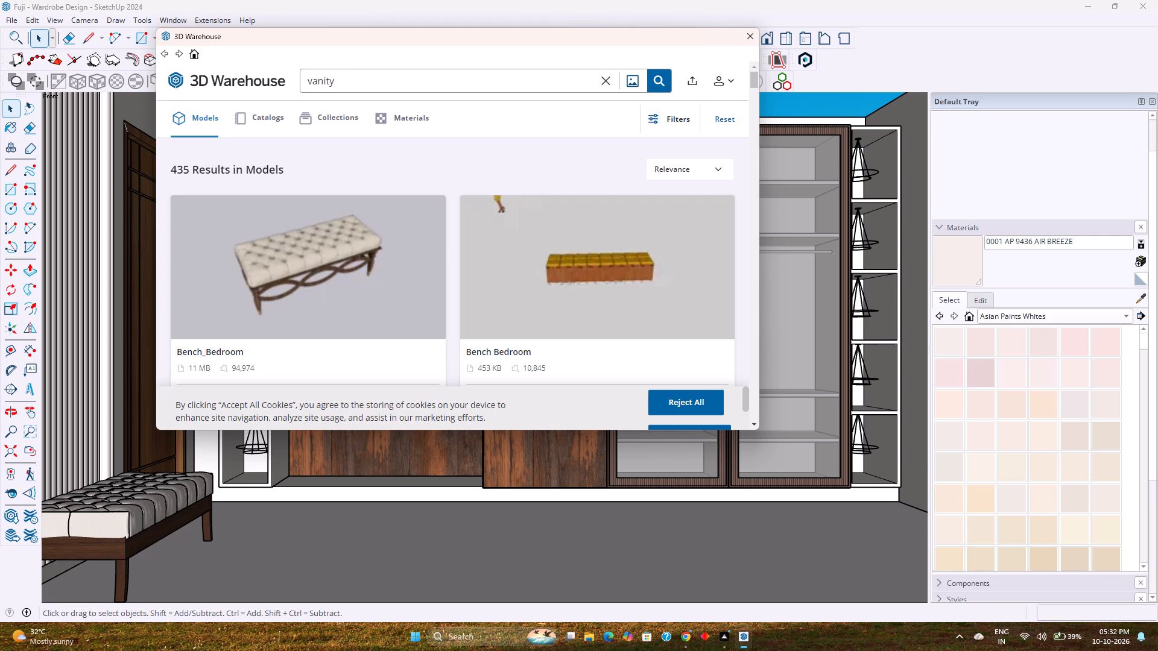
pyautogui.write('stol')
pyautogui.press('BackSpace')
pyautogui.write('ol')
pyautogui.press('Return')
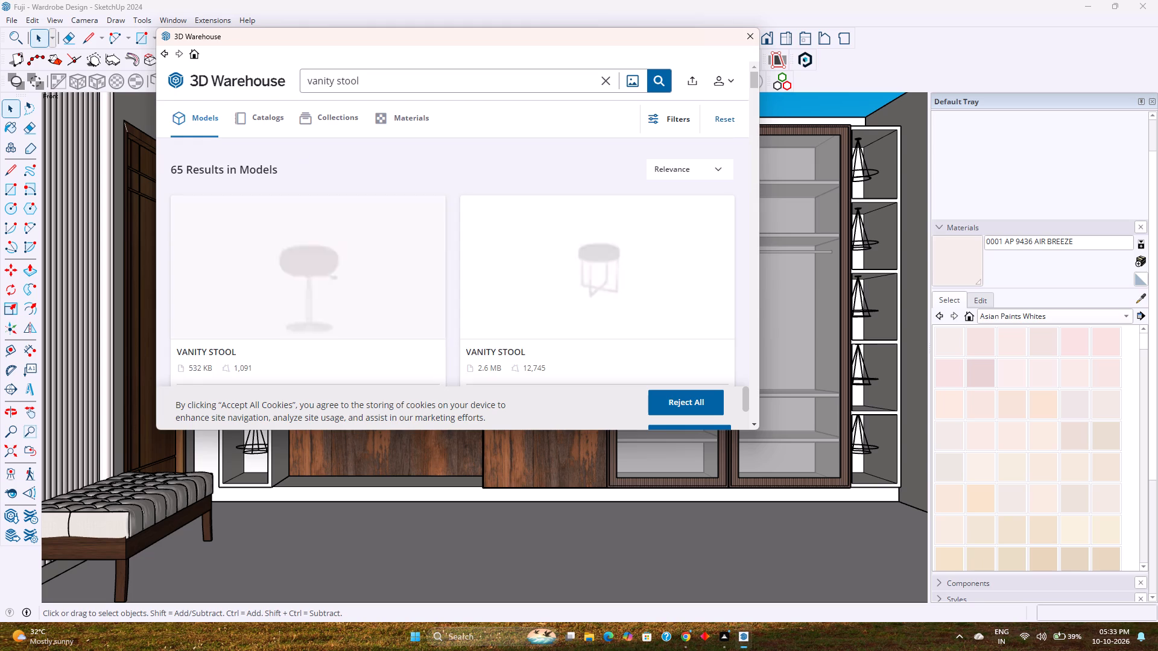
# Browse the vanity stool models for an upholstered stool that suits the dressing area.
pyautogui.scroll(-2, 404, 256)
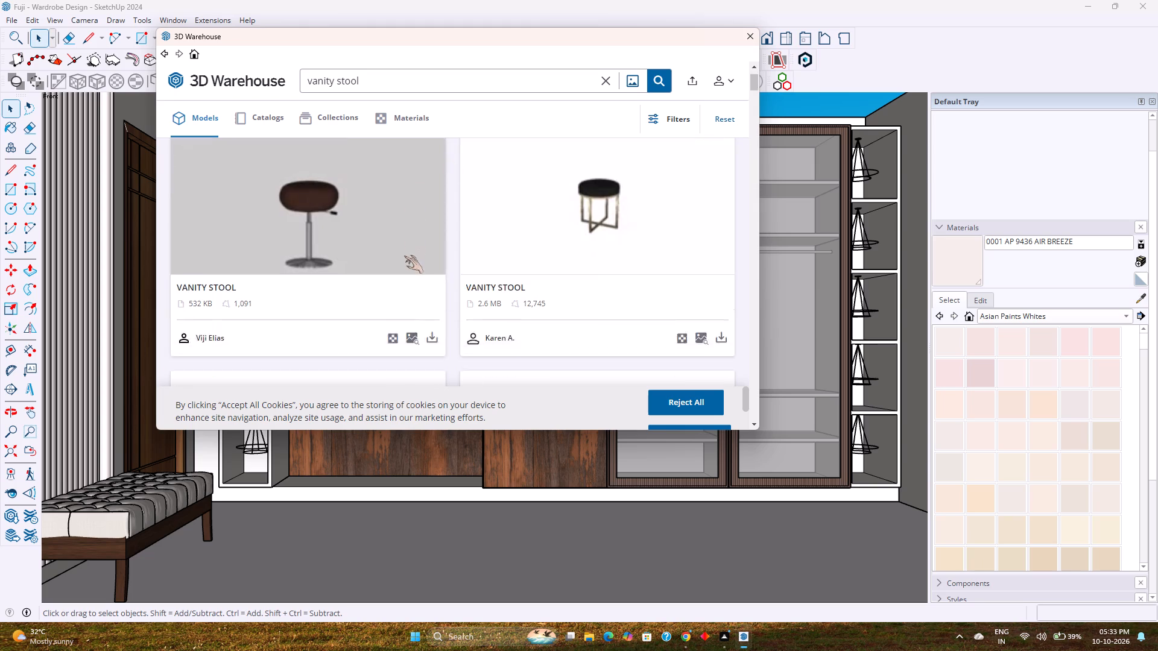
pyautogui.scroll(-7, 404, 256)
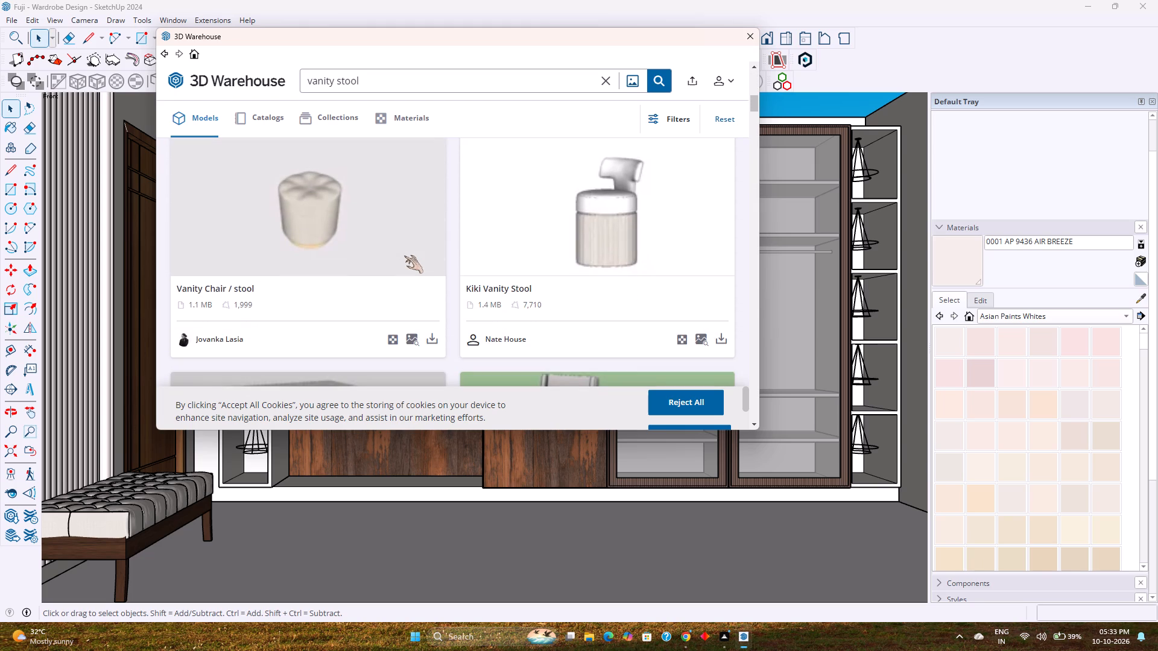
pyautogui.scroll(-2, 404, 256)
pyautogui.scroll(2, 404, 256)
pyautogui.scroll(-7, 404, 256)
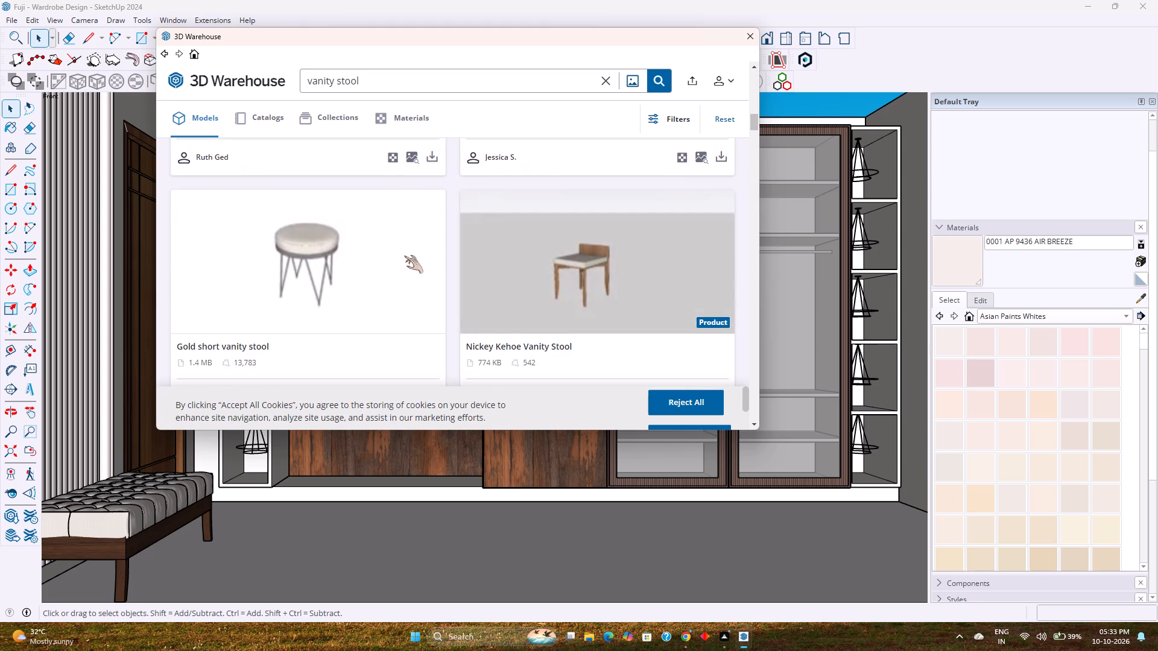
pyautogui.scroll(-11, 404, 256)
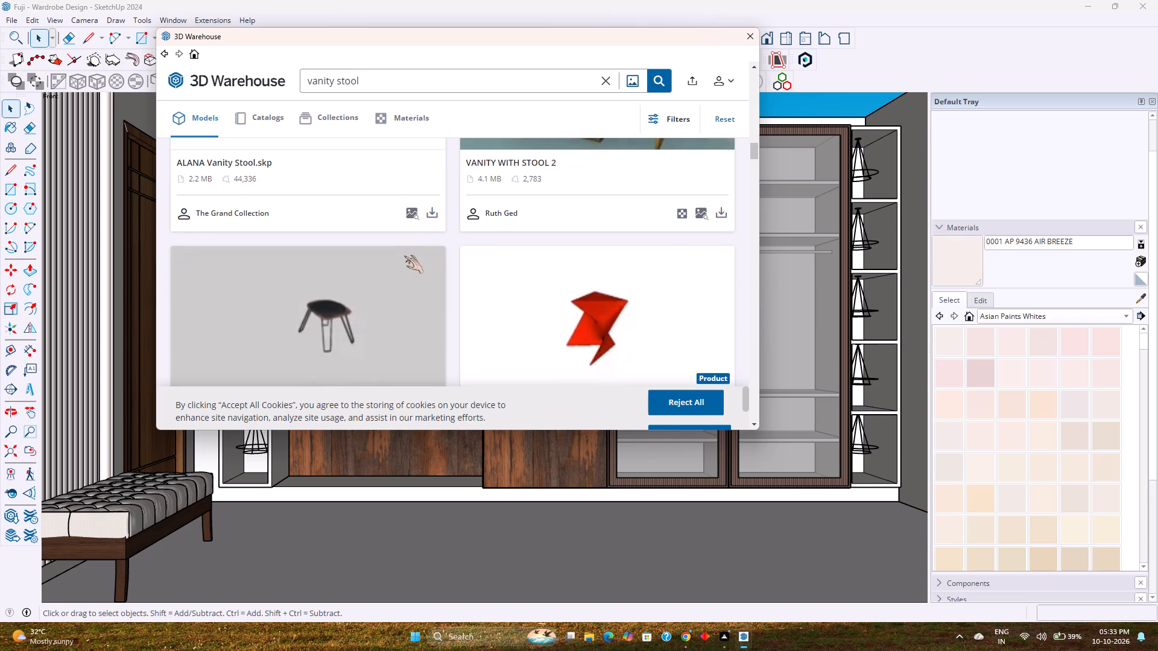
pyautogui.scroll(-13, 404, 256)
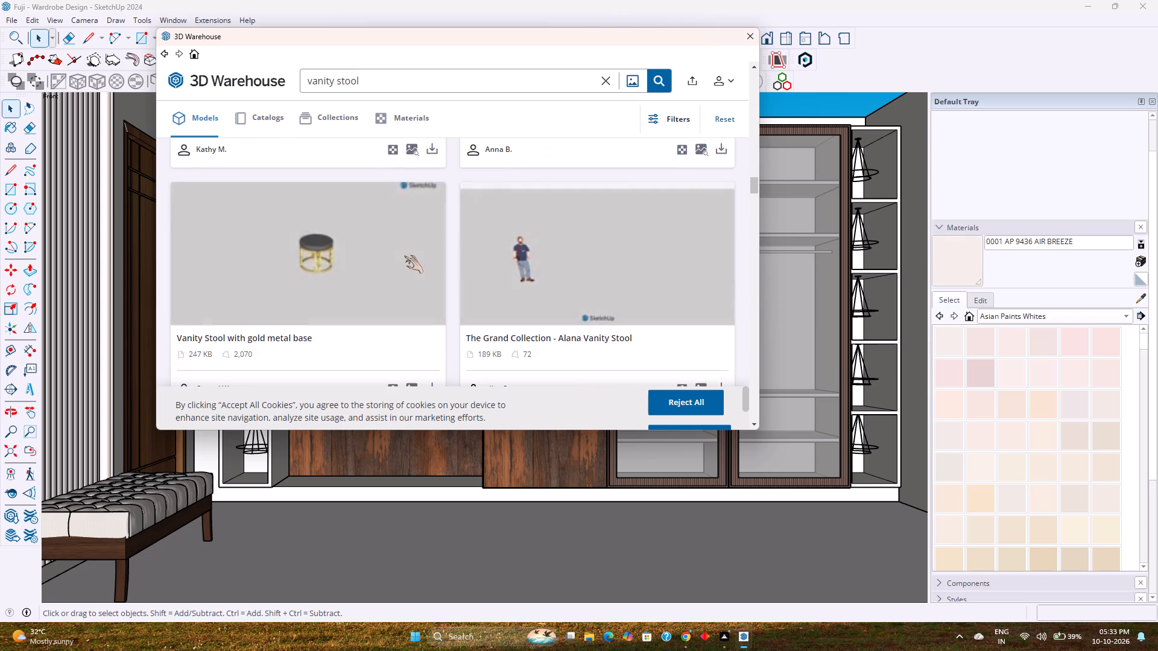
pyautogui.scroll(-6, 404, 256)
pyautogui.scroll(2, 404, 256)
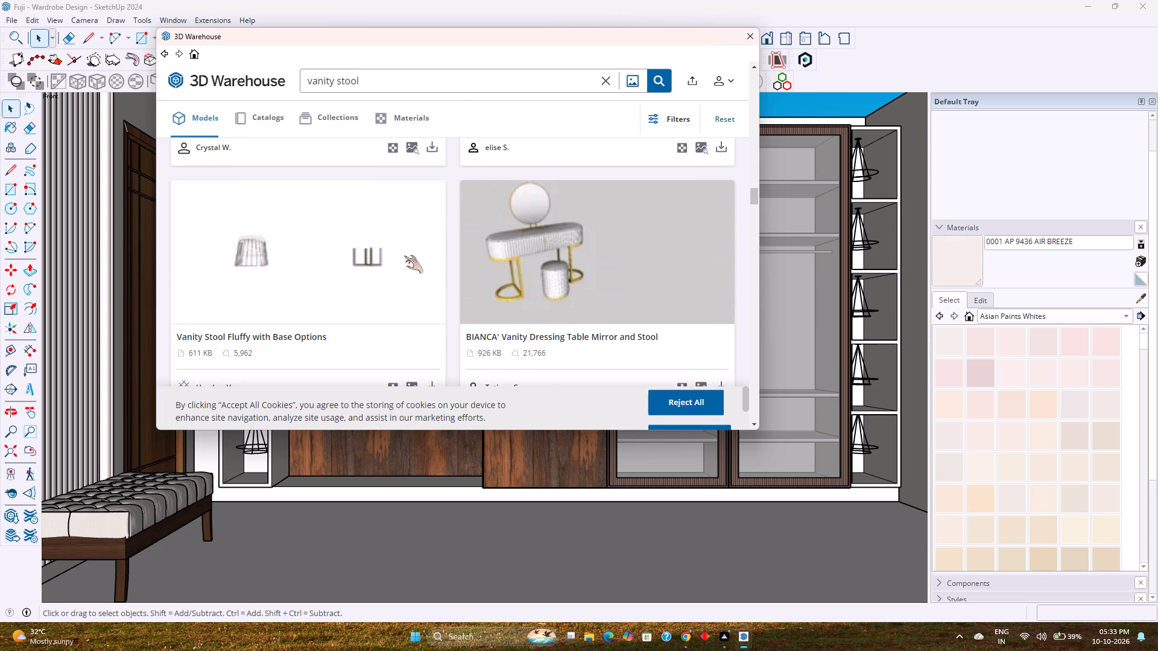
pyautogui.scroll(-10, 404, 256)
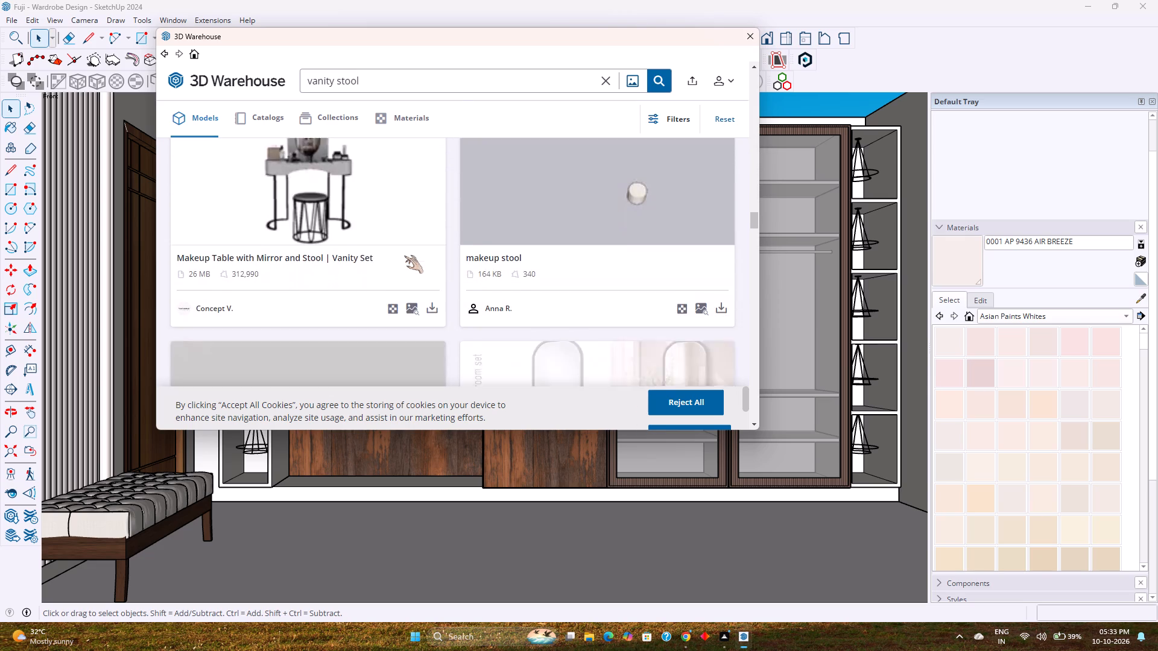
pyautogui.scroll(-1, 404, 256)
pyautogui.scroll(2, 404, 256)
pyautogui.scroll(-9, 404, 256)
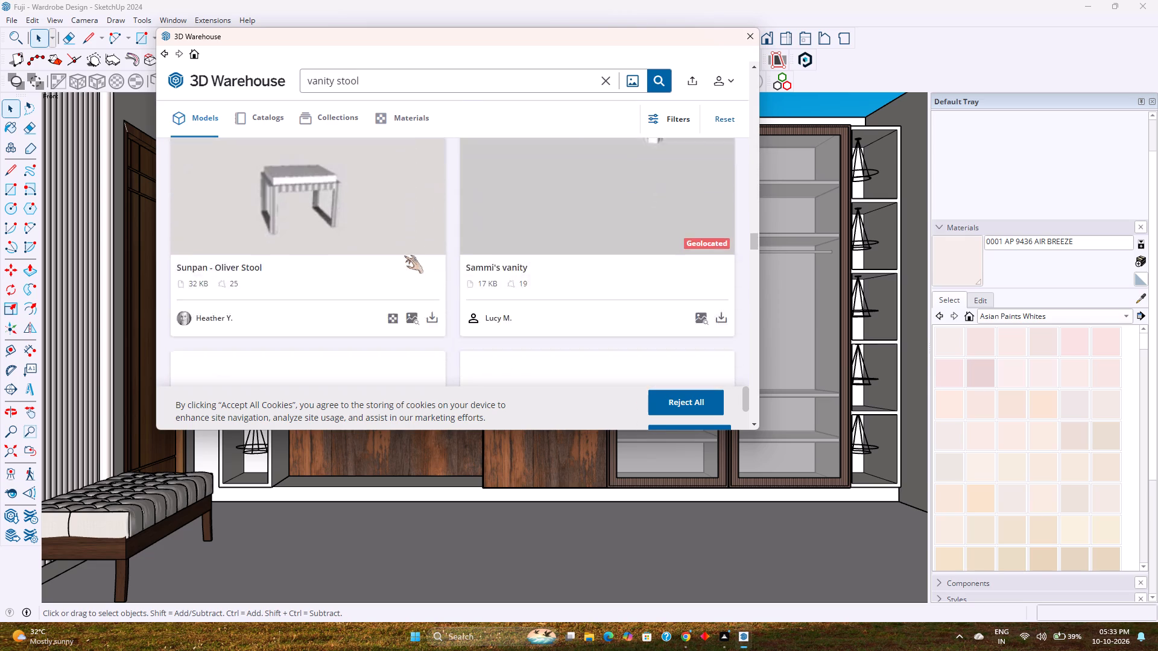
pyautogui.scroll(-6, 404, 256)
pyautogui.scroll(6, 402, 254)
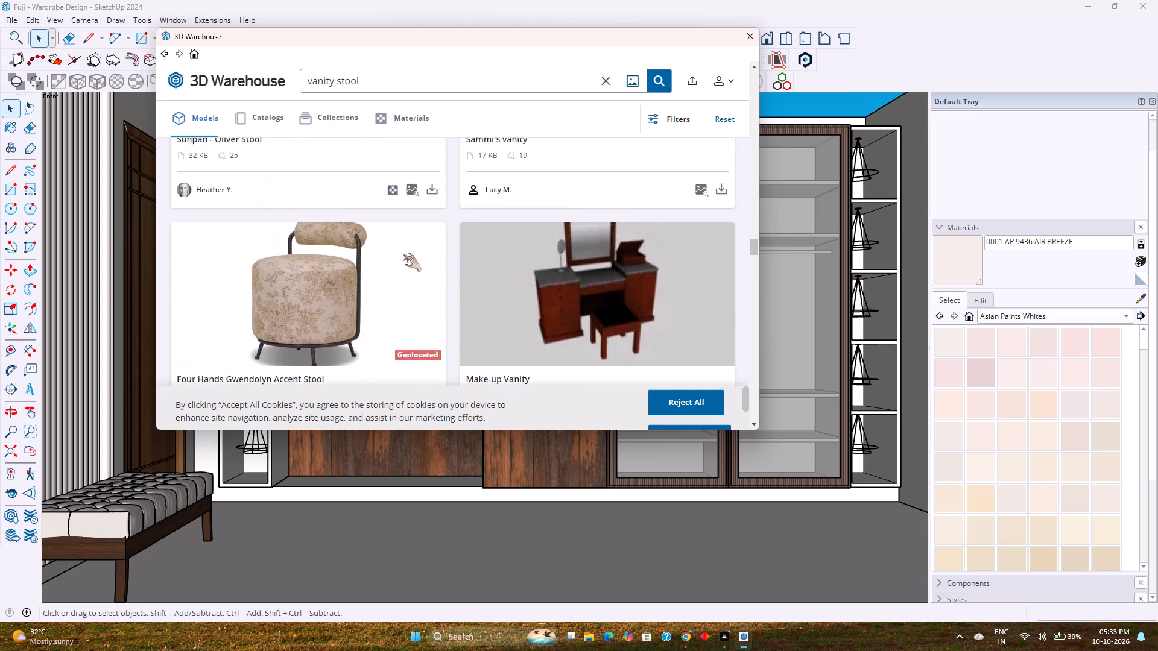
pyautogui.scroll(-3, 402, 254)
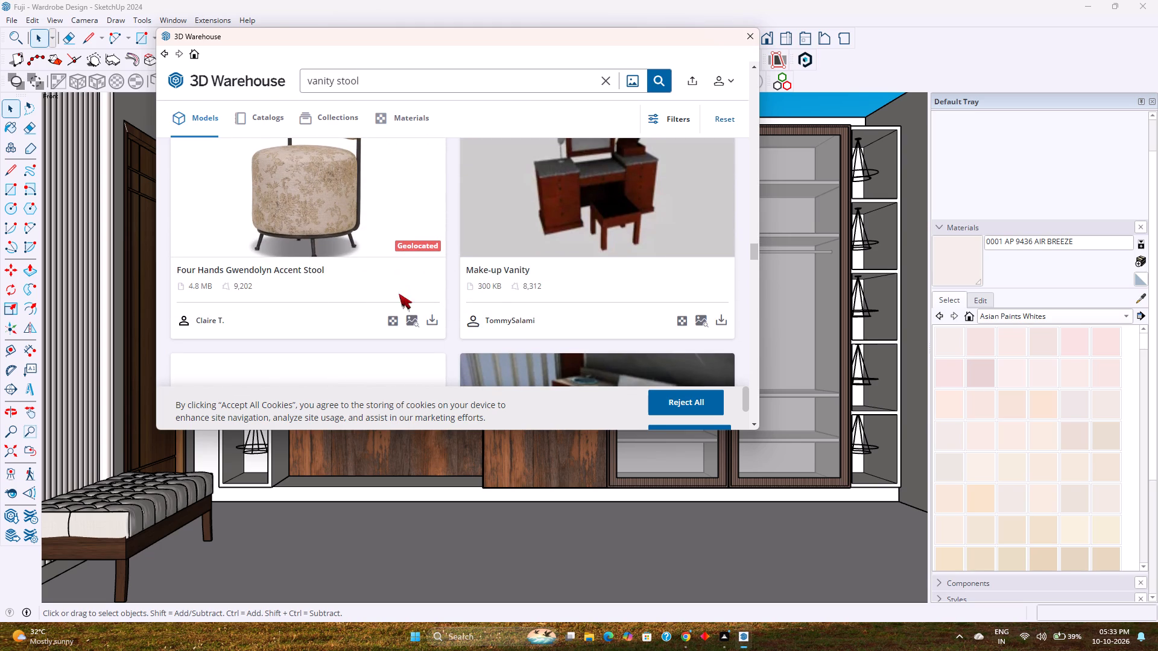
# Load the Four Hands Gwendolyn Accent Stool from 3D Warehouse directly into the model.
pyautogui.click(434, 318)
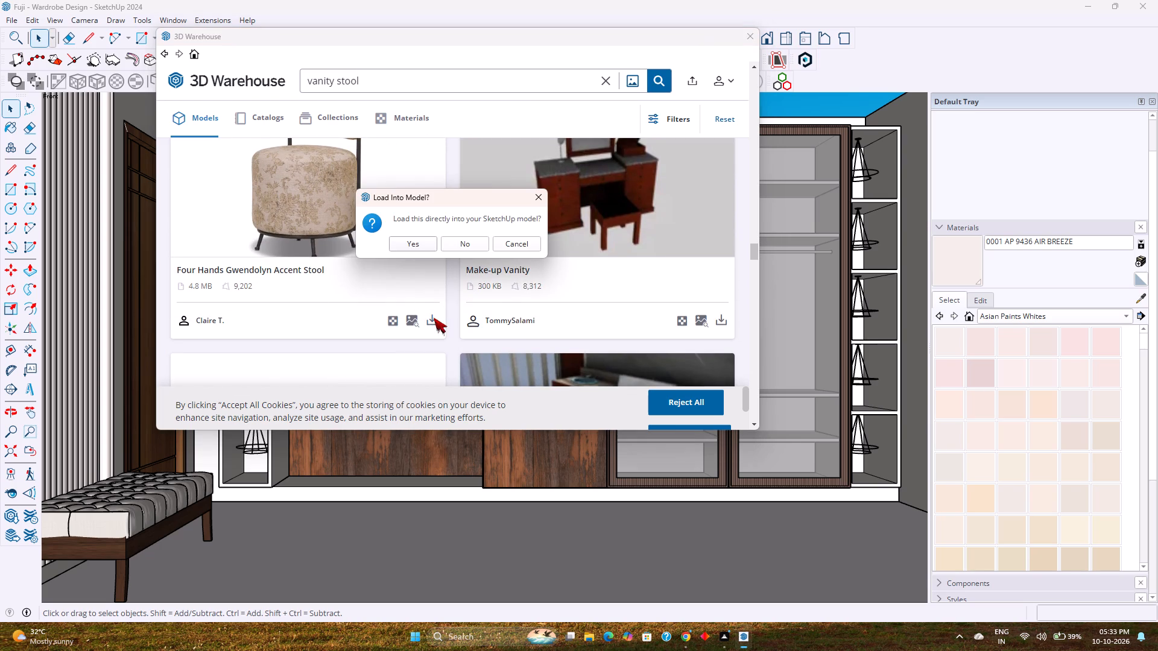
pyautogui.click(537, 203)
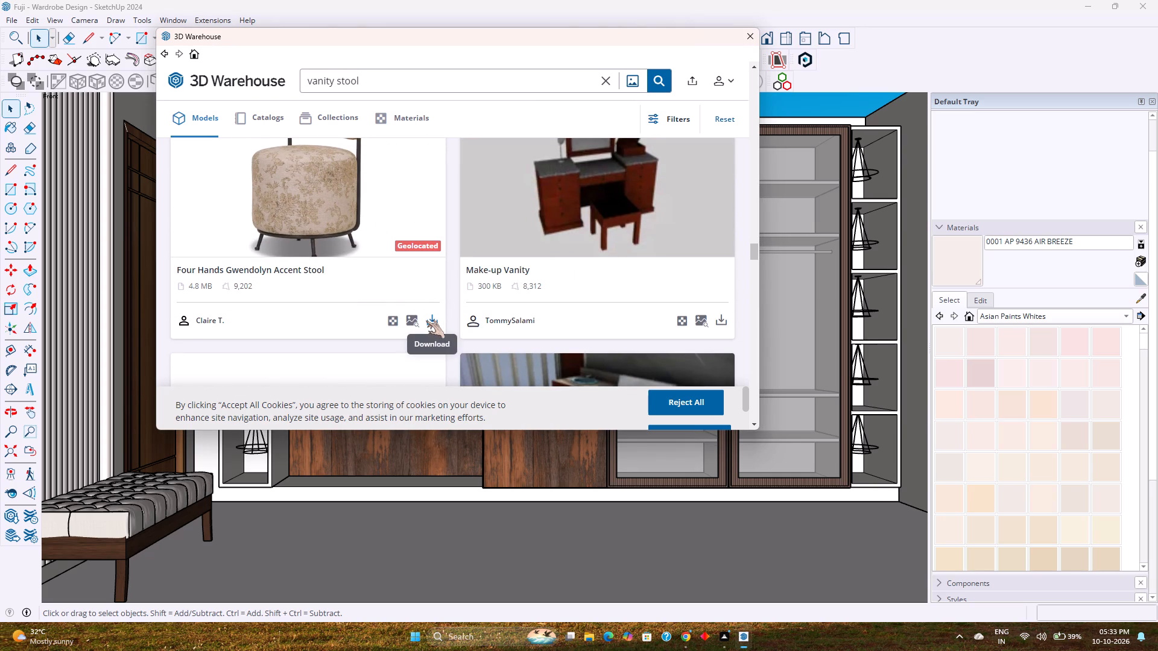
pyautogui.click(426, 321)
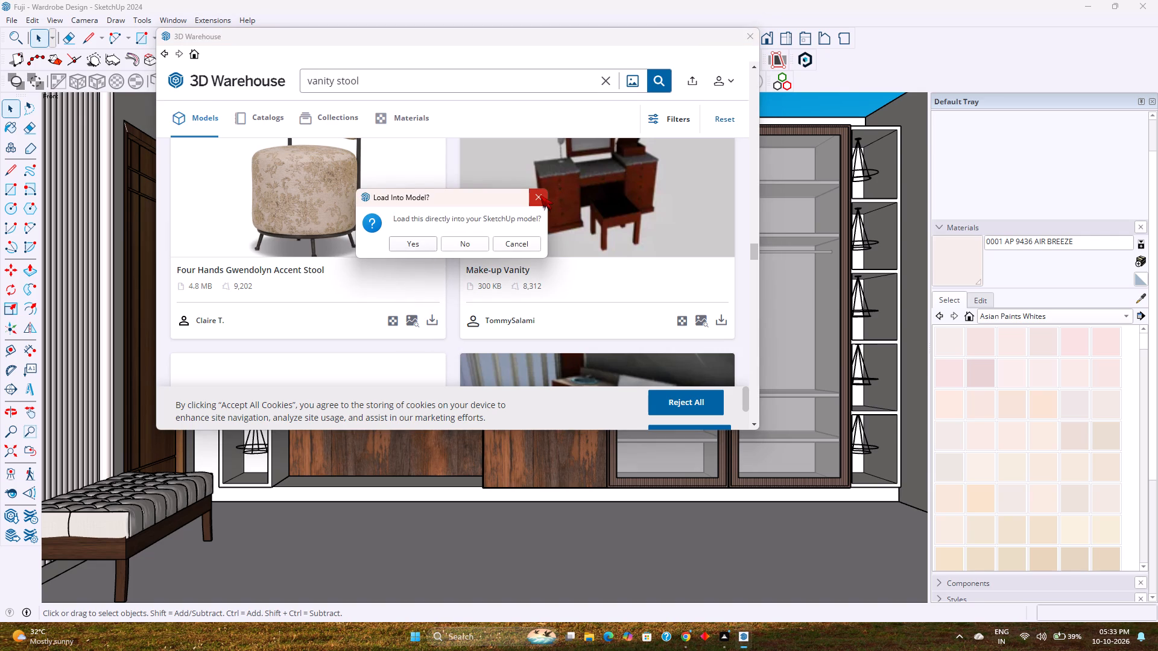
pyautogui.click(423, 248)
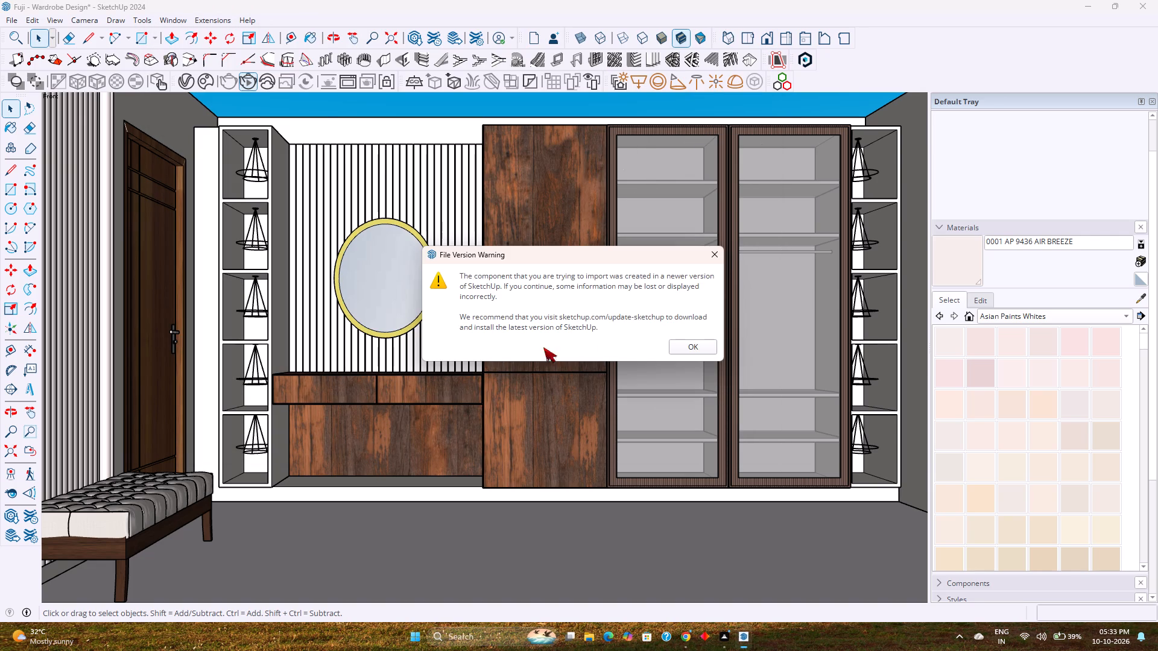
pyautogui.click(692, 346)
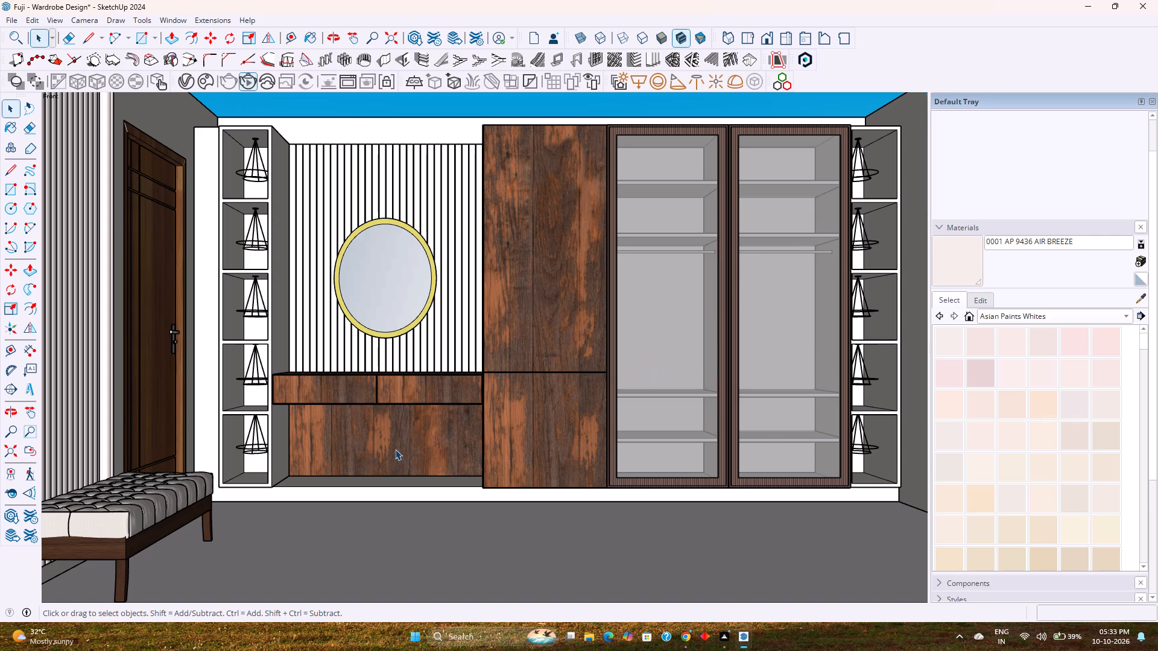
# Move the accent stool about 32' 10" from the origin into the room, in front of the vanity drawers.
pyautogui.scroll(-2, 352, 413)
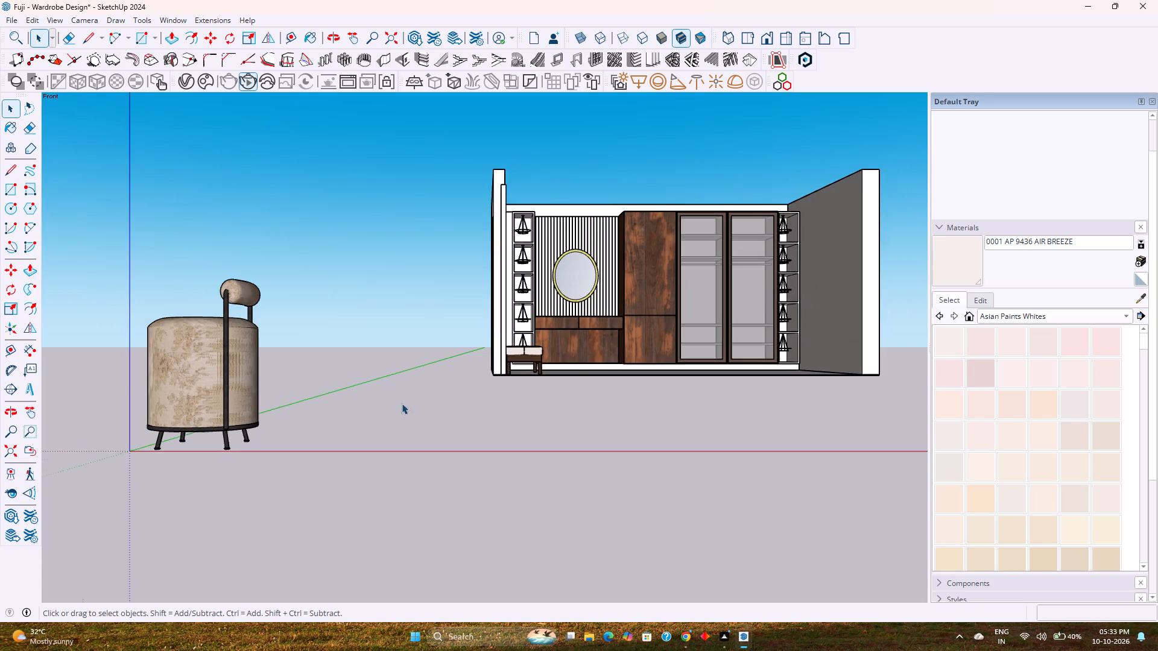
pyautogui.moveTo(435, 398); pyautogui.dragTo(367, 444, button='middle')
pyautogui.scroll(-5, 373, 442)
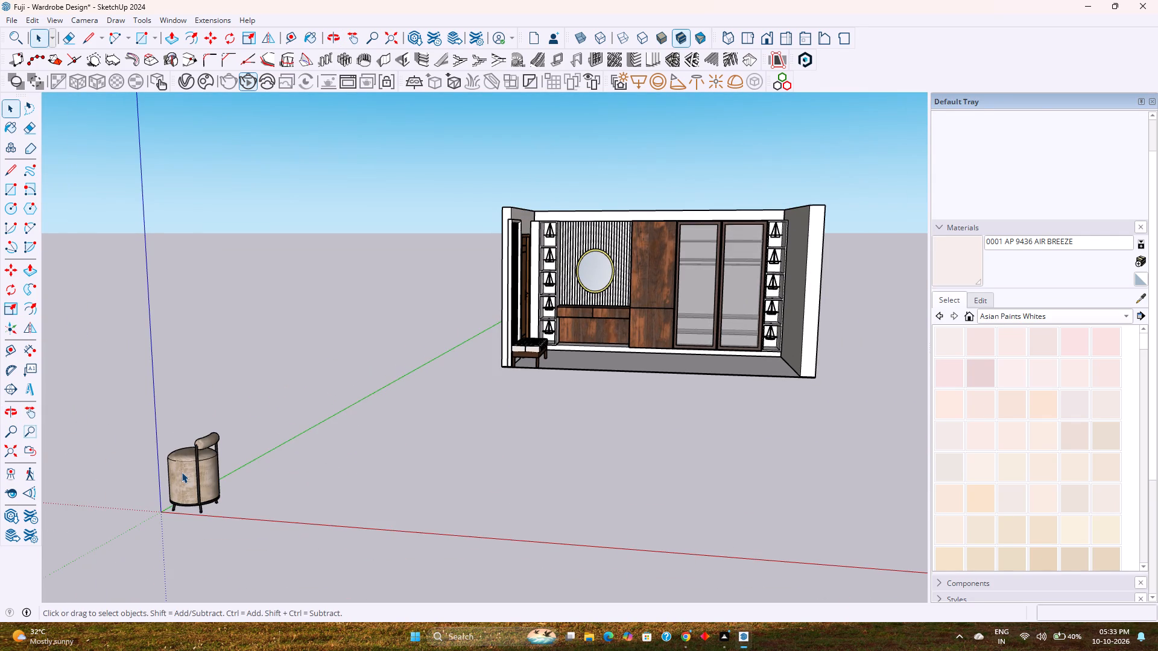
pyautogui.click(182, 472)
pyautogui.press('m')
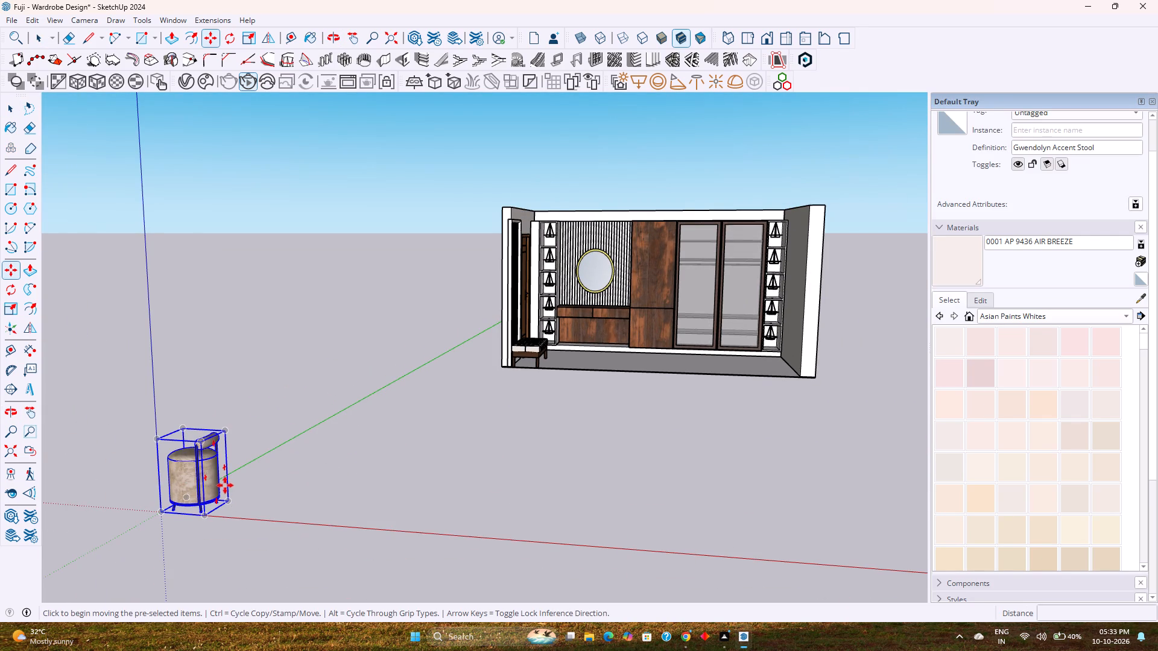
pyautogui.press('Return')
pyautogui.click(227, 501)
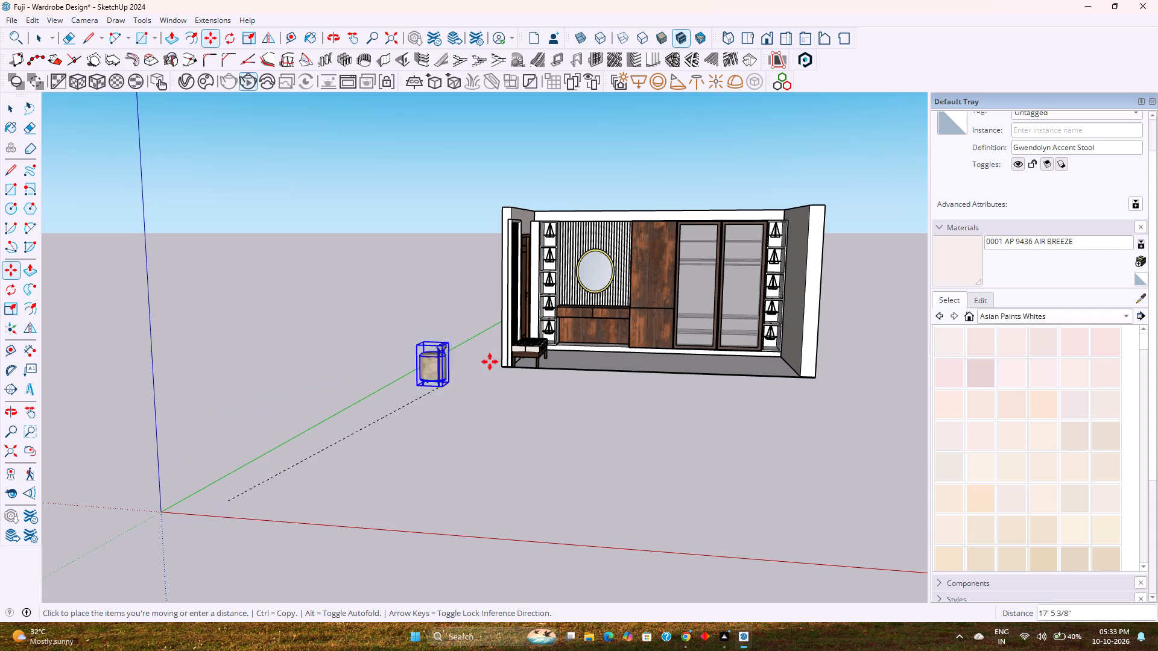
pyautogui.scroll(12, 574, 341)
pyautogui.moveTo(605, 349); pyautogui.dragTo(508, 448, button='middle')
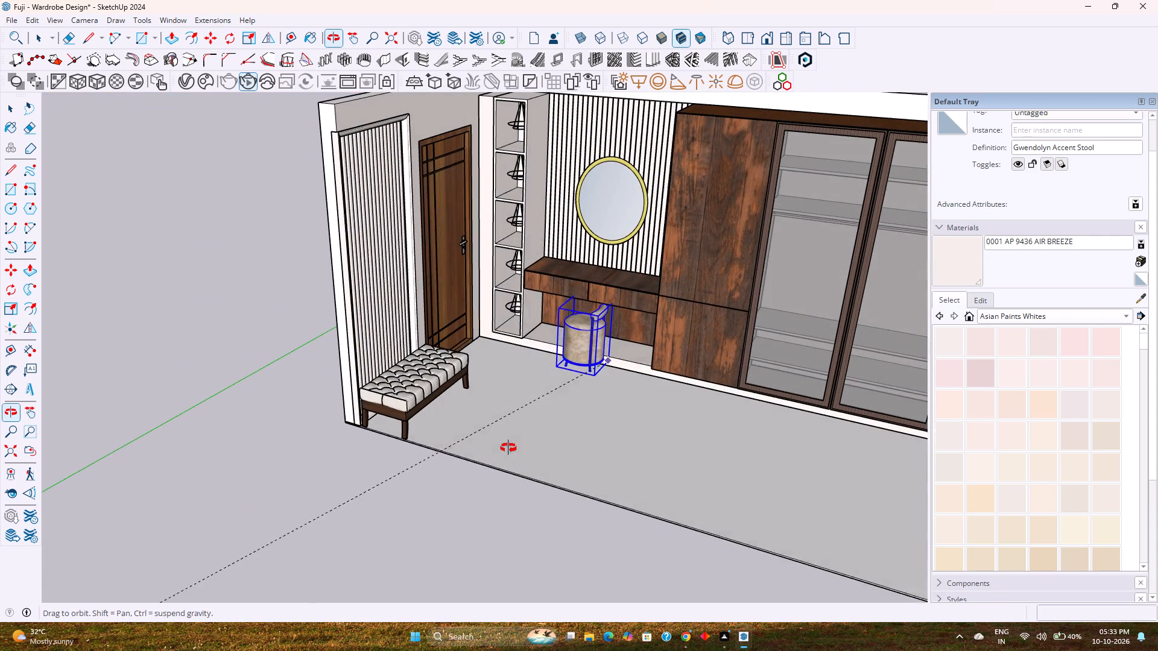
pyautogui.moveTo(508, 448); pyautogui.dragTo(504, 454, button='middle')
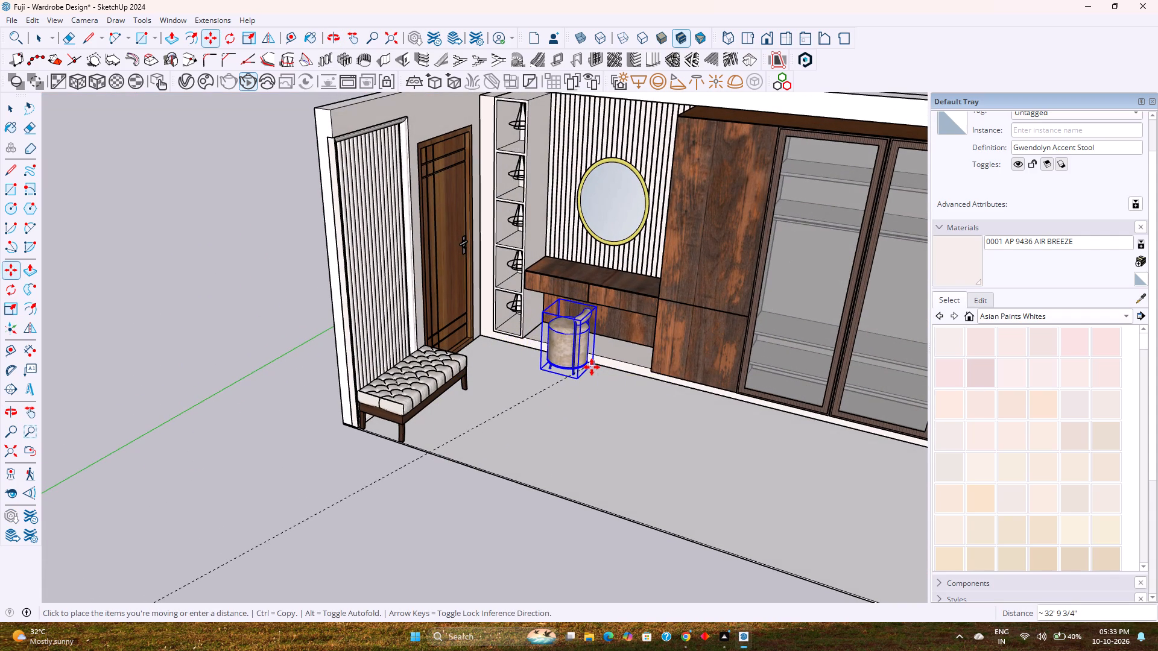
pyautogui.click(592, 367)
# Rotate the accent stool 90 degrees about its base corner on the floor so its backrest faces away from the vanity.
pyautogui.scroll(3, 586, 376)
pyautogui.moveTo(586, 376); pyautogui.dragTo(604, 494, button='middle')
pyautogui.scroll(2, 604, 342)
pyautogui.keyDown('shift'); pyautogui.moveTo(604, 342); pyautogui.dragTo(562, 406, button='middle'); pyautogui.keyUp('shift')
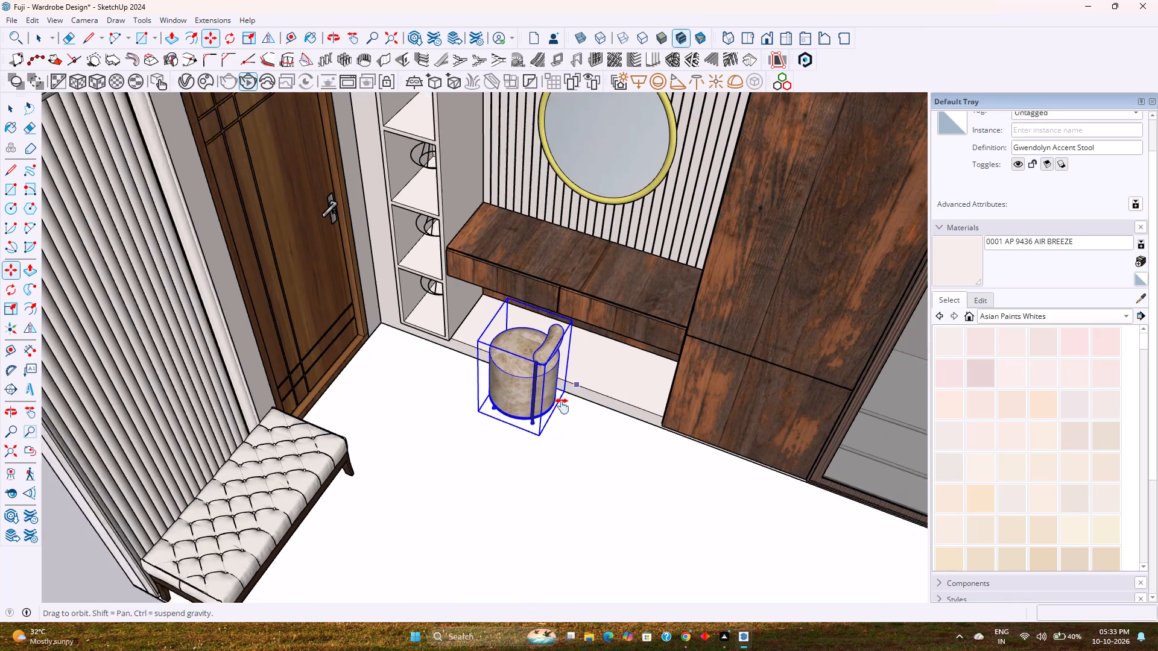
pyautogui.keyDown('shift'); pyautogui.moveTo(562, 406); pyautogui.dragTo(536, 448, button='middle'); pyautogui.keyUp('shift')
pyautogui.moveTo(507, 458); pyautogui.dragTo(575, 382, button='middle')
pyautogui.keyDown('shift'); pyautogui.moveTo(579, 385); pyautogui.dragTo(457, 376, button='middle'); pyautogui.keyUp('shift')
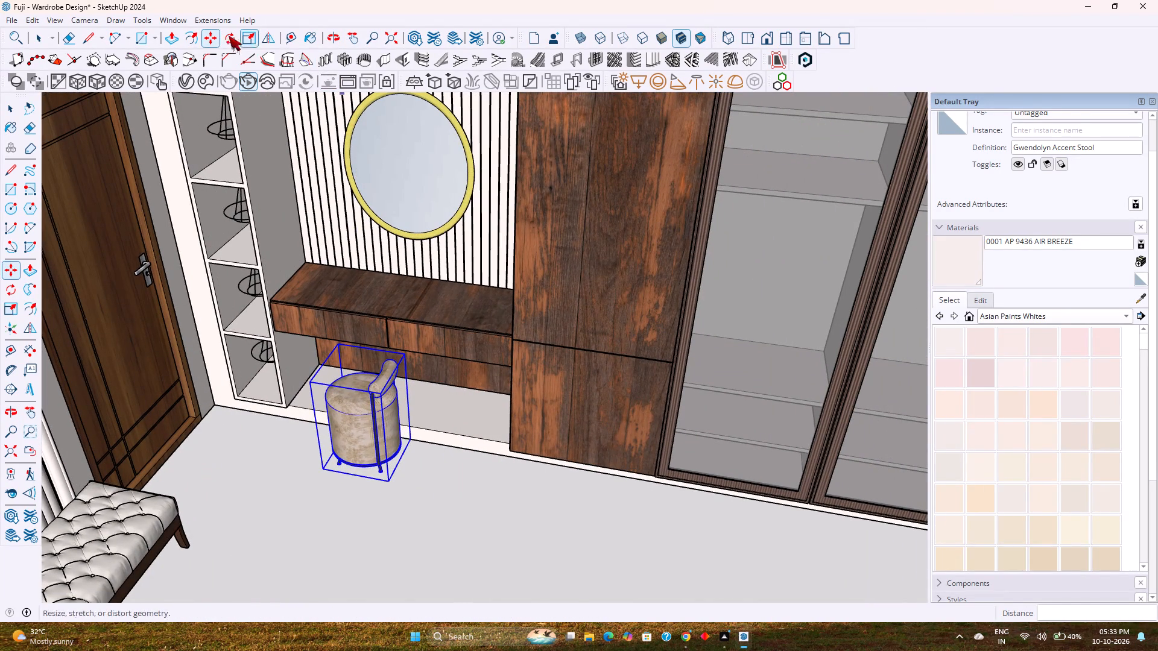
pyautogui.click(195, 41)
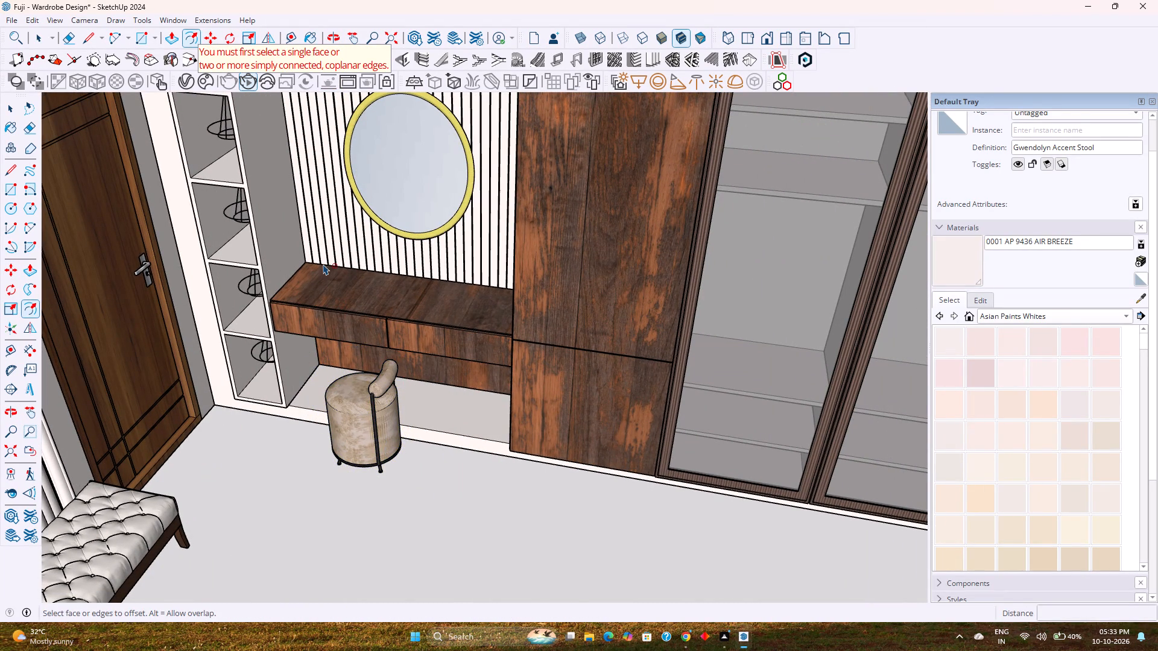
pyautogui.press('Escape')
pyautogui.press('space')
pyautogui.click(354, 434)
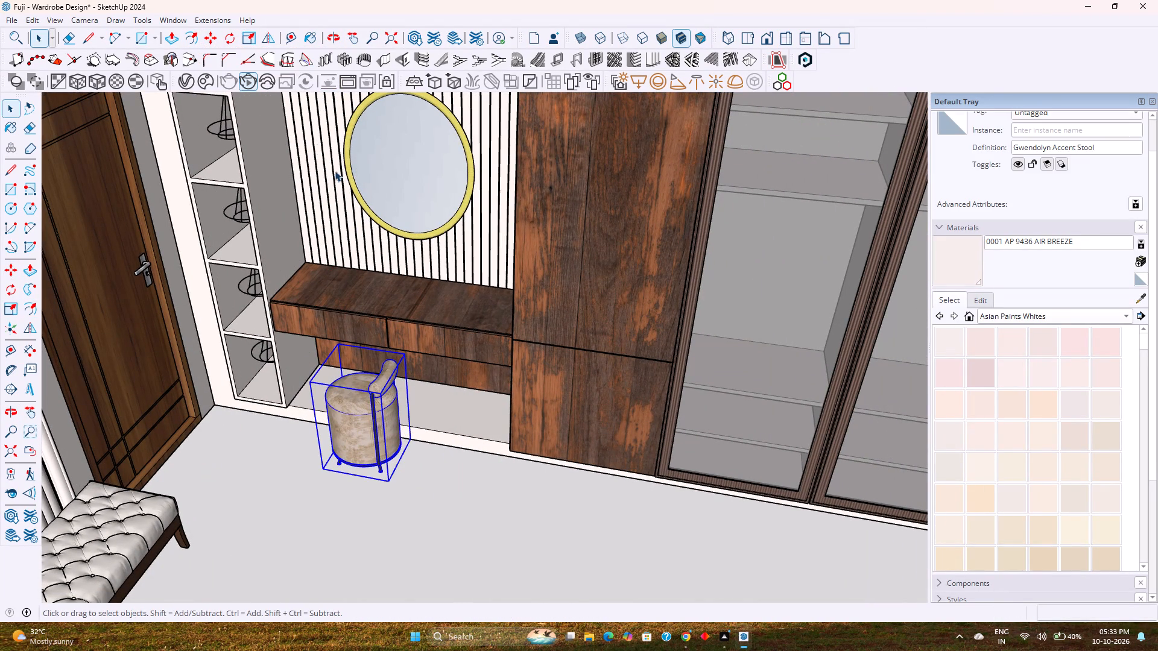
pyautogui.click(229, 42)
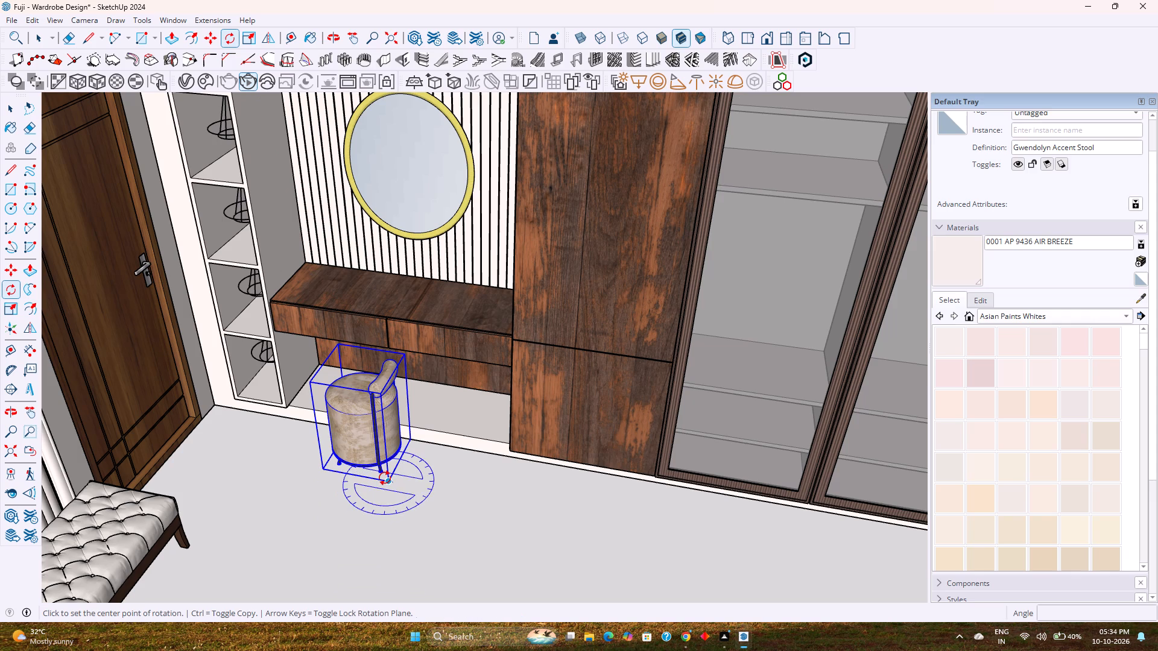
pyautogui.click(385, 478)
pyautogui.click(413, 438)
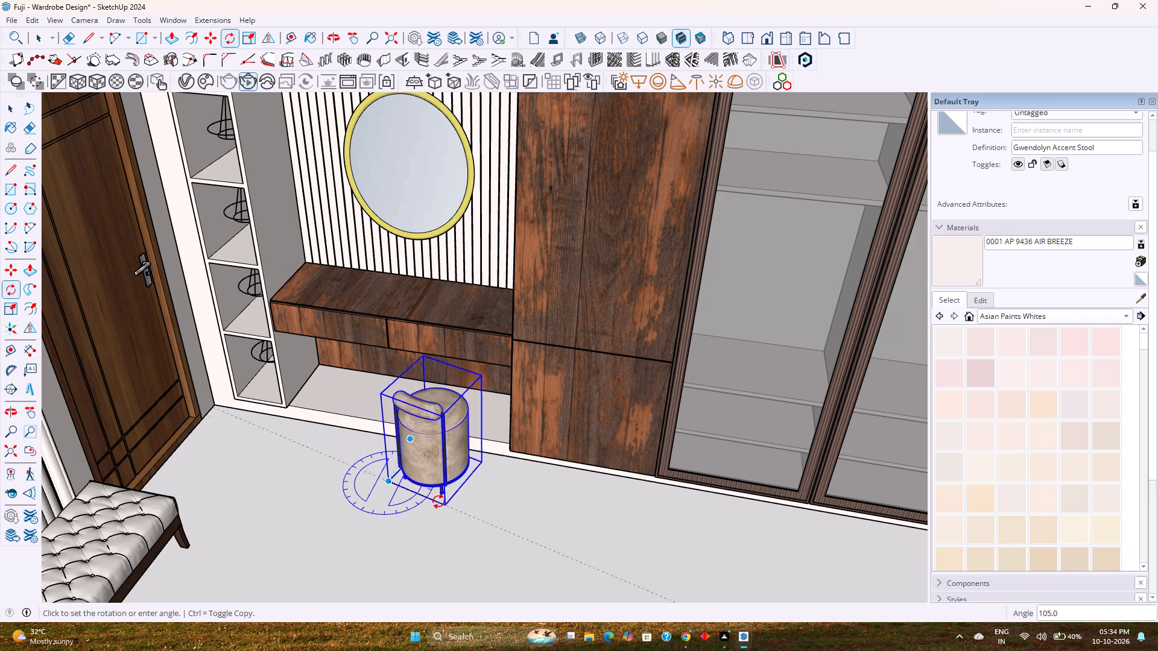
pyautogui.press('9')
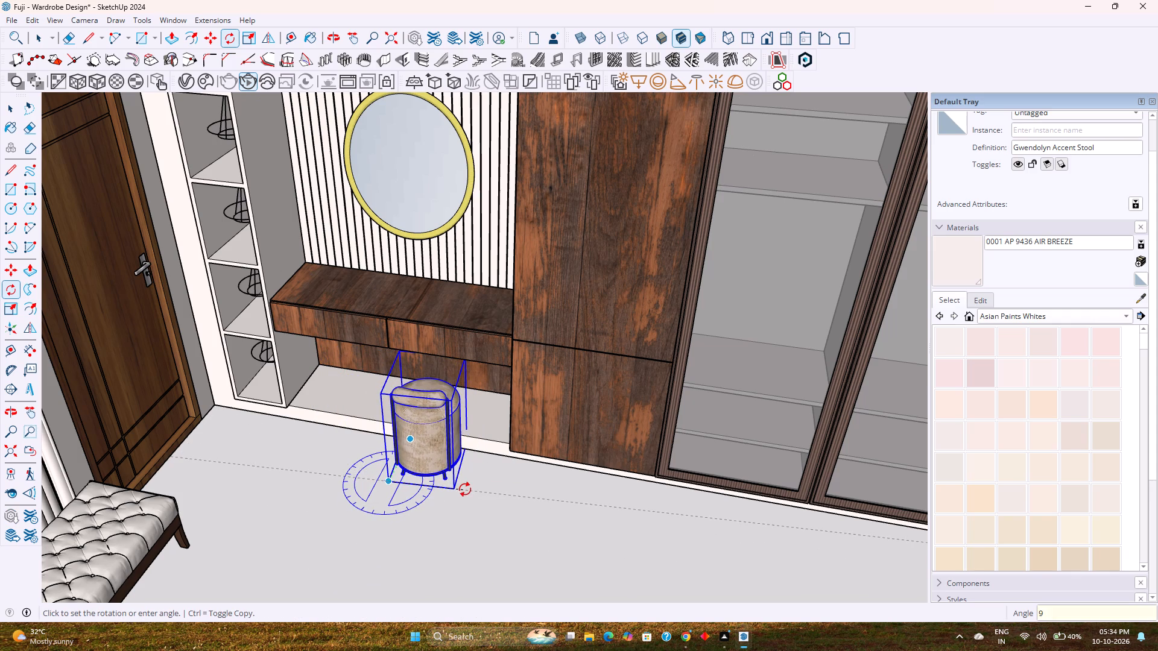
pyautogui.press('0')
pyautogui.press('Return')
# Move the accent stool about 1' along the vanity towards the door, and fine-tune its position in front of the drawers.
pyautogui.press('m')
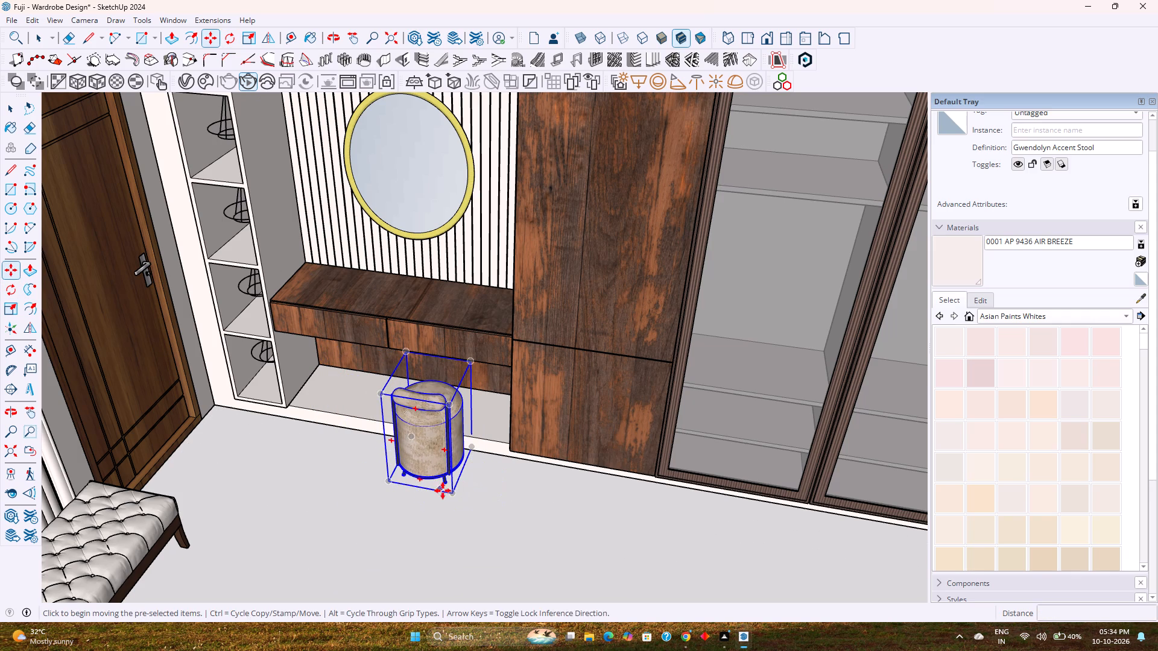
pyautogui.click(451, 495)
pyautogui.click(400, 482)
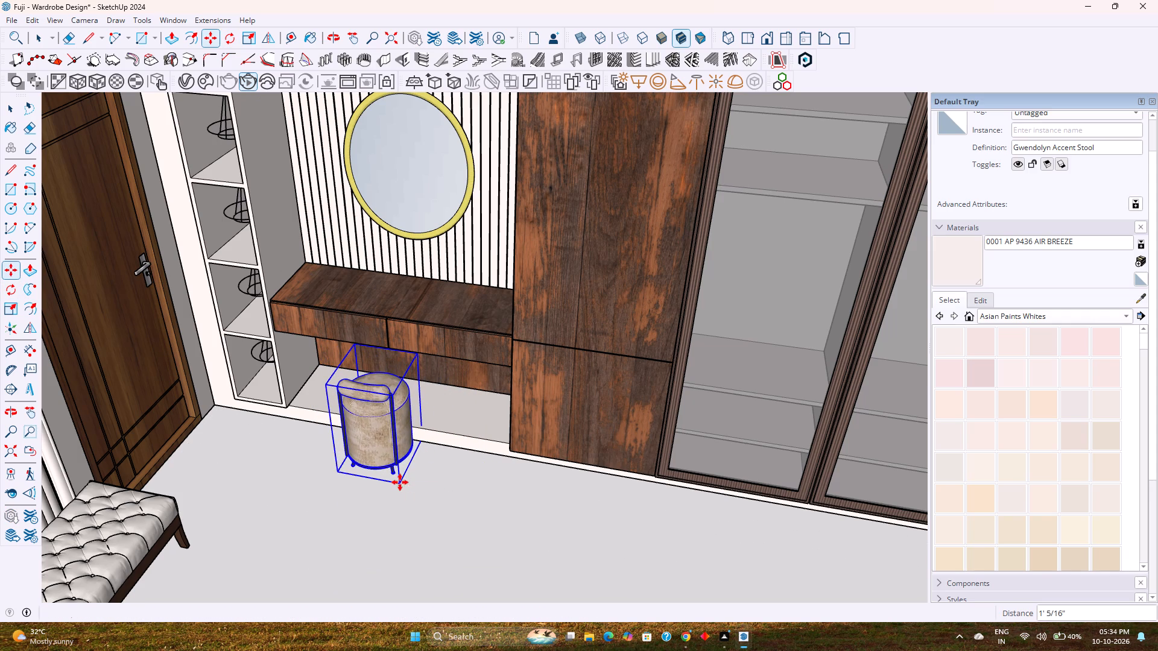
pyautogui.moveTo(394, 494); pyautogui.dragTo(375, 339, button='middle')
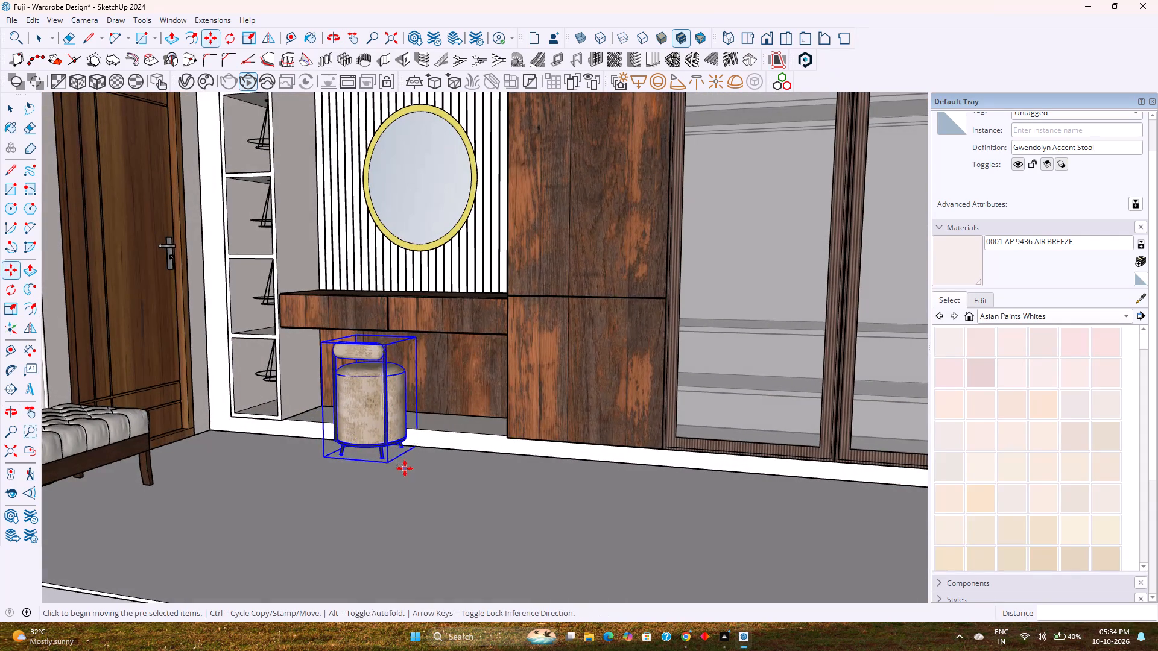
pyautogui.click(390, 465)
pyautogui.moveTo(382, 462); pyautogui.dragTo(467, 538, button='middle')
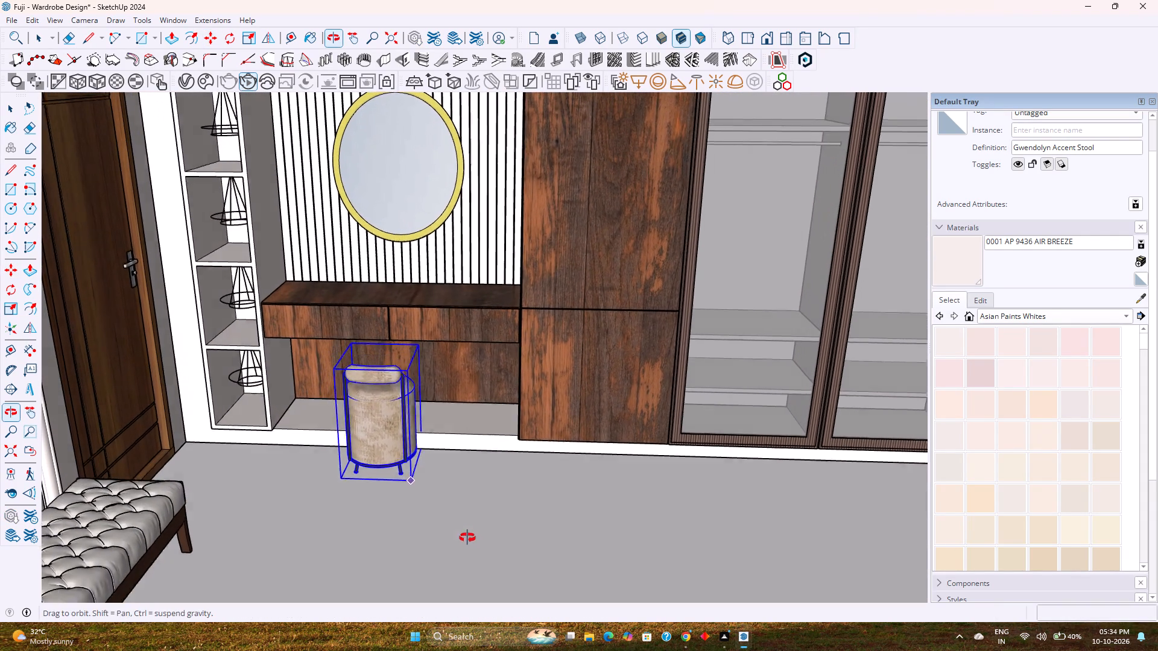
pyautogui.moveTo(467, 538); pyautogui.dragTo(478, 549, button='middle')
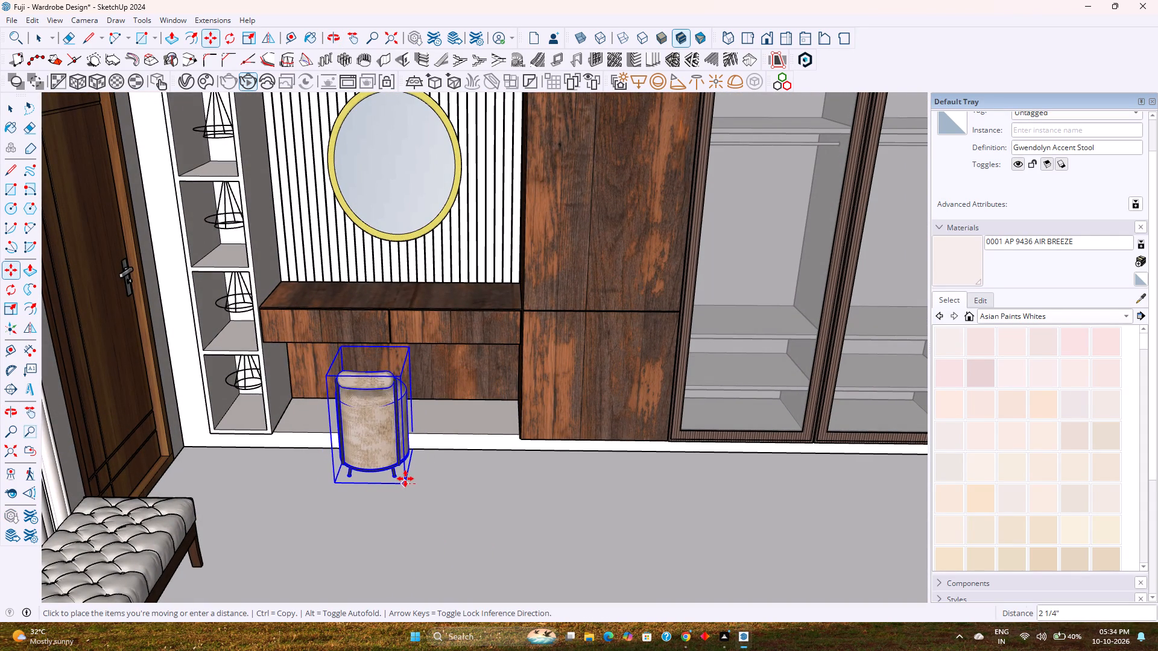
pyautogui.click(410, 479)
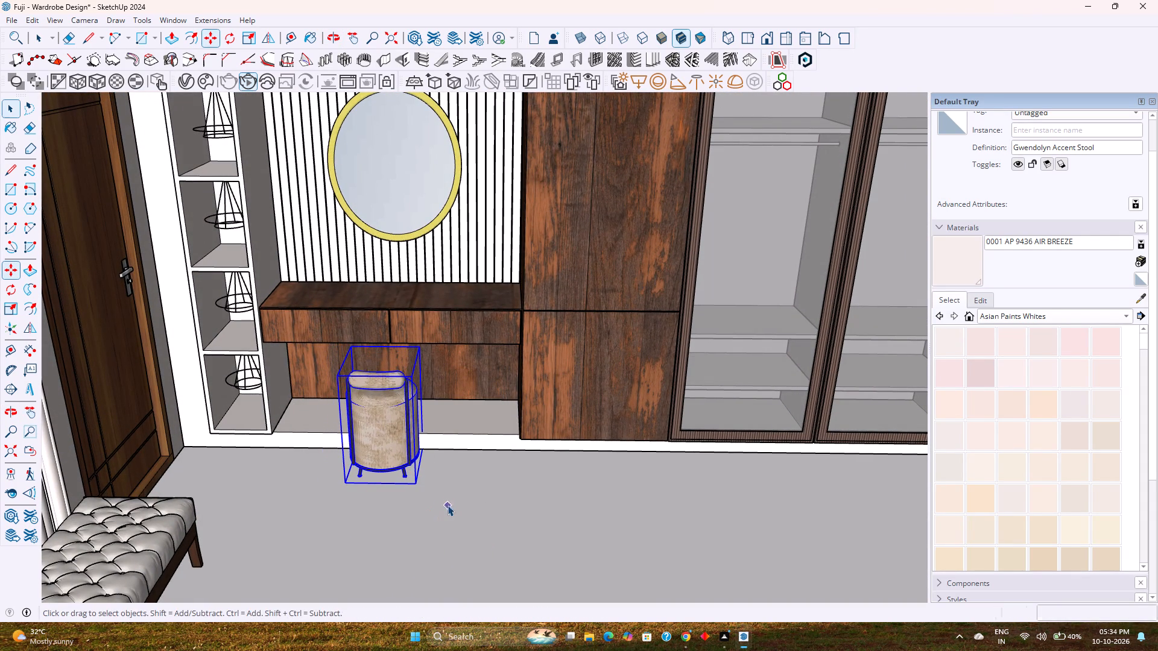
pyautogui.press('space')
# Switch to the front view of the room, clear the selection and save the model.
pyautogui.moveTo(448, 505); pyautogui.dragTo(384, 392, button='middle')
pyautogui.scroll(-4, 445, 417)
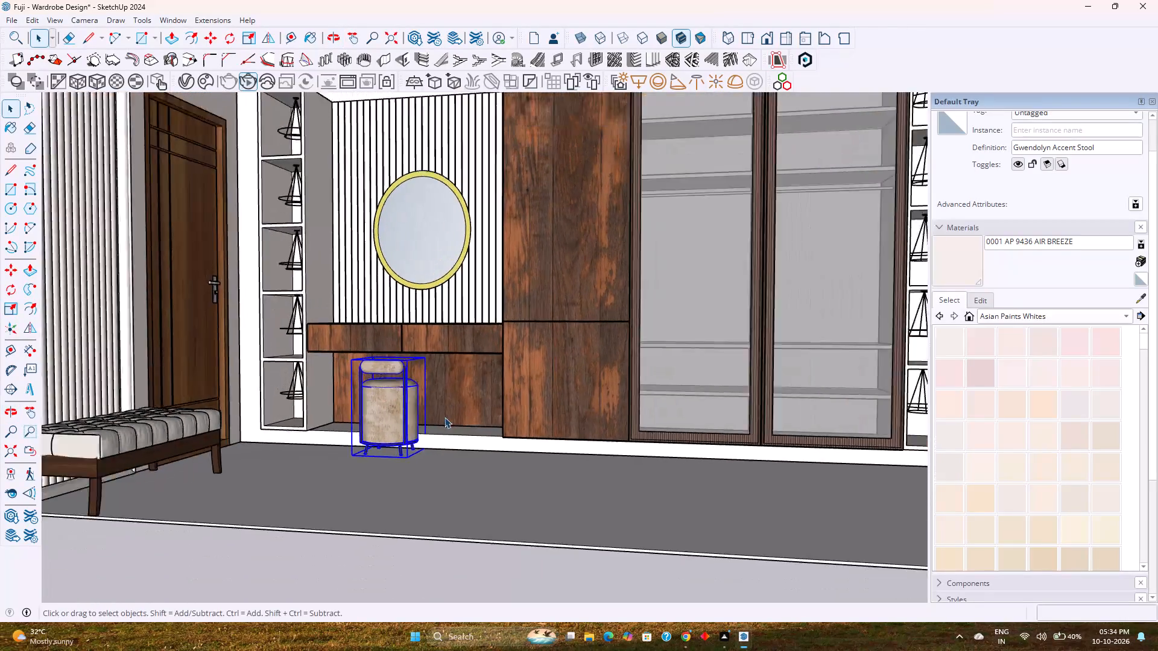
pyautogui.moveTo(446, 420); pyautogui.dragTo(476, 470, button='middle')
pyautogui.click(494, 485)
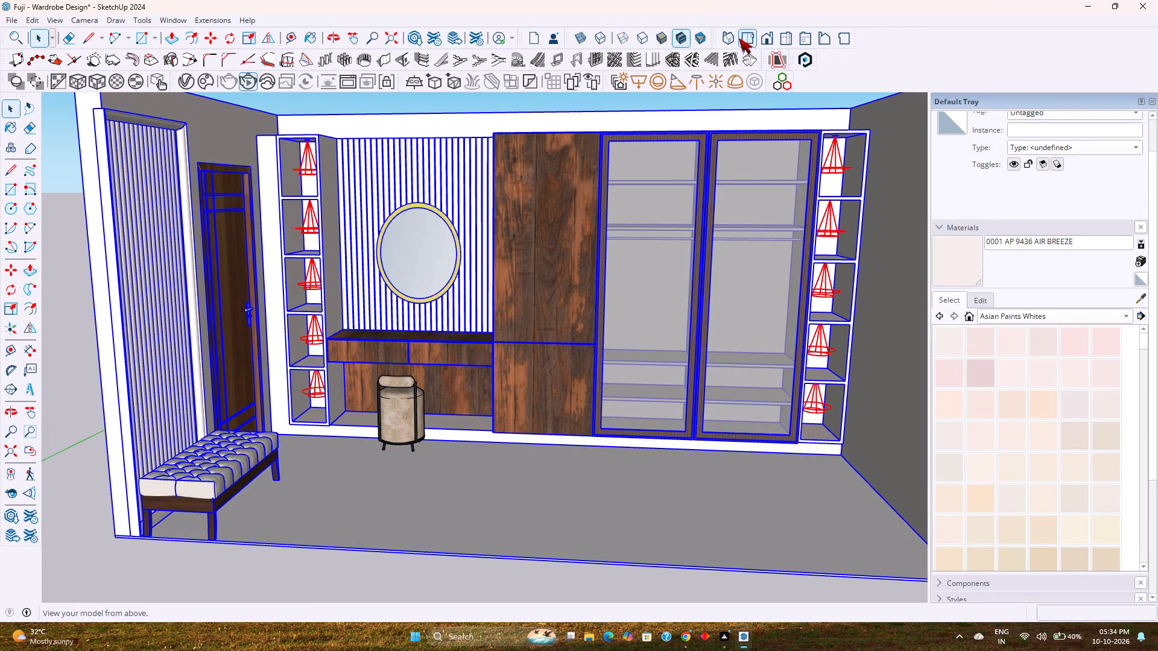
pyautogui.click(762, 36)
pyautogui.press('Escape')
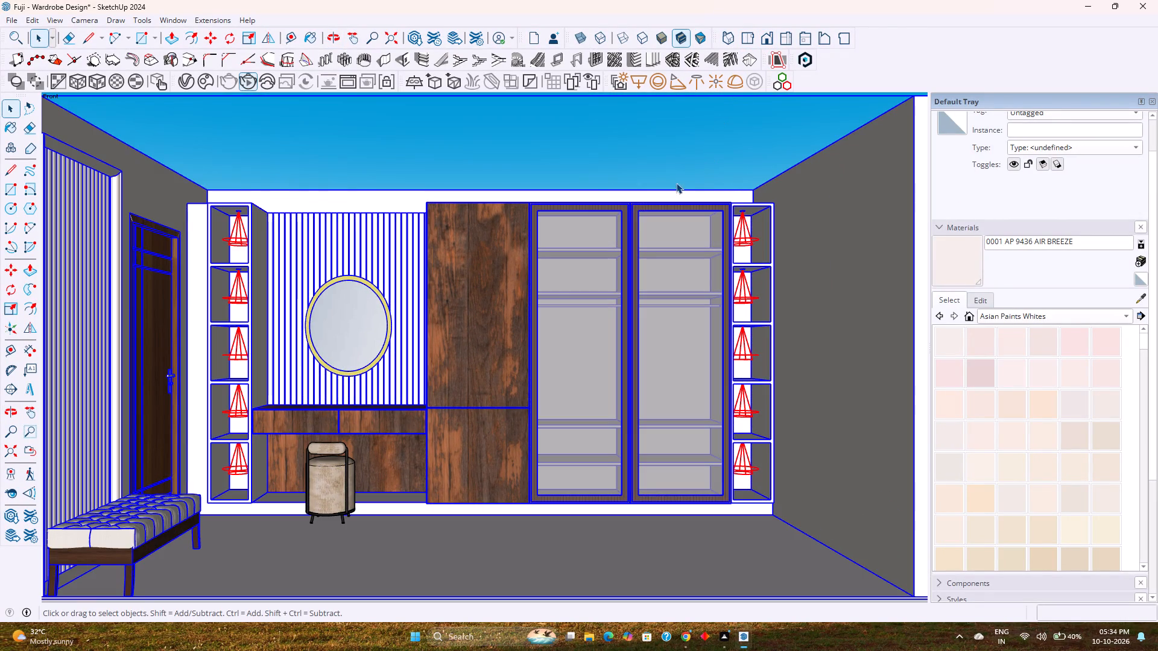
pyautogui.press('Escape')
pyautogui.click(585, 114)
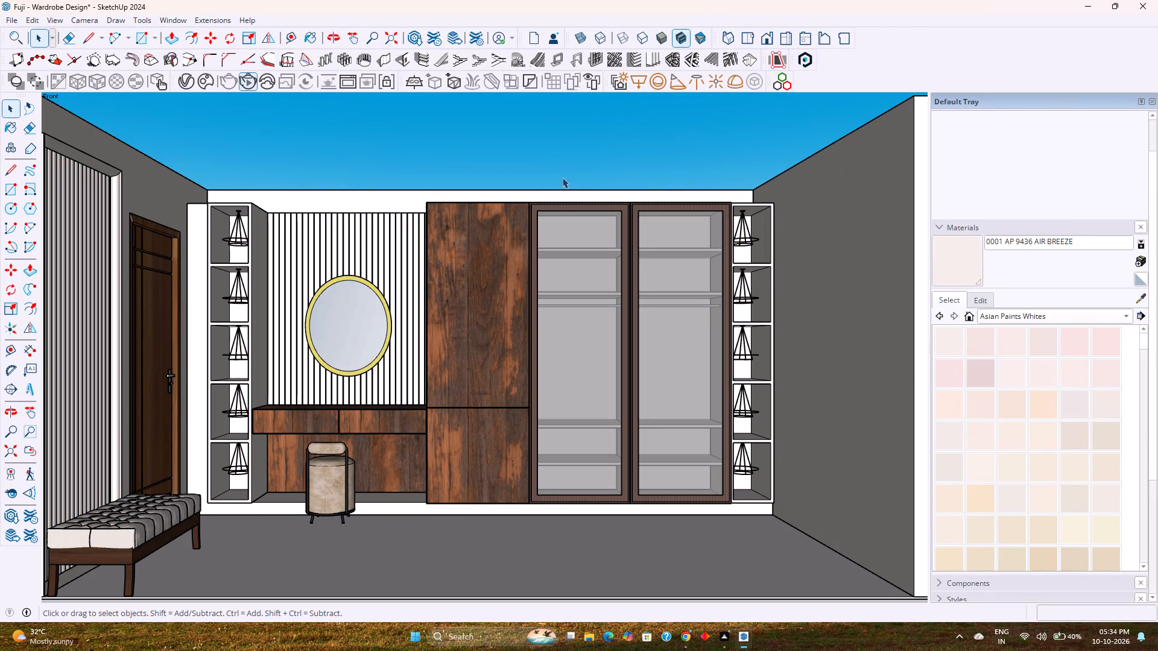
pyautogui.hotkey('ctrl', 's')
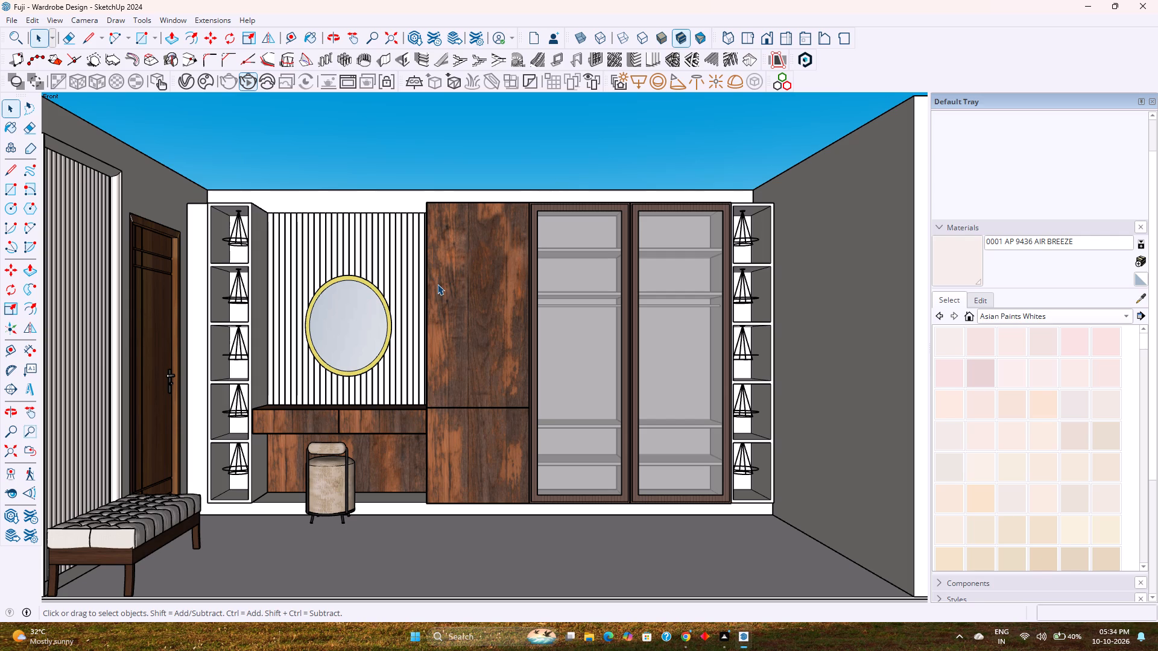
# Save the wardrobe design model again with the whole room framed in perspective.
pyautogui.scroll(-1, 523, 357)
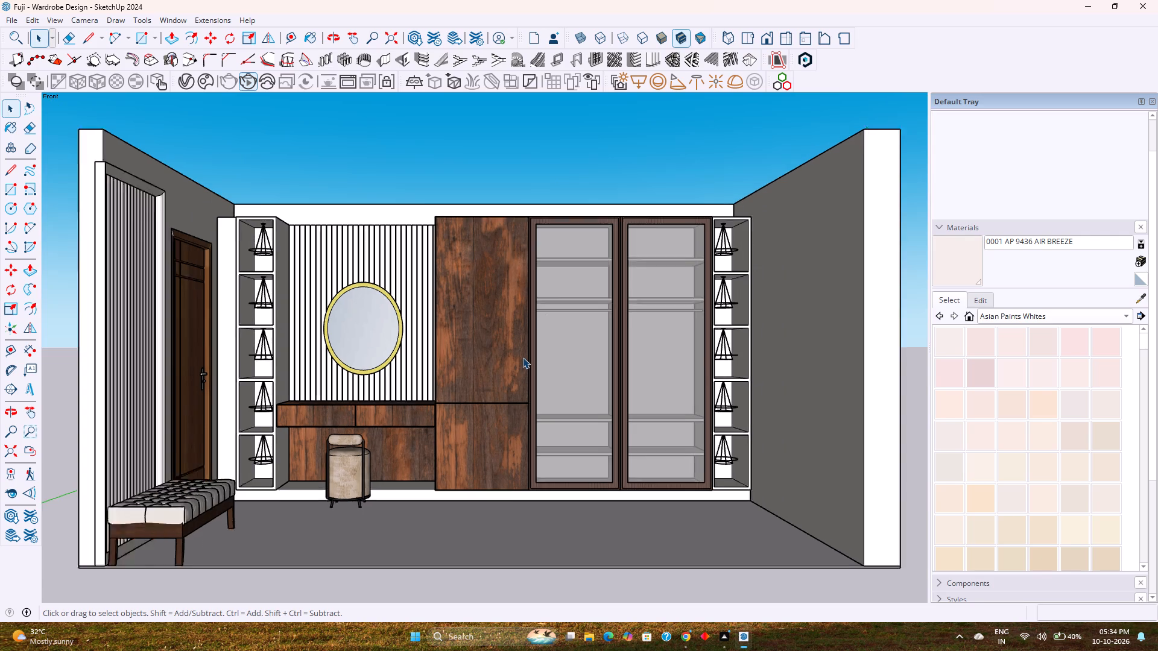
pyautogui.scroll(-1, 523, 357)
pyautogui.middleClick(513, 365)
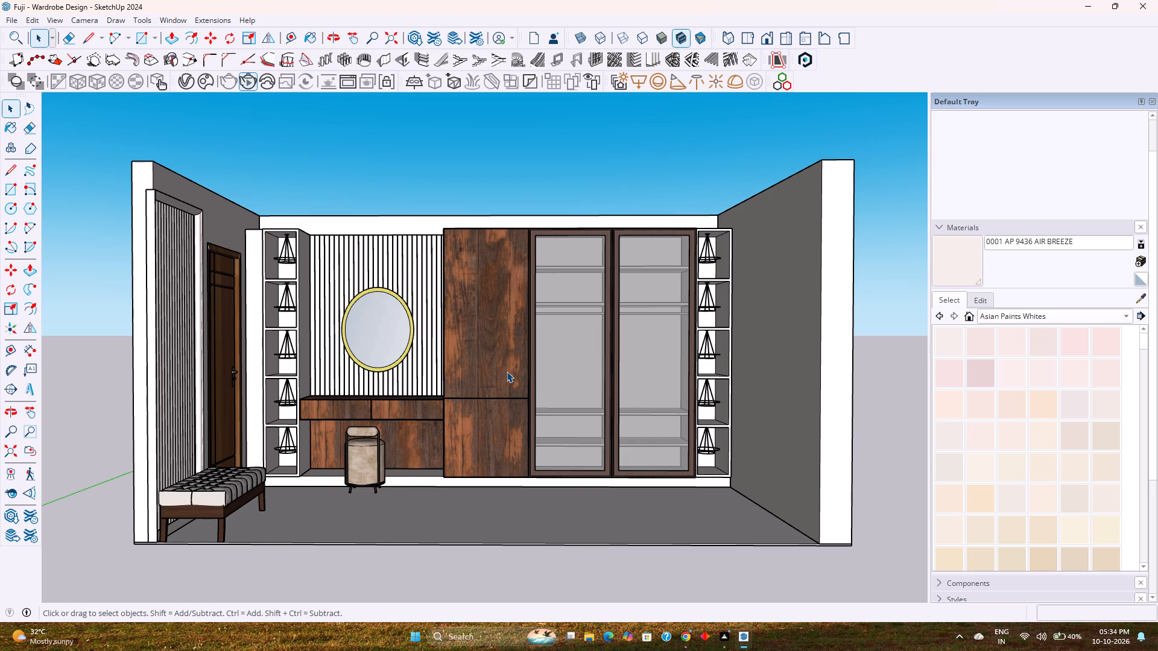
pyautogui.scroll(-2, 507, 371)
pyautogui.moveTo(616, 432); pyautogui.dragTo(666, 447, button='middle')
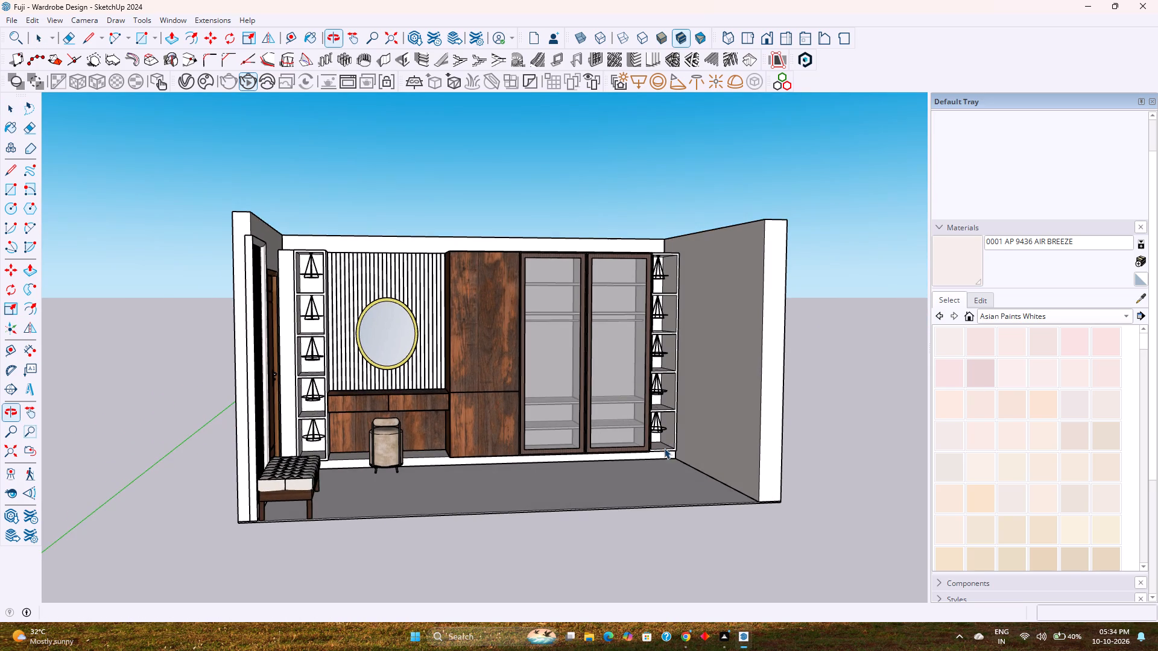
pyautogui.scroll(1, 663, 448)
pyautogui.moveTo(663, 448); pyautogui.dragTo(430, 482, button='middle')
pyautogui.scroll(1, 403, 469)
pyautogui.moveTo(403, 469); pyautogui.dragTo(559, 479, button='middle')
pyautogui.hotkey('ctrl', 's')
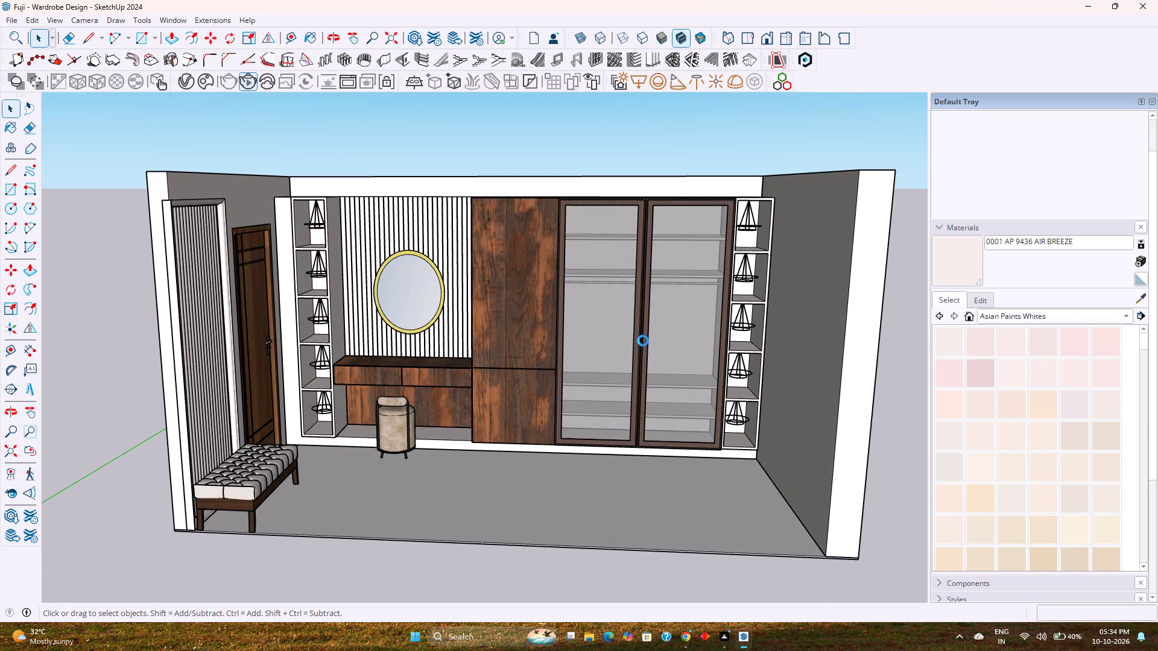
# Examine the furnished room from above, the side and the front, checking the stool, bench, vanity and wardrobe layout.
pyautogui.scroll(-2, 631, 270)
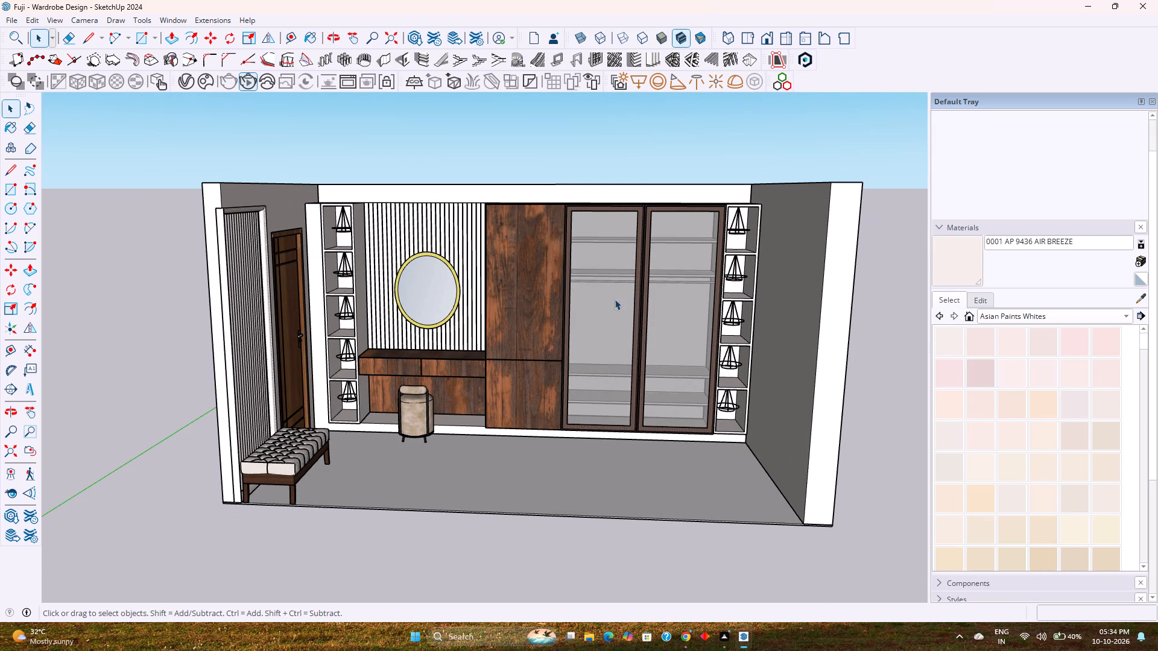
pyautogui.moveTo(576, 328); pyautogui.dragTo(607, 409, button='middle')
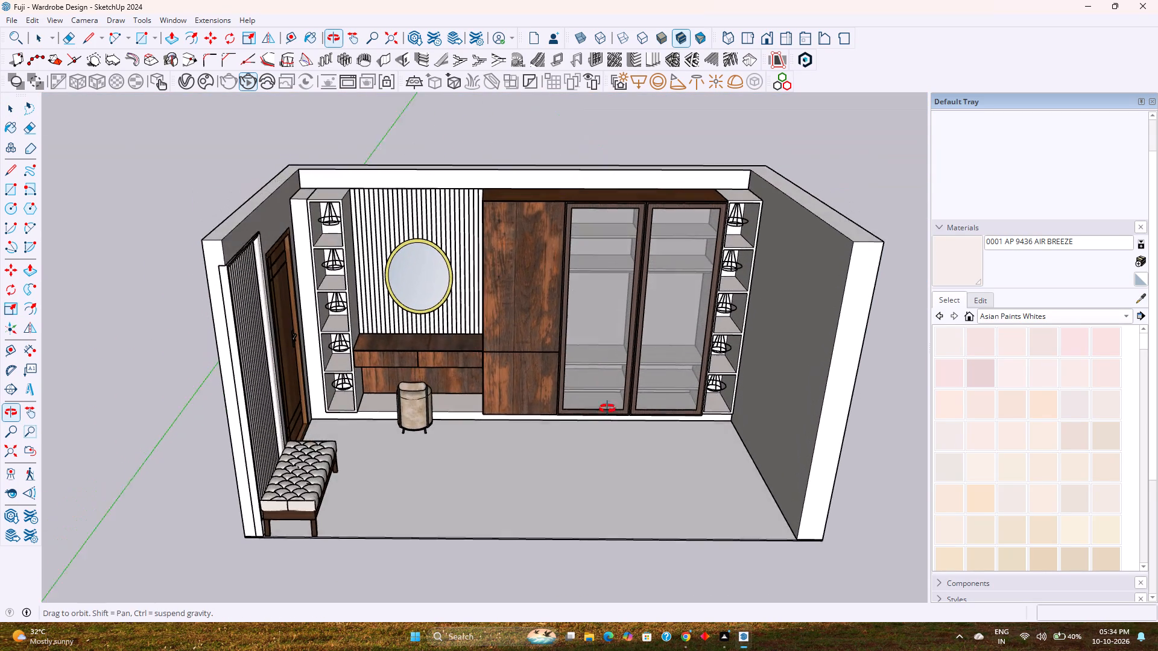
pyautogui.moveTo(607, 409); pyautogui.dragTo(613, 427, button='middle')
pyautogui.scroll(1, 598, 385)
pyautogui.keyDown('shift'); pyautogui.moveTo(598, 376); pyautogui.dragTo(591, 438, button='middle'); pyautogui.keyUp('shift')
pyautogui.moveTo(585, 438); pyautogui.dragTo(352, 438, button='middle')
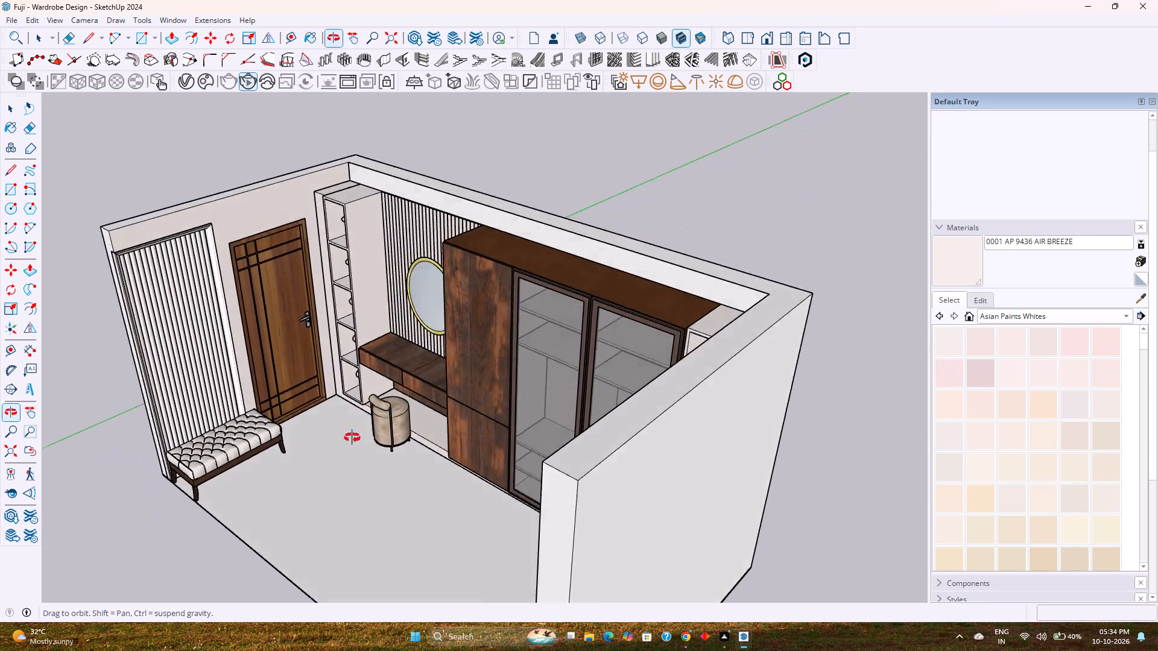
pyautogui.moveTo(352, 438); pyautogui.dragTo(536, 362, button='middle')
pyautogui.scroll(3, 564, 332)
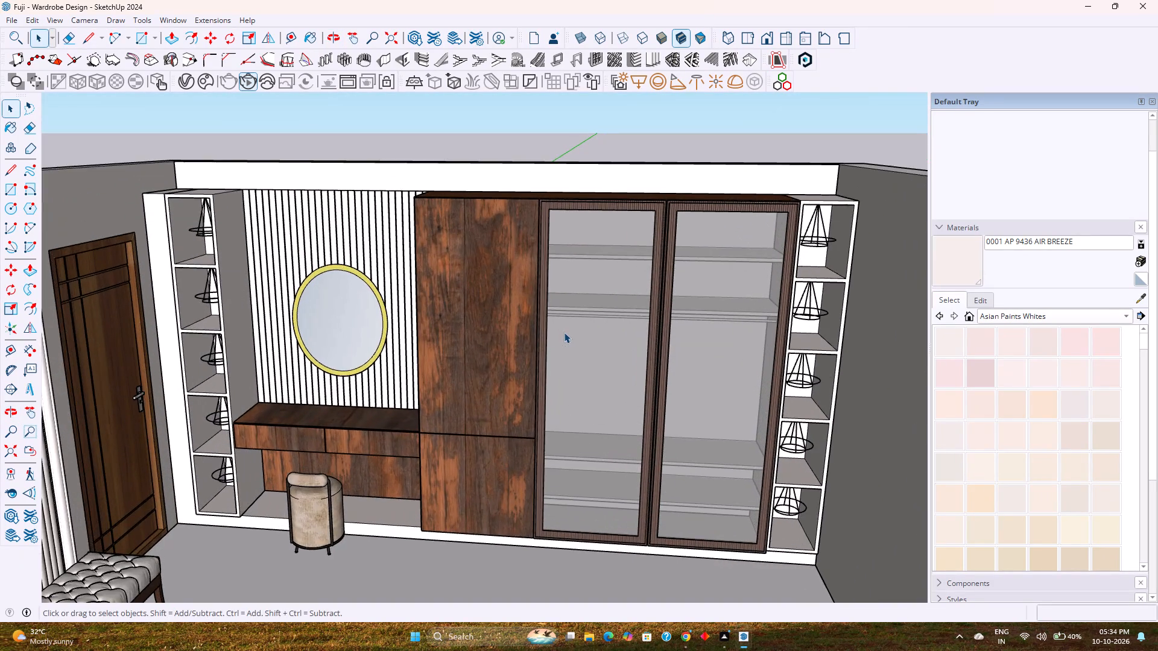
pyautogui.scroll(-2, 564, 332)
pyautogui.moveTo(552, 416); pyautogui.dragTo(584, 347, button='middle')
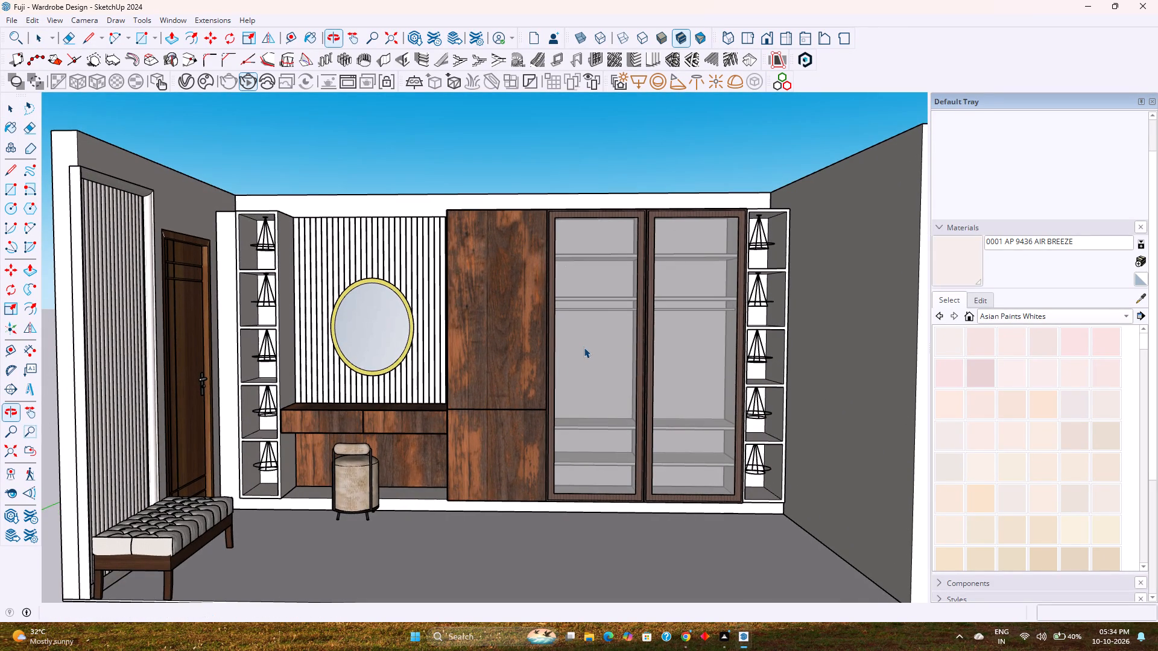
pyautogui.scroll(-2, 584, 347)
pyautogui.moveTo(584, 347); pyautogui.dragTo(579, 371, button='middle')
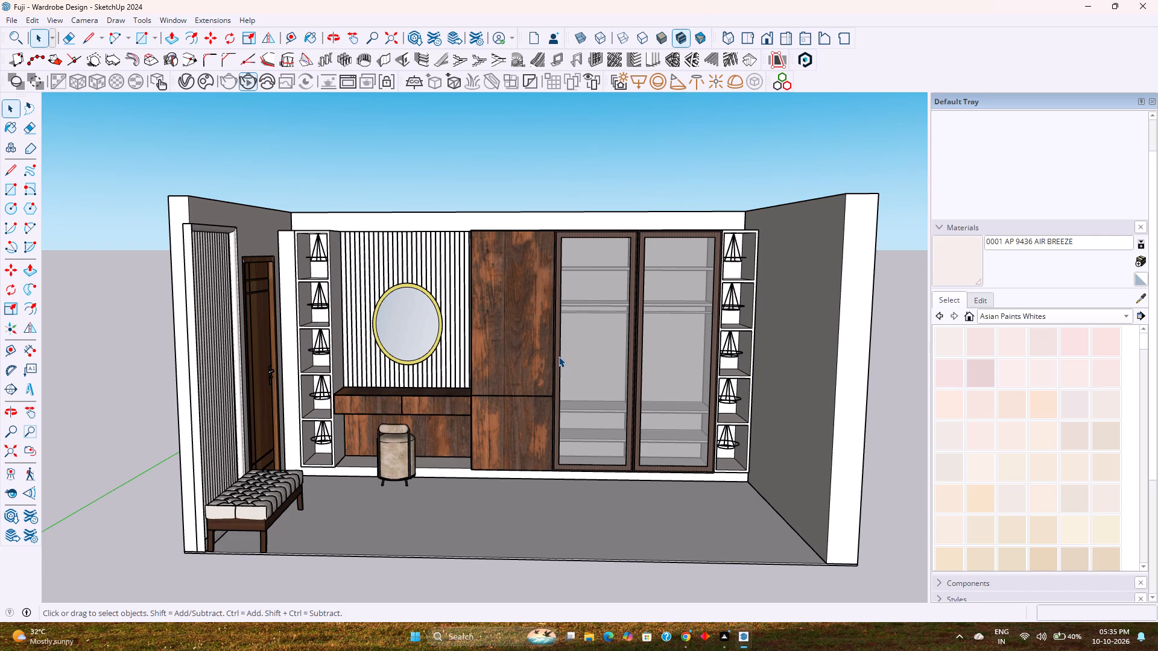
pyautogui.scroll(1, 558, 356)
pyautogui.scroll(2, 445, 393)
pyautogui.moveTo(441, 391); pyautogui.dragTo(470, 430, button='middle')
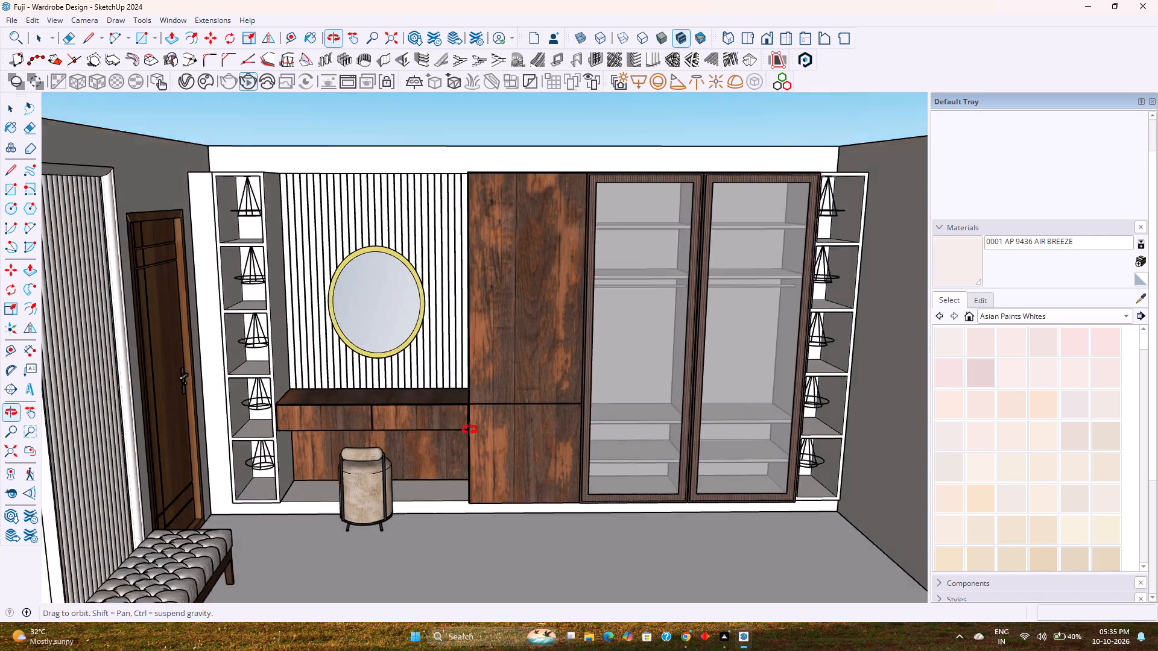
pyautogui.moveTo(470, 430); pyautogui.dragTo(465, 371, button='middle')
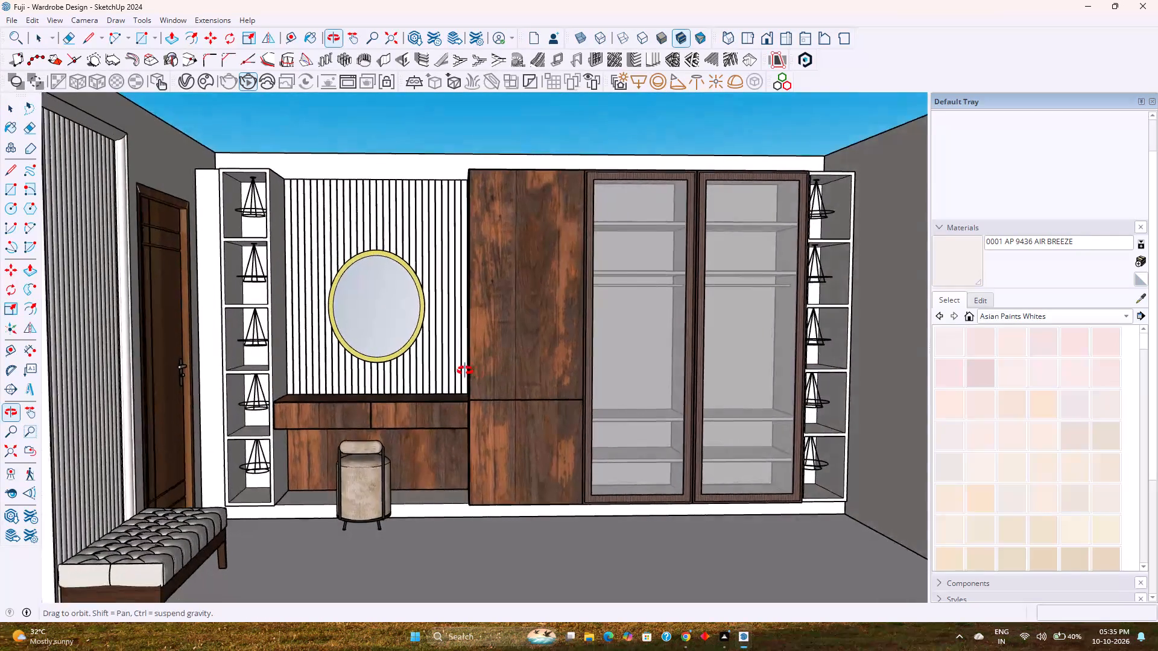
pyautogui.moveTo(465, 371); pyautogui.dragTo(427, 376, button='middle')
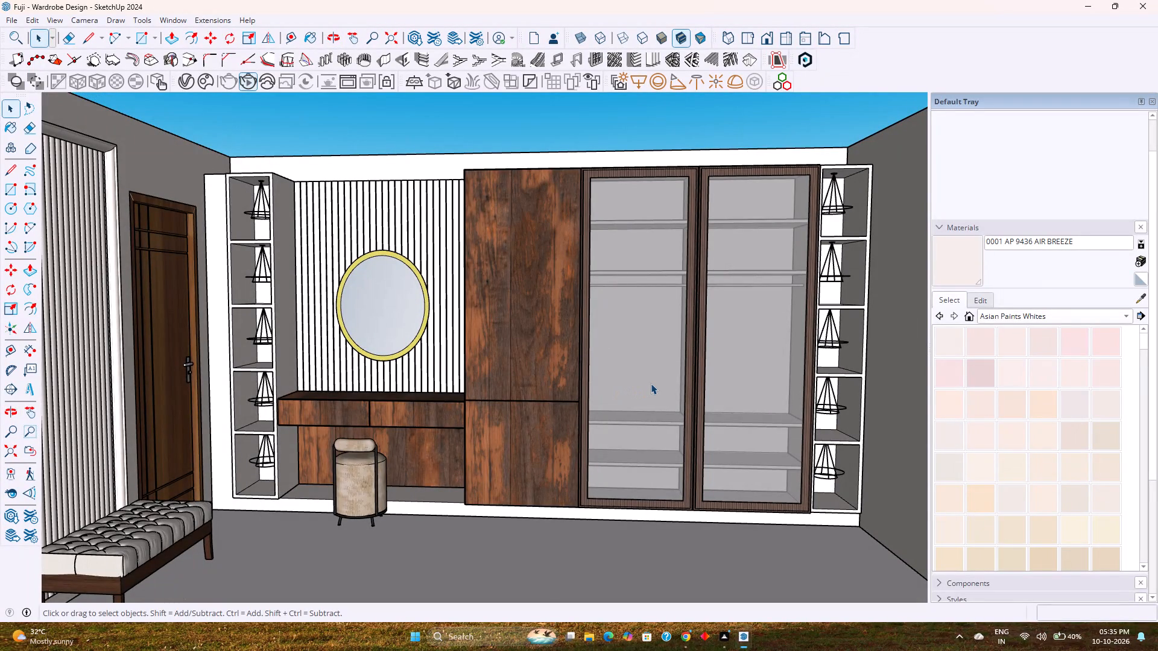
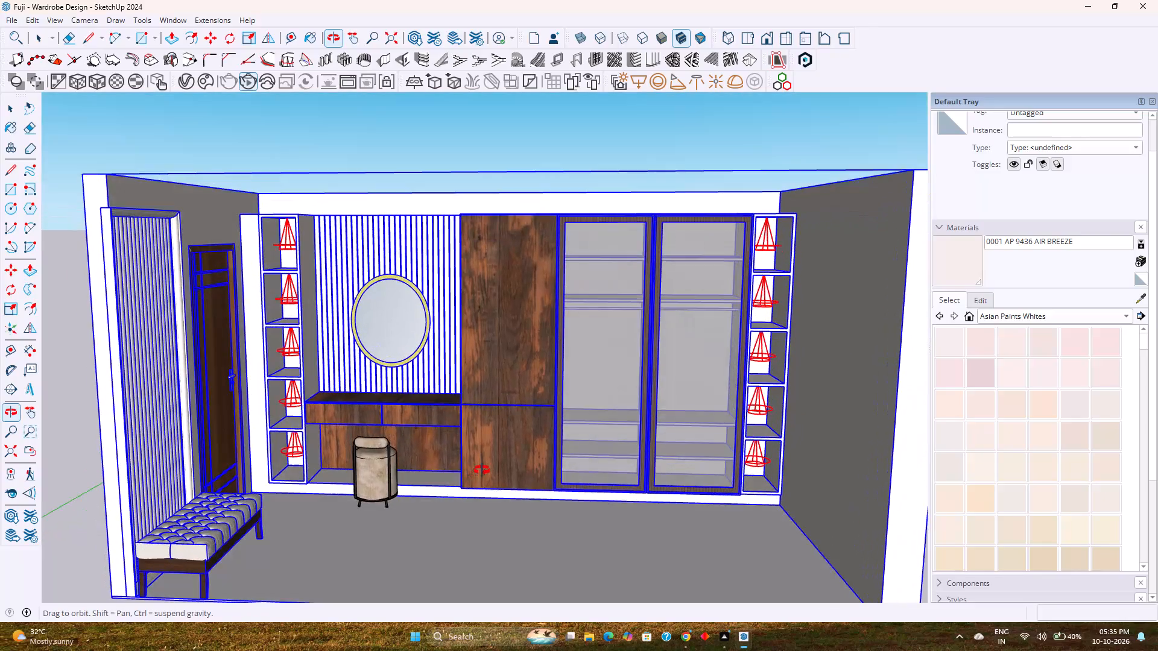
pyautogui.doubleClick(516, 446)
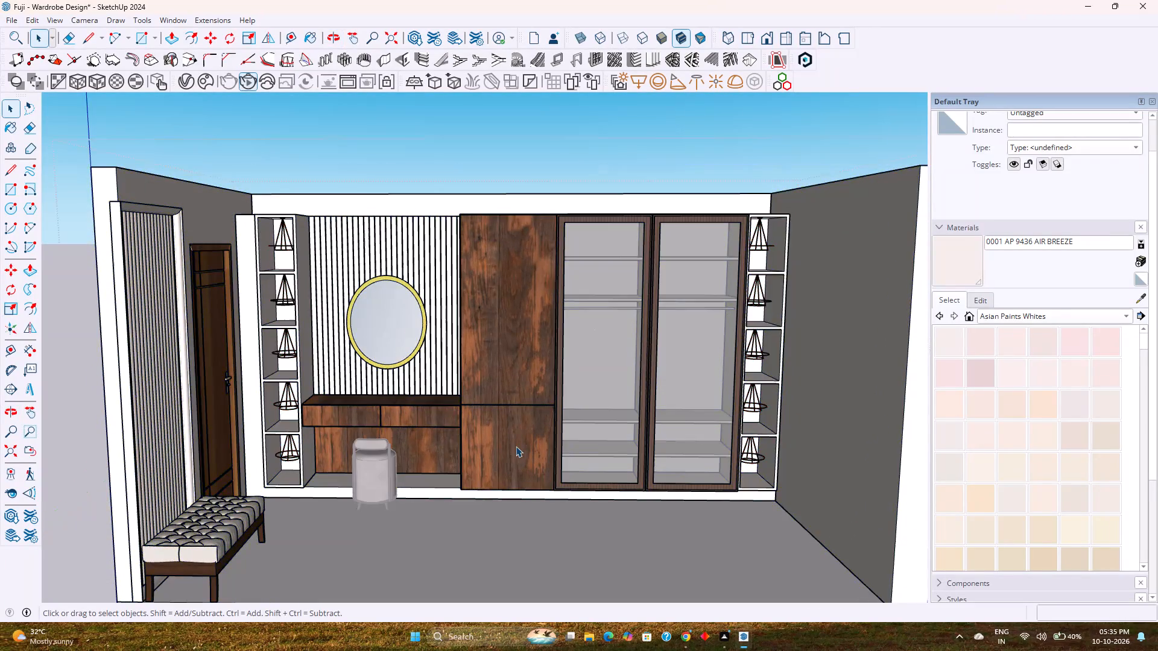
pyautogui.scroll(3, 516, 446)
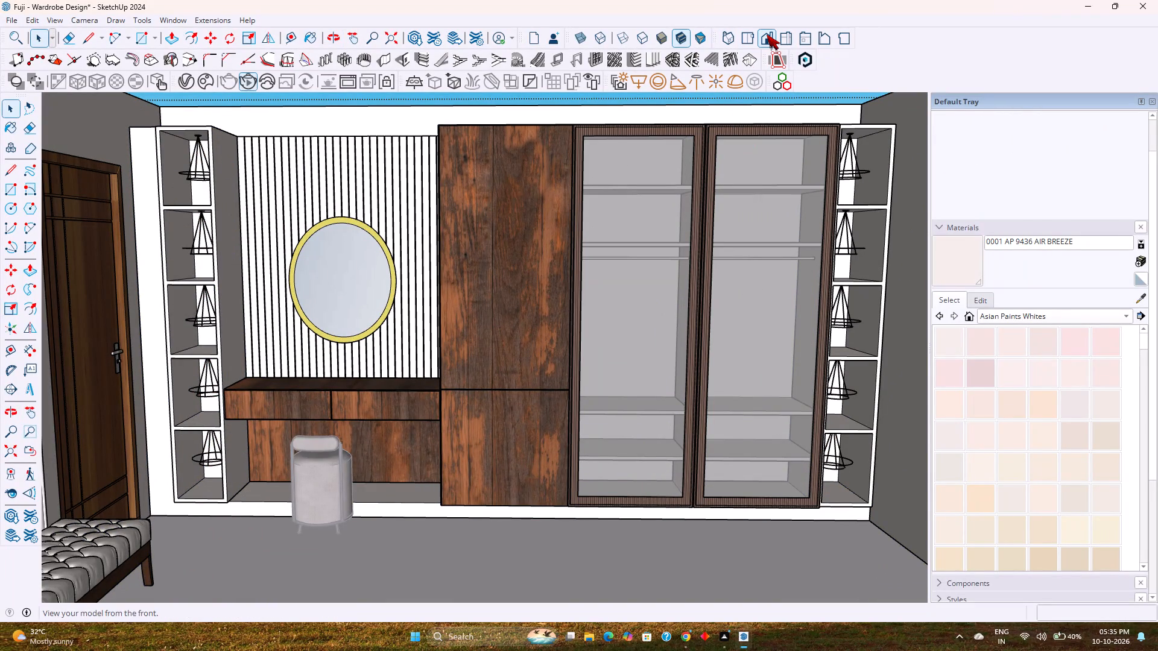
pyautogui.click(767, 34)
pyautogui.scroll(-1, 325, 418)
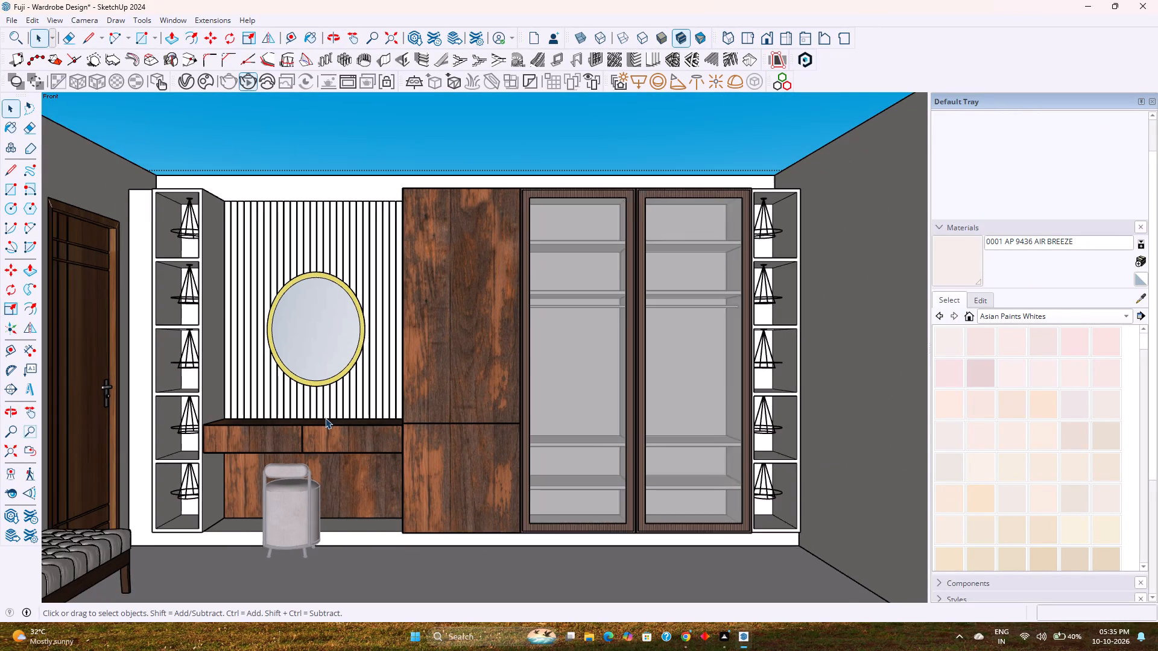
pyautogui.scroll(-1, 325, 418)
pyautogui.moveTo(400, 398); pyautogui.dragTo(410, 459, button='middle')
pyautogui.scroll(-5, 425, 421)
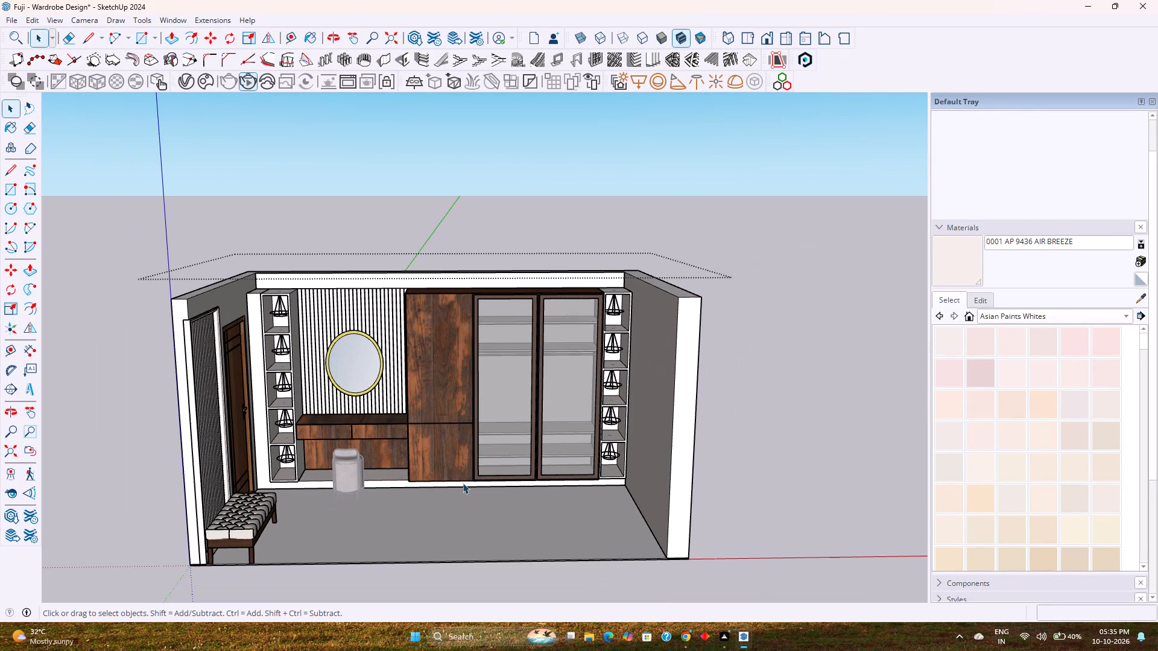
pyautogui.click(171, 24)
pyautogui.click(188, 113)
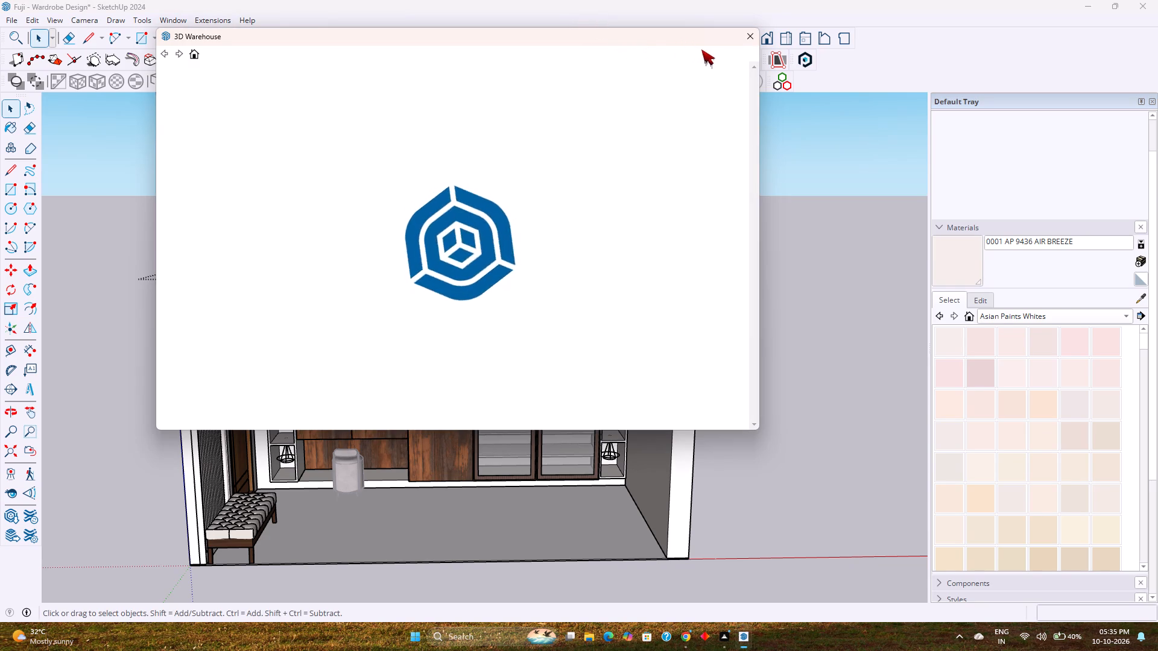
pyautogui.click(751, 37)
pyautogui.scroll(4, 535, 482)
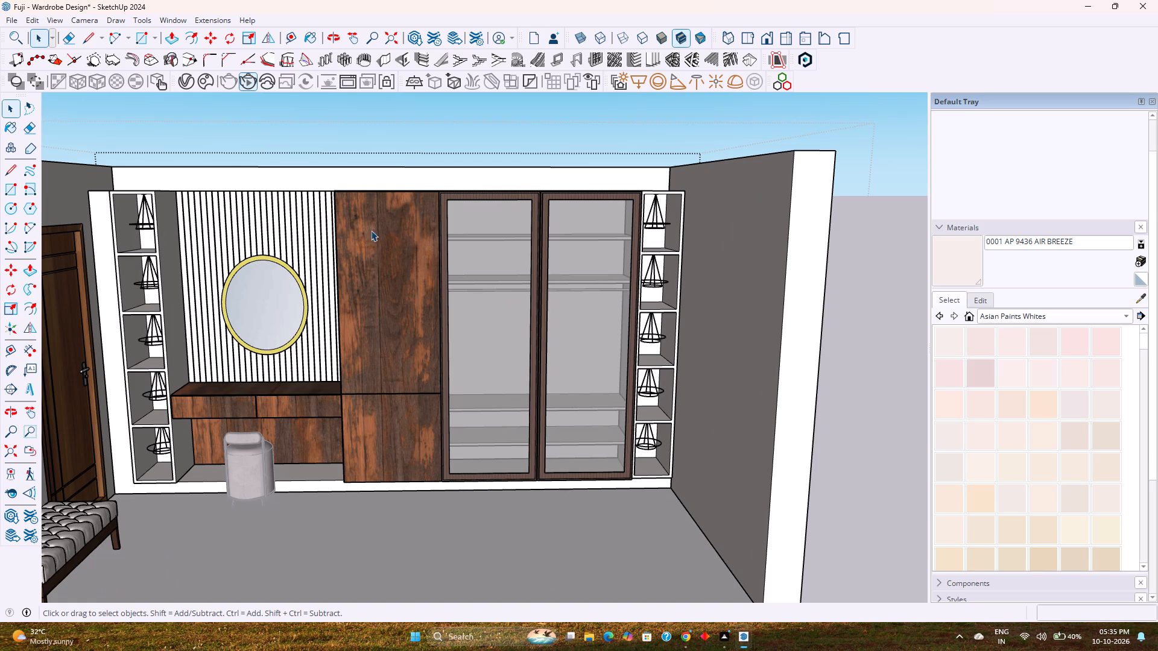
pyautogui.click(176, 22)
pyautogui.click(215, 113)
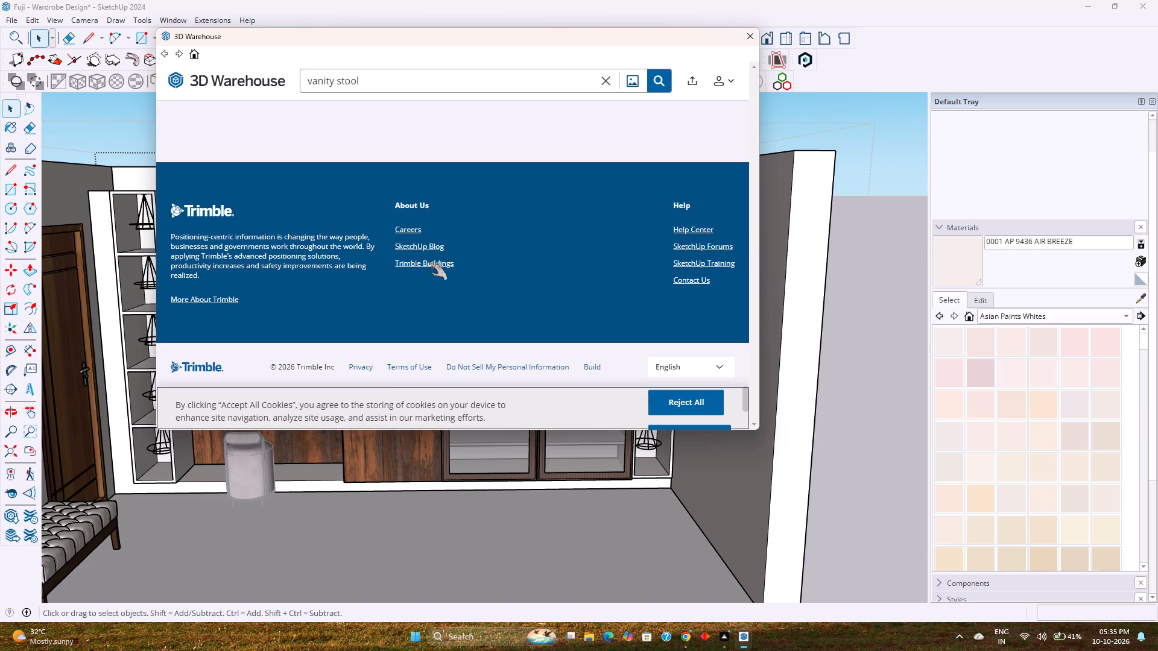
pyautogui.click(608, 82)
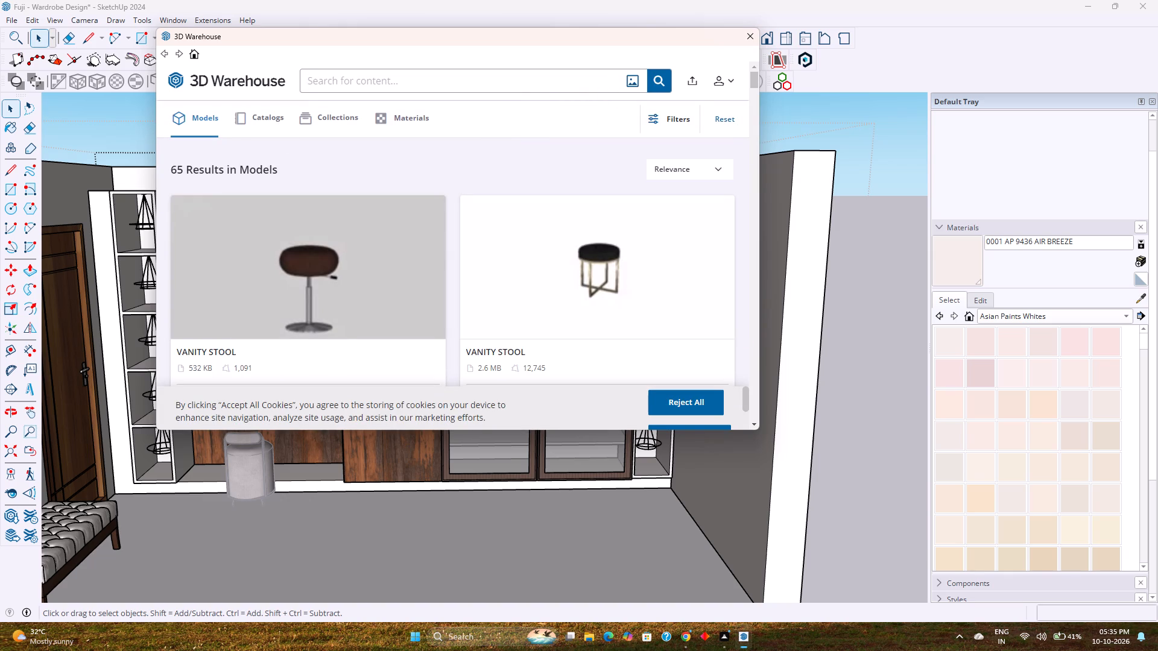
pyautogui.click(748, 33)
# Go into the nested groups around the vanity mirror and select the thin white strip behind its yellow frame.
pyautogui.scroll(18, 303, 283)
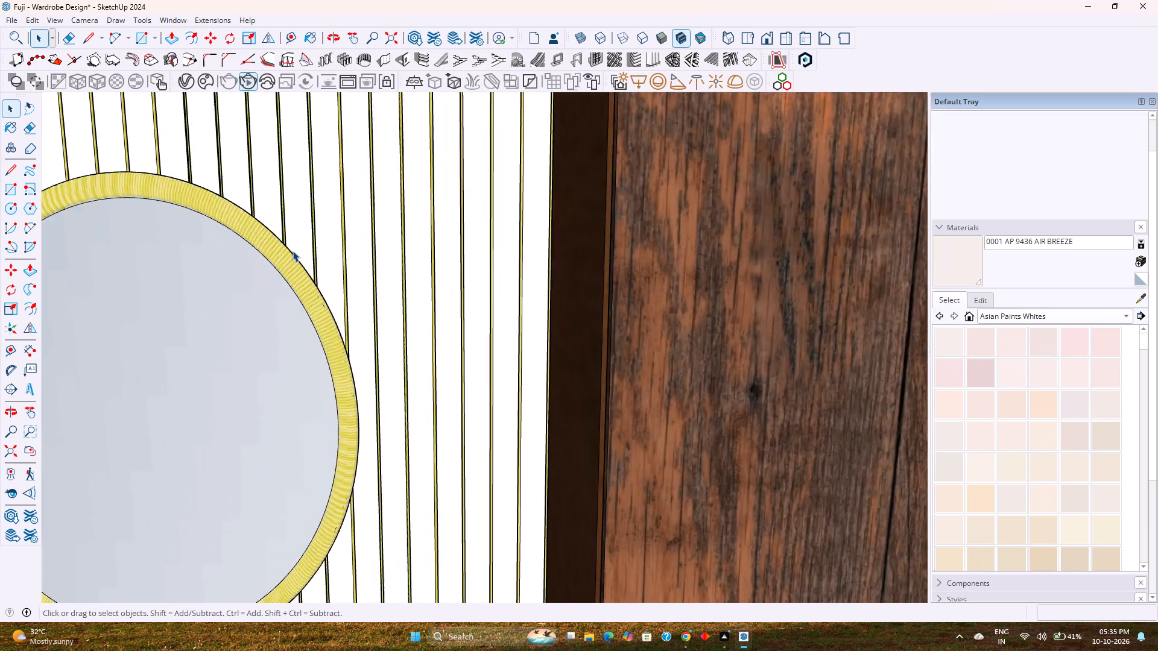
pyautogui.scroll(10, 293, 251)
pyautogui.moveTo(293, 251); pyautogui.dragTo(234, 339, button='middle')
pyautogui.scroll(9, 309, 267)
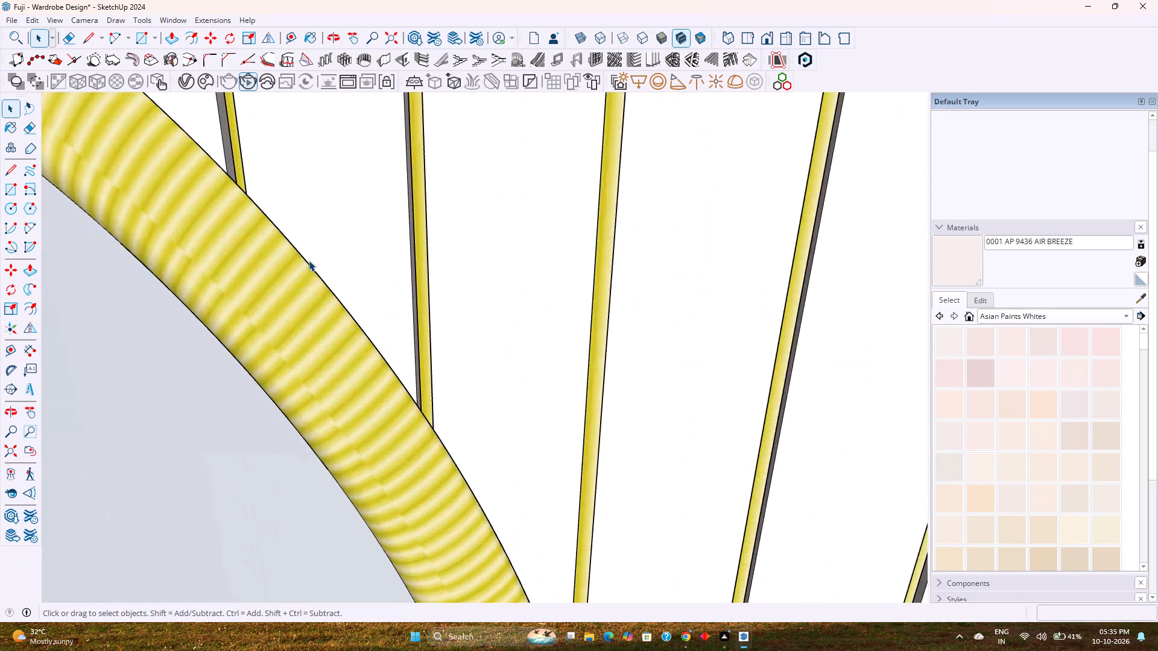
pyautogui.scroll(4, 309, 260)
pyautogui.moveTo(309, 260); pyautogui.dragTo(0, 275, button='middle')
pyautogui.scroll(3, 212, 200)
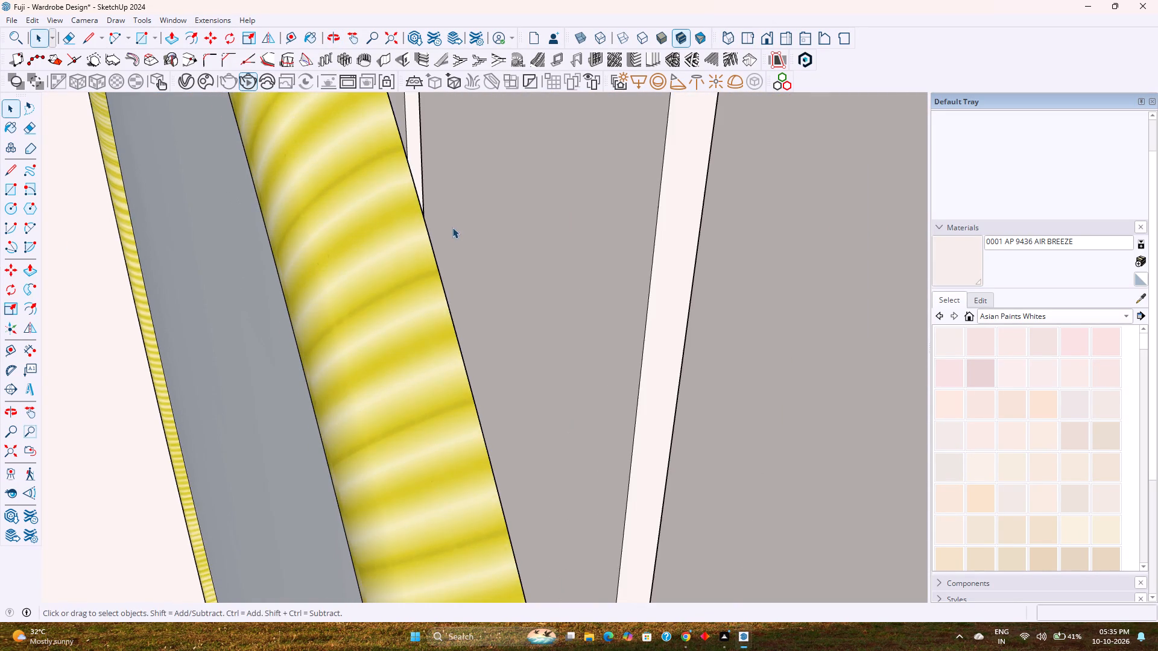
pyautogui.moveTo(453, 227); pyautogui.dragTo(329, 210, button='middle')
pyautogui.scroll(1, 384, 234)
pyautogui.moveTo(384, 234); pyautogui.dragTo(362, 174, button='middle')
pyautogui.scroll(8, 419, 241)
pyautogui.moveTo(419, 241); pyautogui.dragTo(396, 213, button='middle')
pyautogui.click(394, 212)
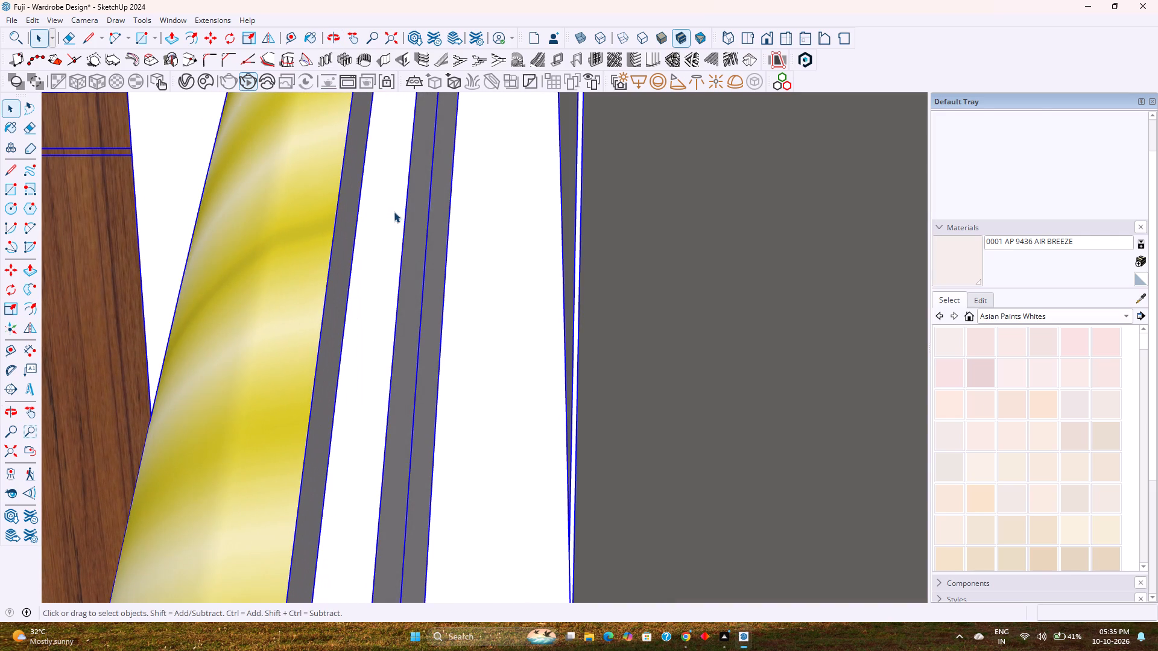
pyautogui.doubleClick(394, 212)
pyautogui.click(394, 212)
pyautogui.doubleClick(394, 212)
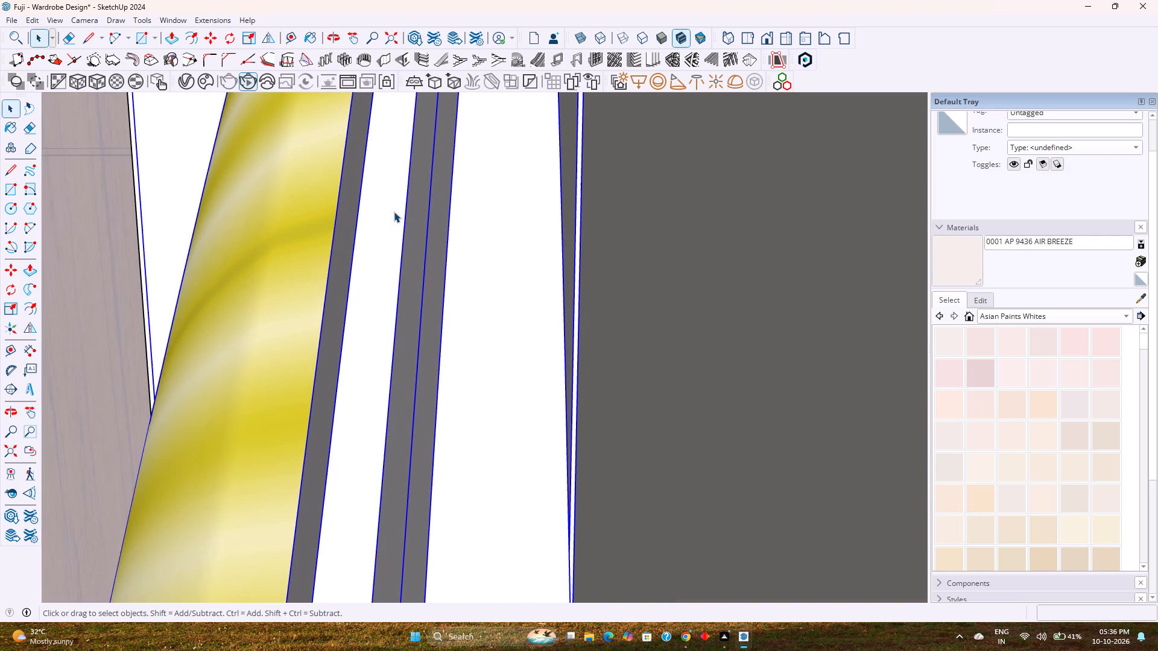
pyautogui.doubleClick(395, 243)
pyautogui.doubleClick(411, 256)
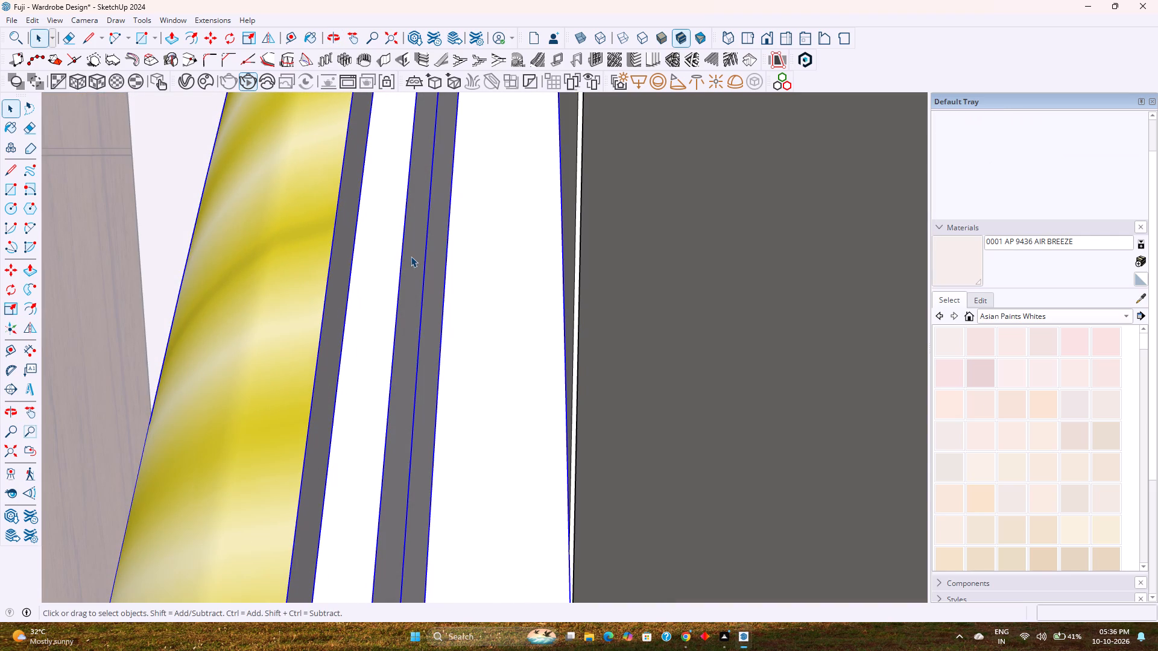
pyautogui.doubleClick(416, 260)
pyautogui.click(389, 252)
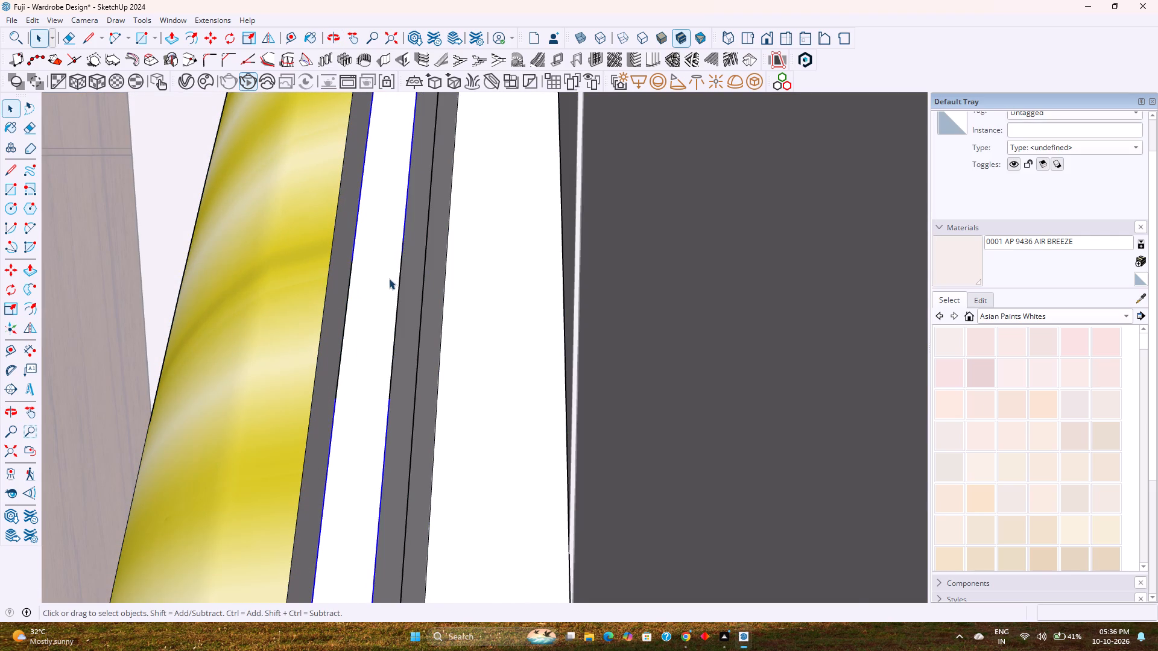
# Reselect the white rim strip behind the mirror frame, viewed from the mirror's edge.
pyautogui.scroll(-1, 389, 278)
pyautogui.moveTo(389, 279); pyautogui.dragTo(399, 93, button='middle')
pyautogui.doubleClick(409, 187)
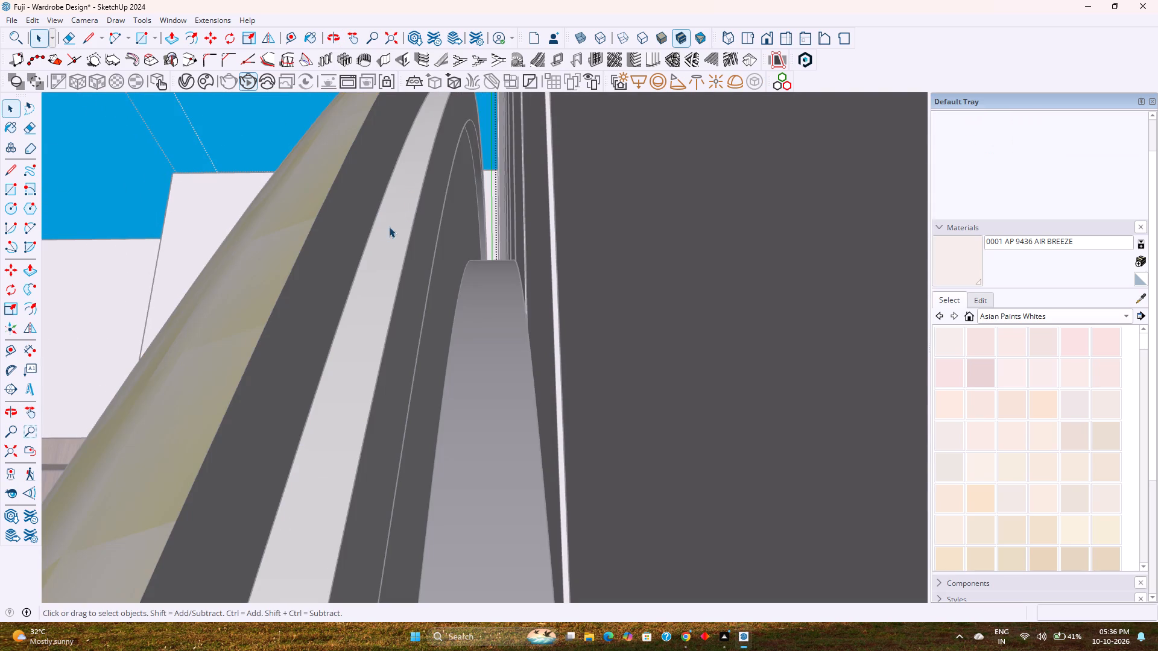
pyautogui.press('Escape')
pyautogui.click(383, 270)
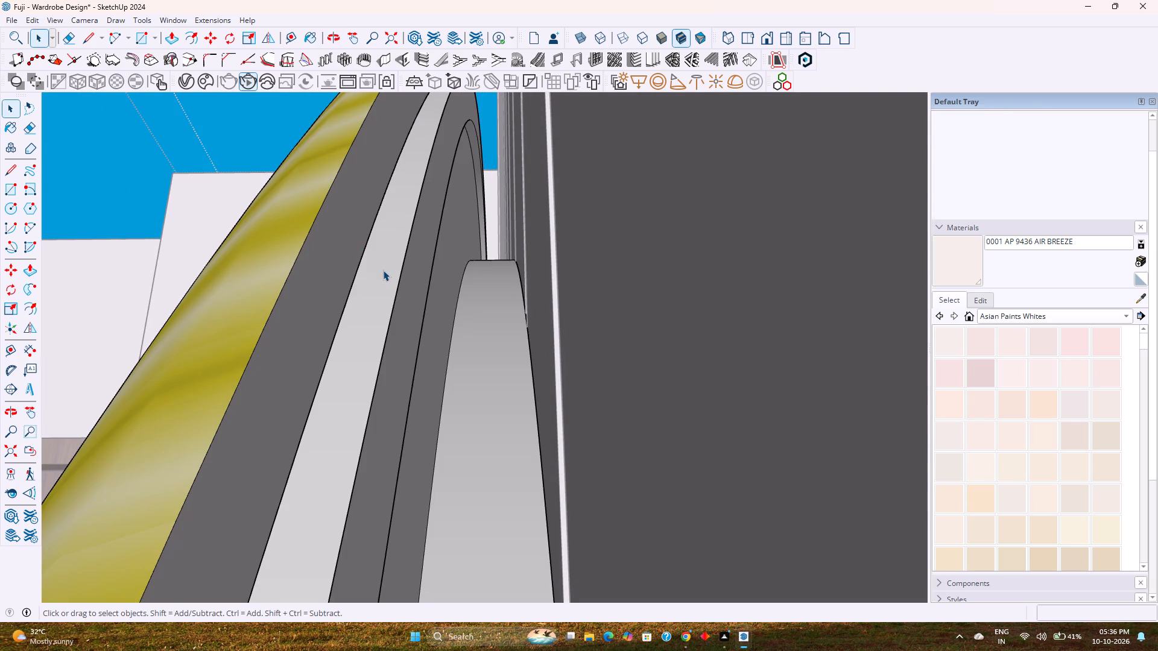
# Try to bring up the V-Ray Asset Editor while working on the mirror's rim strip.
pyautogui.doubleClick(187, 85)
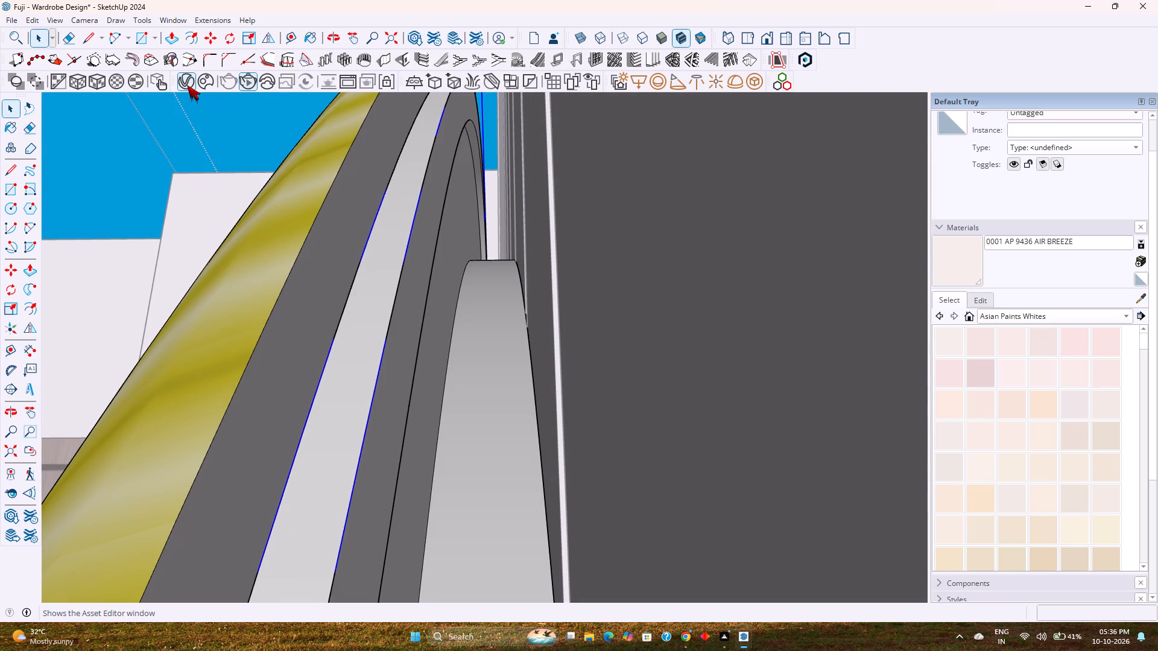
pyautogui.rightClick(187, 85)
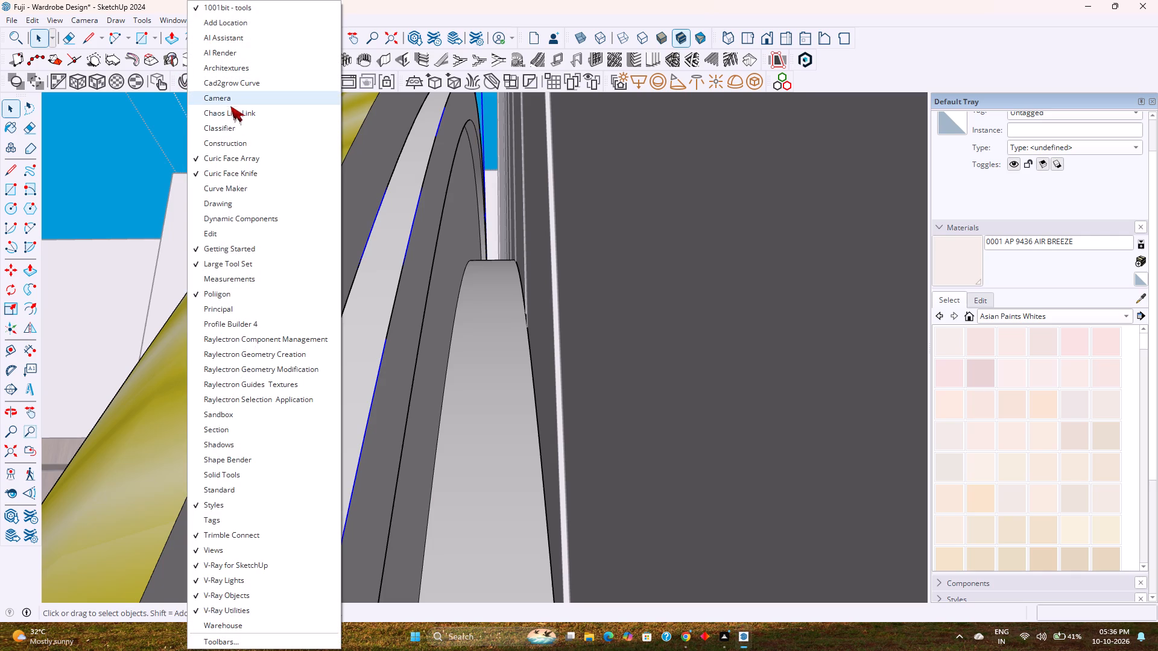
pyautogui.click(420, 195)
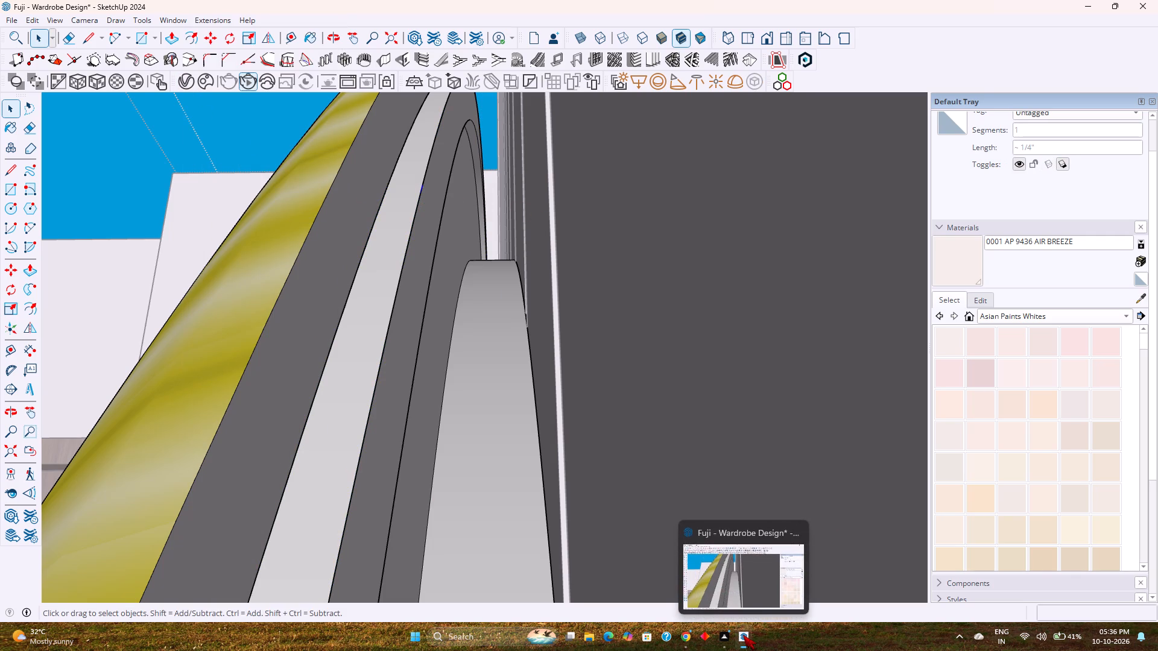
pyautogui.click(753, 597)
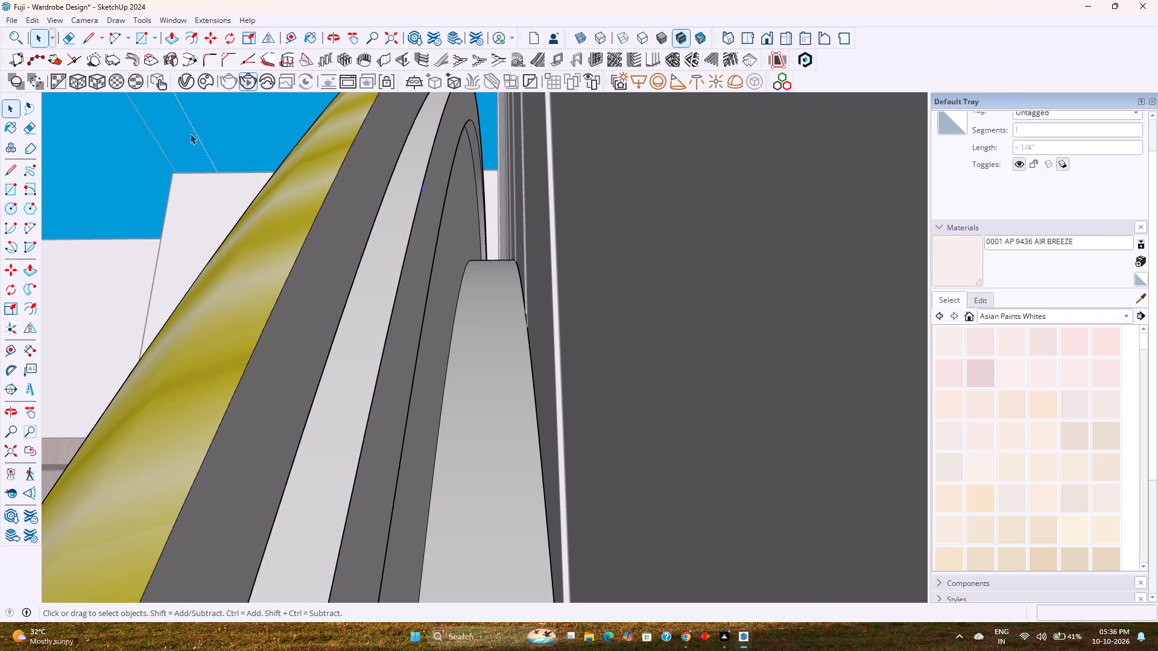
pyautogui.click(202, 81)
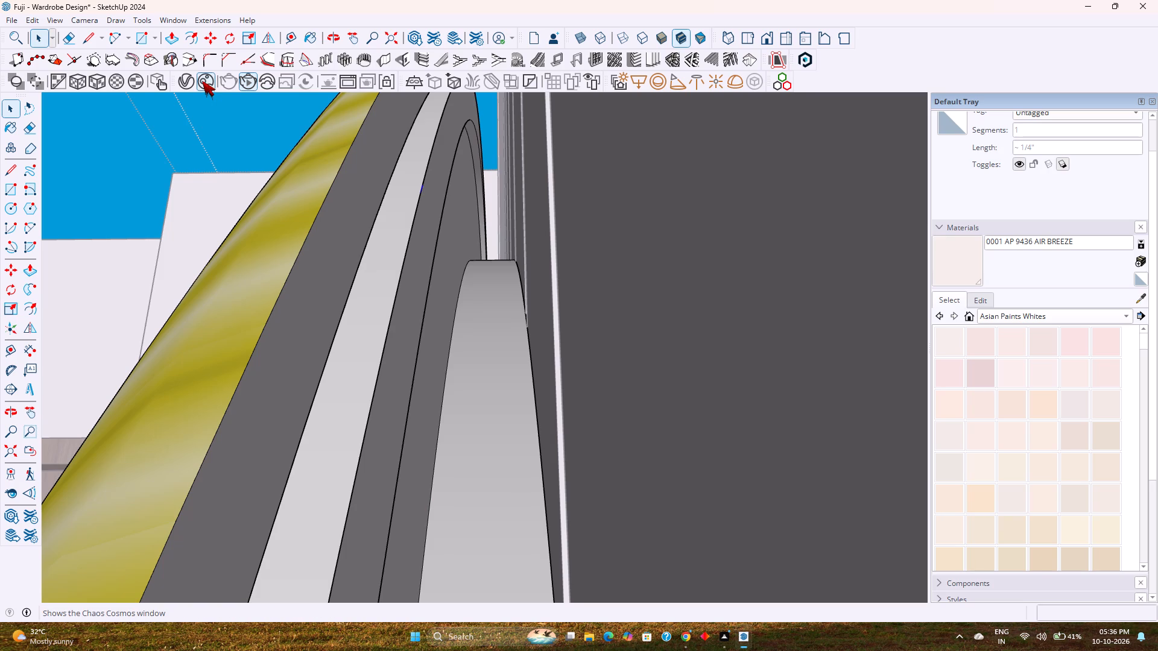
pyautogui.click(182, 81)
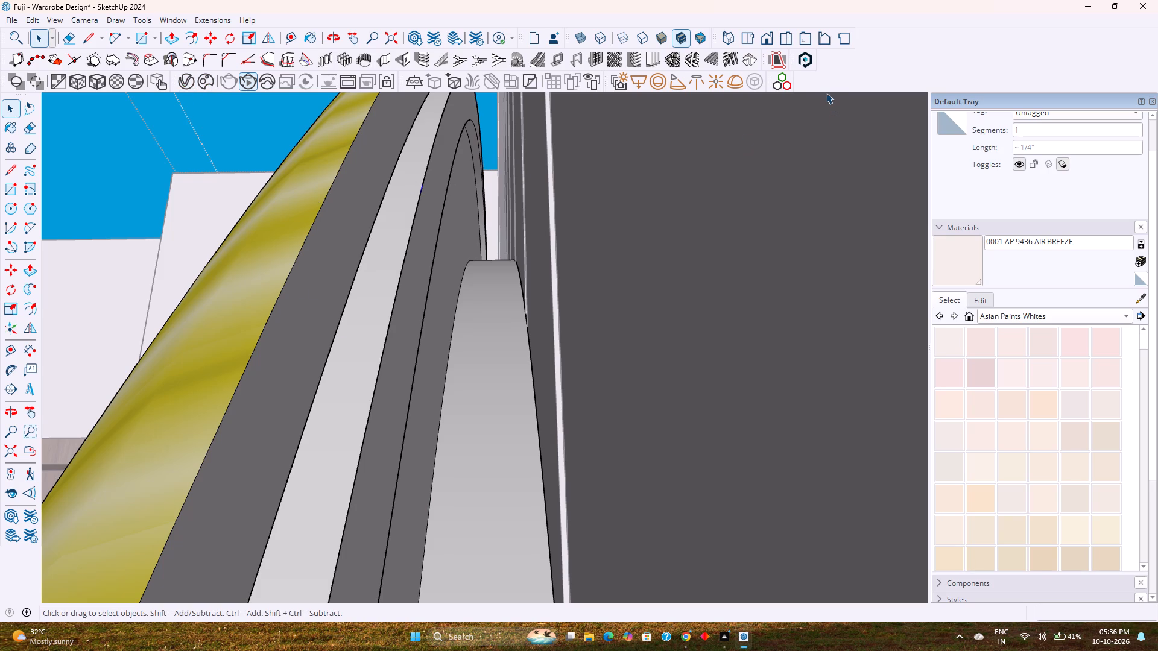
# Stop the V-Ray interactive render.
pyautogui.click(241, 80)
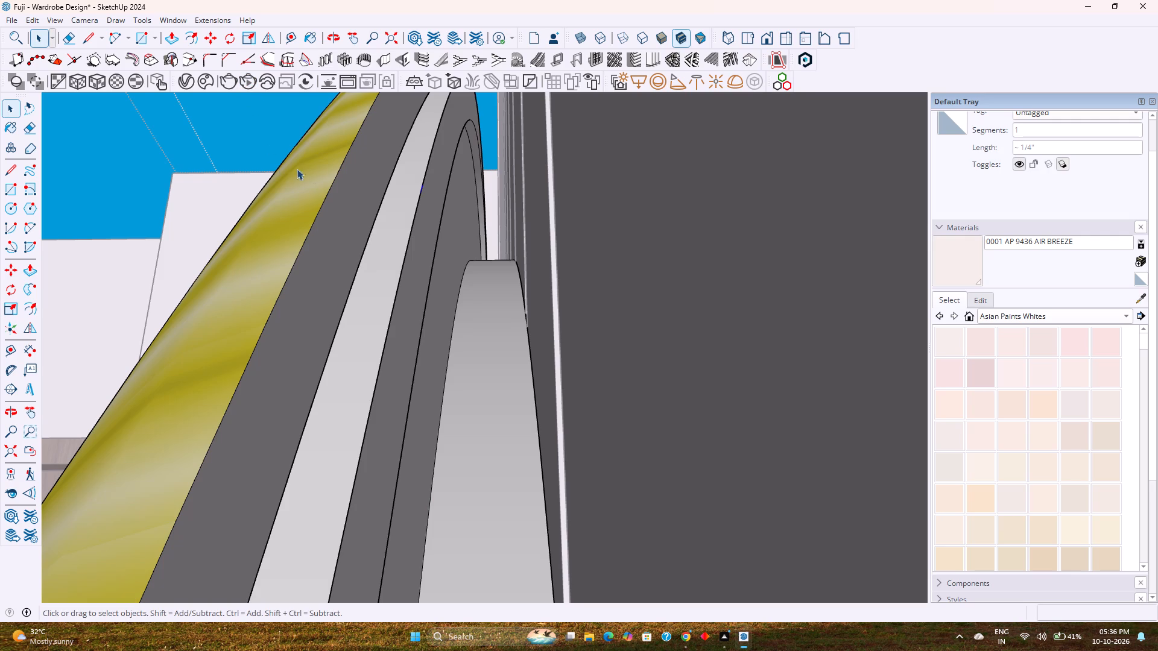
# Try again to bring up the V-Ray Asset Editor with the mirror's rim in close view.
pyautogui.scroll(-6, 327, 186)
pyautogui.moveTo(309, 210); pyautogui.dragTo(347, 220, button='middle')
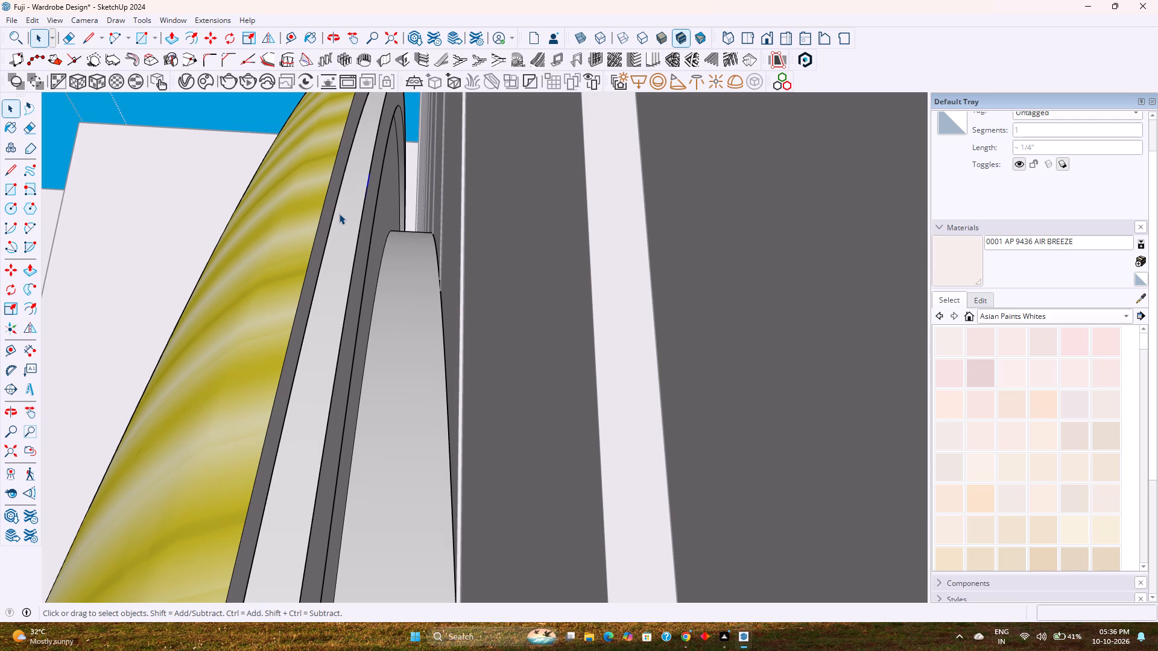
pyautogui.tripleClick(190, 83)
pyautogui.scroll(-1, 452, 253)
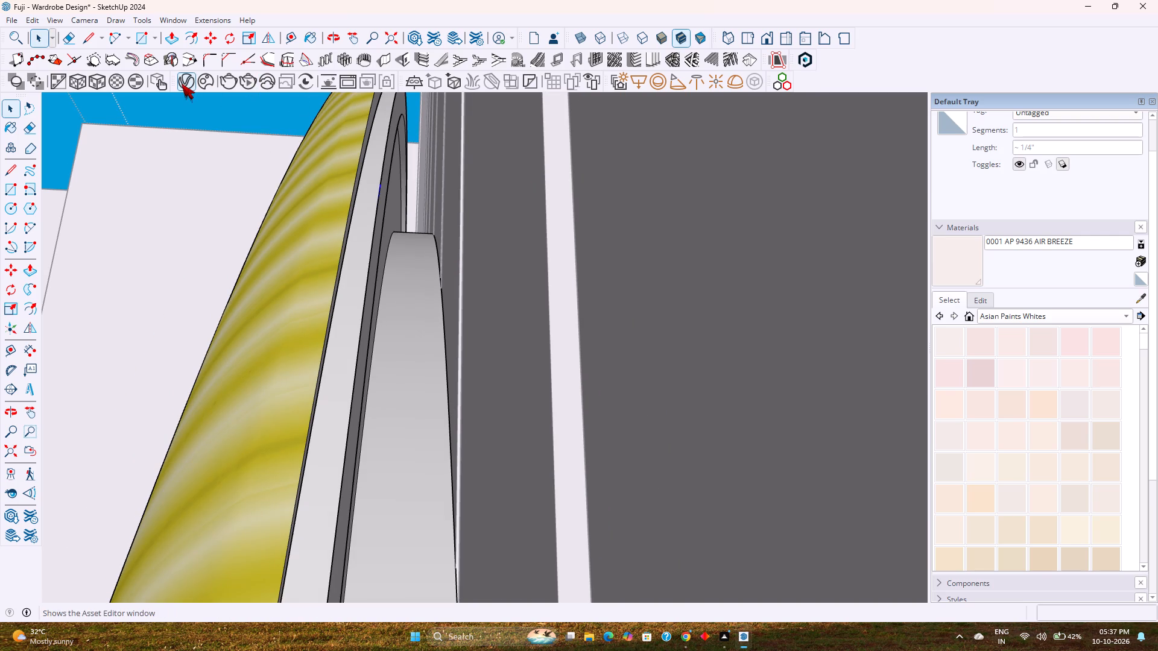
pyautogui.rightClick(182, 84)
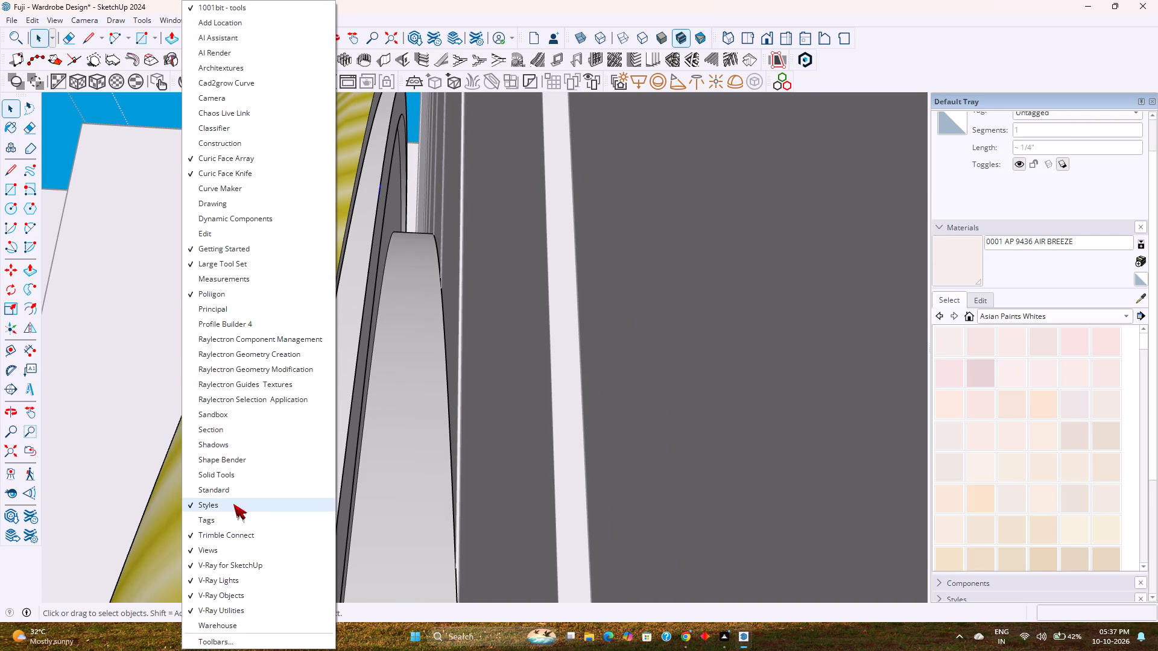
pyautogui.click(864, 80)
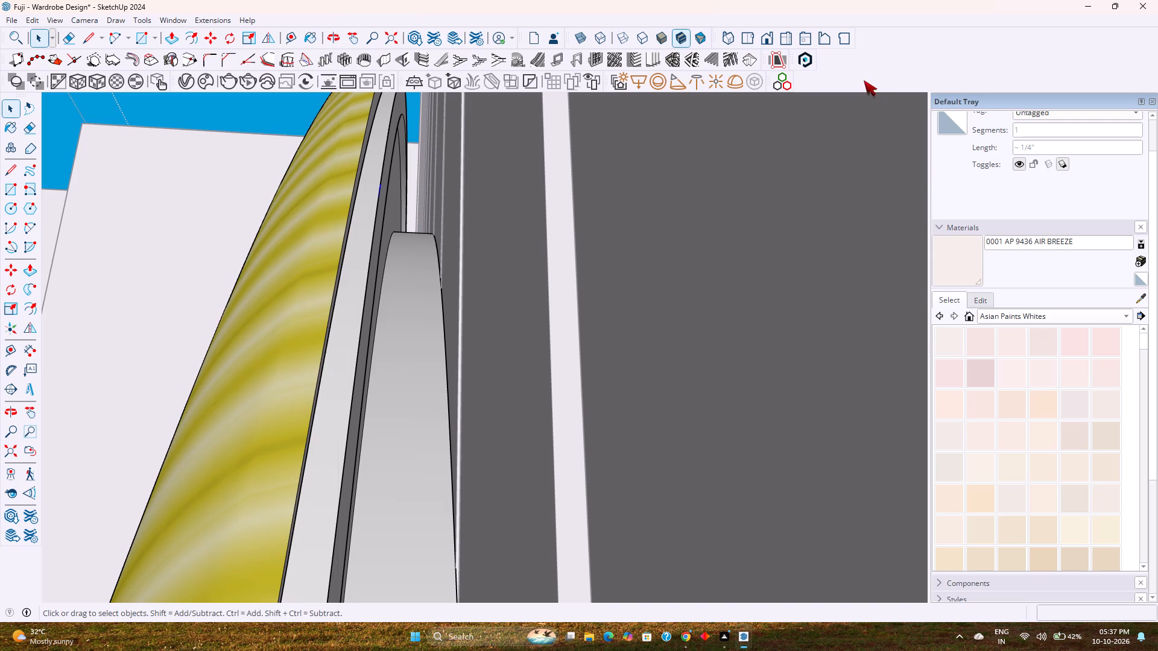
# Bring the whole room back into view from a raised front angle and leave the mirror's nested groups.
pyautogui.click(767, 36)
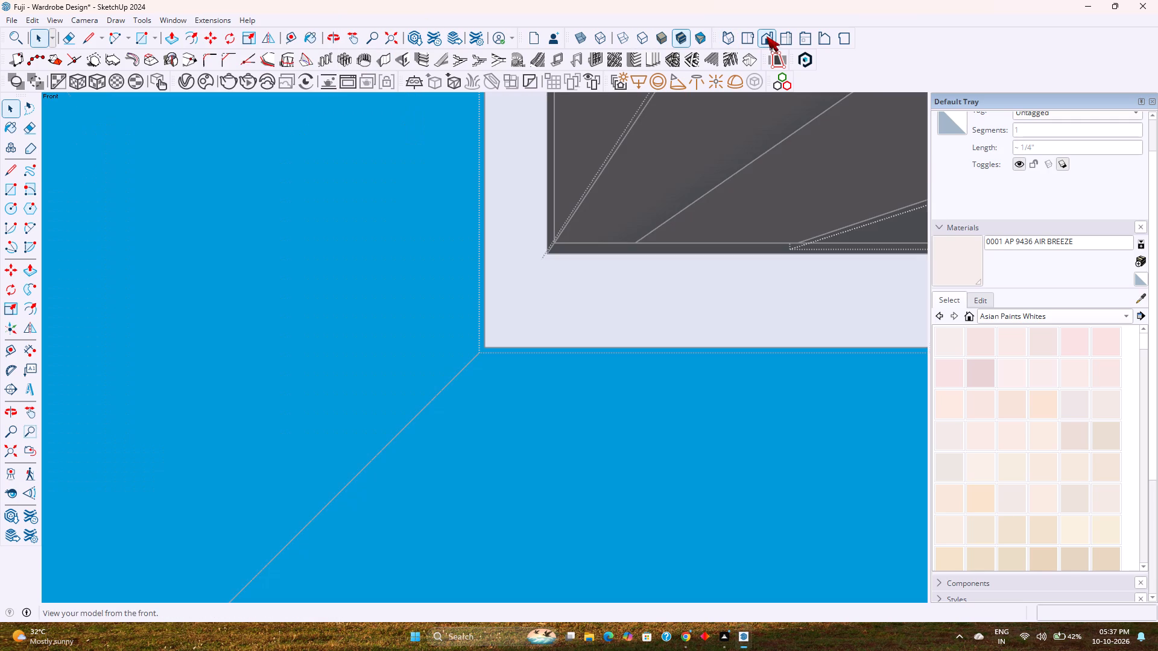
pyautogui.click(775, 33)
pyautogui.click(731, 35)
pyautogui.scroll(-17, 526, 336)
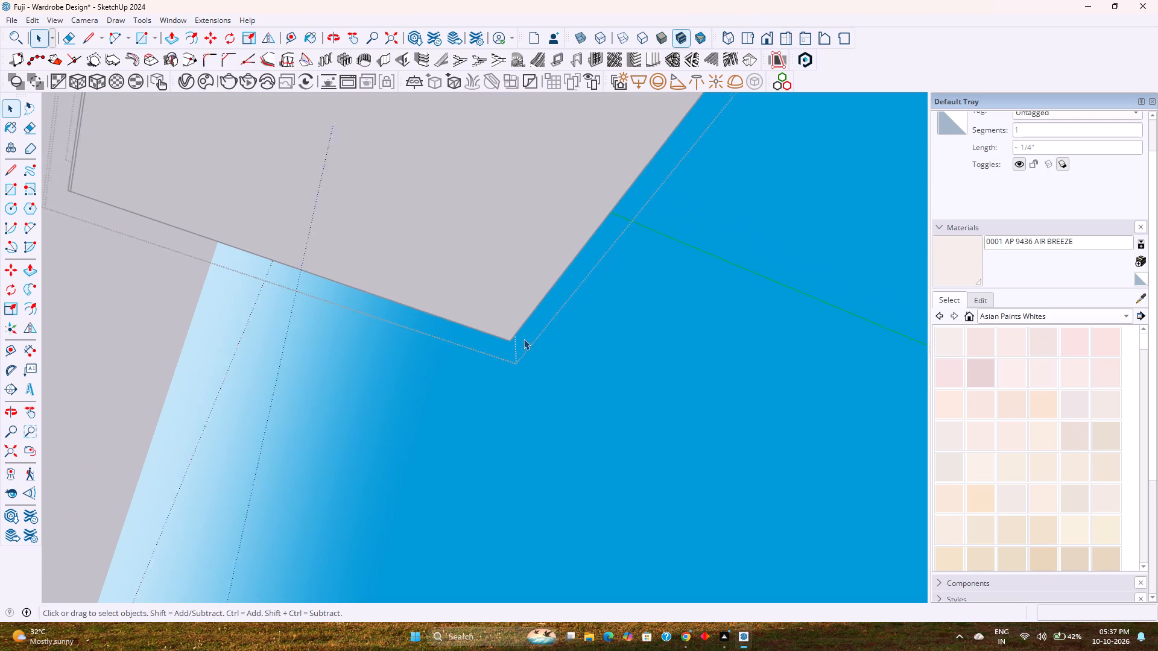
pyautogui.scroll(-6, 524, 339)
pyautogui.scroll(1, 524, 339)
pyautogui.scroll(-5, 522, 339)
pyautogui.click(10, 452)
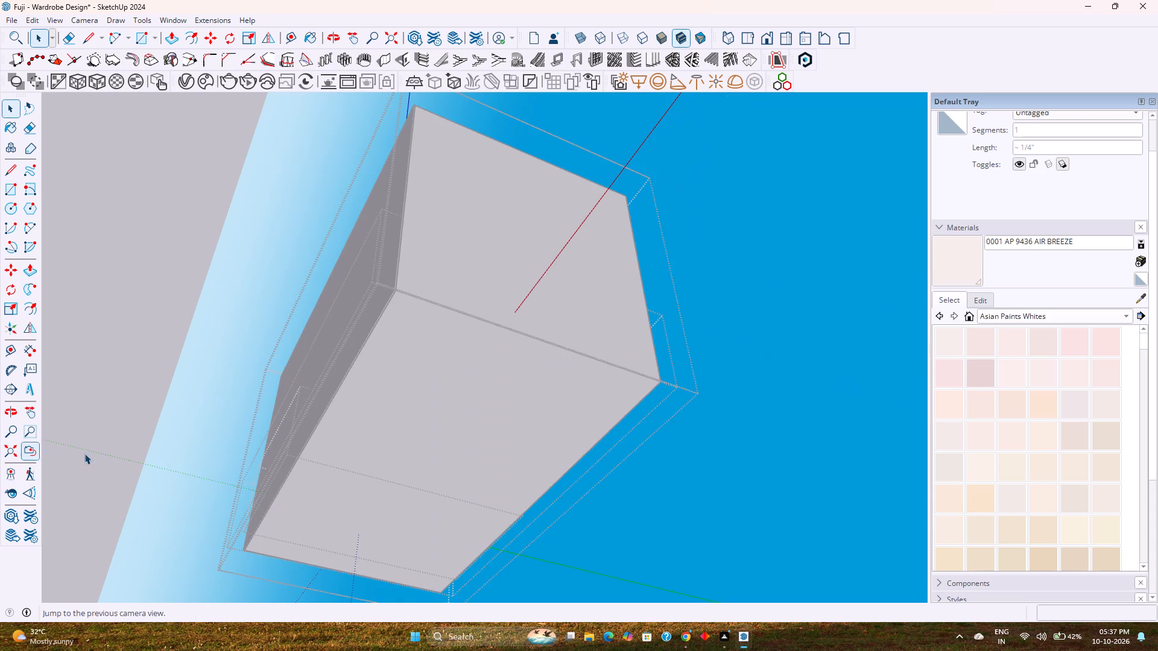
pyautogui.click(768, 36)
pyautogui.moveTo(680, 172); pyautogui.dragTo(691, 291)
pyautogui.moveTo(657, 175); pyautogui.dragTo(675, 447, button='middle')
pyautogui.moveTo(604, 244); pyautogui.dragTo(631, 381, button='middle')
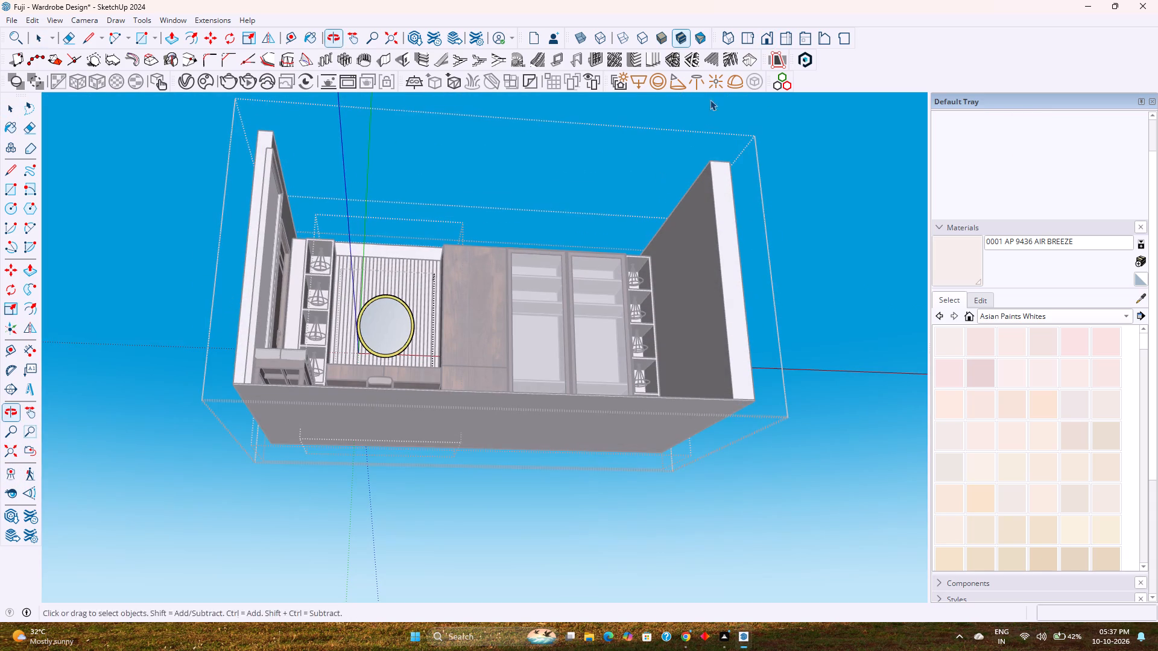
pyautogui.click(763, 38)
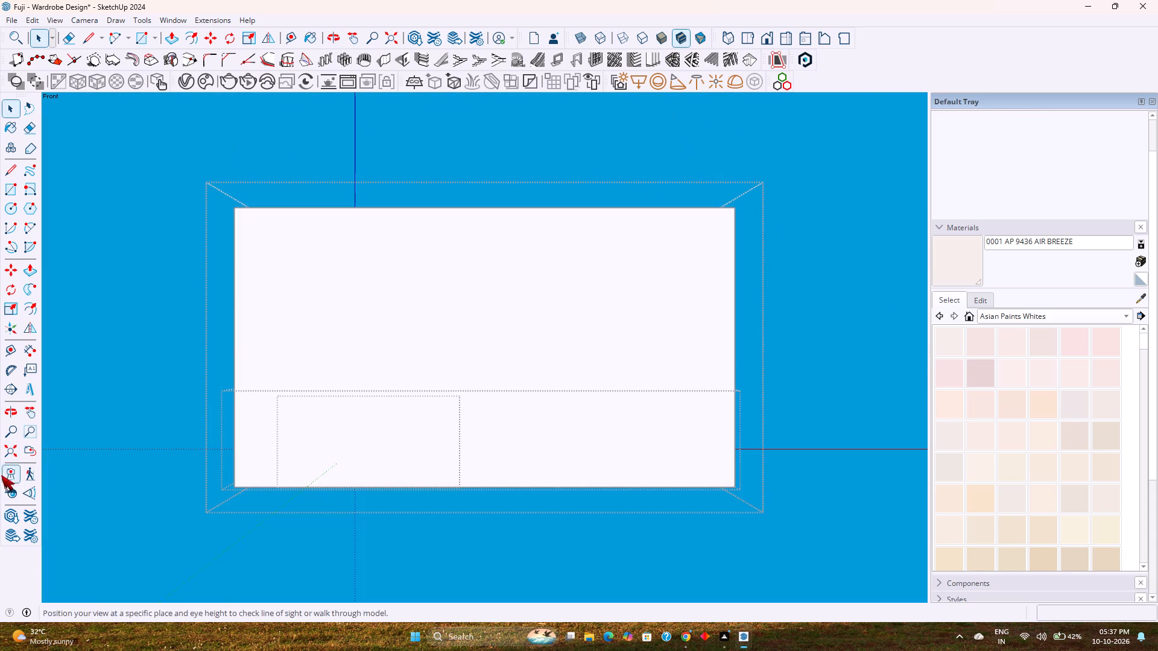
pyautogui.click(4, 456)
pyautogui.moveTo(410, 244); pyautogui.dragTo(405, 478, button='middle')
pyautogui.scroll(-4, 410, 336)
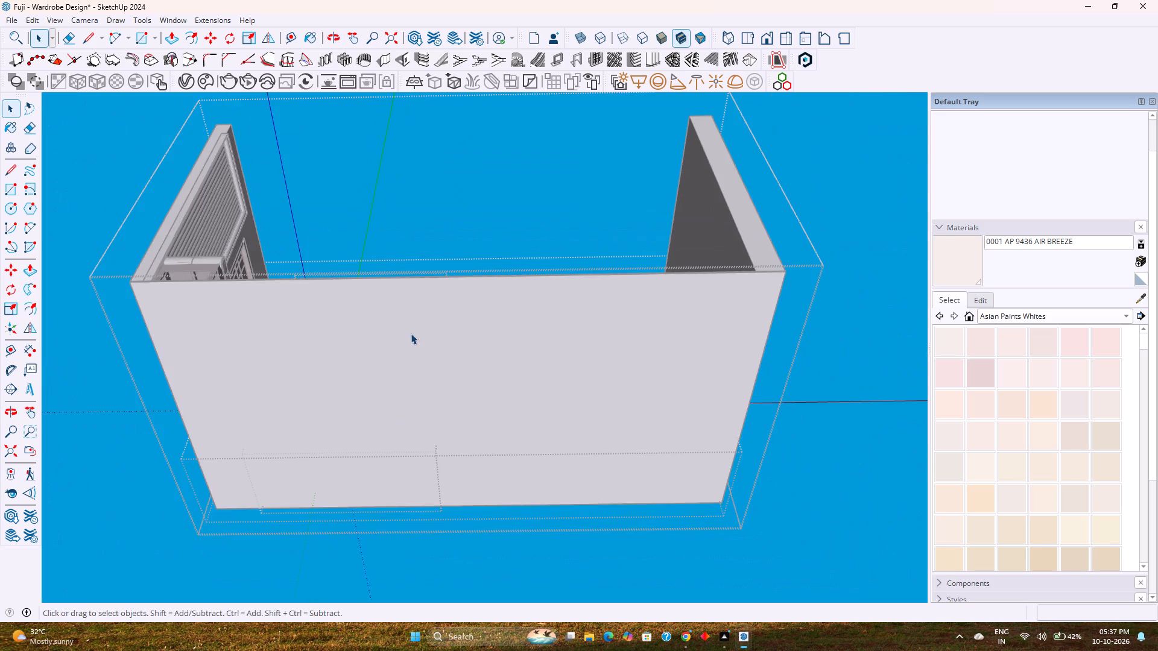
pyautogui.moveTo(414, 319); pyautogui.dragTo(413, 507, button='middle')
pyautogui.moveTo(423, 338); pyautogui.dragTo(430, 508, button='middle')
pyautogui.moveTo(428, 336); pyautogui.dragTo(434, 424, button='middle')
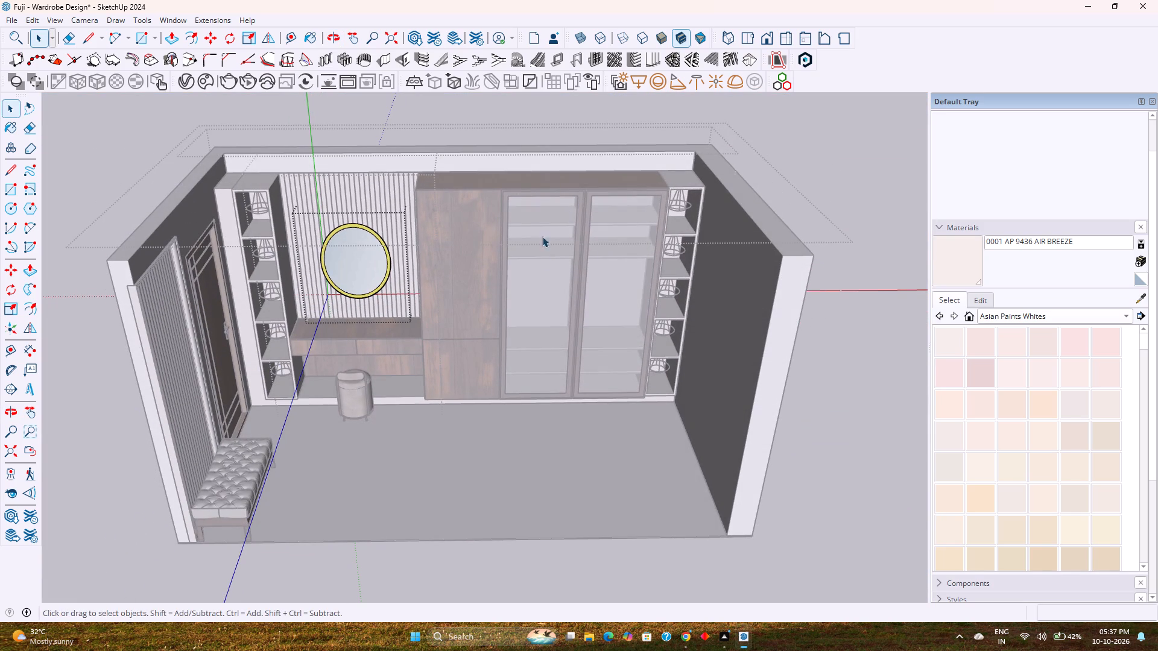
pyautogui.click(792, 406)
pyautogui.doubleClick(814, 415)
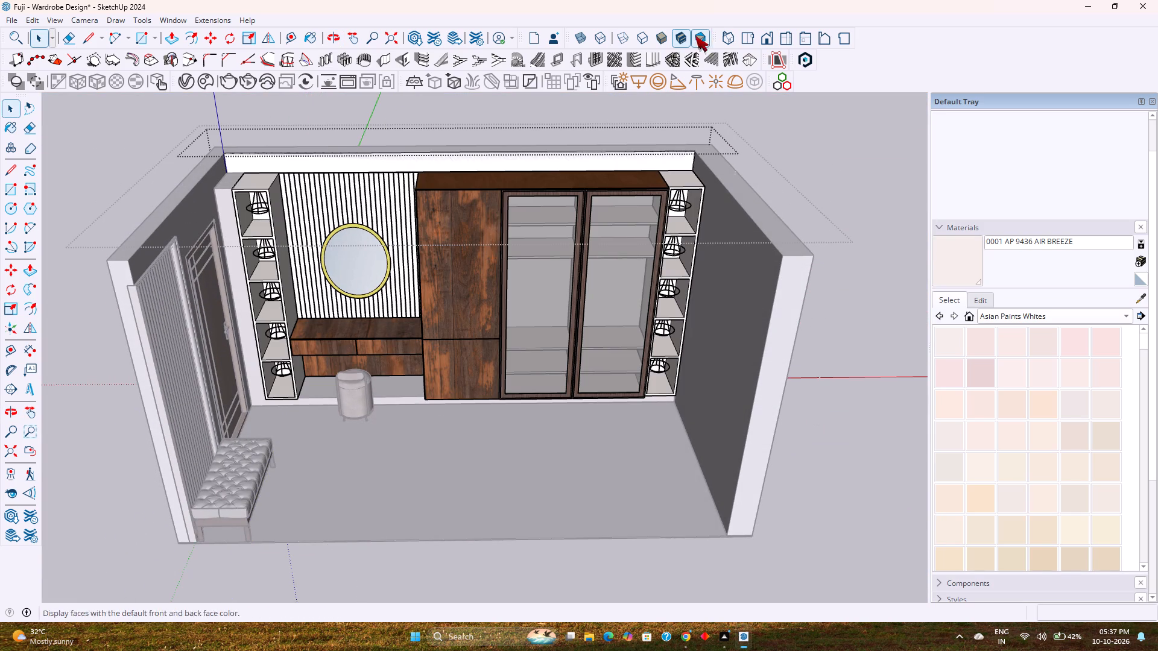
# Switch to the front view framing the whole wardrobe wall and save the model.
pyautogui.click(771, 45)
pyautogui.scroll(2, 516, 380)
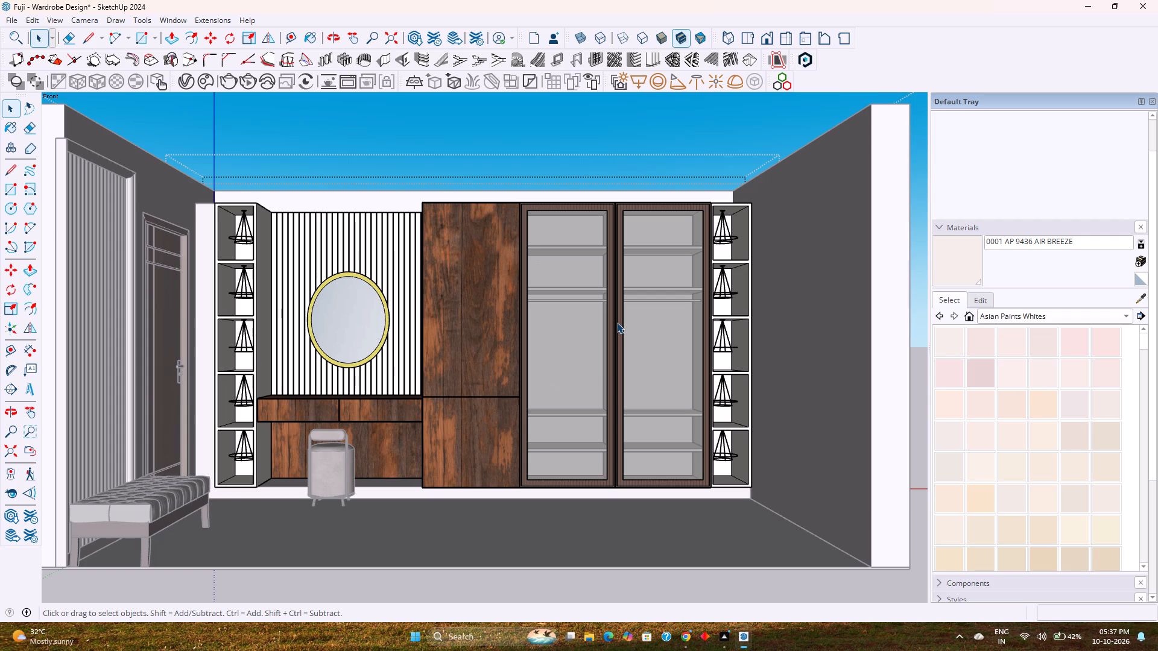
pyautogui.hotkey('ctrl', 's')
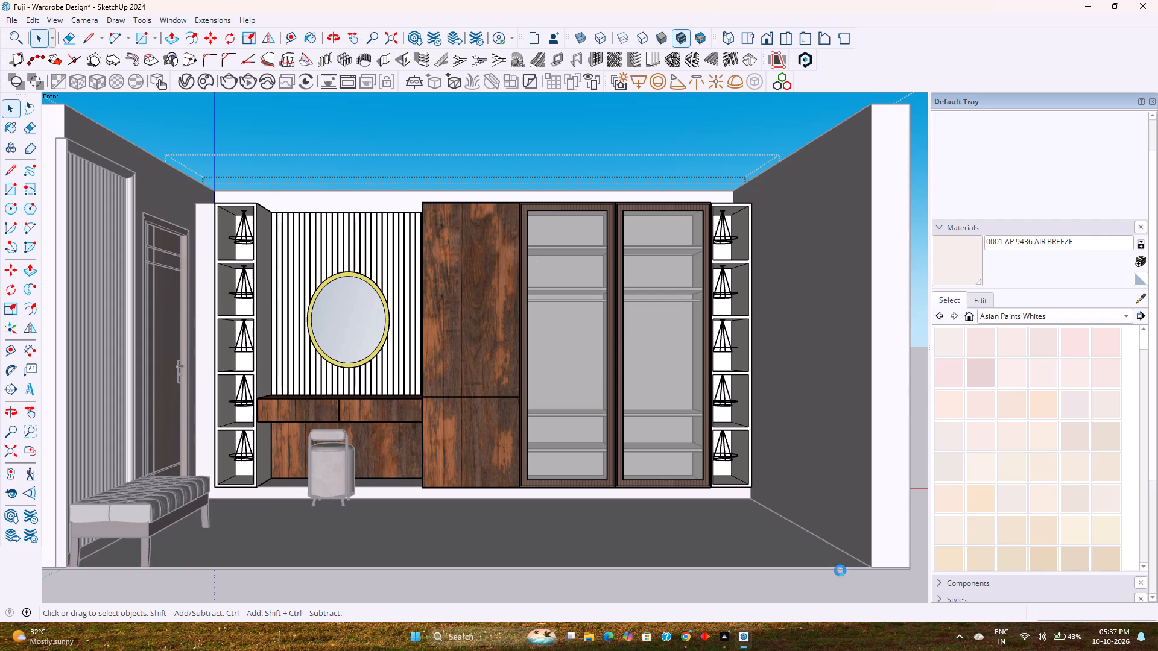
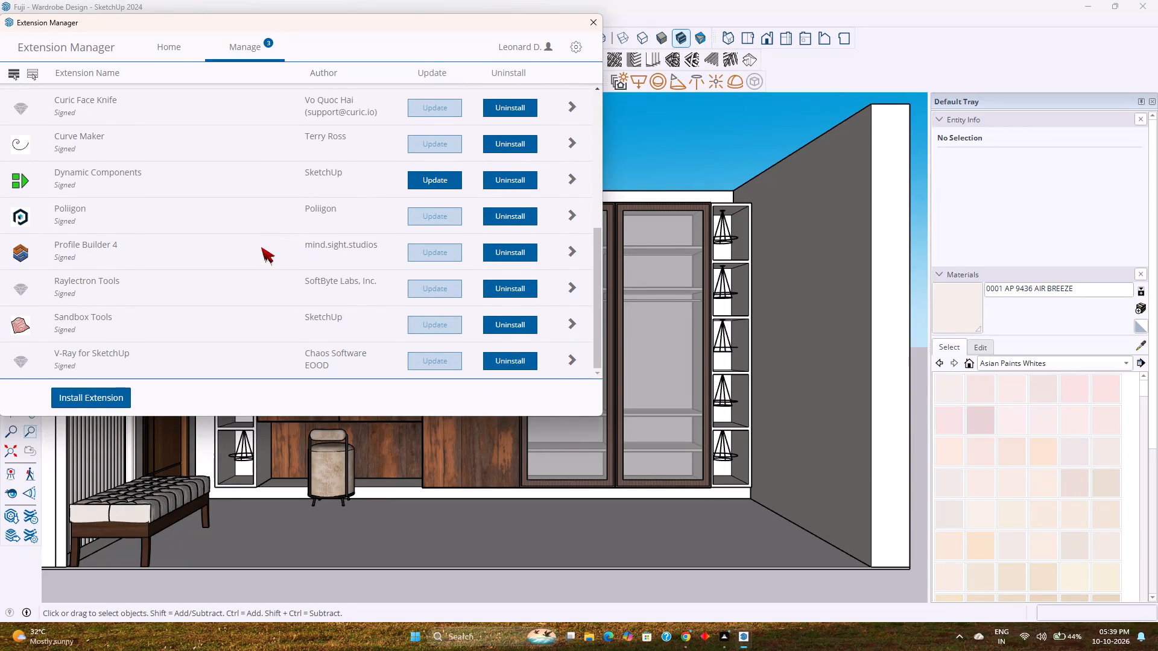
# Close the Extension Manager.
pyautogui.click(153, 45)
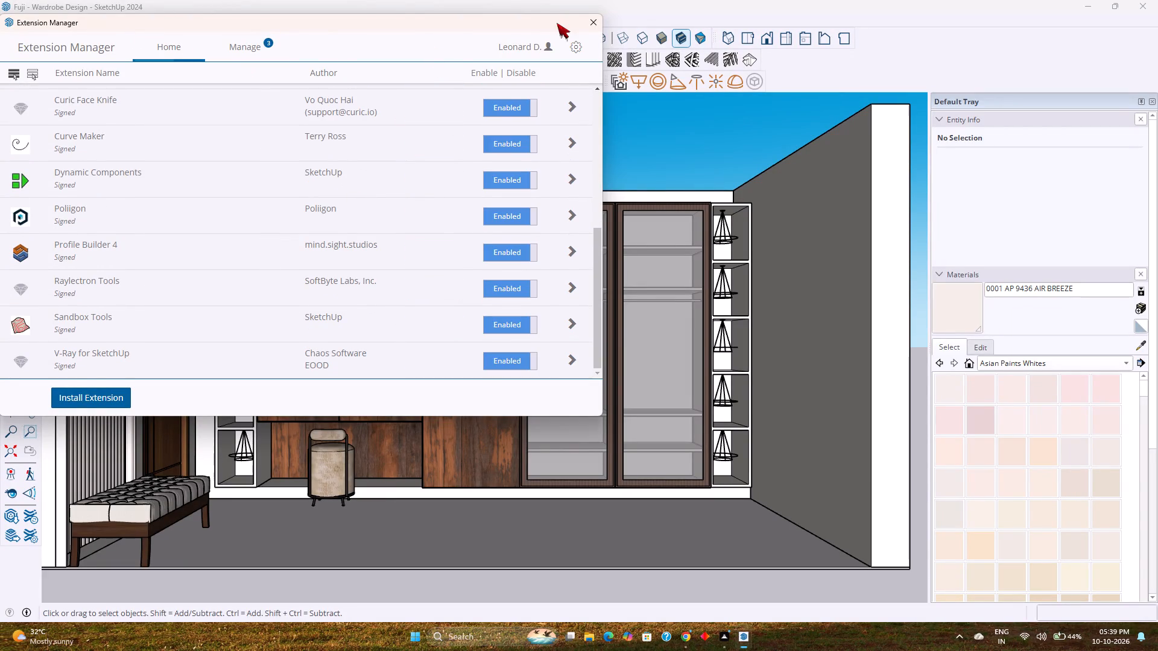
pyautogui.click(590, 26)
# Bring up the V-Ray Asset Editor and show the Spot Light's parameters.
pyautogui.click(183, 81)
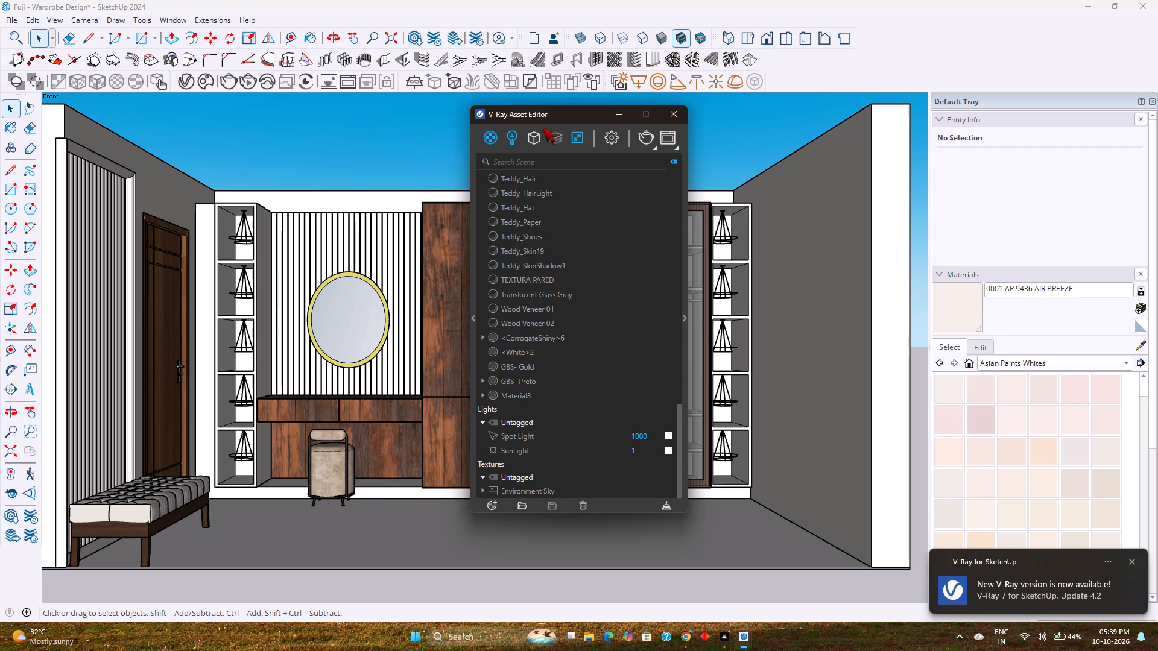
pyautogui.moveTo(563, 115); pyautogui.dragTo(214, 100)
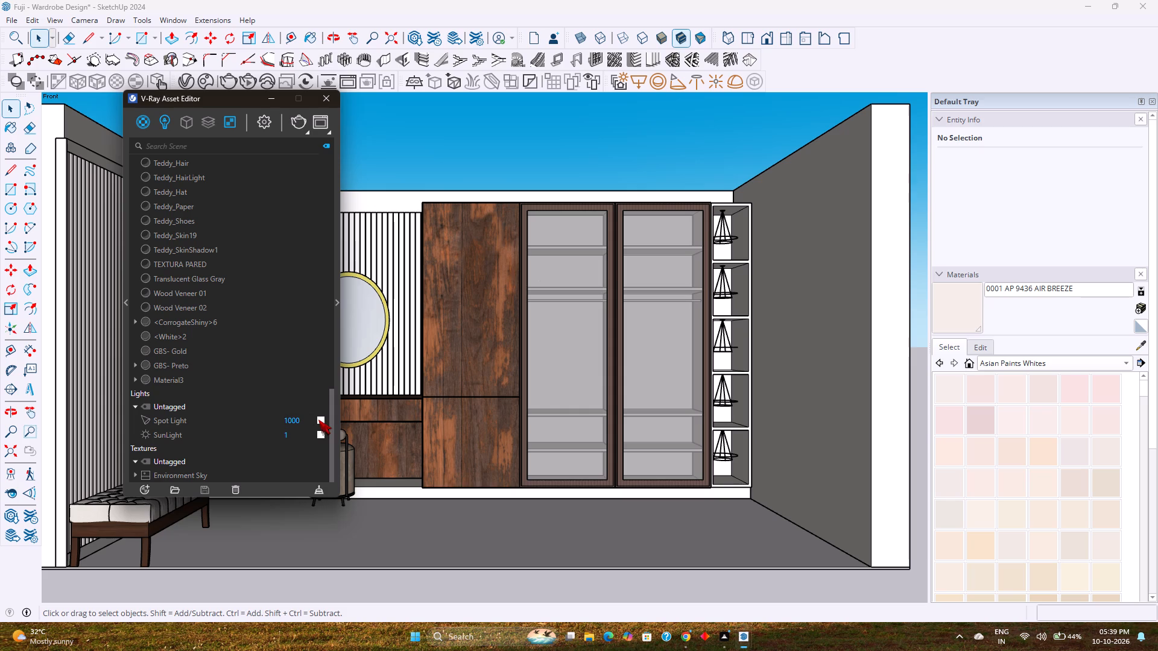
pyautogui.click(232, 421)
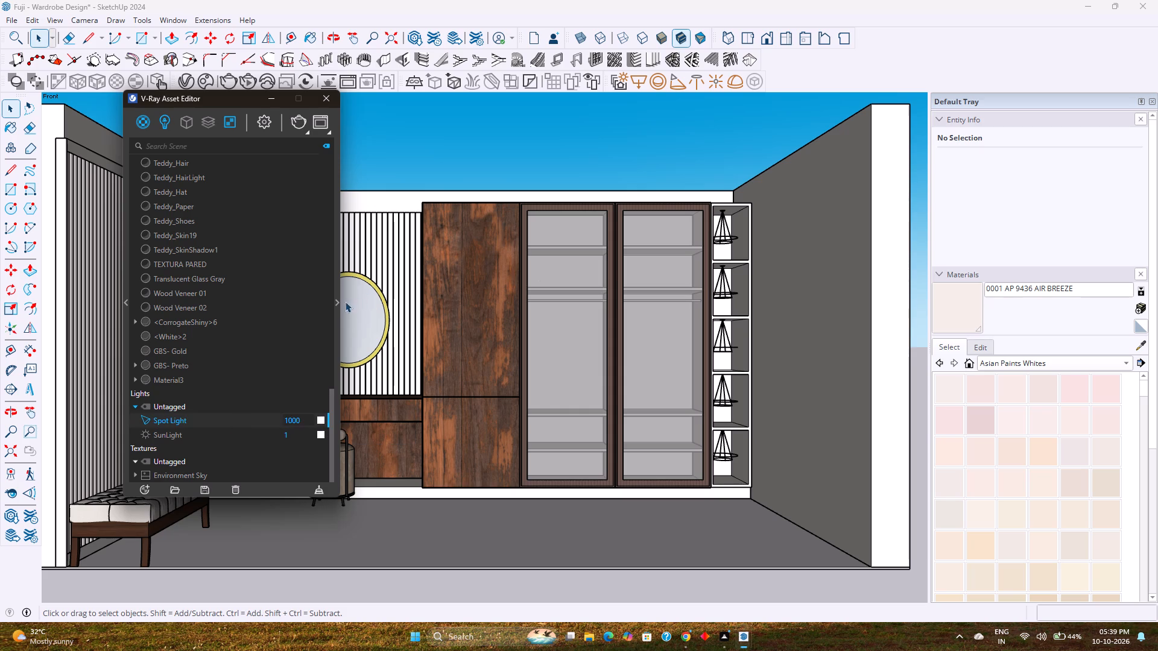
pyautogui.click(337, 303)
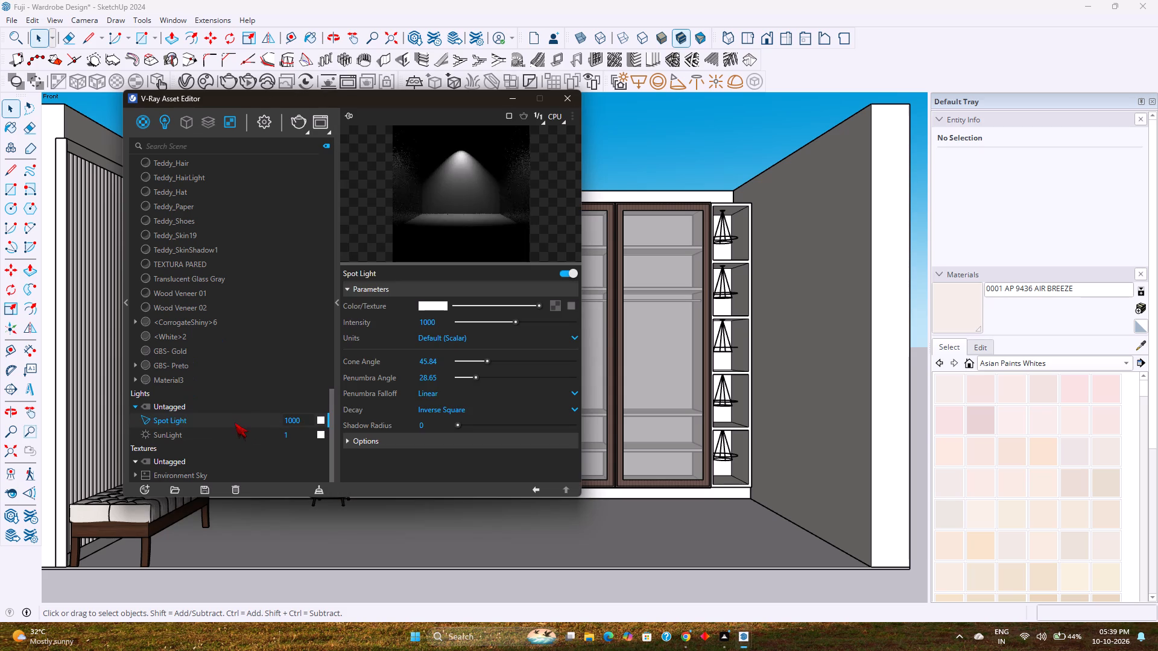
# Rename the Spot Light asset to "Wardrobe beside lights".
pyautogui.rightClick(209, 424)
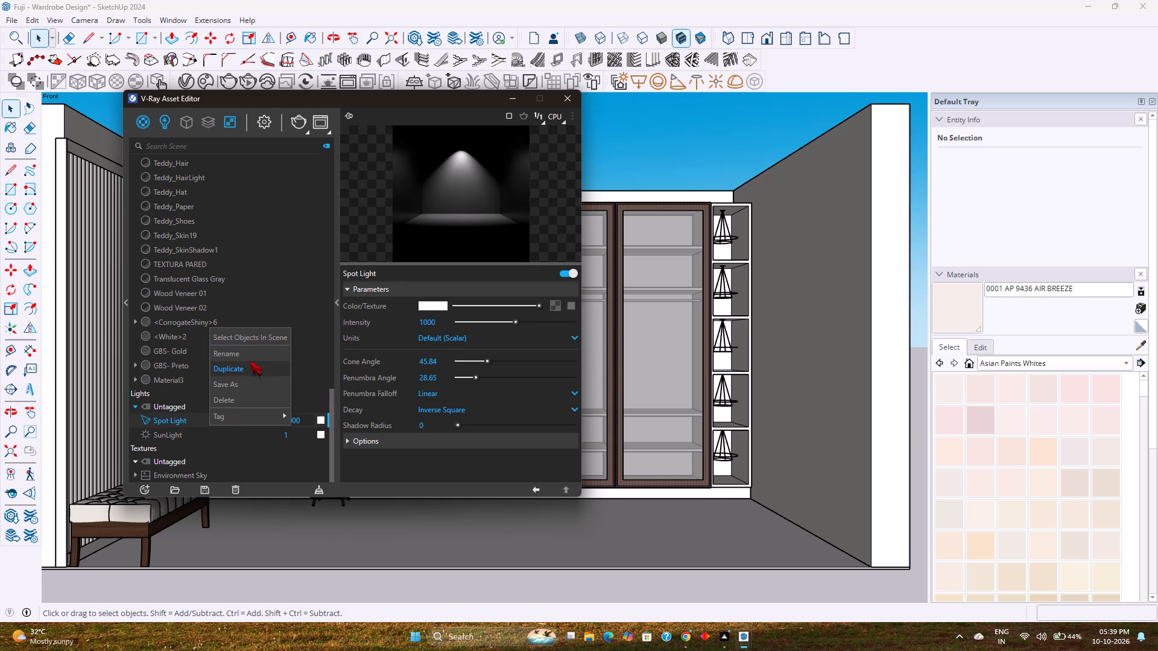
pyautogui.click(249, 353)
pyautogui.press('BackSpace')
pyautogui.press('BackSpace')
pyautogui.press('BackSpace')
pyautogui.press('BackSpace')
pyautogui.press('BackSpace')
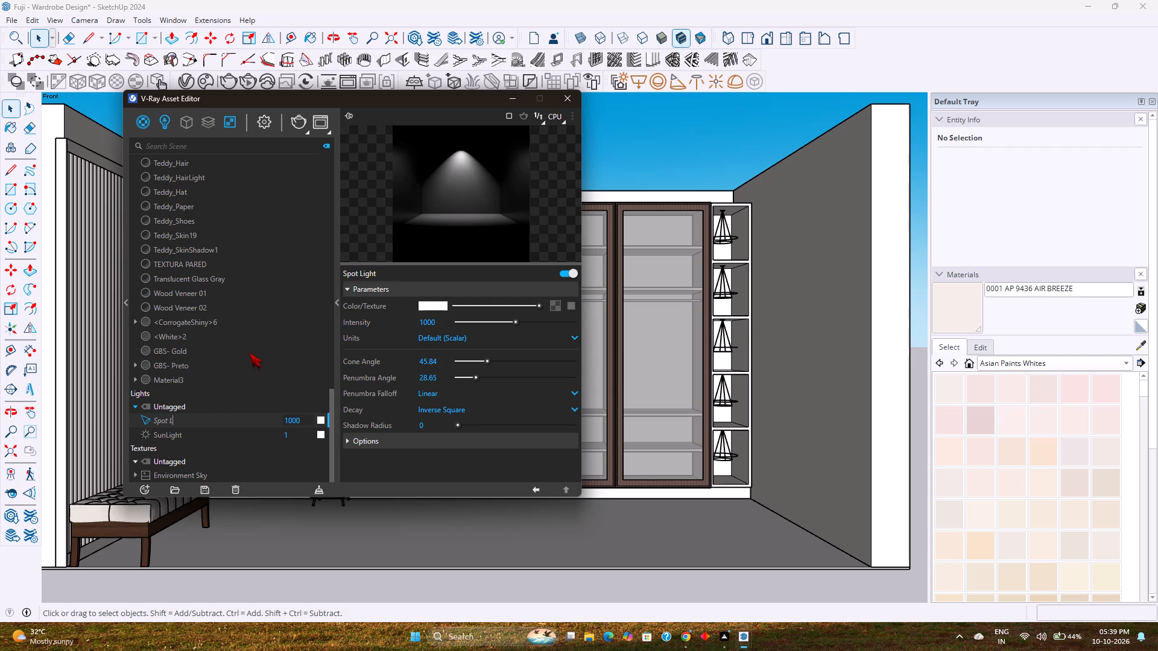
pyautogui.press('BackSpace')
pyautogui.press('BackSpace')
pyautogui.press('BackSpace')
pyautogui.press('BackSpace')
pyautogui.press('BackSpace')
pyautogui.write('Wardrbi')
pyautogui.press('BackSpace')
pyautogui.press('BackSpace')
pyautogui.write('obe beside')
pyautogui.press('space')
pyautogui.write('lighst')
pyautogui.press('BackSpace')
pyautogui.write('ts')
pyautogui.press('BackSpace')
pyautogui.press('BackSpace')
pyautogui.press('BackSpace')
pyautogui.write('ts')
pyautogui.press('Return')
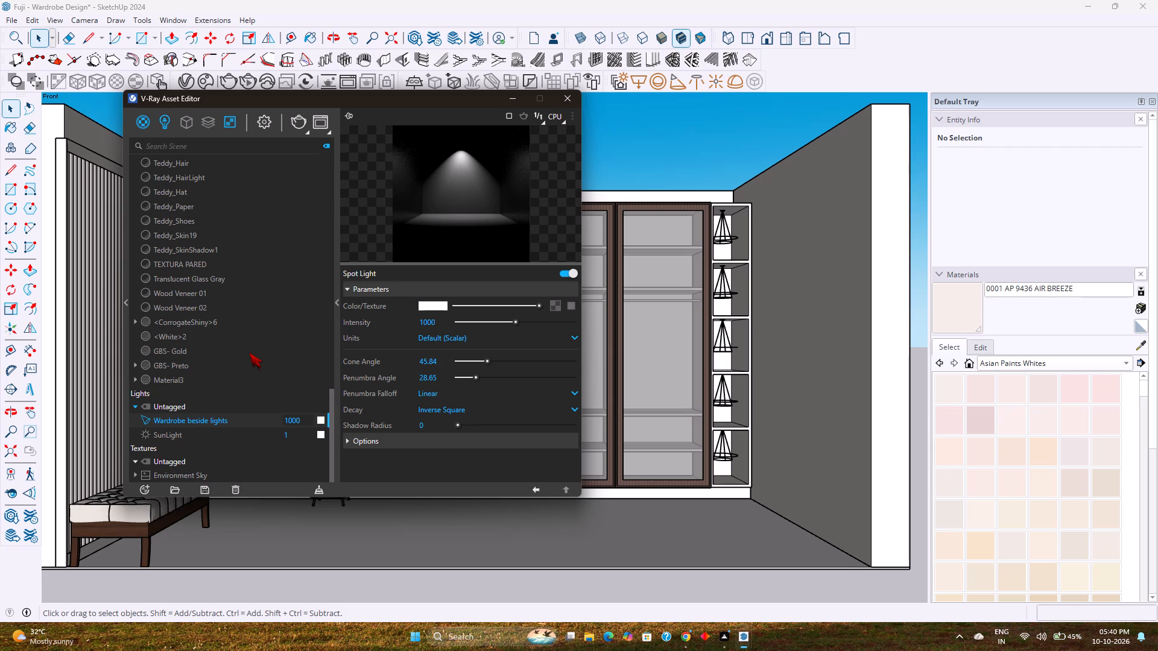
# Set the wardrobe spot light's units to Radiant power (W), penumbra falloff to Smooth Cubic and decay to Inverse.
pyautogui.click(451, 336)
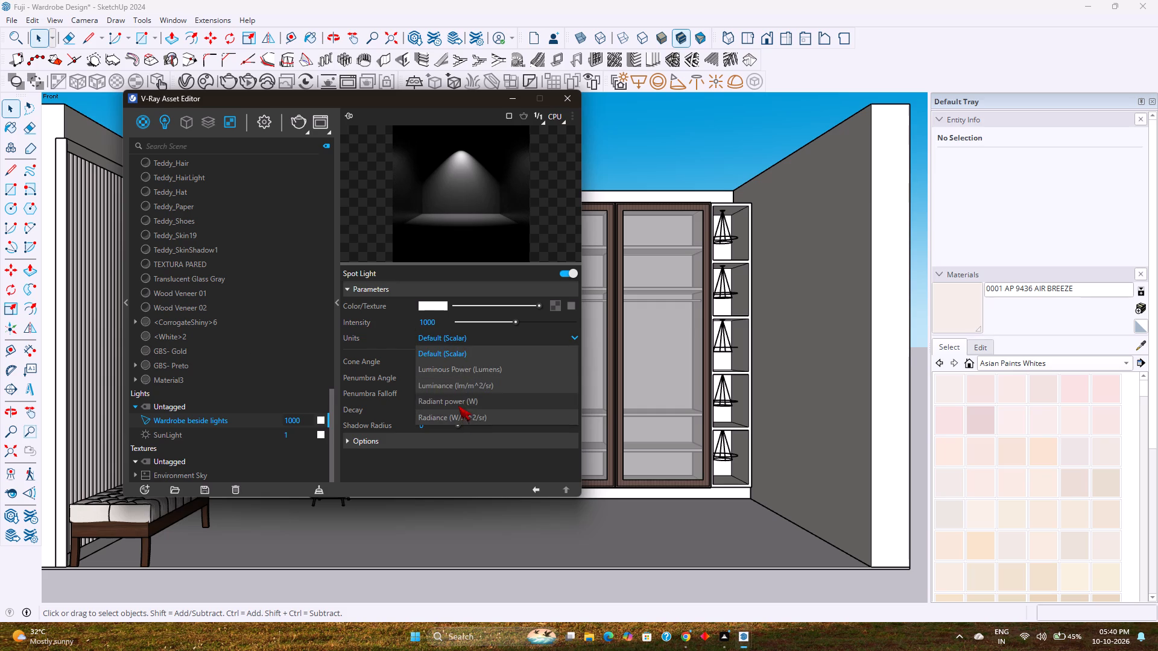
pyautogui.click(458, 403)
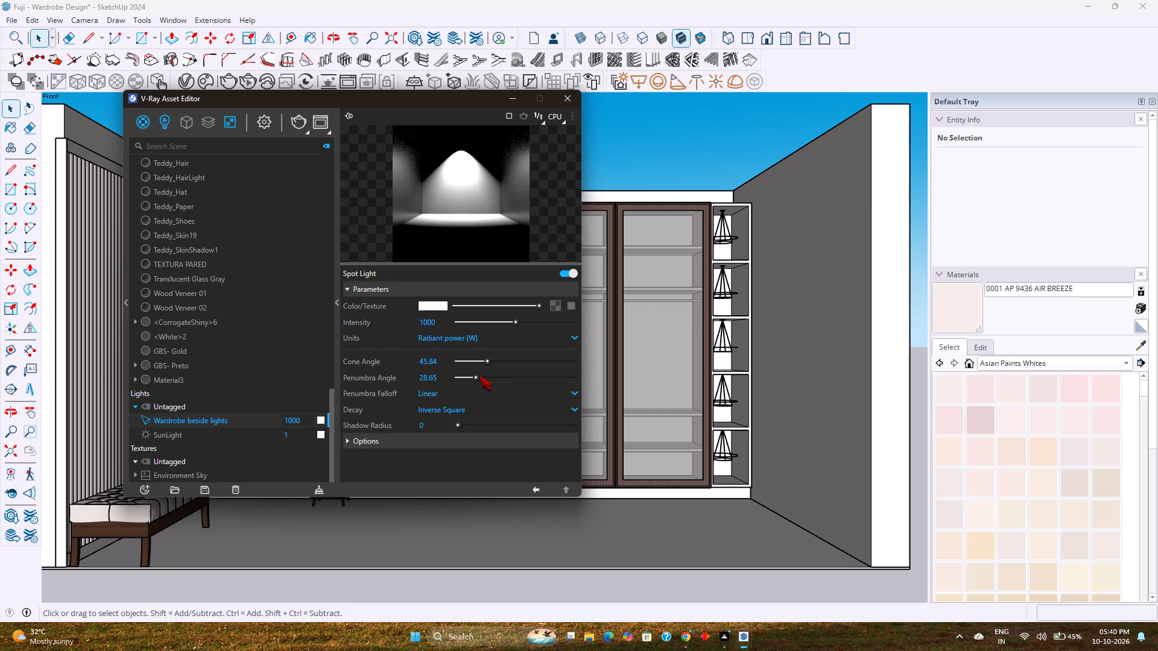
pyautogui.click(469, 390)
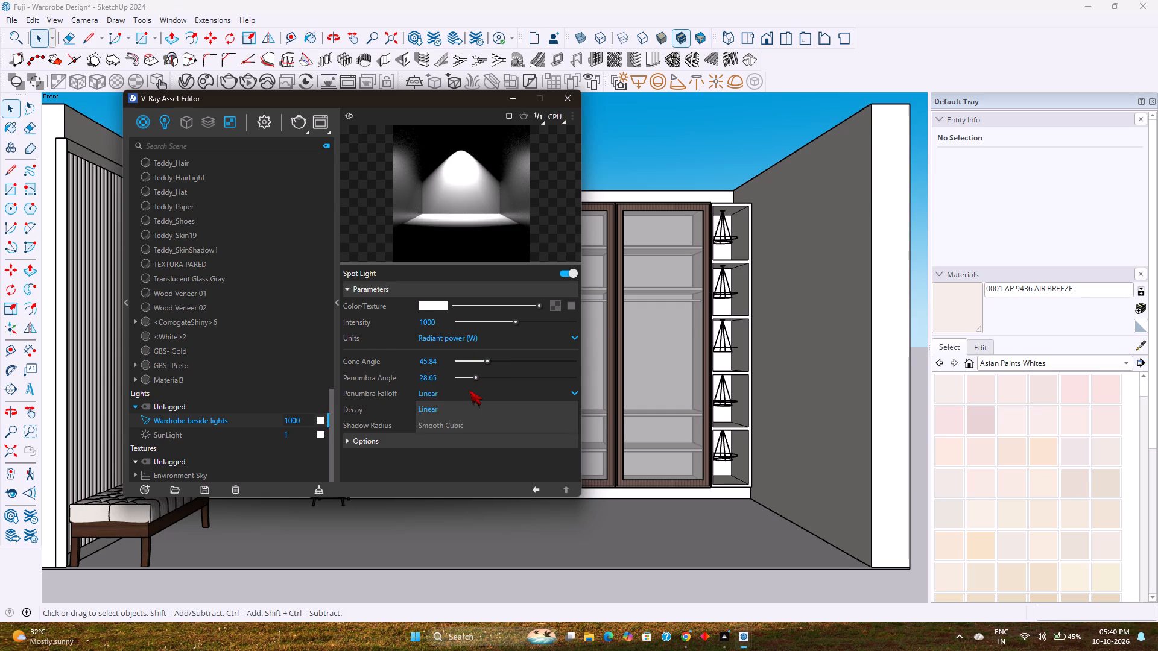
pyautogui.click(457, 420)
pyautogui.click(456, 413)
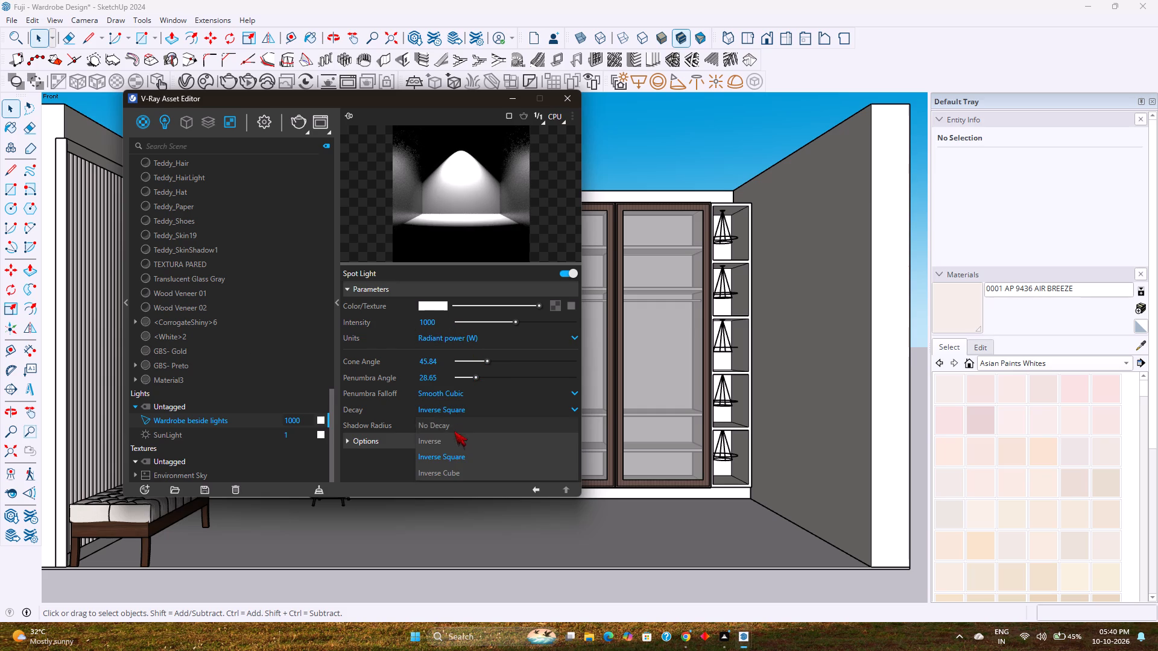
pyautogui.click(454, 438)
# Set the wardrobe spot light's penumbra angle to about 63, cone angle to about 80 and intensity to 1190.
pyautogui.moveTo(477, 378); pyautogui.dragTo(497, 377)
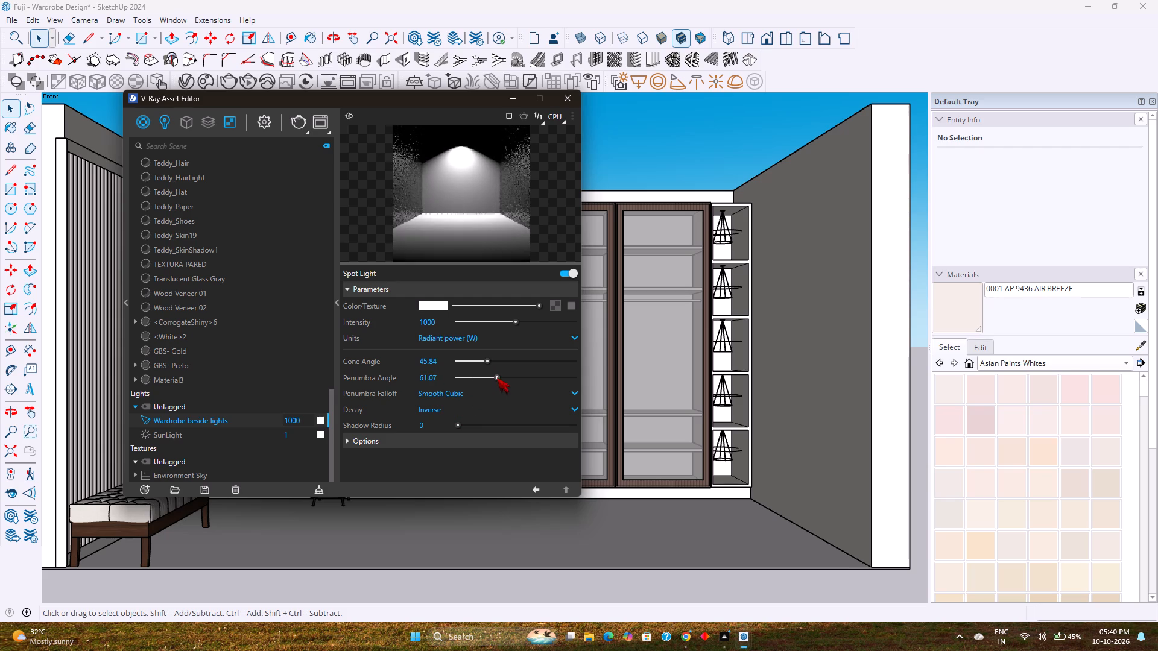
pyautogui.moveTo(497, 377); pyautogui.dragTo(498, 376)
pyautogui.moveTo(490, 363); pyautogui.dragTo(484, 361)
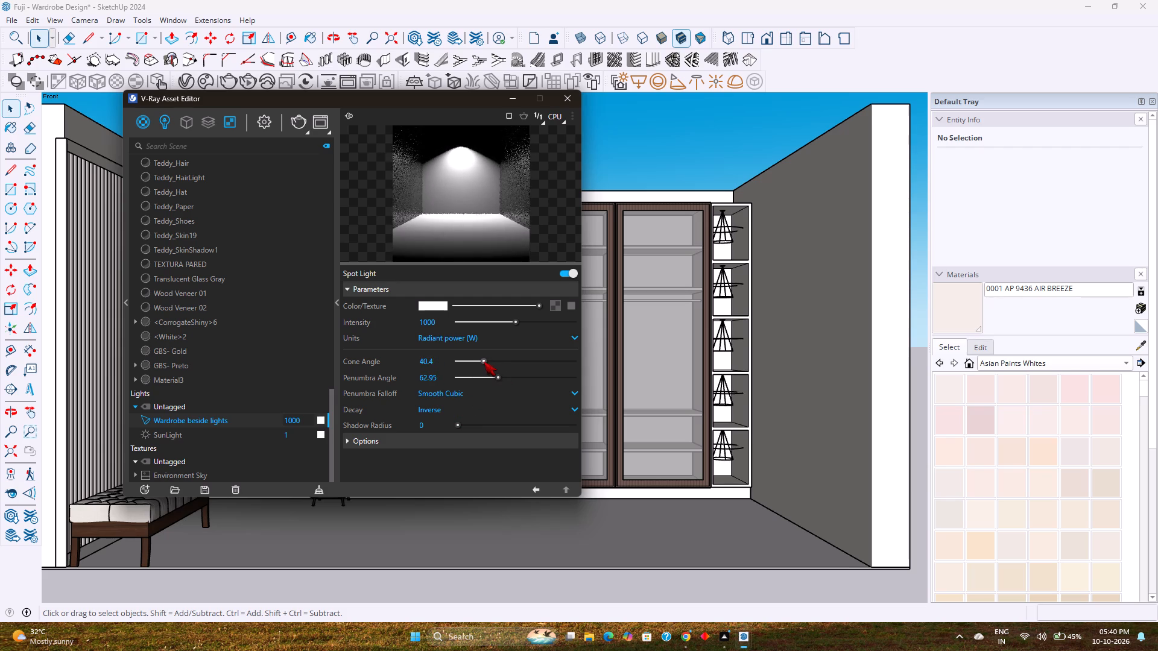
pyautogui.moveTo(484, 361); pyautogui.dragTo(509, 359)
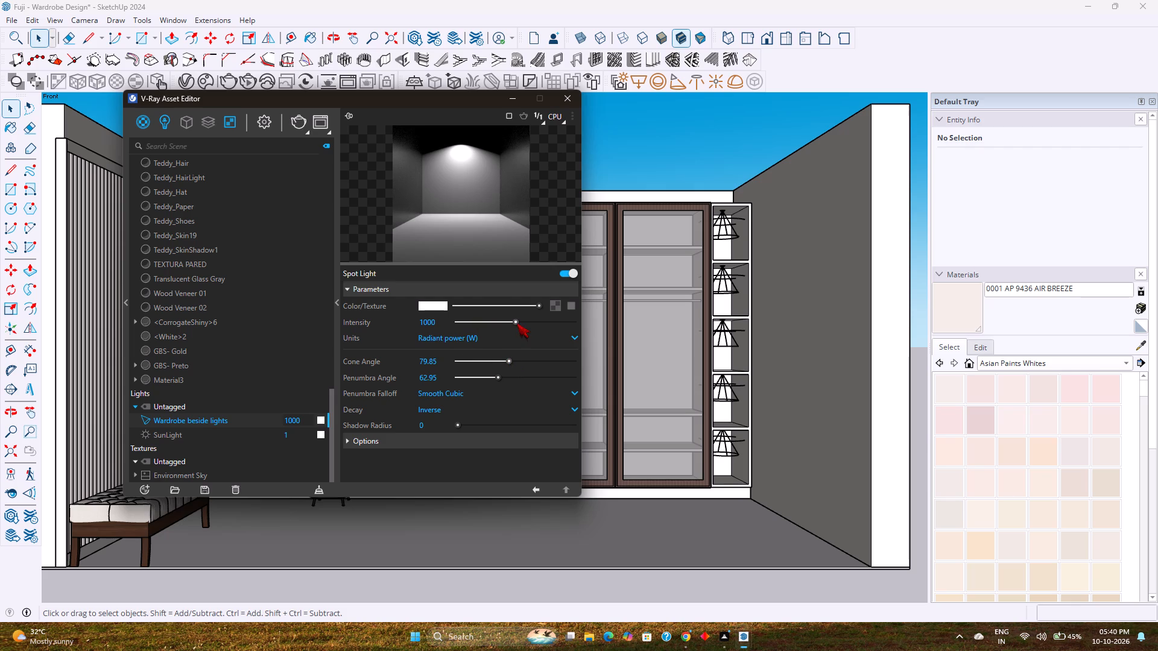
pyautogui.moveTo(518, 323); pyautogui.dragTo(527, 323)
# Give the wardrobe spot light a warm cream color, about RGB 0.976, 0.911, 0.769, and close the Asset Editor.
pyautogui.click(434, 307)
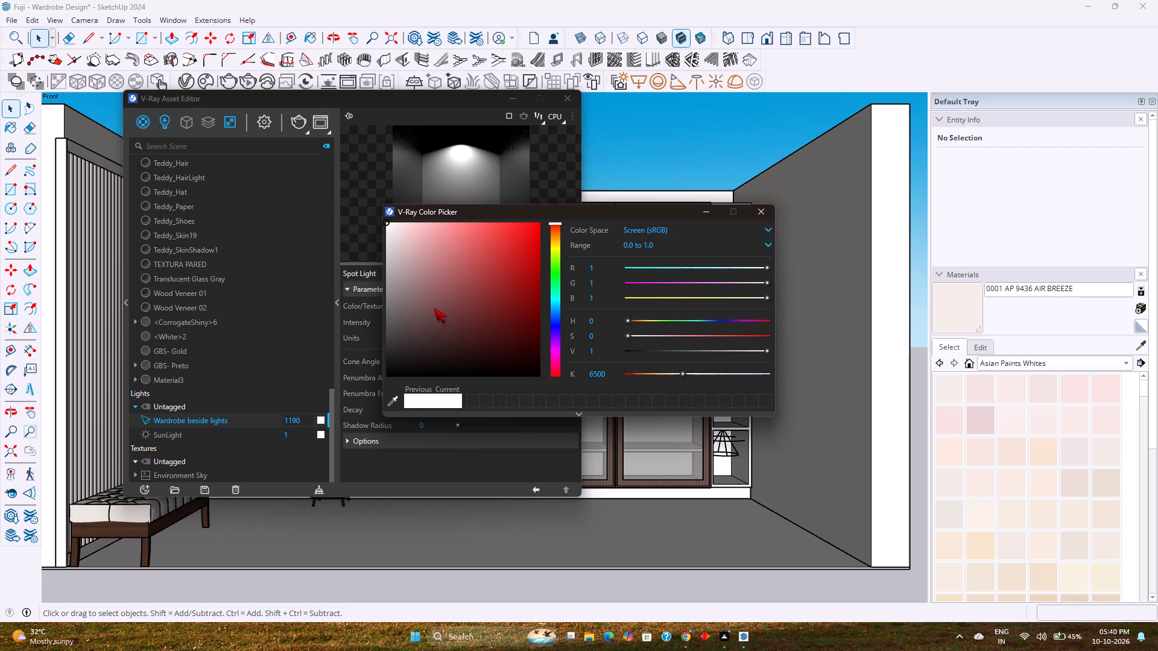
pyautogui.click(558, 233)
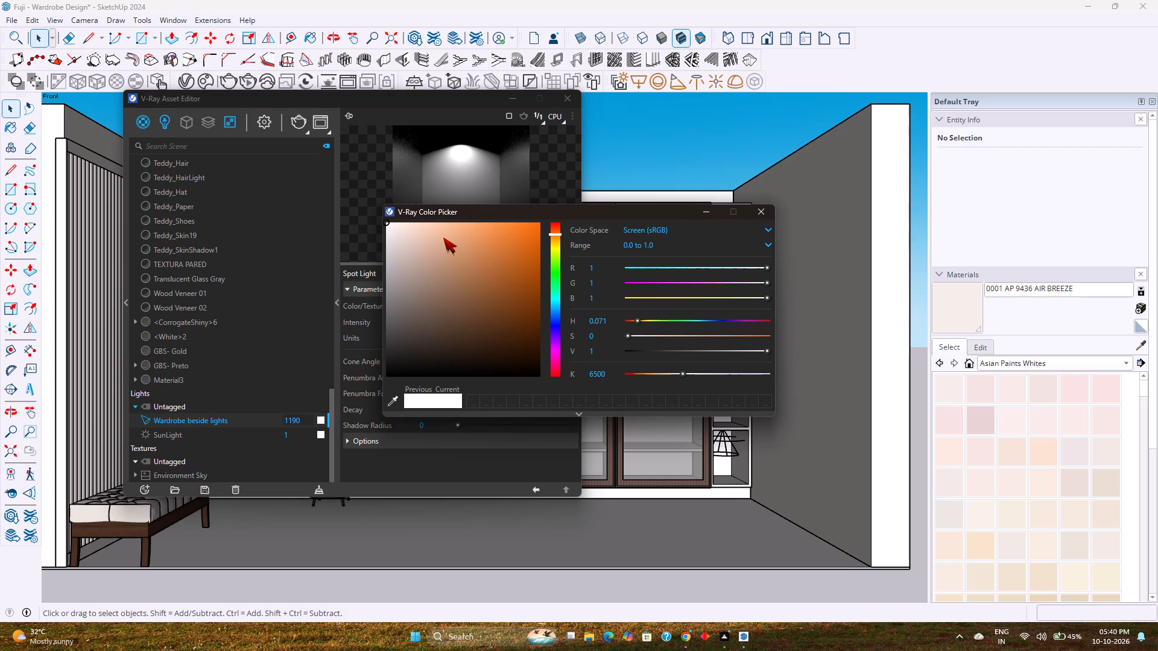
pyautogui.click(558, 240)
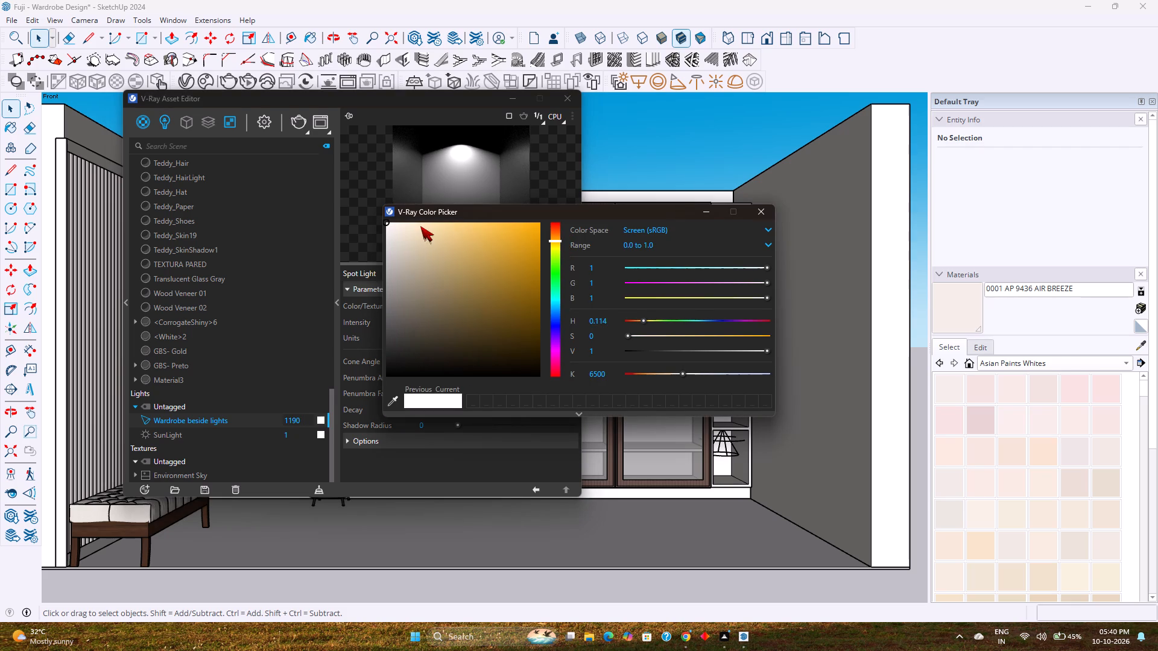
pyautogui.click(414, 227)
pyautogui.click(414, 227)
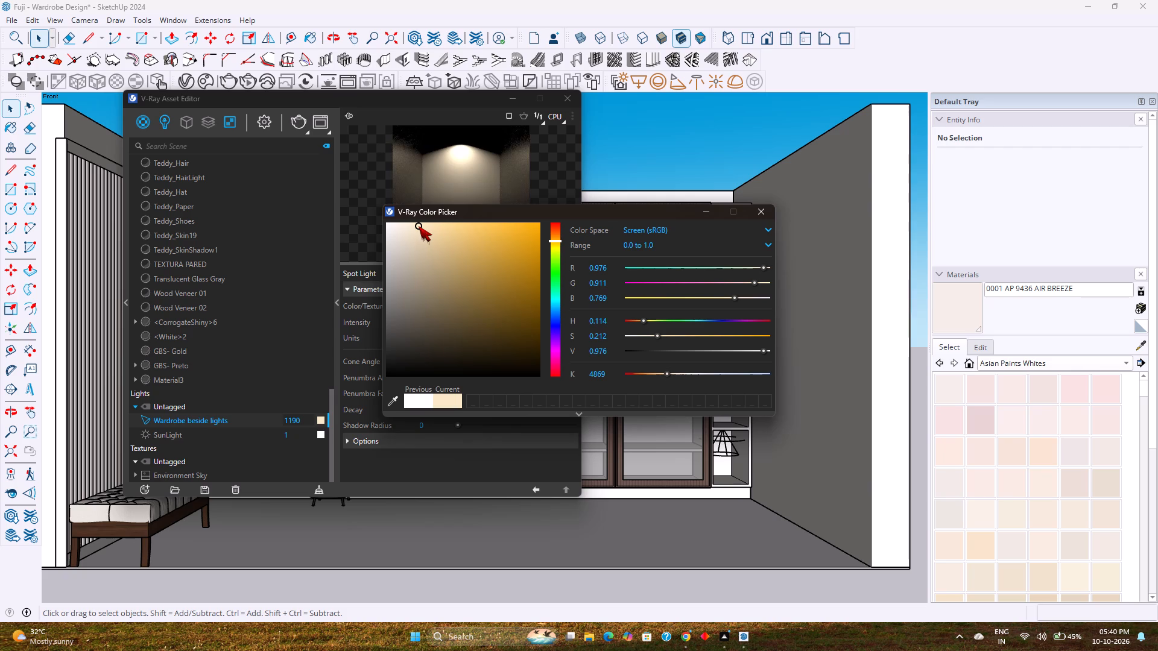
pyautogui.click(762, 210)
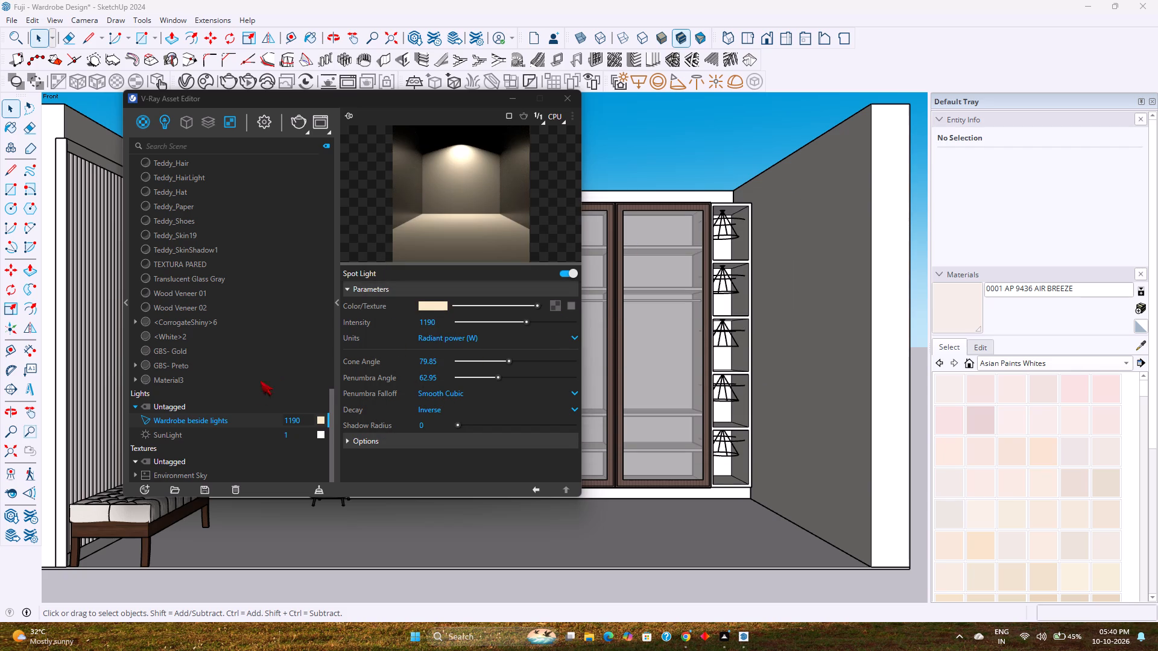
pyautogui.click(578, 99)
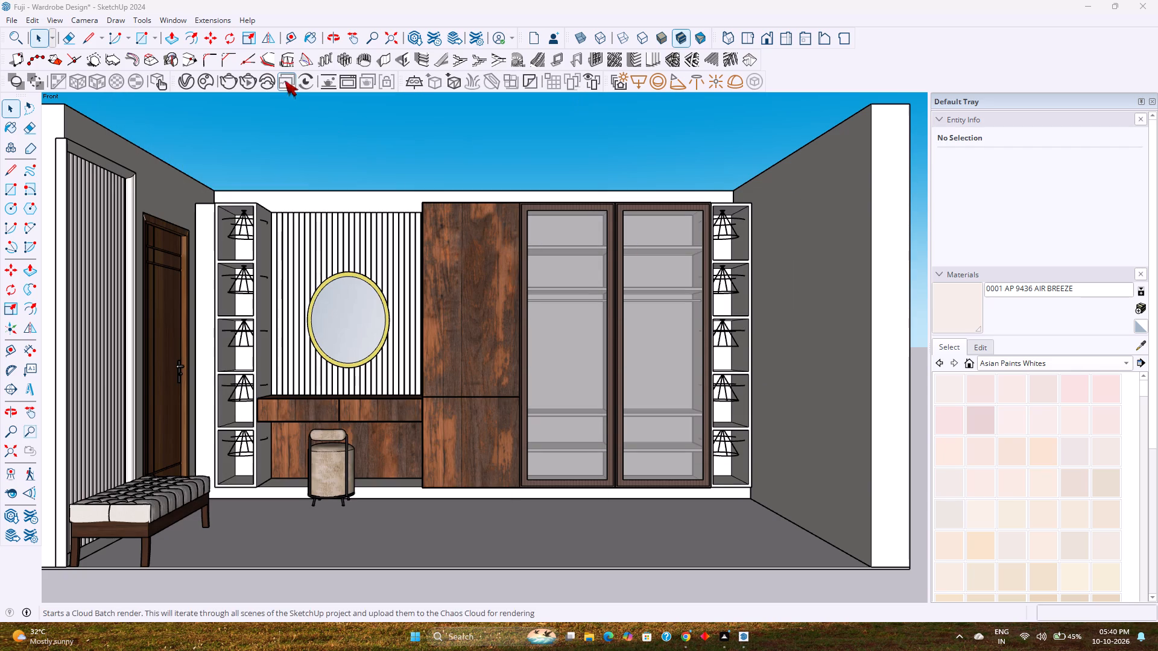
# Start a V-Ray interactive render, narrow the Frame Buffer, fit the image at 50% and move the window clear of the toolbars.
pyautogui.click(246, 77)
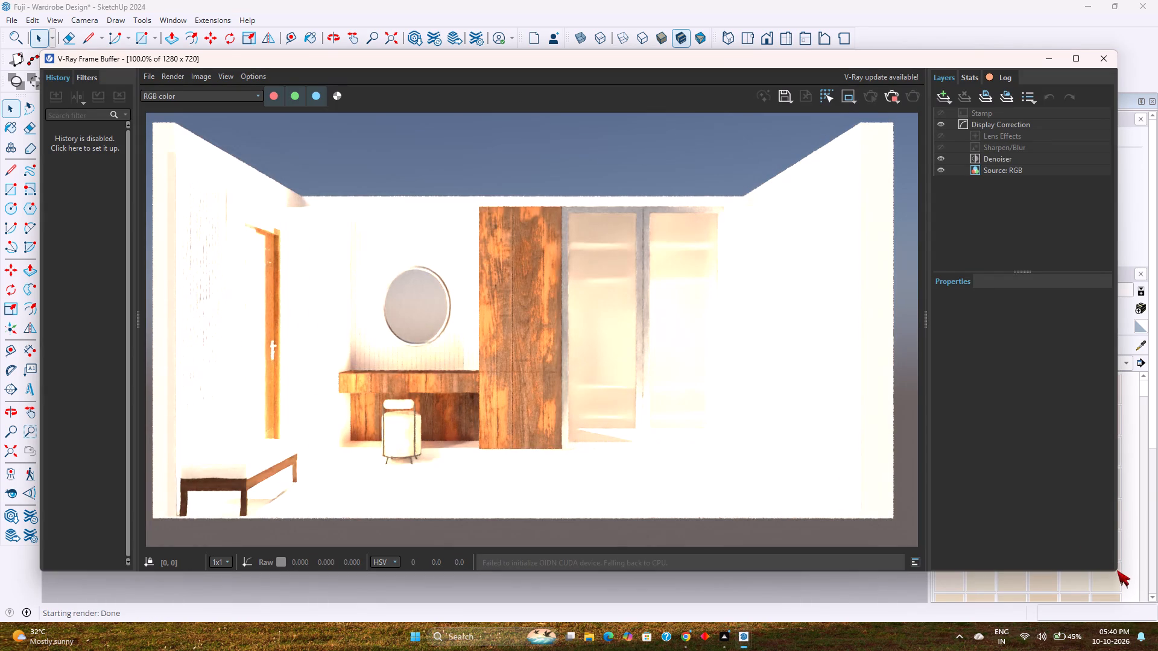
pyautogui.click(1115, 565)
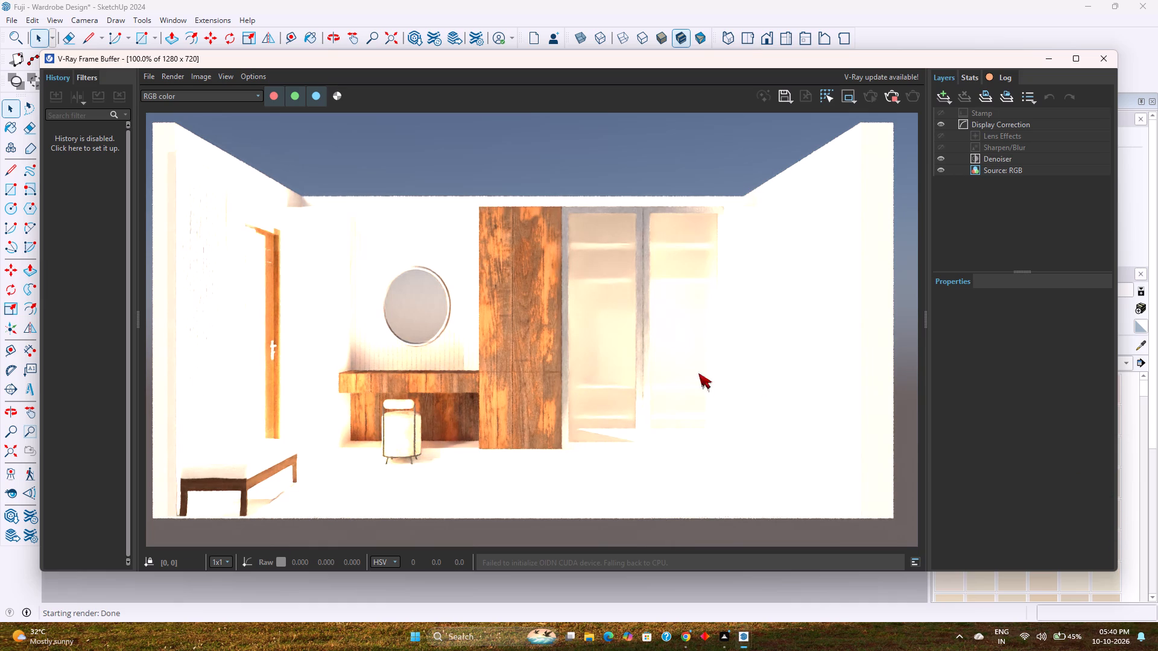
pyautogui.moveTo(1122, 321); pyautogui.dragTo(890, 371)
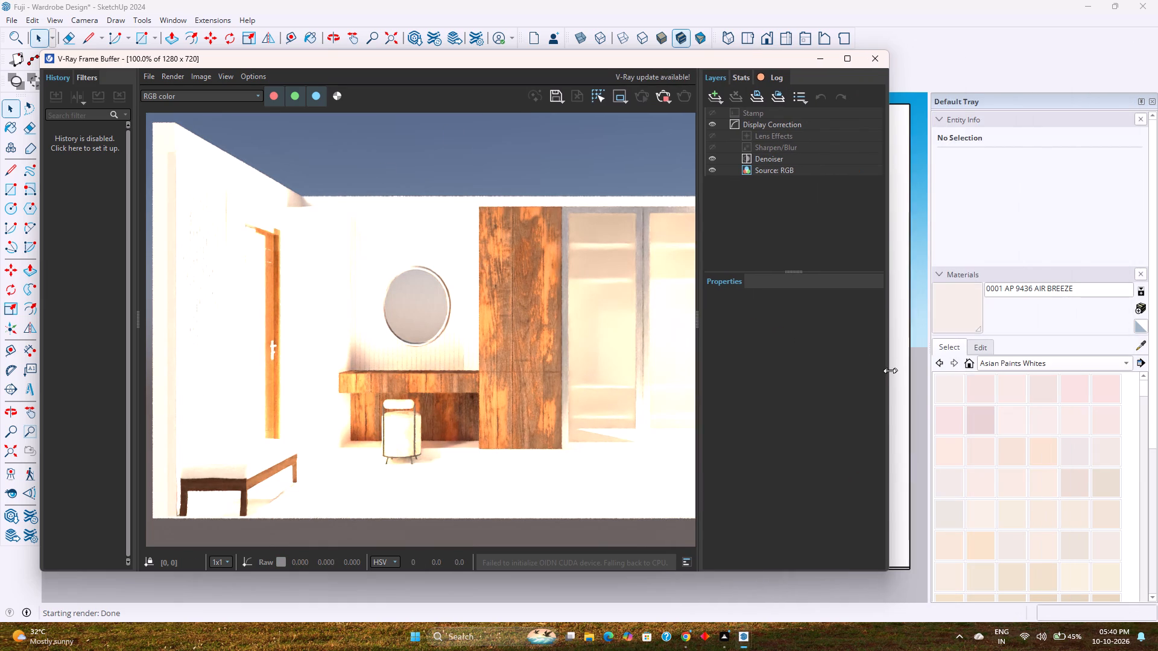
pyautogui.moveTo(890, 371); pyautogui.dragTo(808, 358)
pyautogui.scroll(-4, 466, 348)
pyautogui.scroll(2, 466, 348)
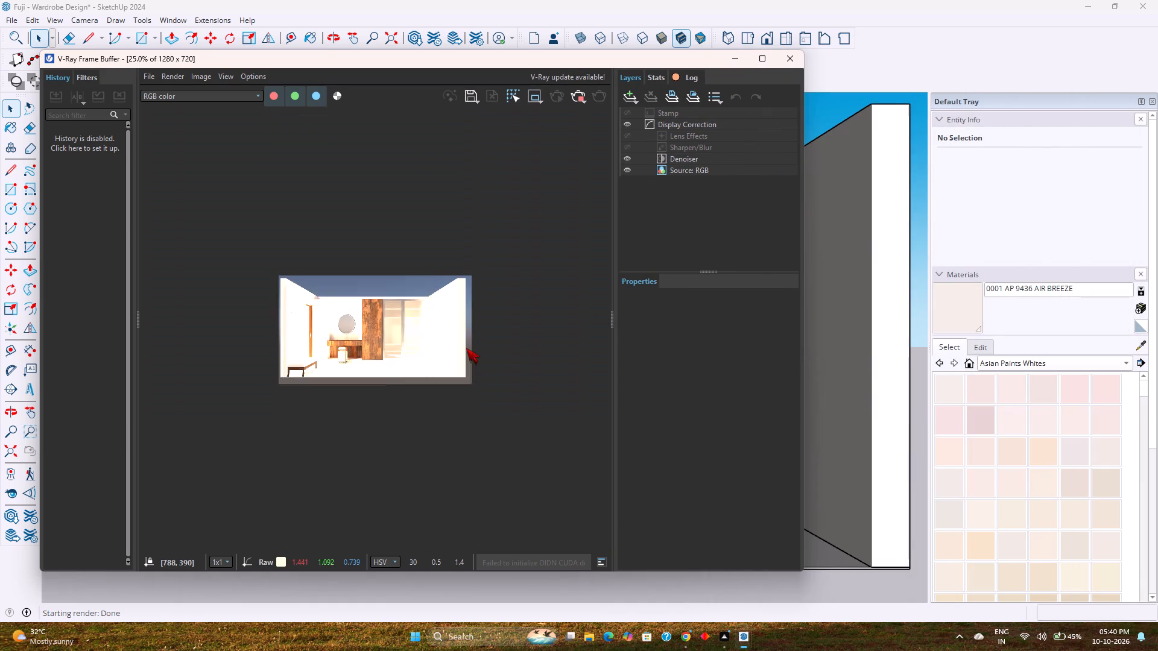
pyautogui.scroll(1, 466, 348)
pyautogui.moveTo(393, 61); pyautogui.dragTo(634, 52)
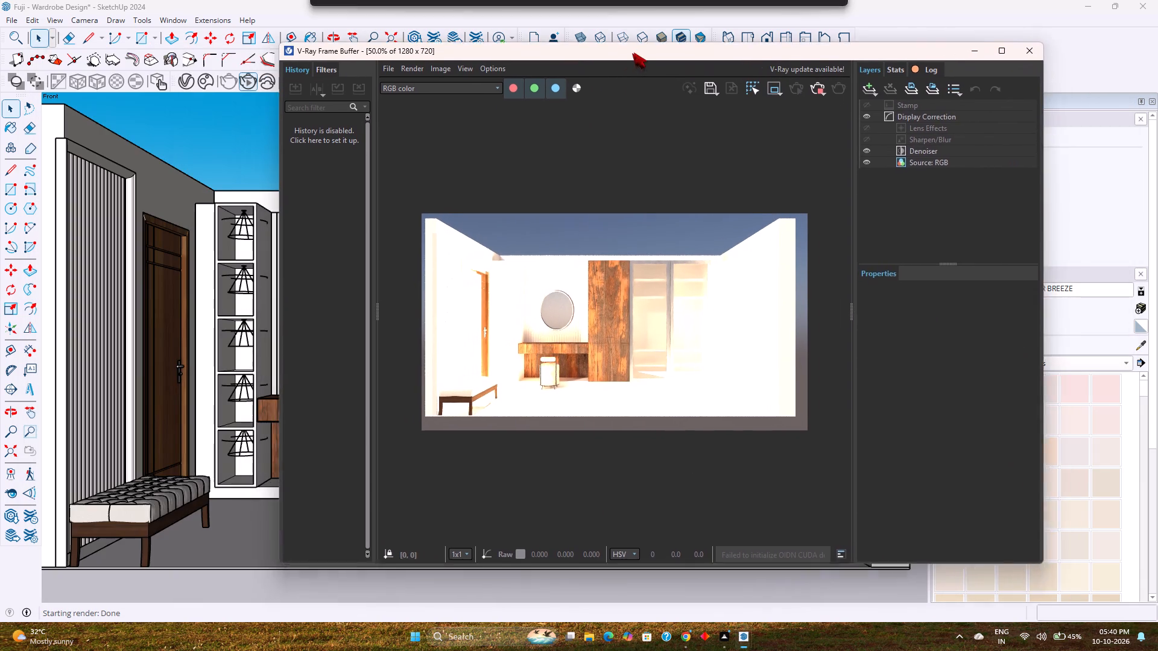
pyautogui.moveTo(634, 52); pyautogui.dragTo(739, 52)
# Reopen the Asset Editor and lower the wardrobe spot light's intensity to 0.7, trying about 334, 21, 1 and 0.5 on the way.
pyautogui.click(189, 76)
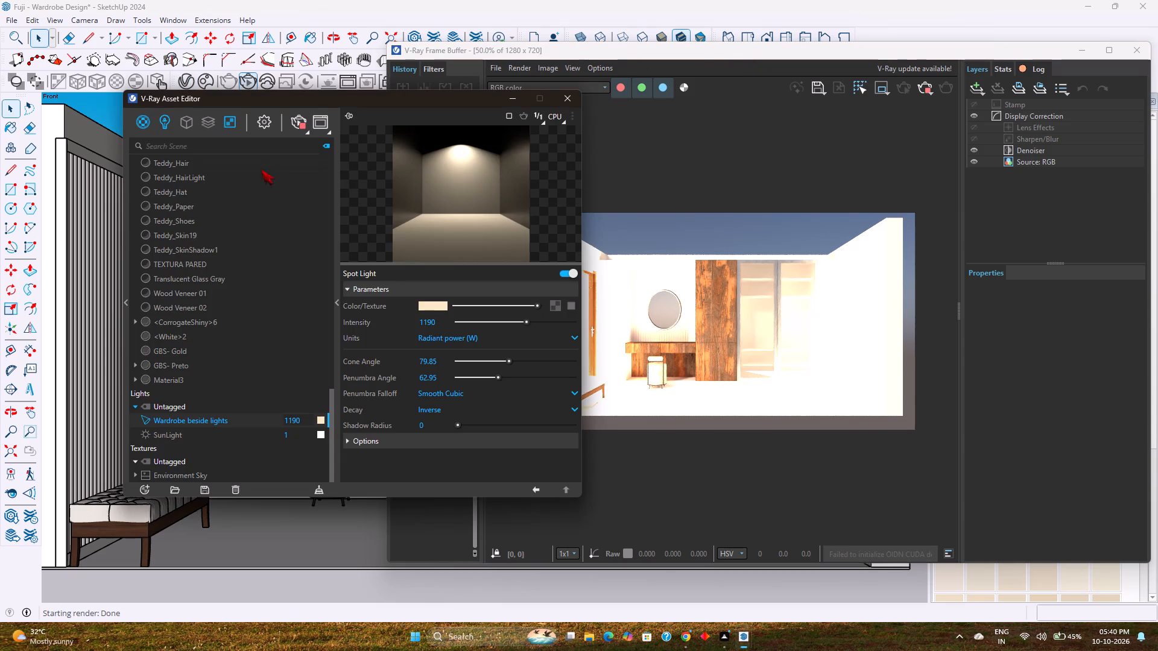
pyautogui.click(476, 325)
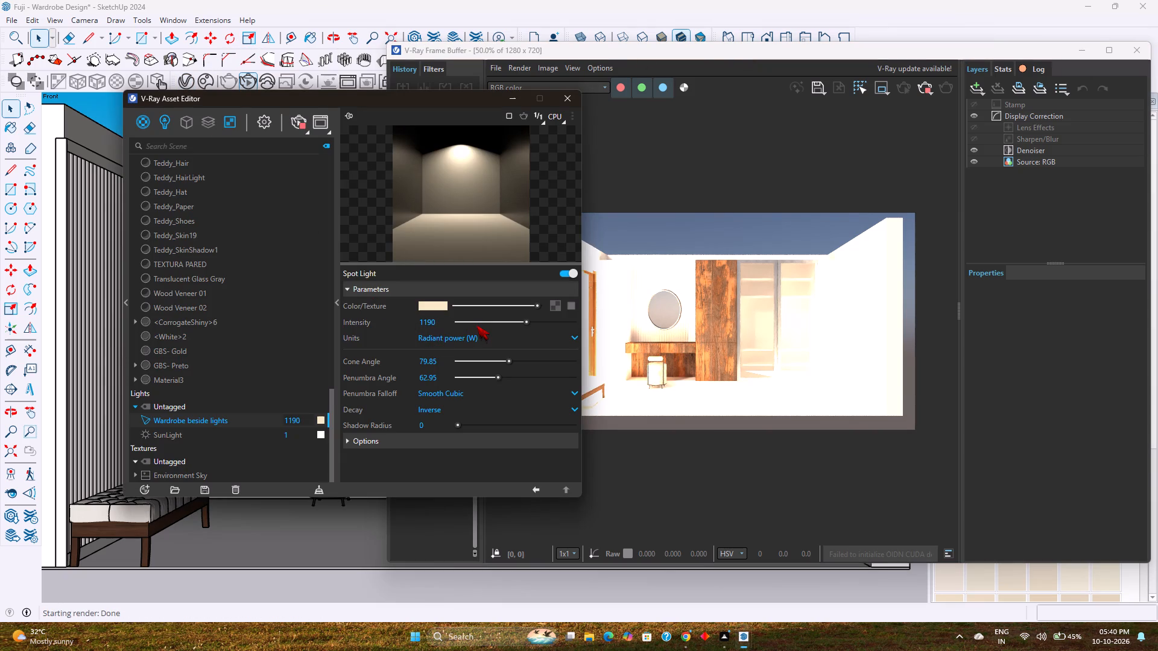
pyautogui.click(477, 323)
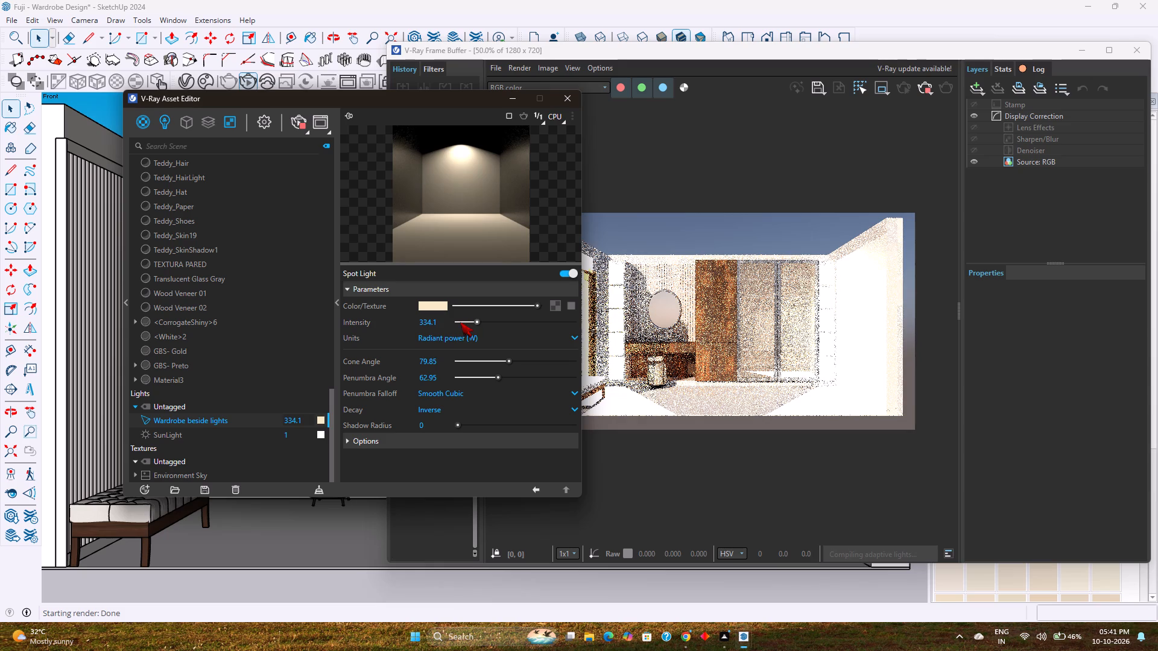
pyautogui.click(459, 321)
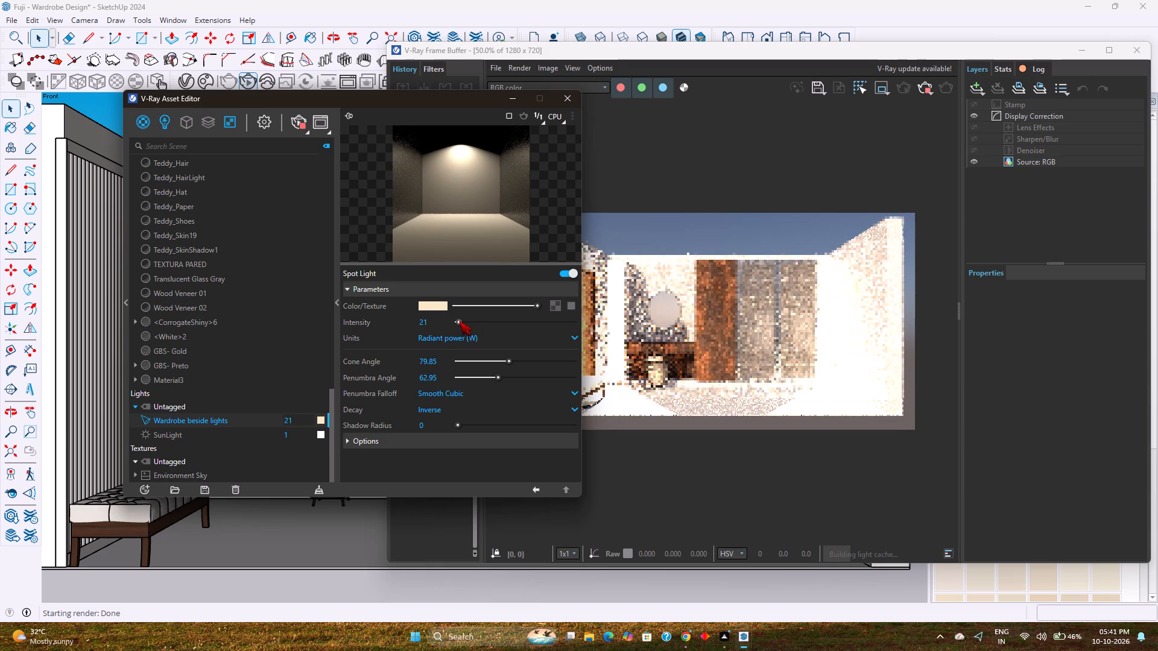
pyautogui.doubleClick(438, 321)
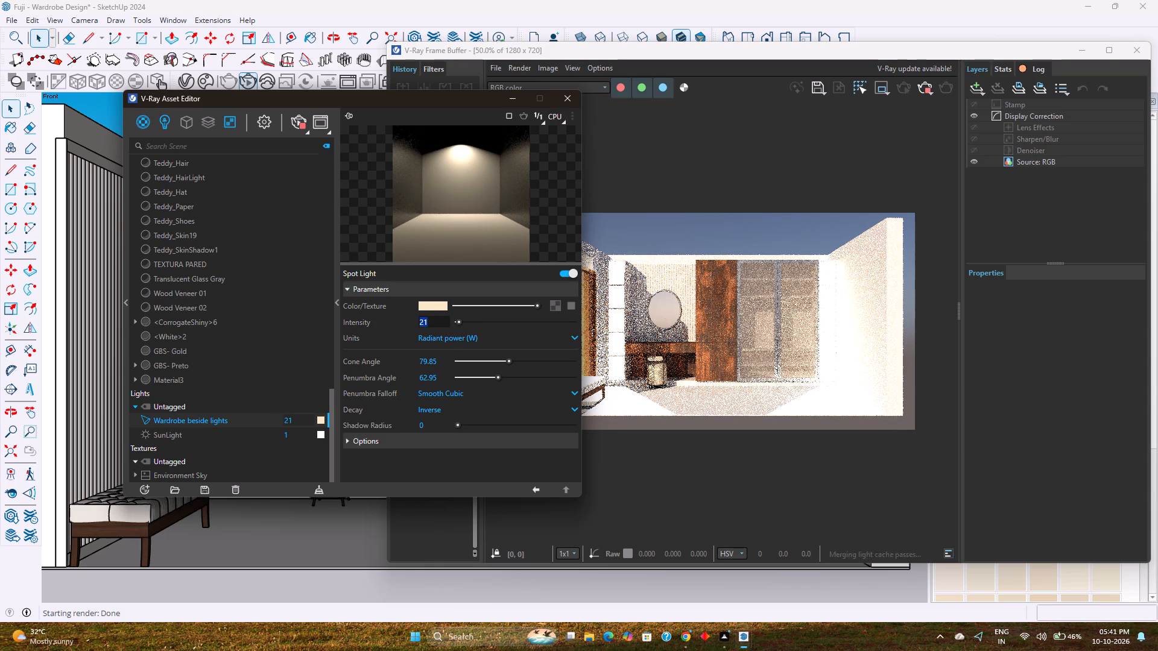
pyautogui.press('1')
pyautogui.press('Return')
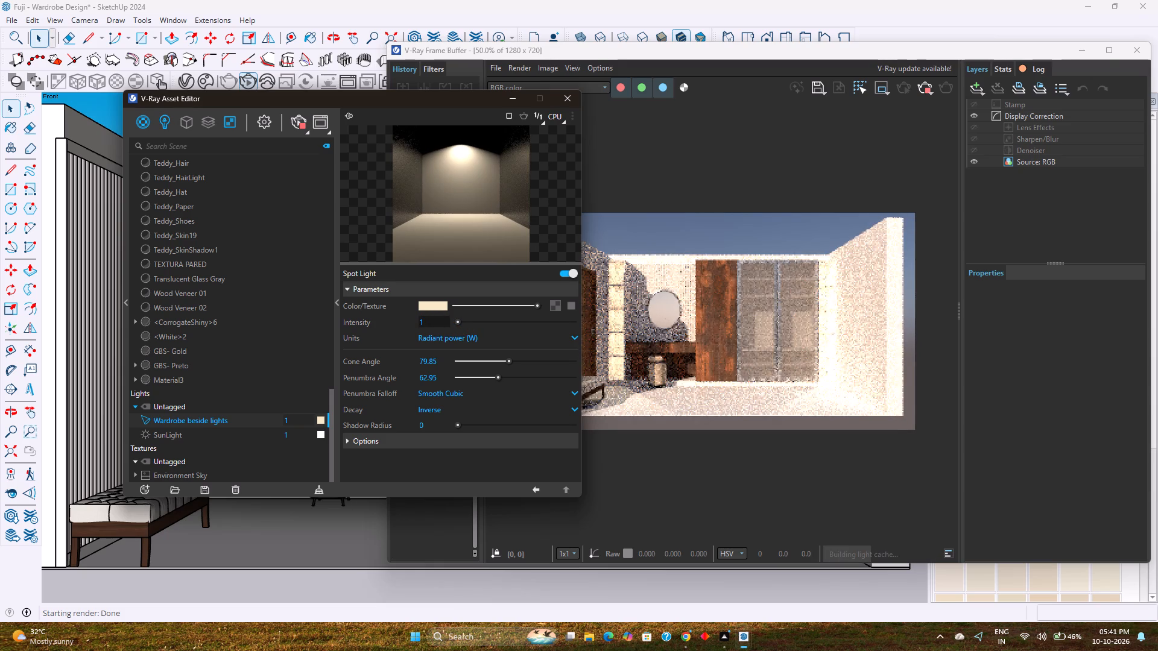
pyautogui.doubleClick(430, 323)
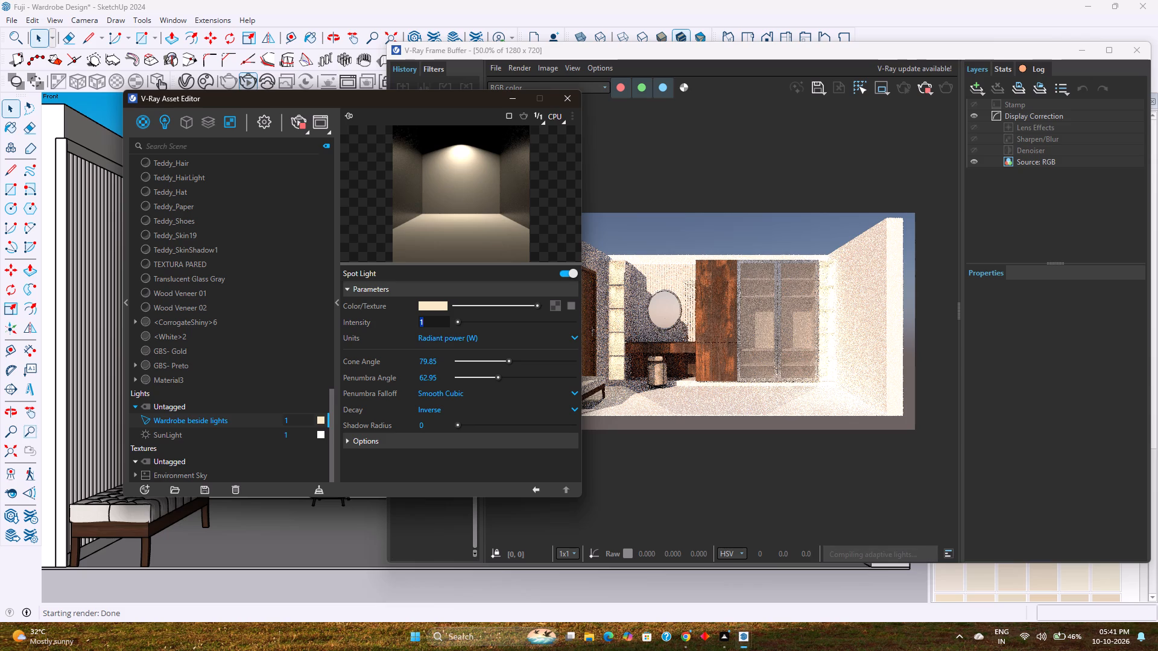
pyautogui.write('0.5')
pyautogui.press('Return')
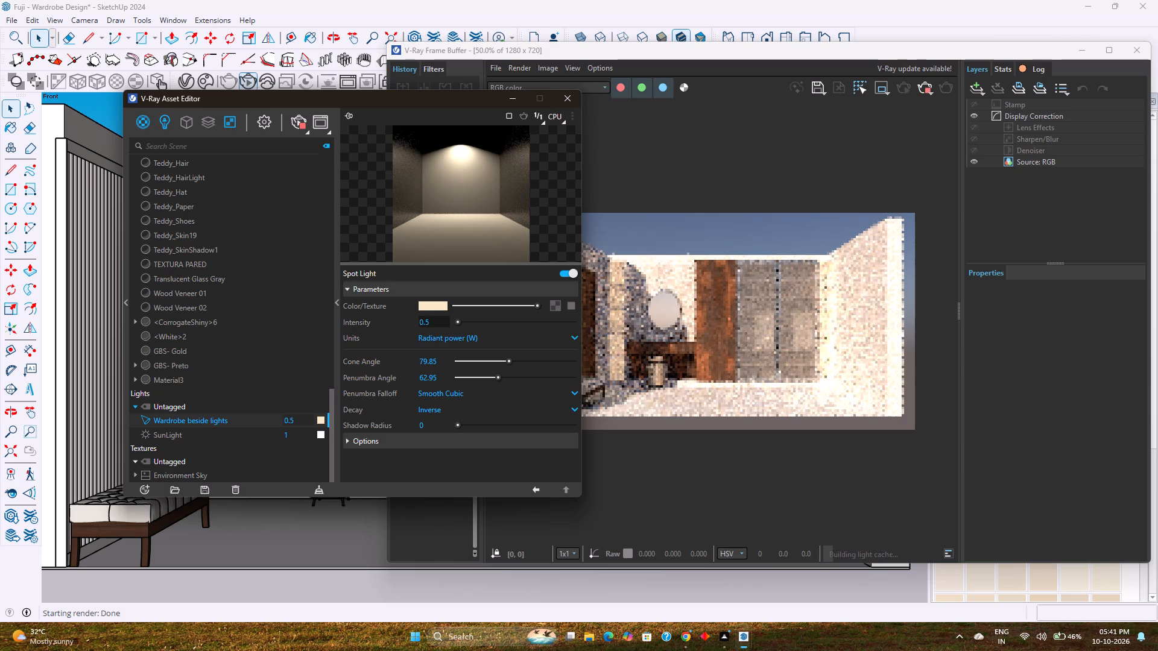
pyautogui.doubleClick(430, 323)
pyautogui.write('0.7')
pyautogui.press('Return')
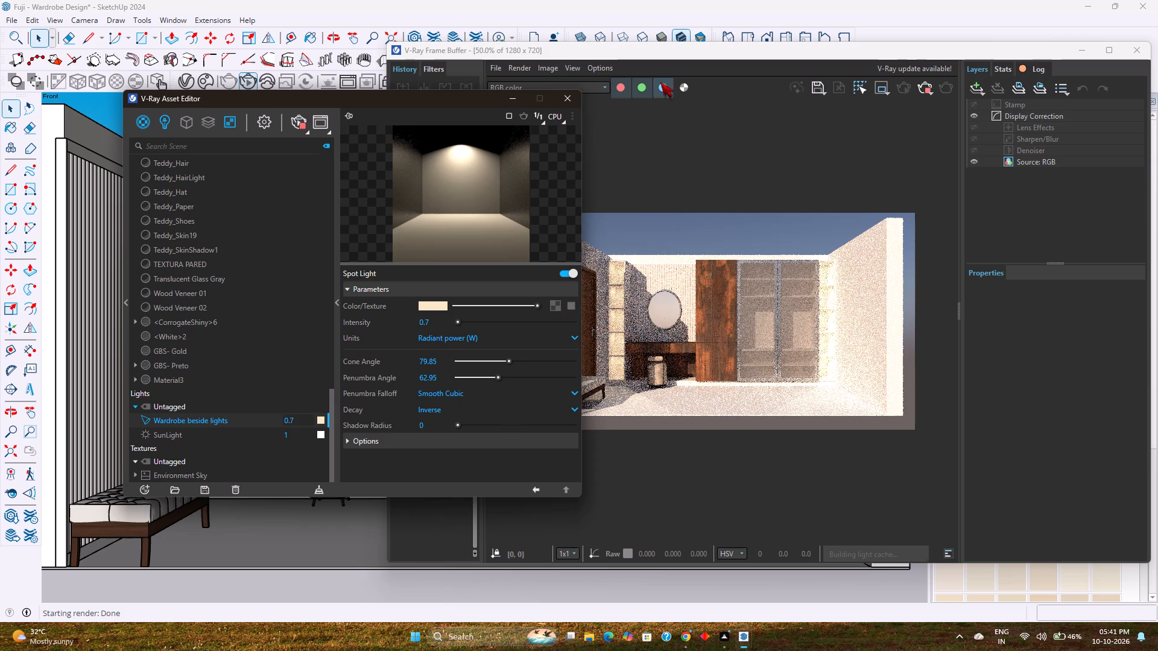
# Examine the lighting on the shelf niches, mirror wall and wardrobe up close in the interactive render.
pyautogui.scroll(1, 695, 339)
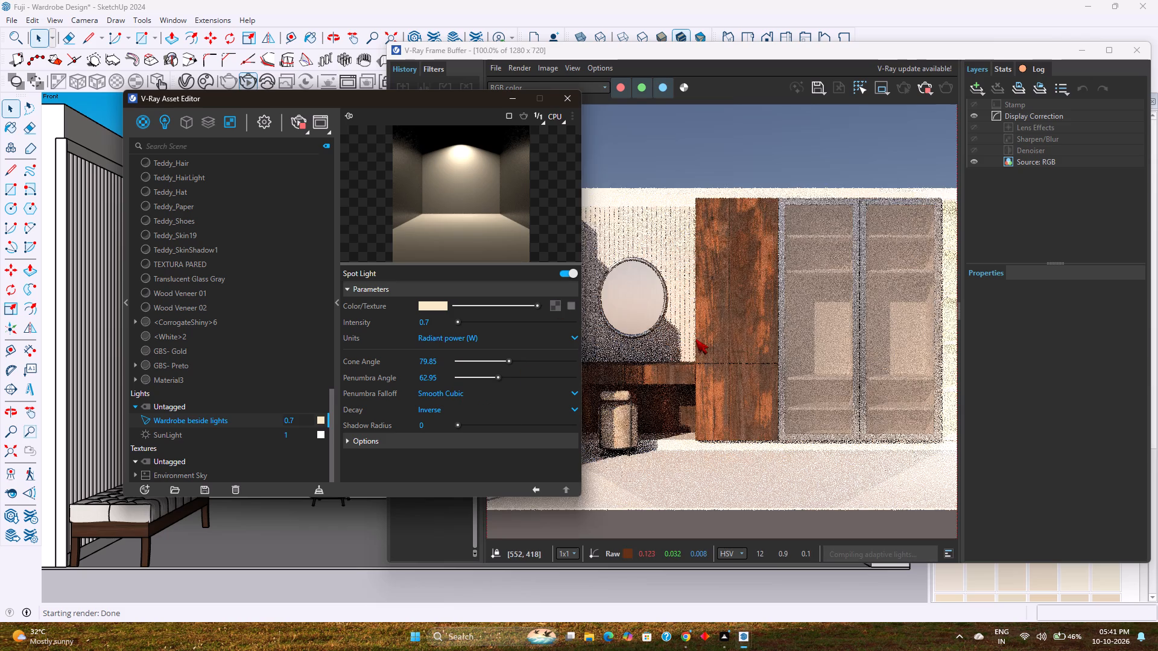
pyautogui.moveTo(698, 341); pyautogui.dragTo(794, 377, button='middle')
pyautogui.scroll(1, 642, 304)
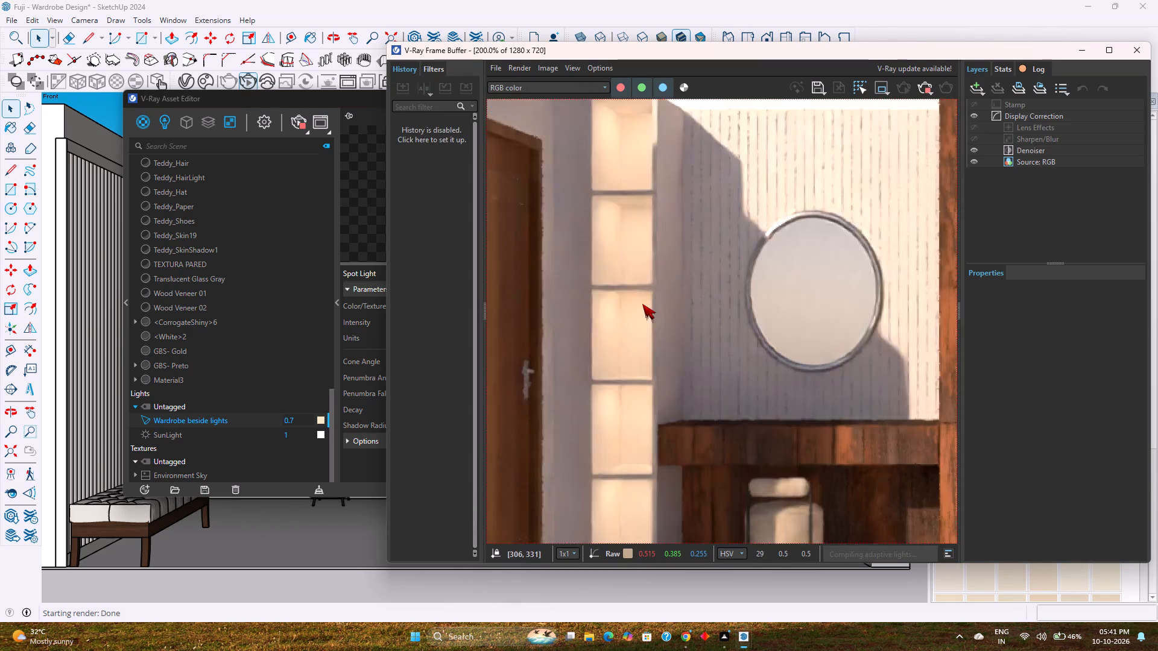
pyautogui.scroll(1, 642, 304)
pyautogui.scroll(-2, 642, 304)
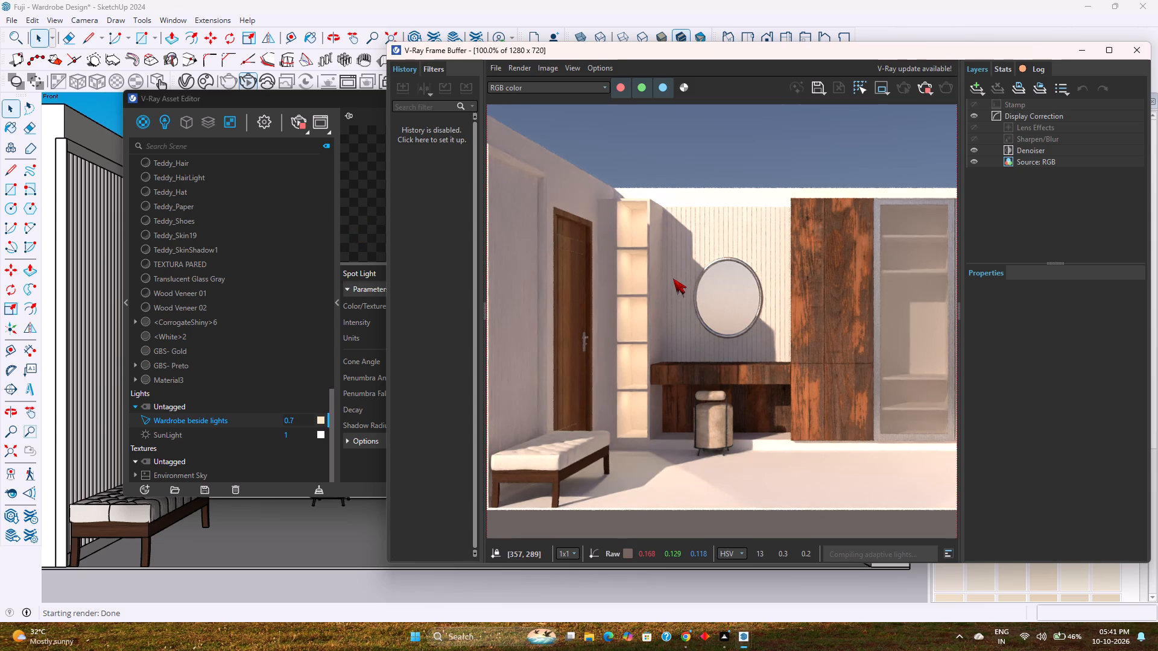
pyautogui.scroll(-1, 673, 278)
pyautogui.moveTo(673, 278); pyautogui.dragTo(666, 281, button='middle')
# Set the wardrobe spot light's cone angle to about 48 and its penumbra angle to about 54.
pyautogui.click(366, 213)
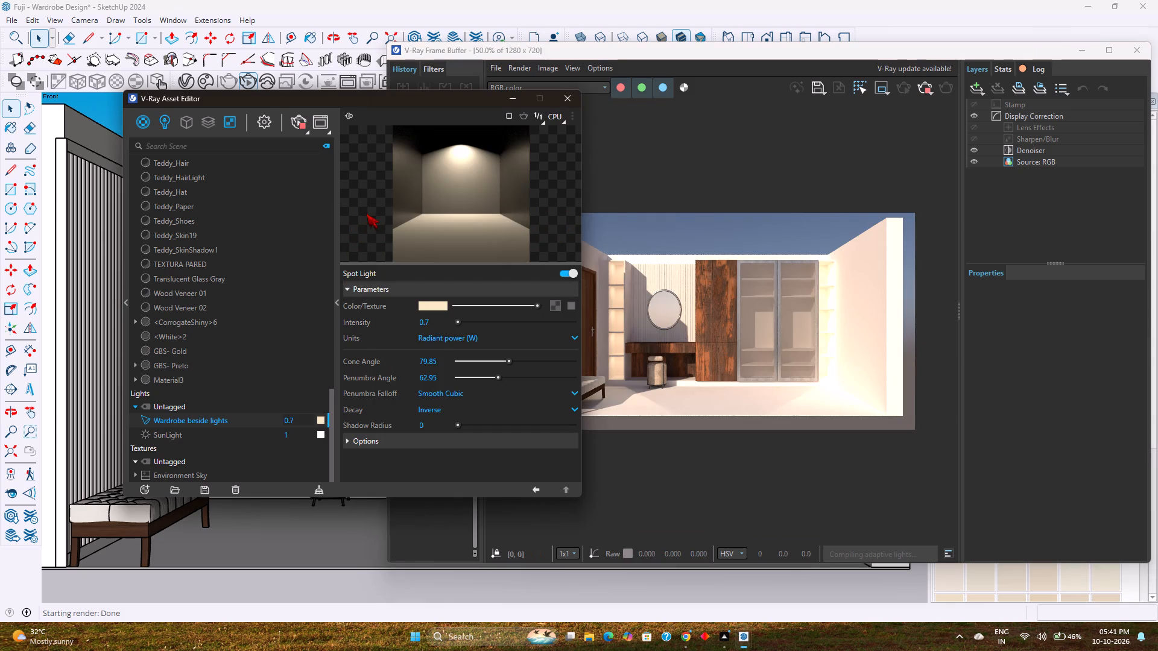
pyautogui.moveTo(498, 377); pyautogui.dragTo(482, 377)
pyautogui.moveTo(508, 359); pyautogui.dragTo(509, 359)
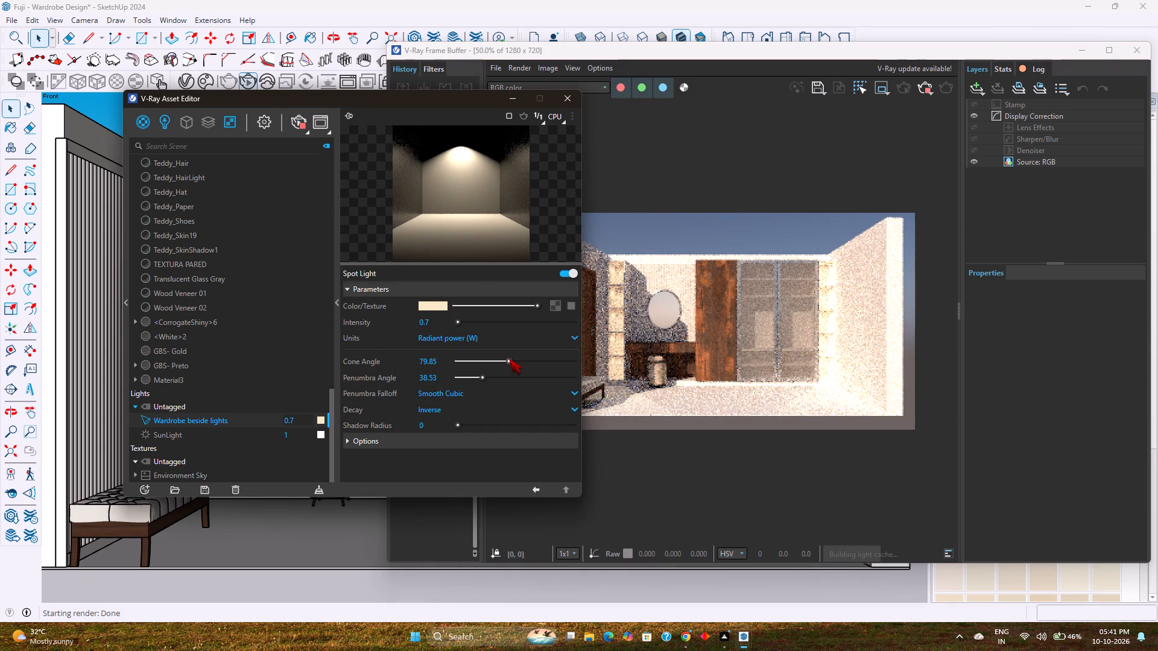
pyautogui.moveTo(509, 359); pyautogui.dragTo(531, 359)
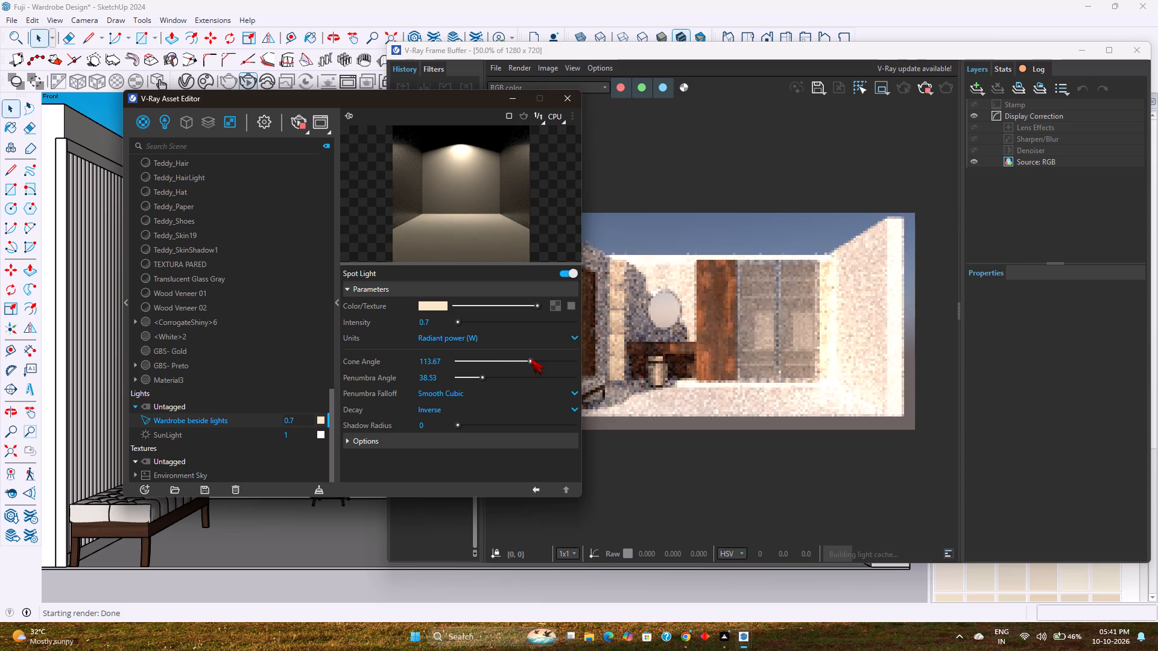
pyautogui.moveTo(531, 359); pyautogui.dragTo(489, 360)
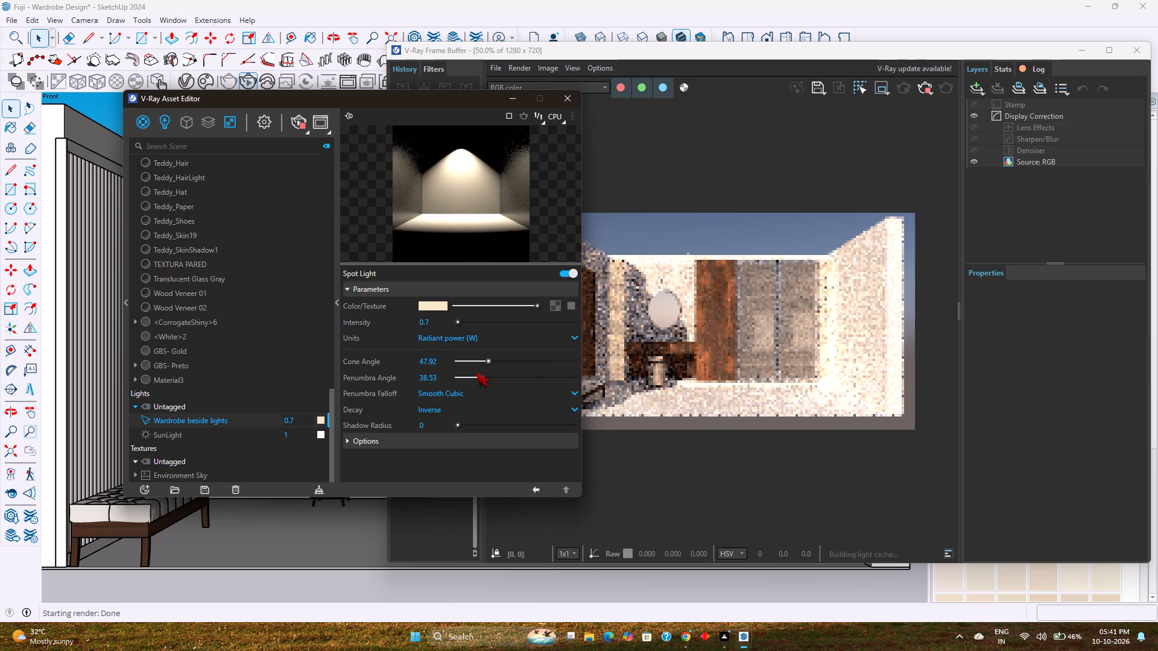
pyautogui.moveTo(483, 377); pyautogui.dragTo(523, 375)
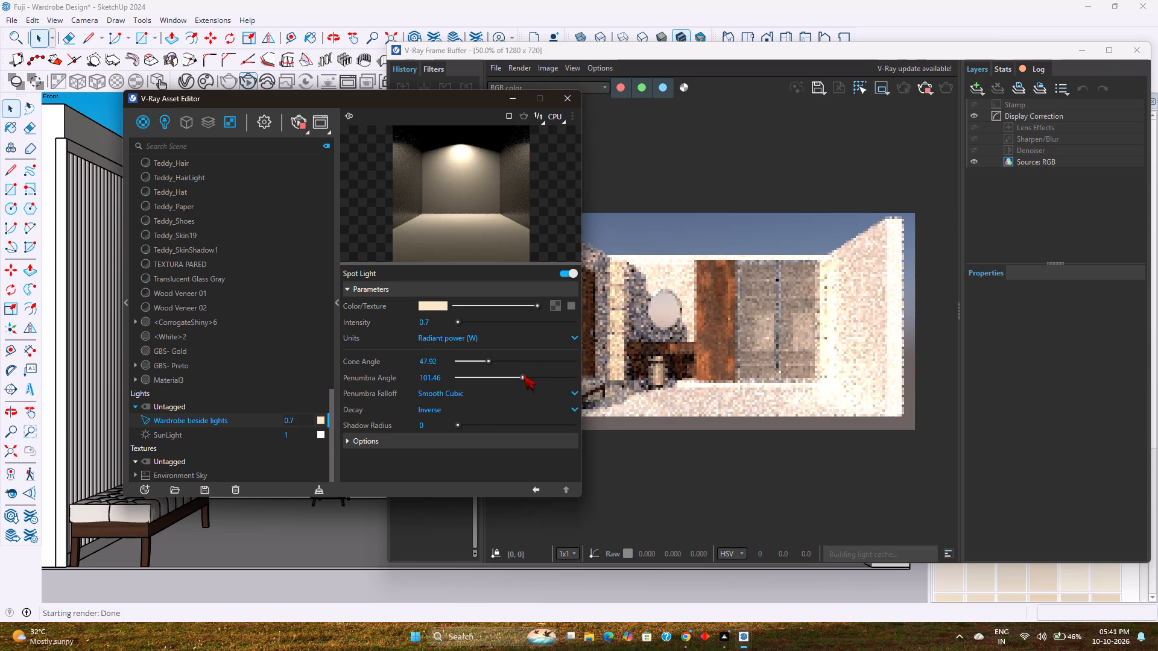
pyautogui.moveTo(523, 375); pyautogui.dragTo(513, 377)
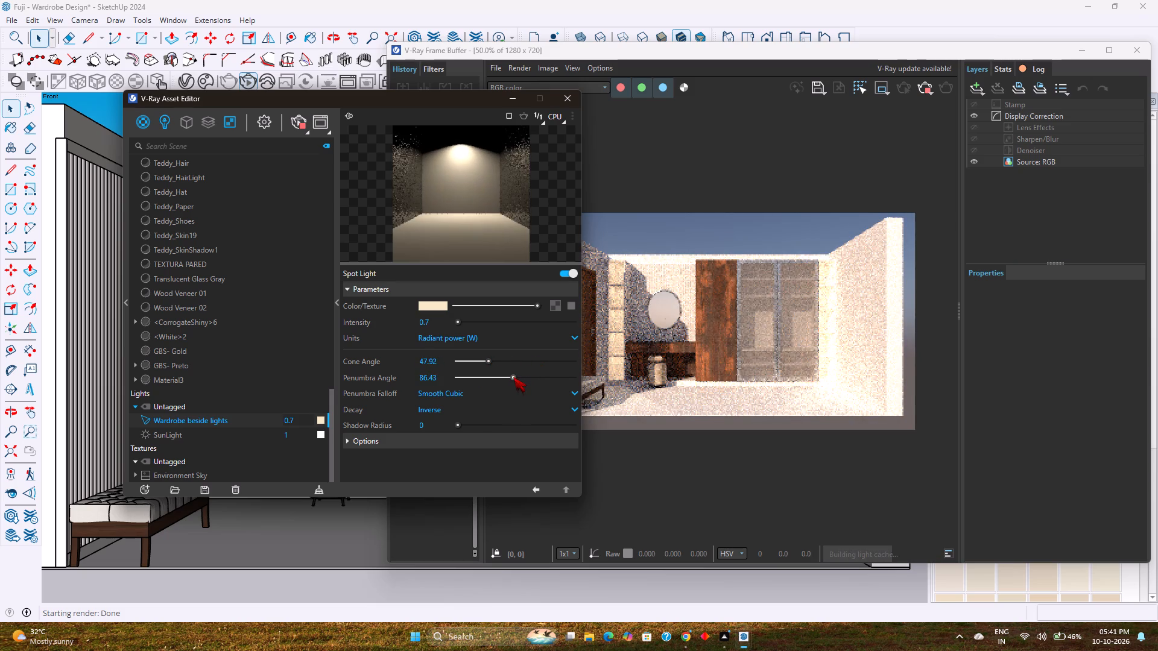
pyautogui.moveTo(513, 377); pyautogui.dragTo(512, 377)
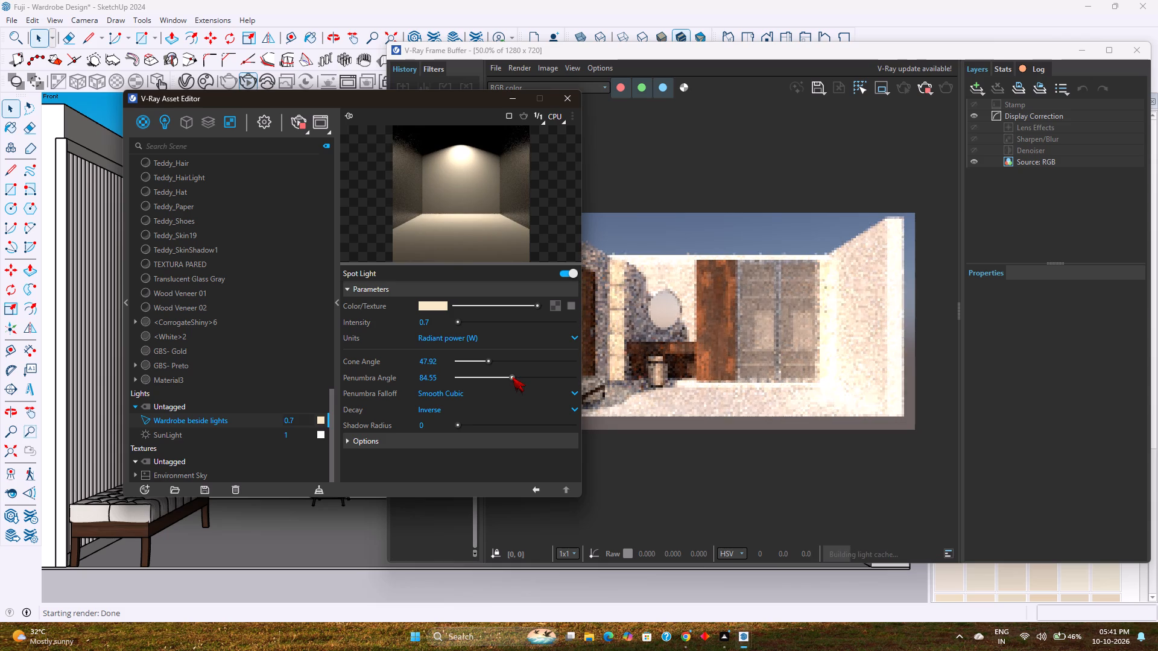
pyautogui.moveTo(512, 377); pyautogui.dragTo(501, 377)
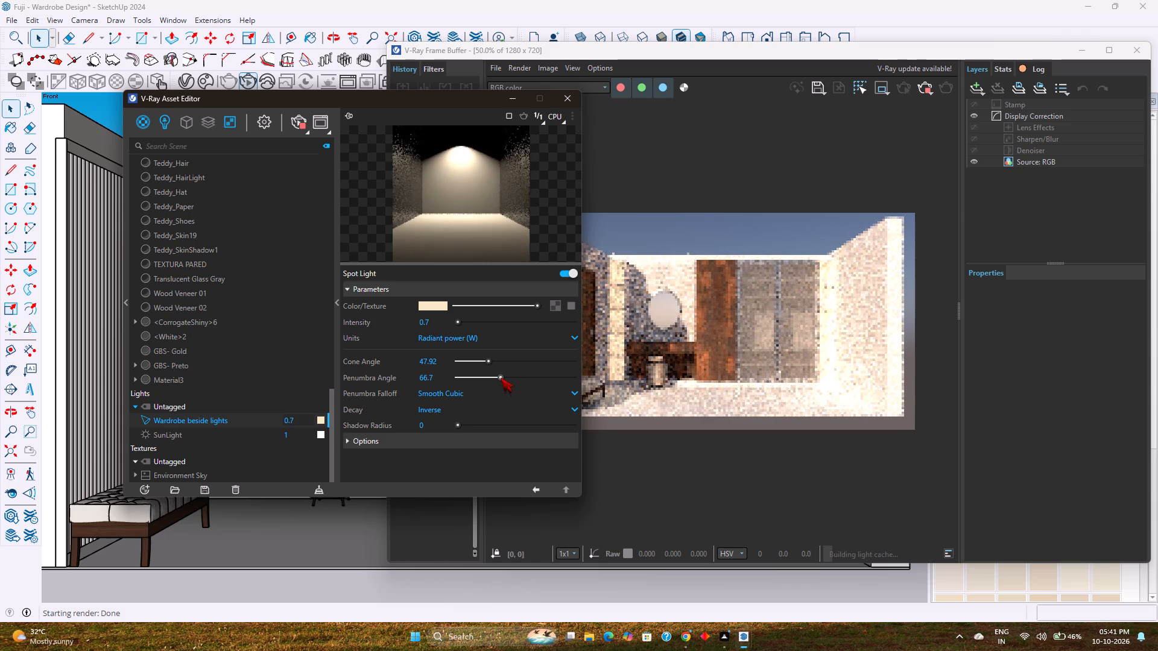
pyautogui.moveTo(501, 377); pyautogui.dragTo(492, 377)
# Change the wardrobe spot light's units to Radiance (W/m^2/sr) and set its intensity to 100.
pyautogui.click(504, 341)
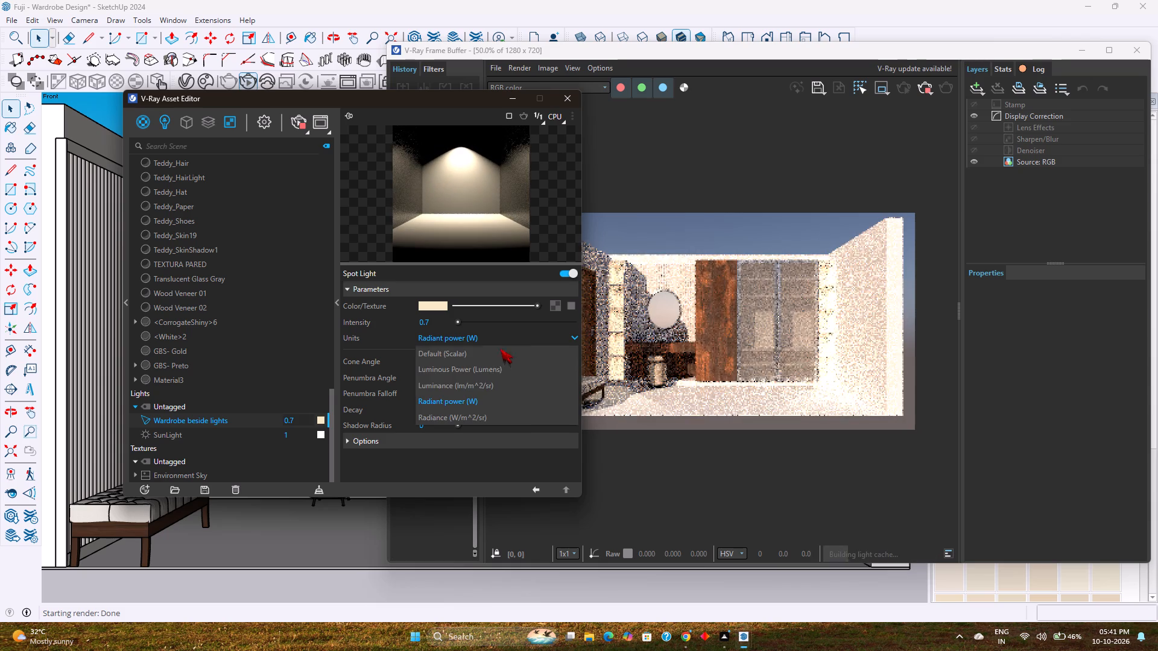
pyautogui.click(456, 420)
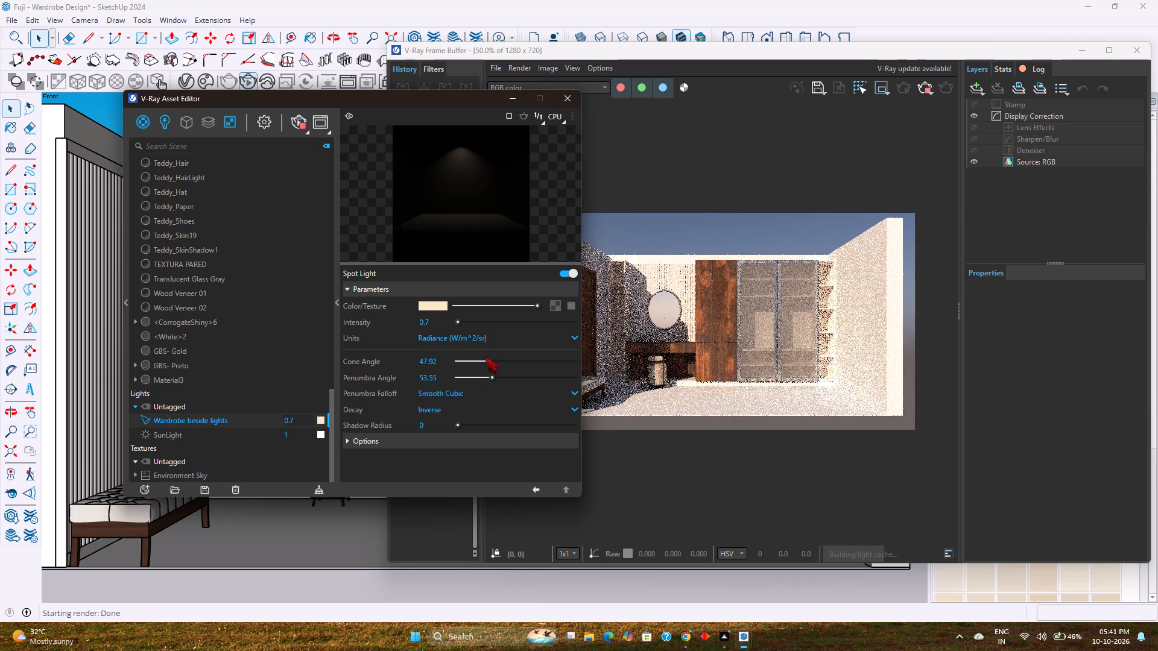
pyautogui.click(461, 324)
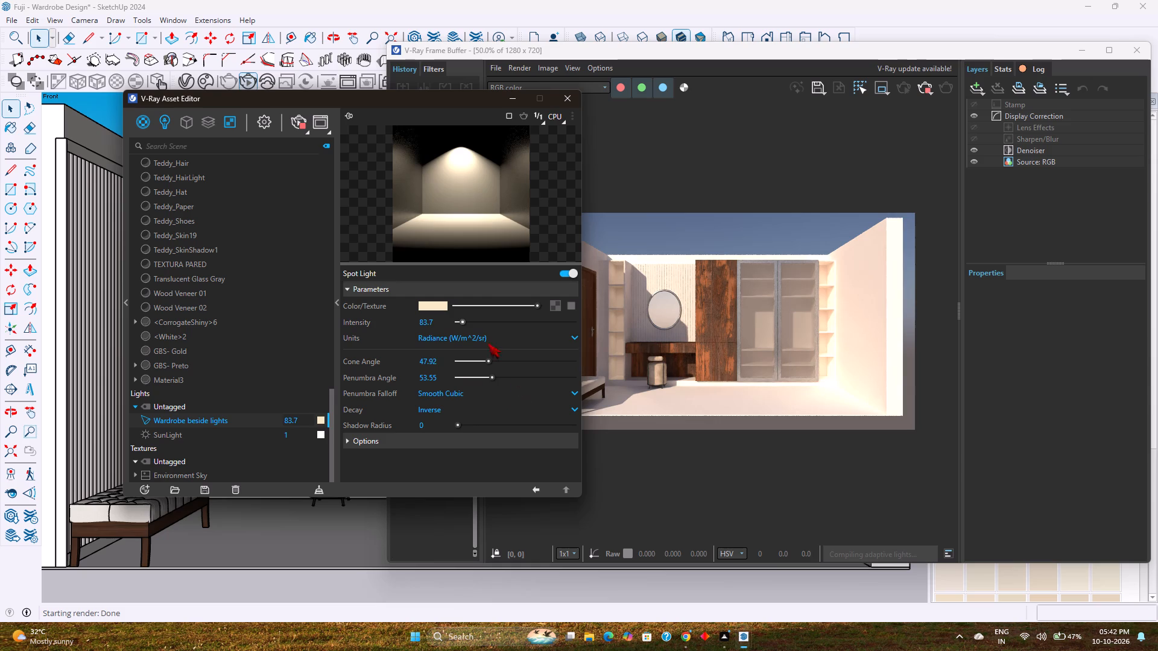
pyautogui.doubleClick(437, 321)
pyautogui.write('100')
pyautogui.press('Return')
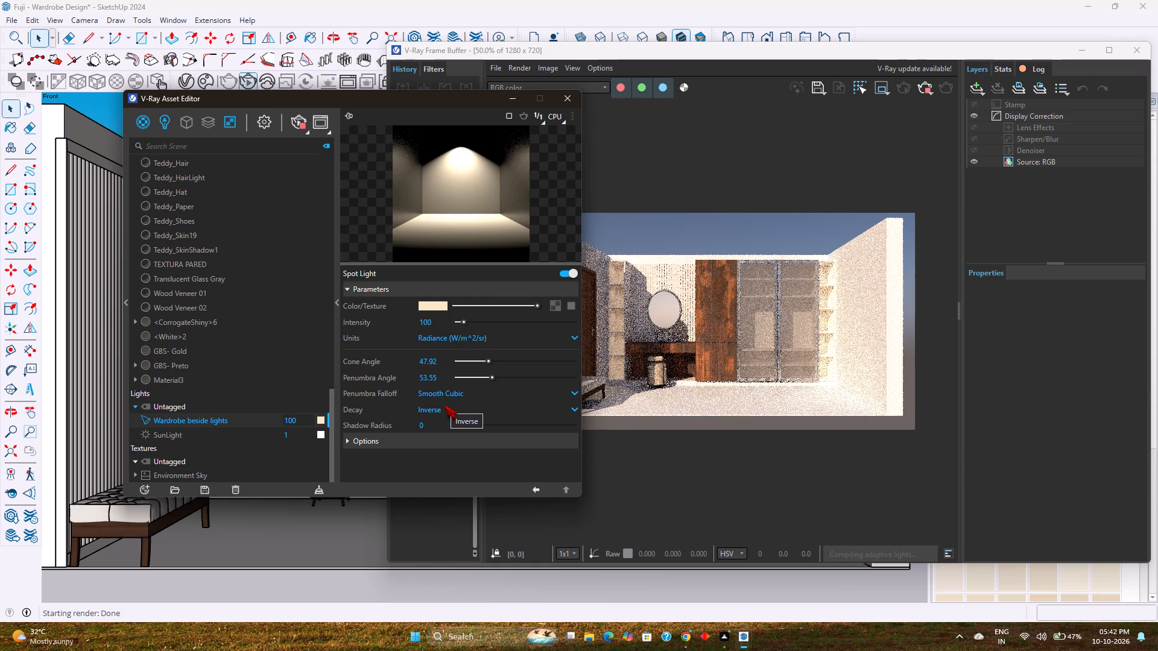
# Raise the wardrobe spot light's penumbra angle to about 79 and close the Asset Editor.
pyautogui.moveTo(495, 378); pyautogui.dragTo(502, 377)
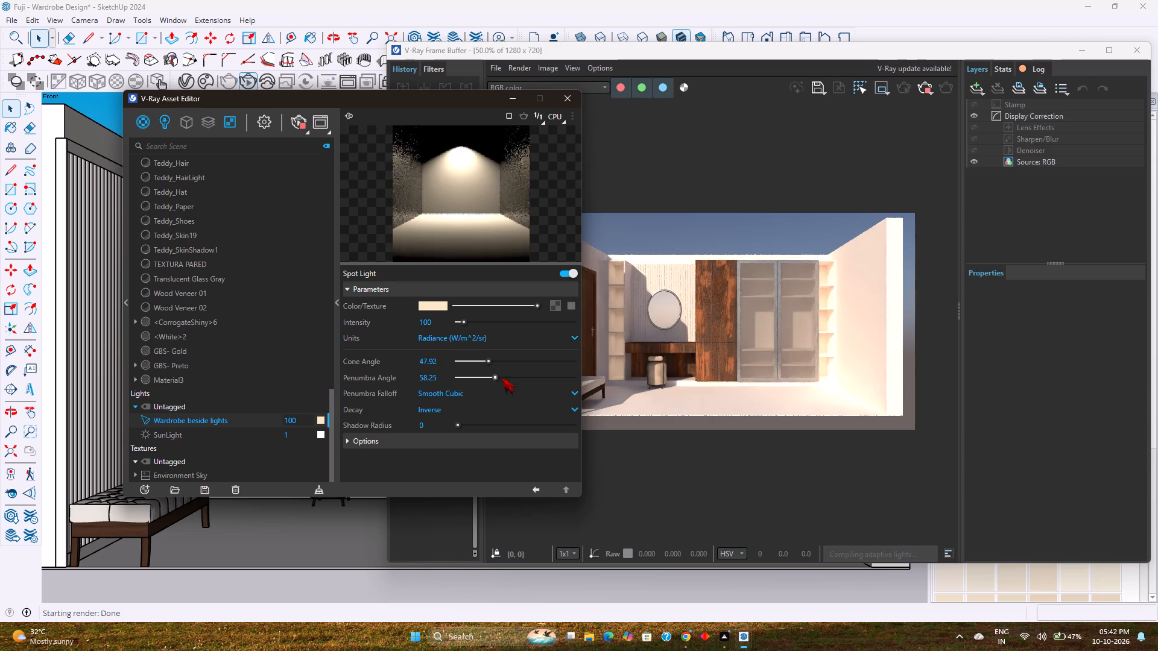
pyautogui.moveTo(502, 377); pyautogui.dragTo(508, 374)
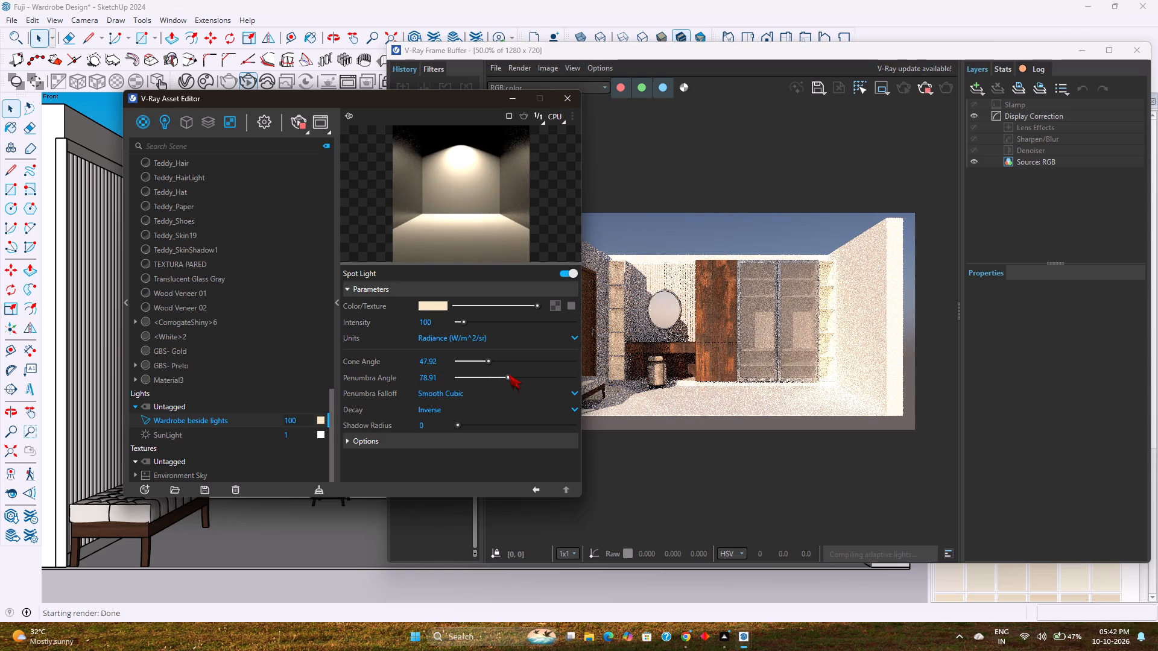
pyautogui.click(569, 100)
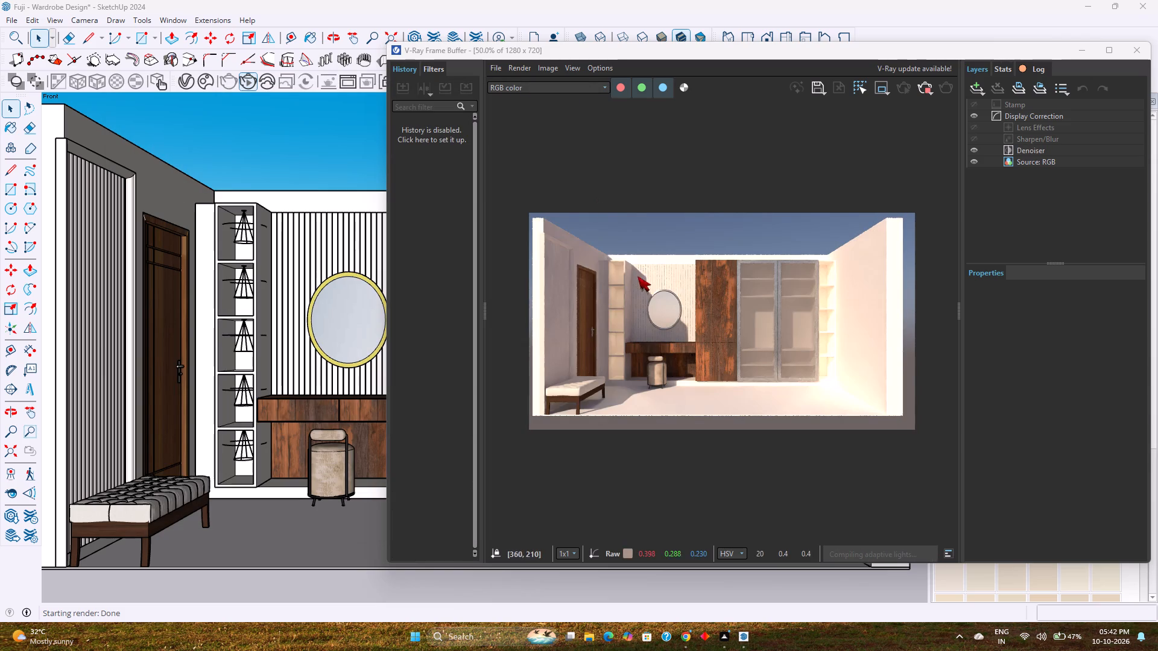
# Close the V-Ray Frame Buffer and save the model.
pyautogui.click(1137, 52)
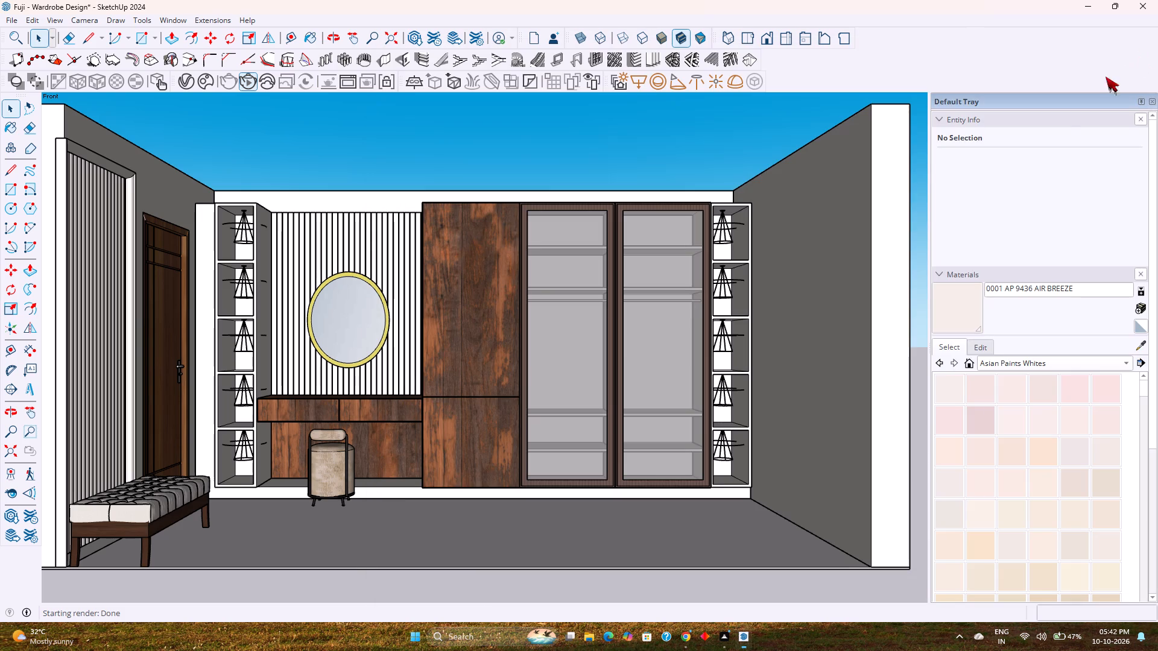
pyautogui.hotkey('ctrl', 's')
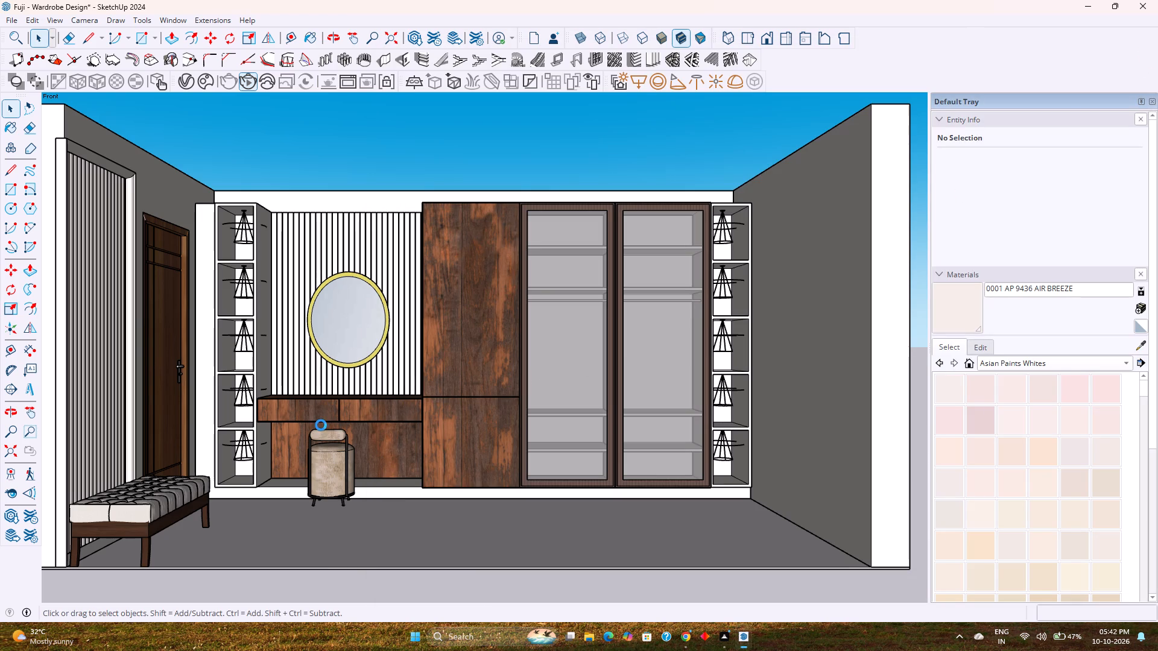
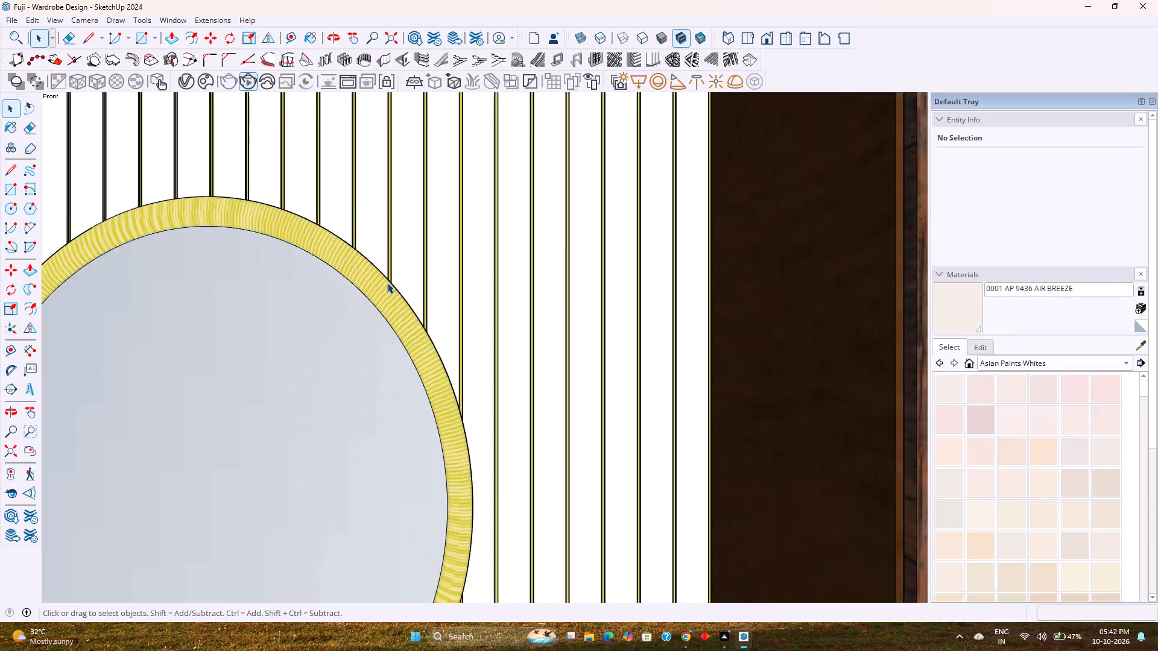
# Open the round mirror's nested groups and select the thin strip group running behind the mirror's yellow frame.
pyautogui.moveTo(391, 284); pyautogui.dragTo(302, 329, button='middle')
pyautogui.scroll(7, 352, 306)
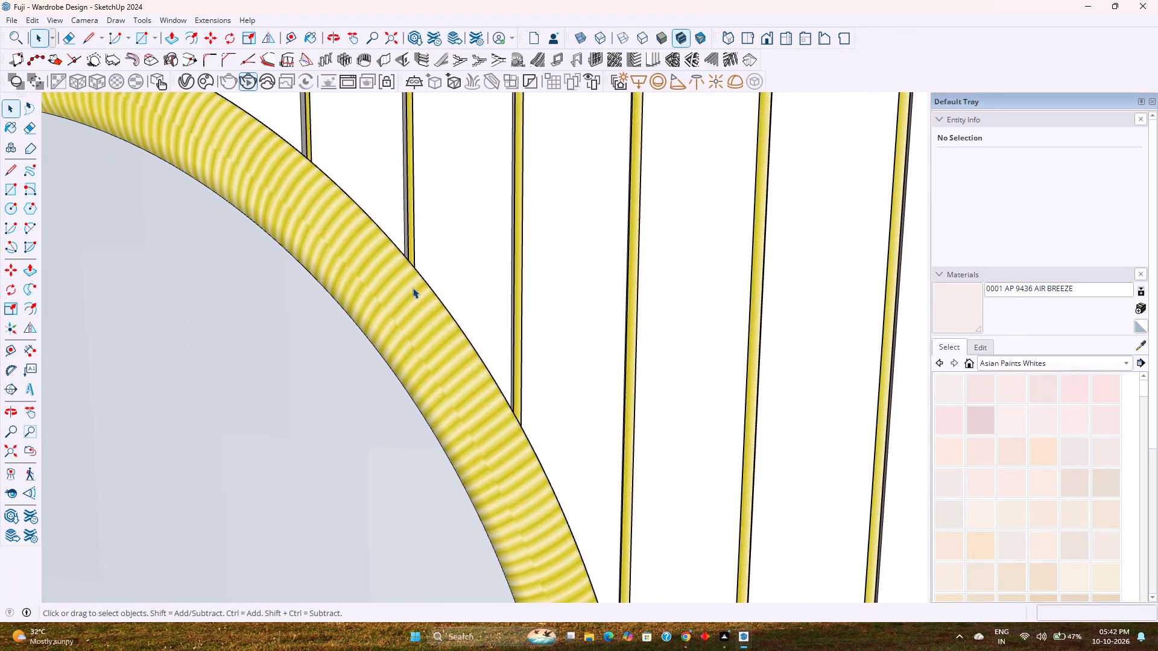
pyautogui.scroll(8, 429, 294)
pyautogui.moveTo(465, 304); pyautogui.dragTo(350, 324, button='middle')
pyautogui.scroll(4, 411, 318)
pyautogui.moveTo(482, 336); pyautogui.dragTo(195, 306, button='middle')
pyautogui.scroll(4, 369, 306)
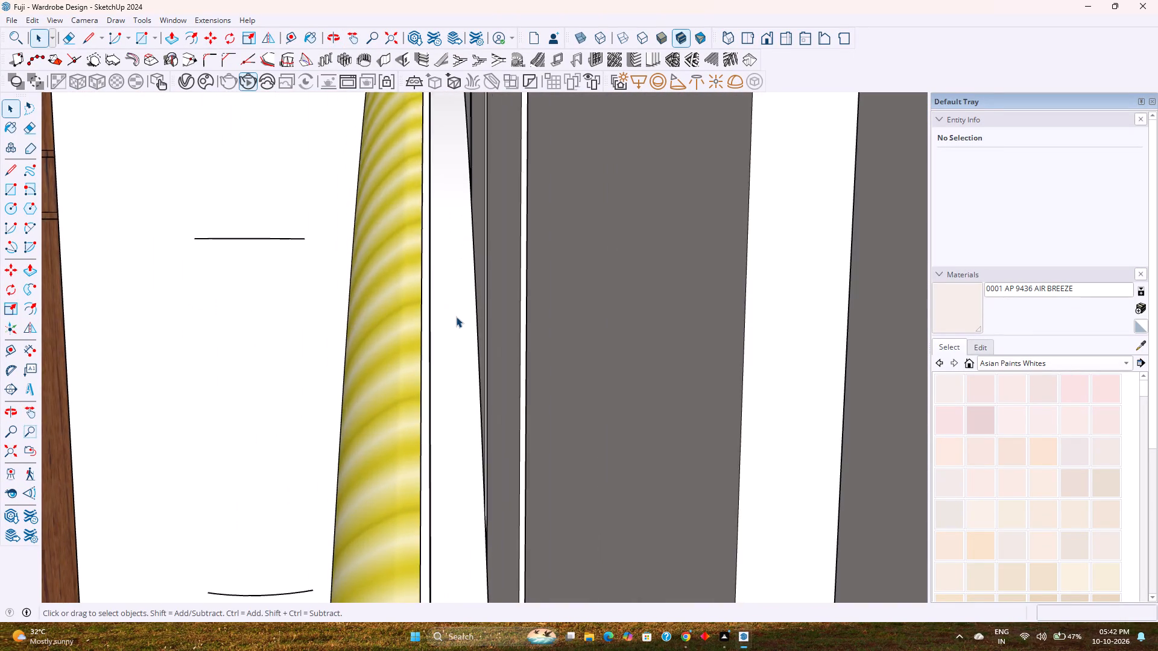
pyautogui.scroll(4, 456, 316)
pyautogui.moveTo(455, 318); pyautogui.dragTo(425, 315, button='middle')
pyautogui.scroll(-1, 354, 291)
pyautogui.moveTo(354, 291); pyautogui.dragTo(409, 294, button='middle')
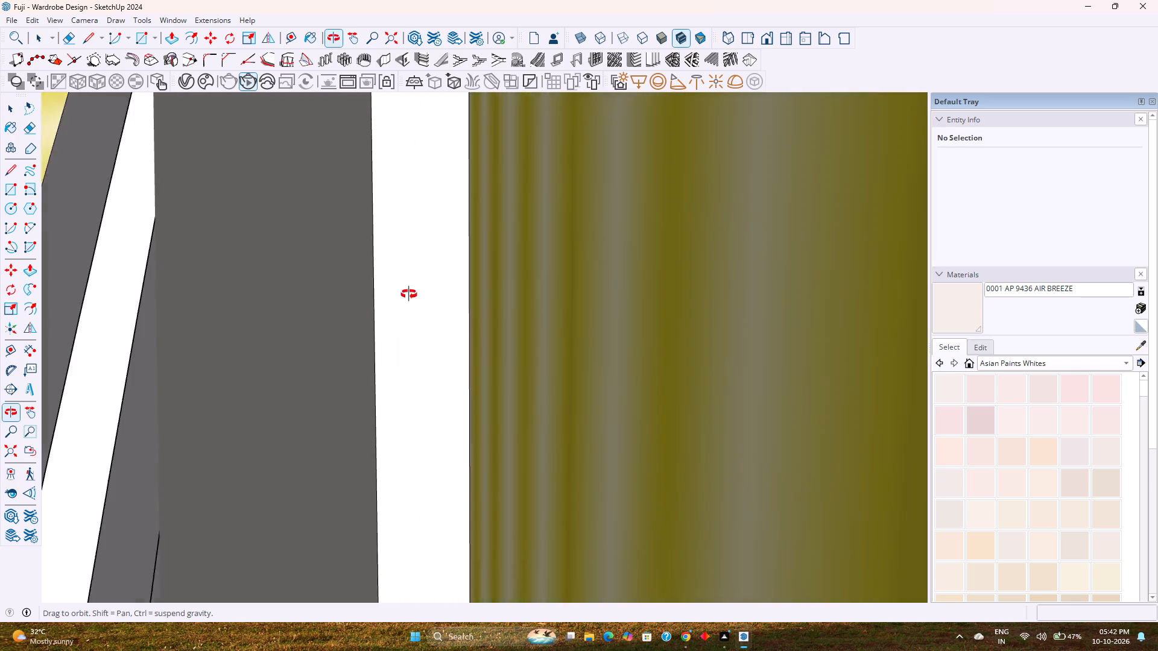
pyautogui.moveTo(409, 294); pyautogui.dragTo(419, 295, button='middle')
pyautogui.scroll(-2, 419, 295)
pyautogui.doubleClick(132, 274)
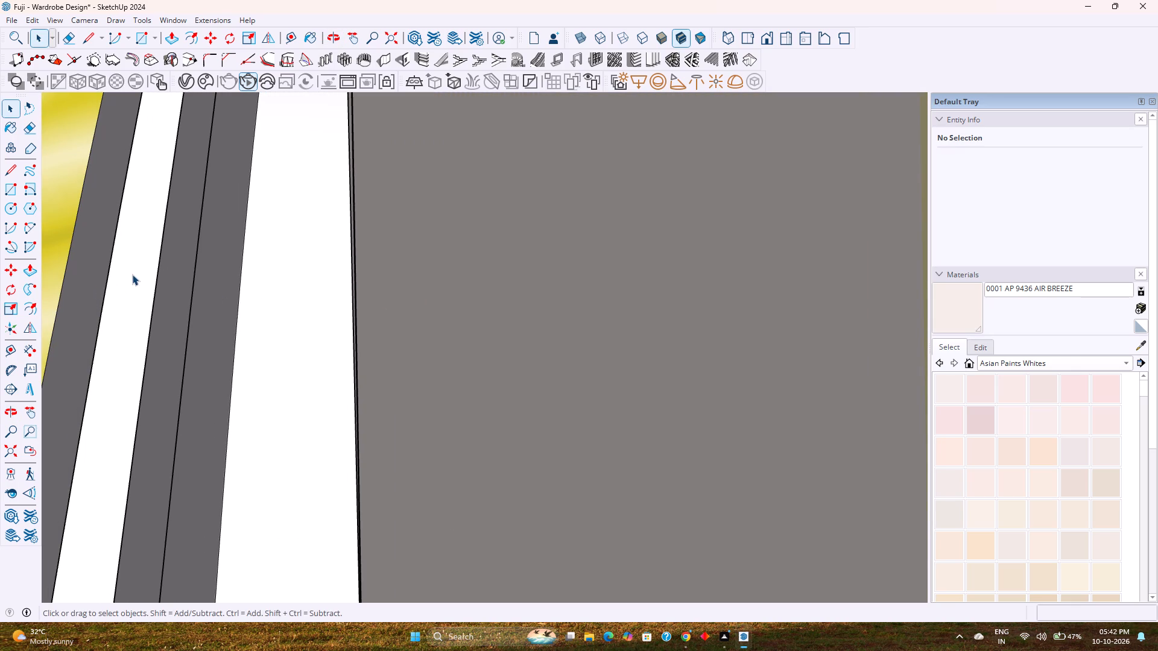
pyautogui.doubleClick(132, 274)
pyautogui.click(132, 274)
pyautogui.doubleClick(132, 274)
pyautogui.doubleClick(132, 274)
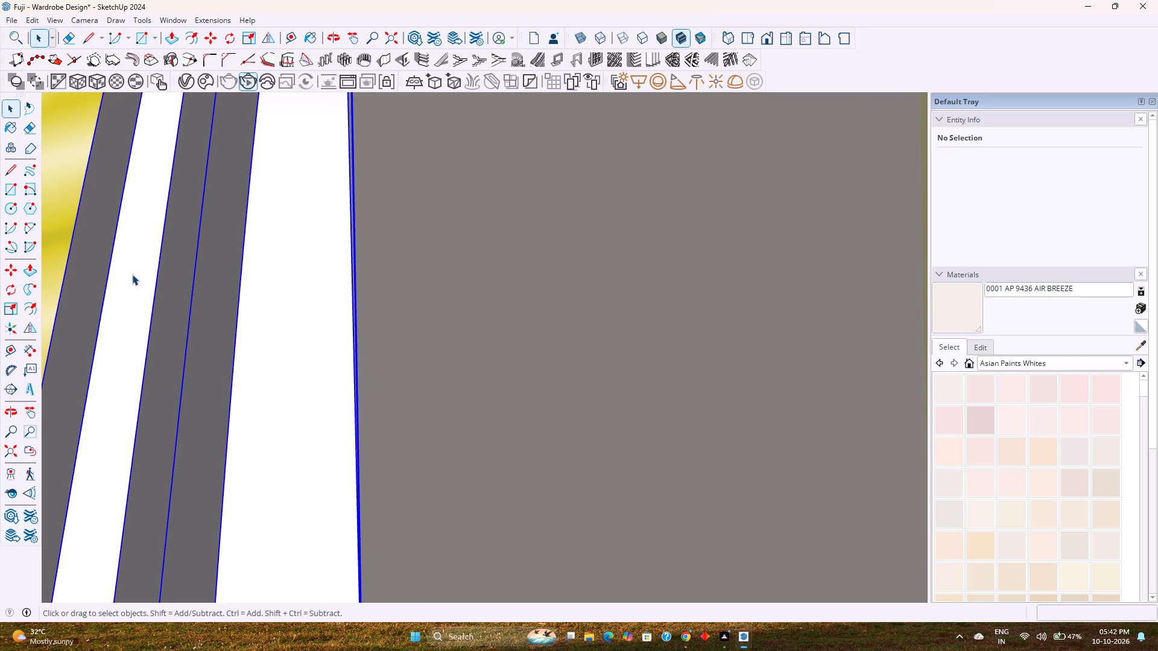
pyautogui.doubleClick(132, 274)
pyautogui.click(132, 274)
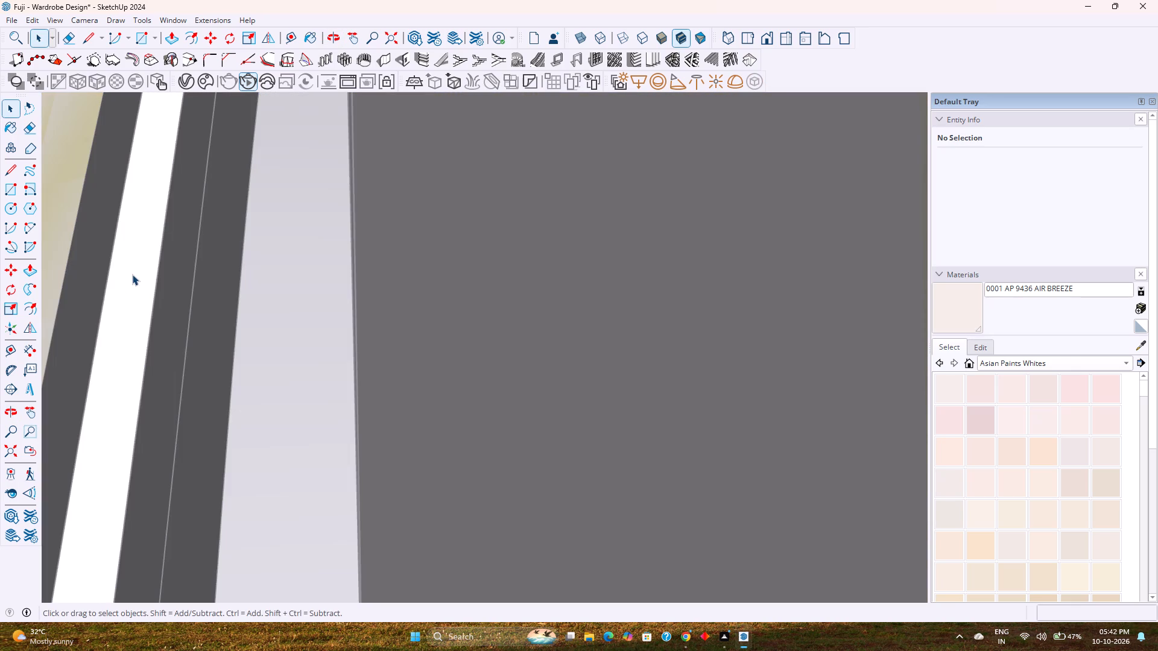
pyautogui.scroll(-4, 268, 320)
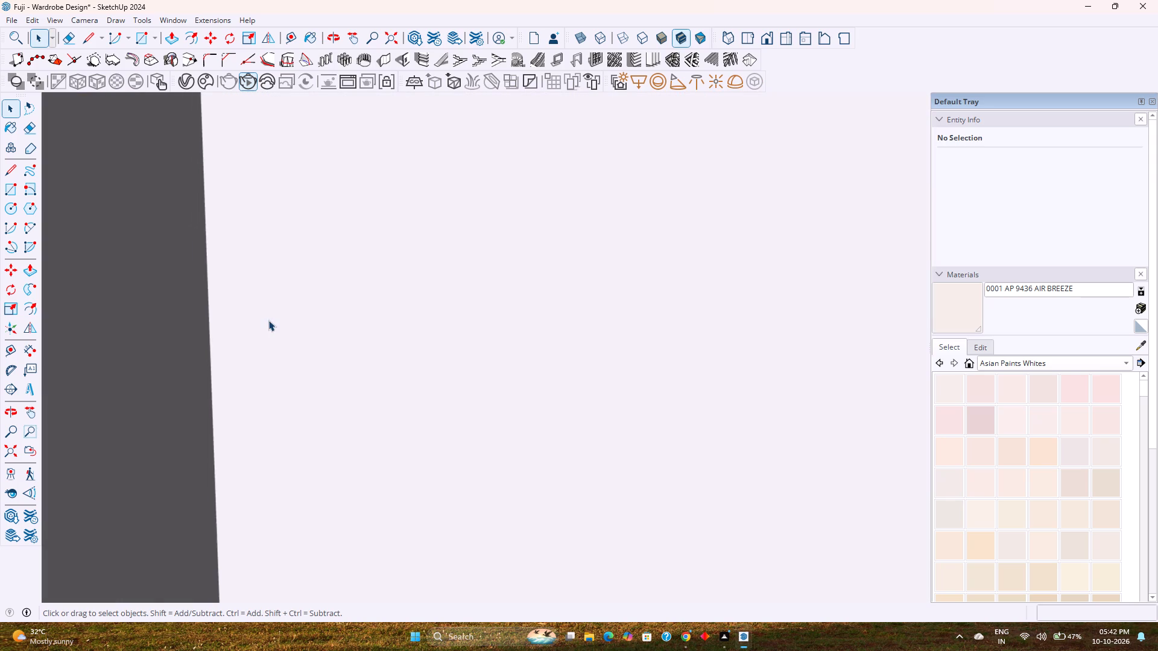
pyautogui.scroll(3, 268, 320)
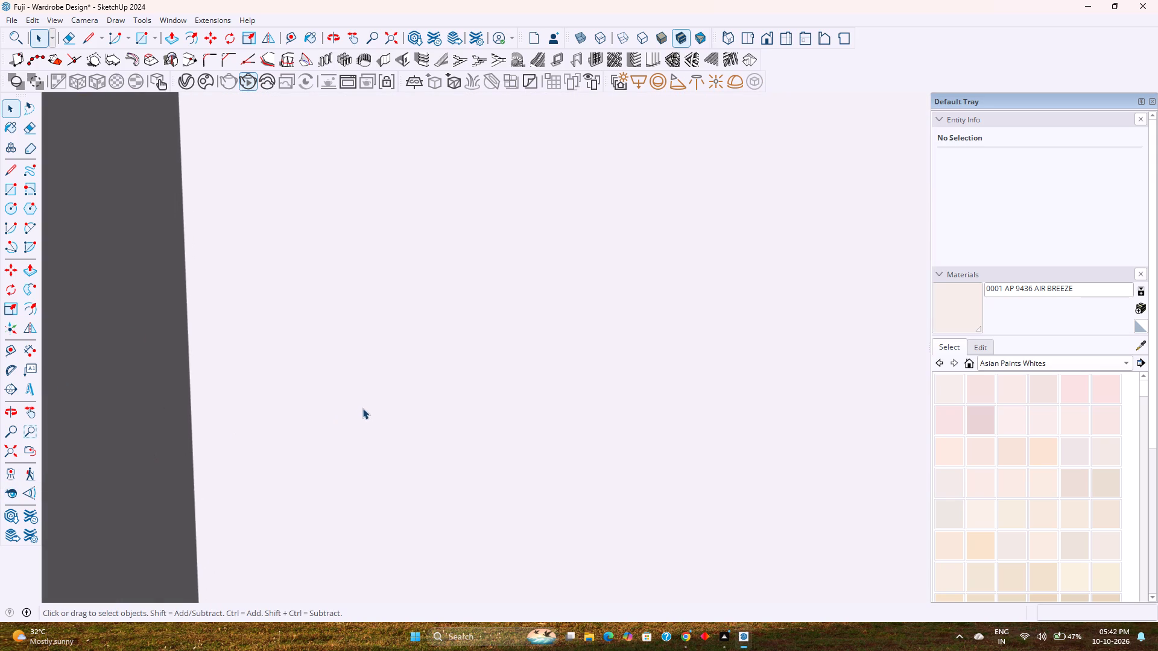
pyautogui.scroll(-14, 362, 408)
pyautogui.scroll(1, 362, 408)
pyautogui.scroll(-4, 362, 407)
pyautogui.scroll(-4, 260, 394)
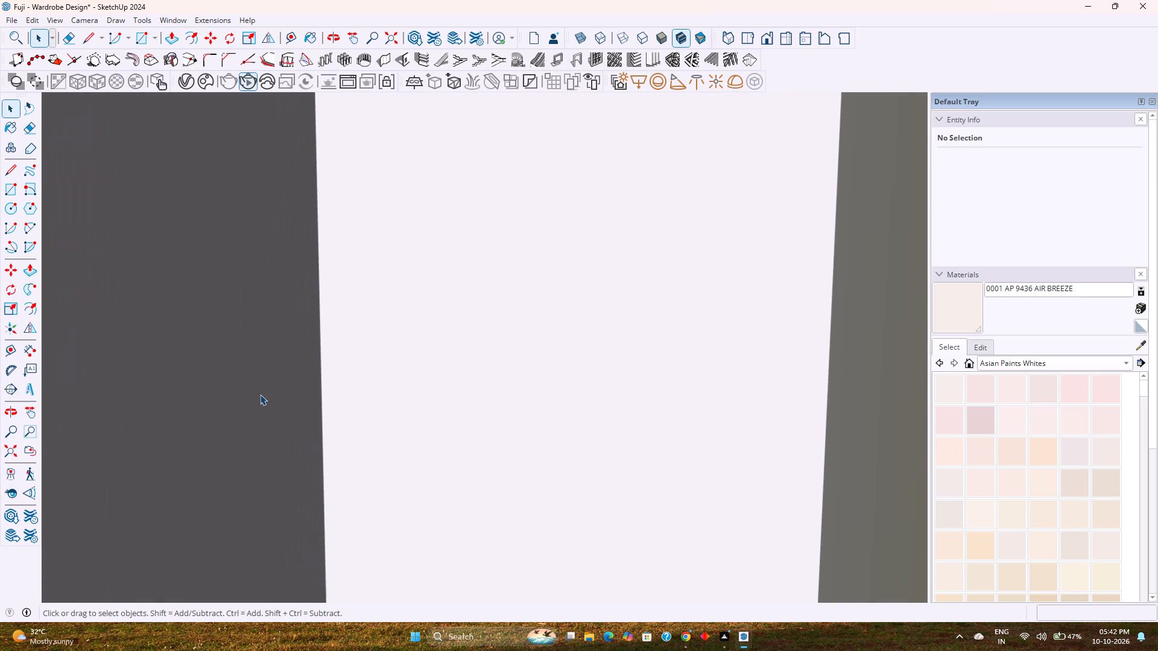
pyautogui.moveTo(260, 394); pyautogui.dragTo(331, 384, button='middle')
pyautogui.keyDown('shift'); pyautogui.moveTo(249, 369); pyautogui.dragTo(437, 321, button='middle'); pyautogui.keyUp('shift')
pyautogui.scroll(-2, 446, 320)
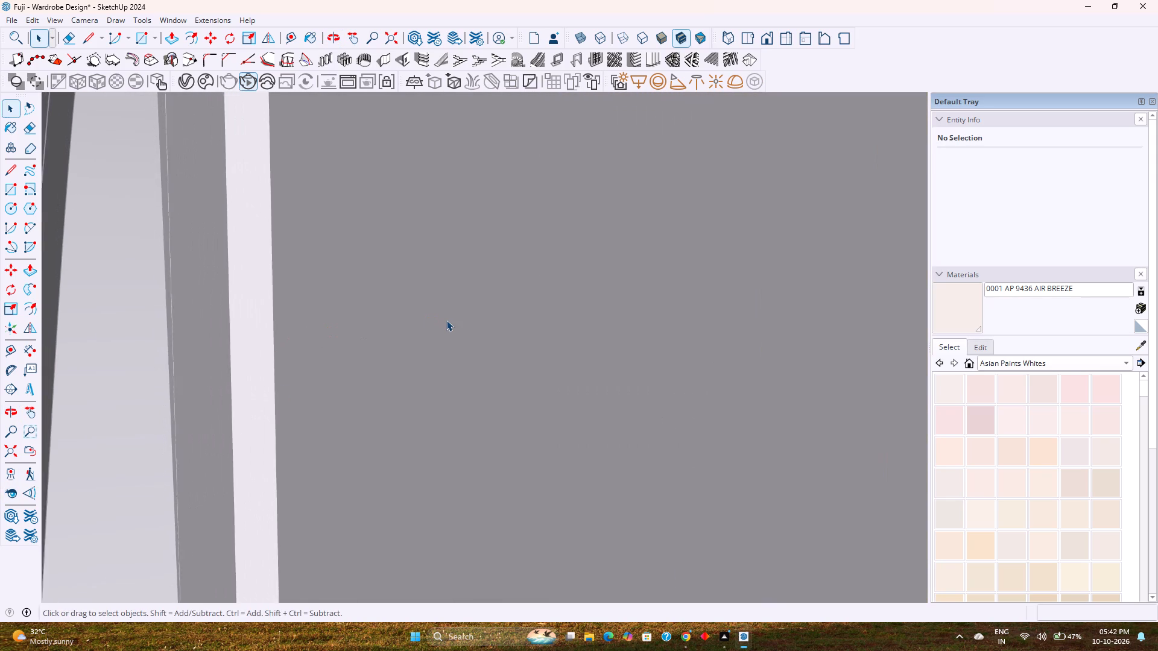
pyautogui.scroll(-12, 446, 320)
pyautogui.keyDown('shift'); pyautogui.scroll(-1, 212, 338); pyautogui.keyUp('shift')
pyautogui.keyDown('shift'); pyautogui.moveTo(212, 338); pyautogui.dragTo(280, 302, button='middle'); pyautogui.keyUp('shift')
pyautogui.moveTo(290, 318); pyautogui.dragTo(285, 321, button='middle')
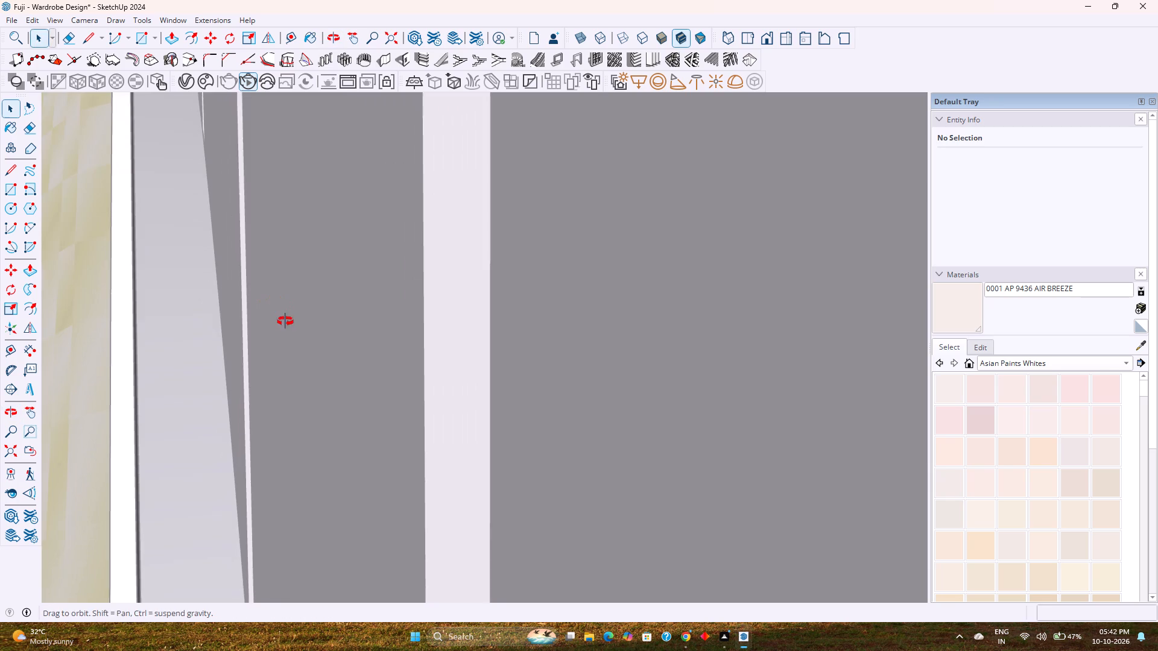
pyautogui.moveTo(285, 321); pyautogui.dragTo(240, 298, button='middle')
pyautogui.scroll(13, 147, 318)
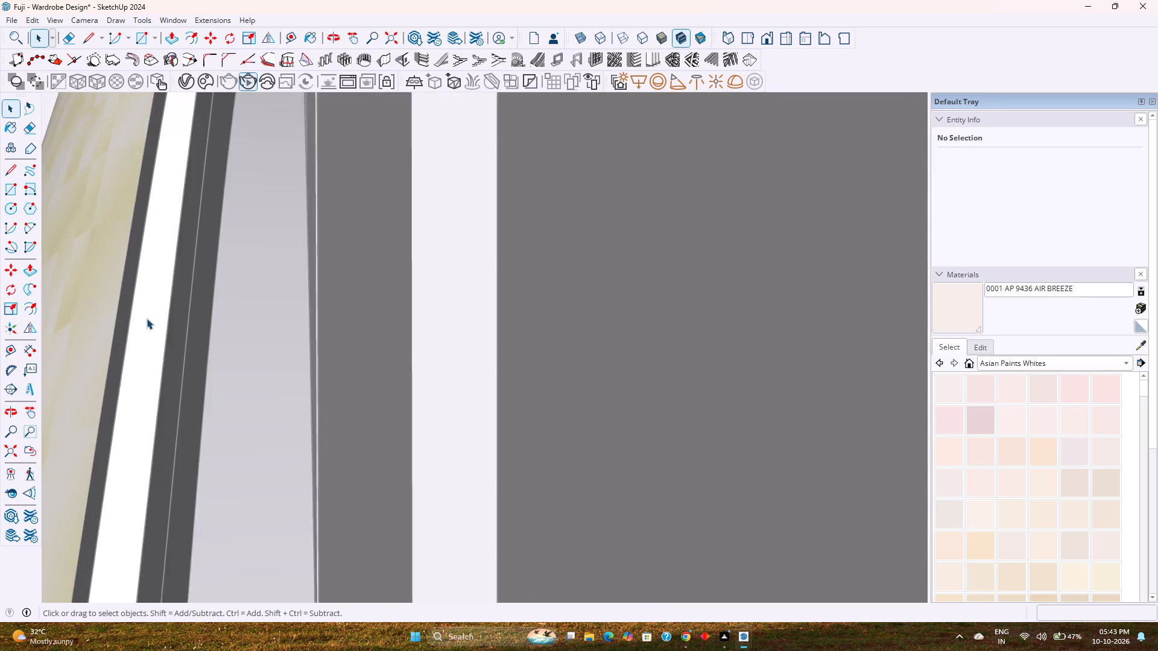
pyautogui.scroll(6, 147, 318)
pyautogui.keyDown('shift'); pyautogui.moveTo(151, 316); pyautogui.dragTo(123, 289, button='middle'); pyautogui.keyUp('shift')
pyautogui.press('Escape')
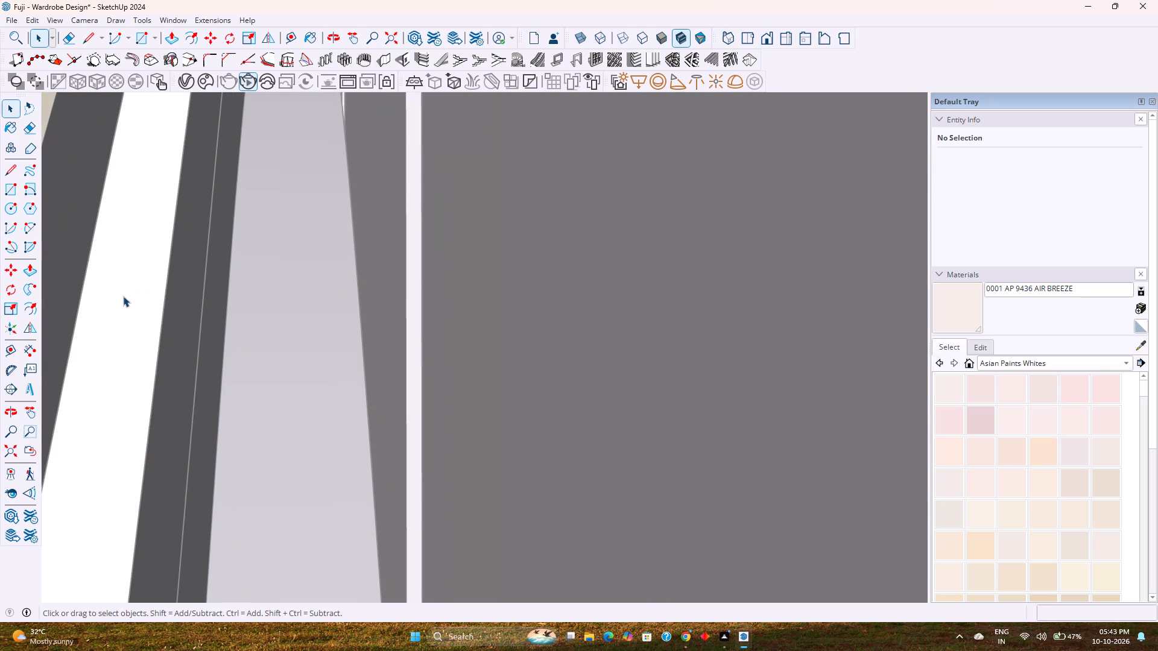
pyautogui.click(131, 303)
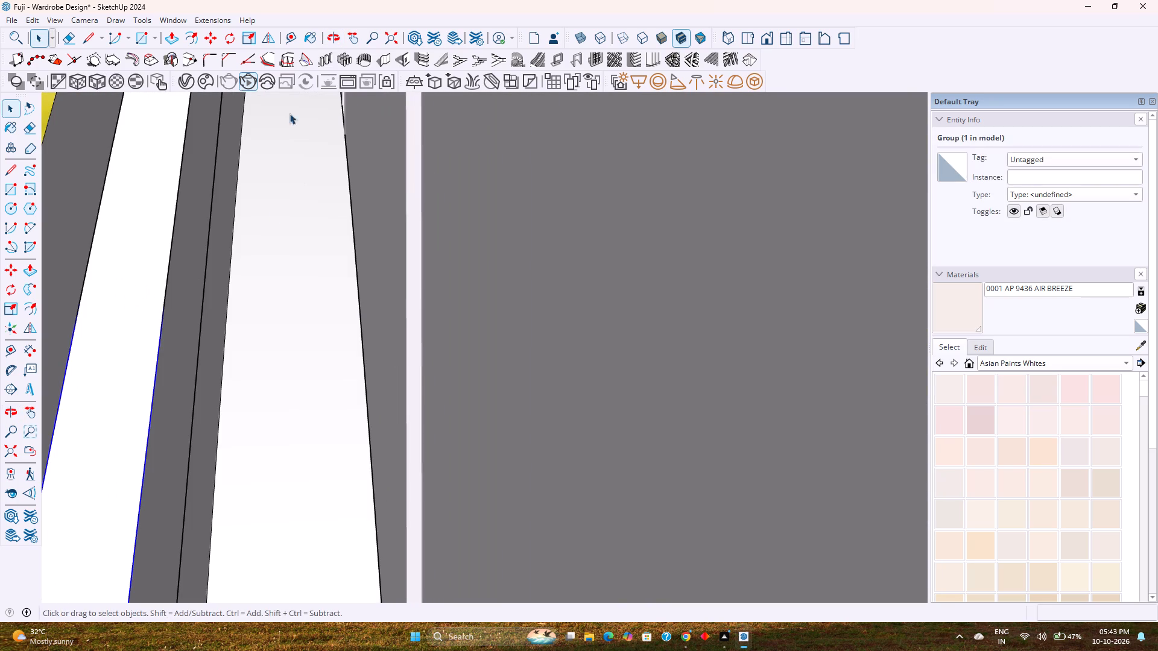
# Create a V-Ray Emissive material and set its colour to warm peach, about R 0.972, G 0.864, B 0.675.
pyautogui.click(191, 80)
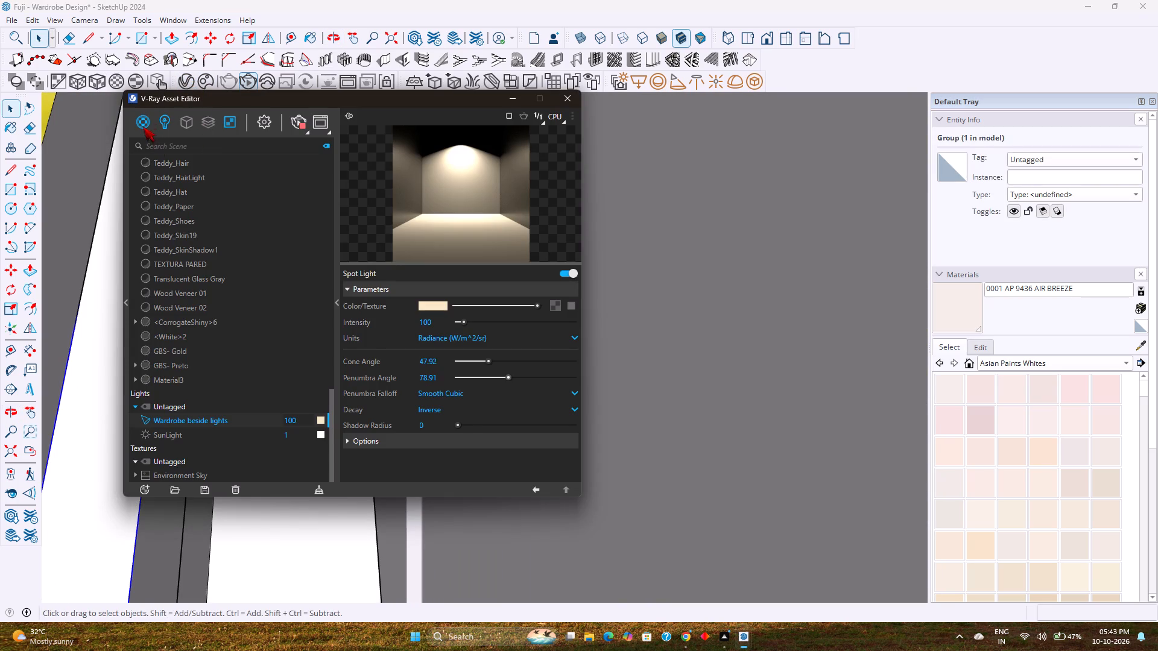
pyautogui.rightClick(143, 116)
pyautogui.click(181, 159)
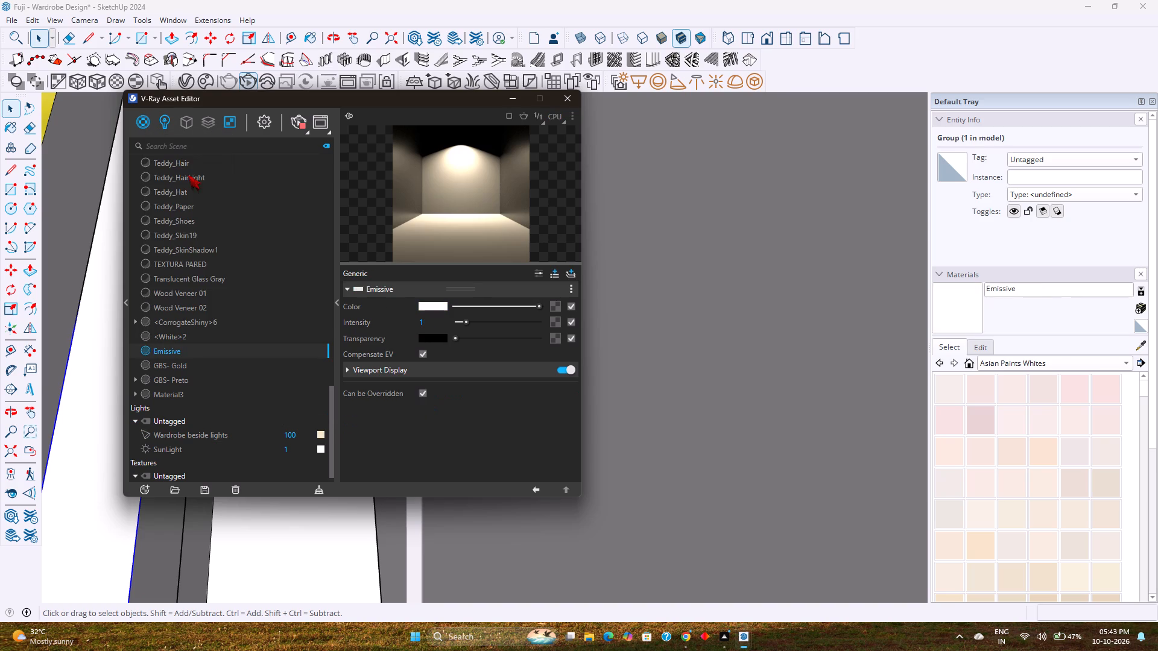
pyautogui.click(443, 304)
pyautogui.click(555, 239)
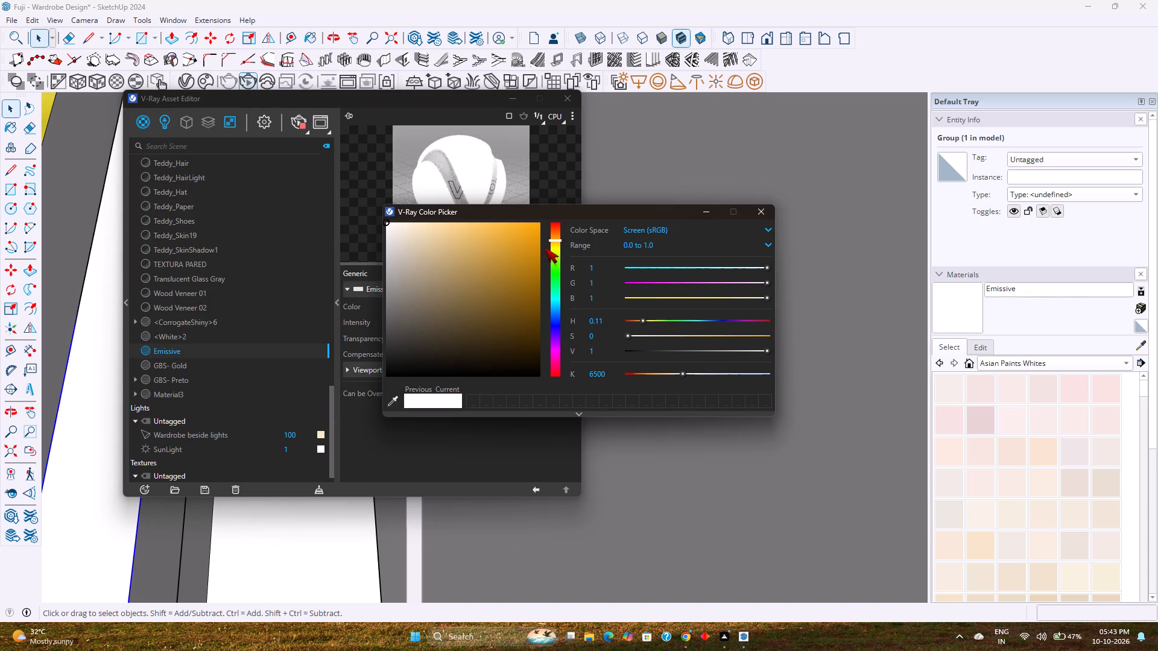
pyautogui.click(555, 241)
pyautogui.click(440, 230)
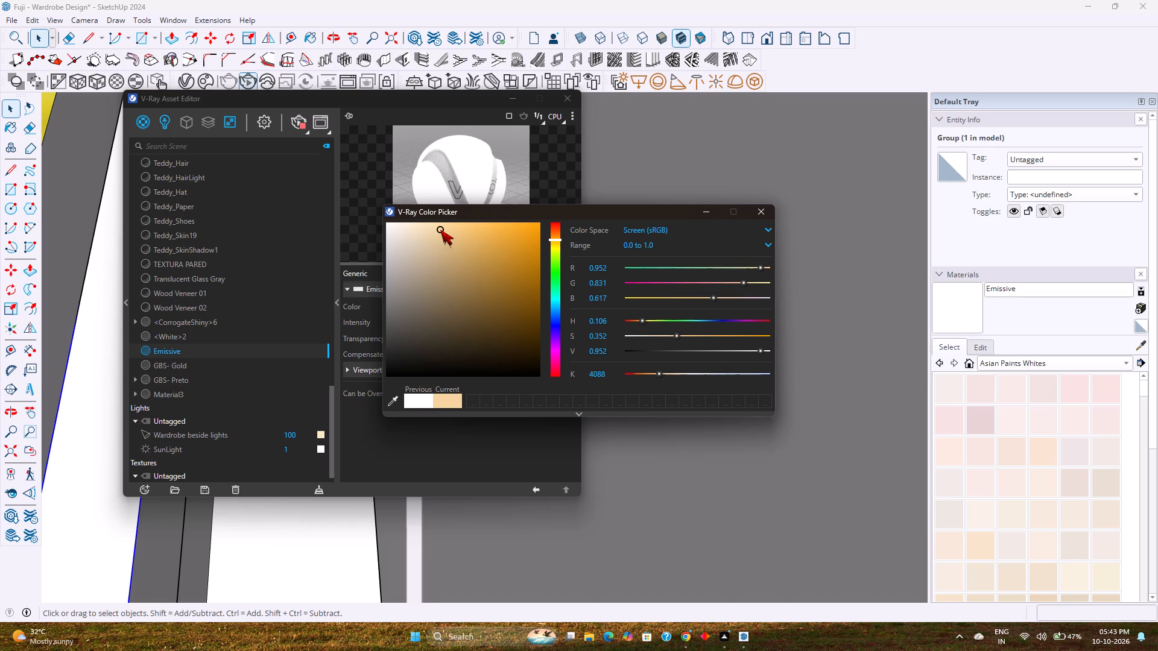
pyautogui.click(433, 227)
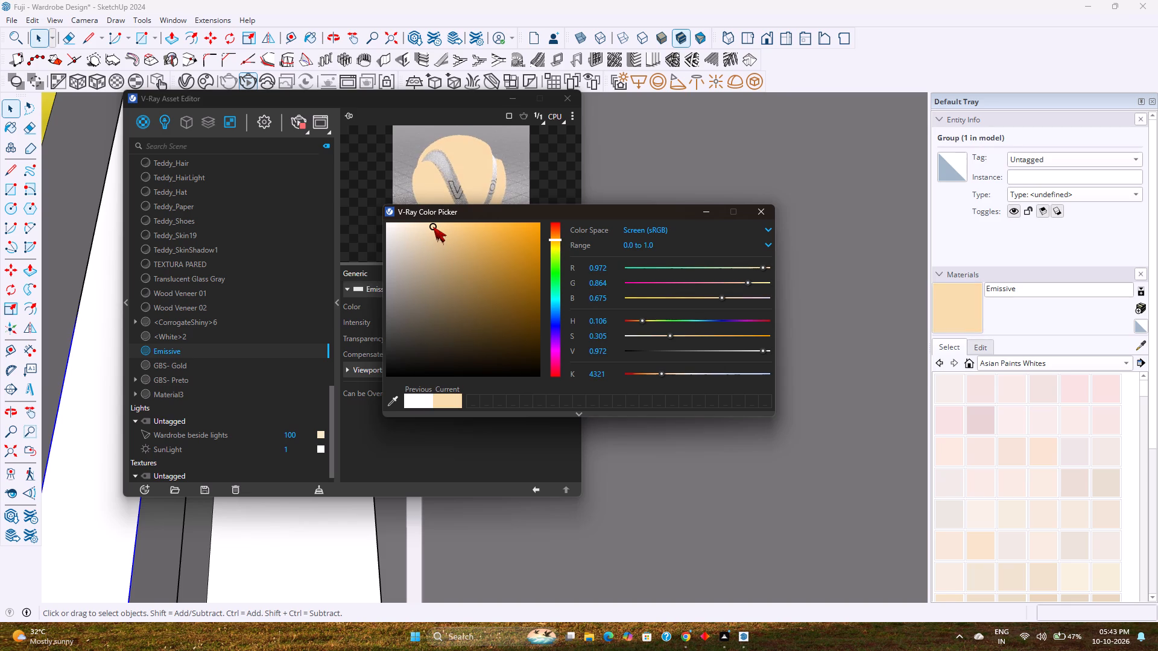
pyautogui.click(765, 211)
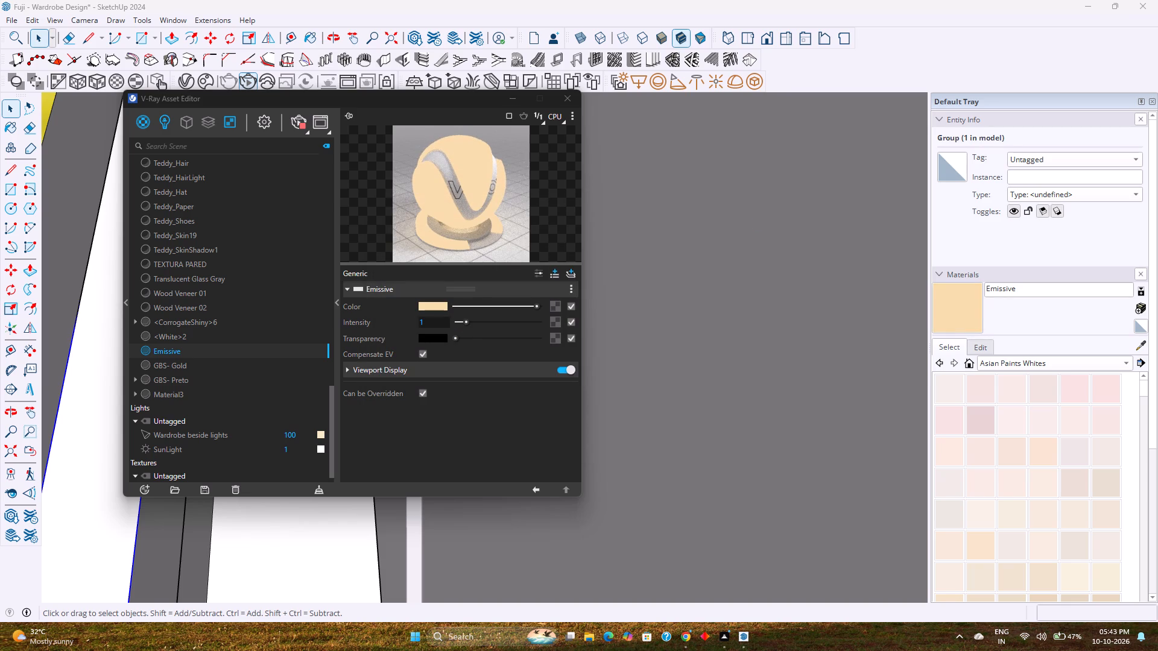
# Raise the Emissive material's intensity to about 7.2 and close the Asset Editor.
pyautogui.moveTo(463, 324); pyautogui.dragTo(563, 325)
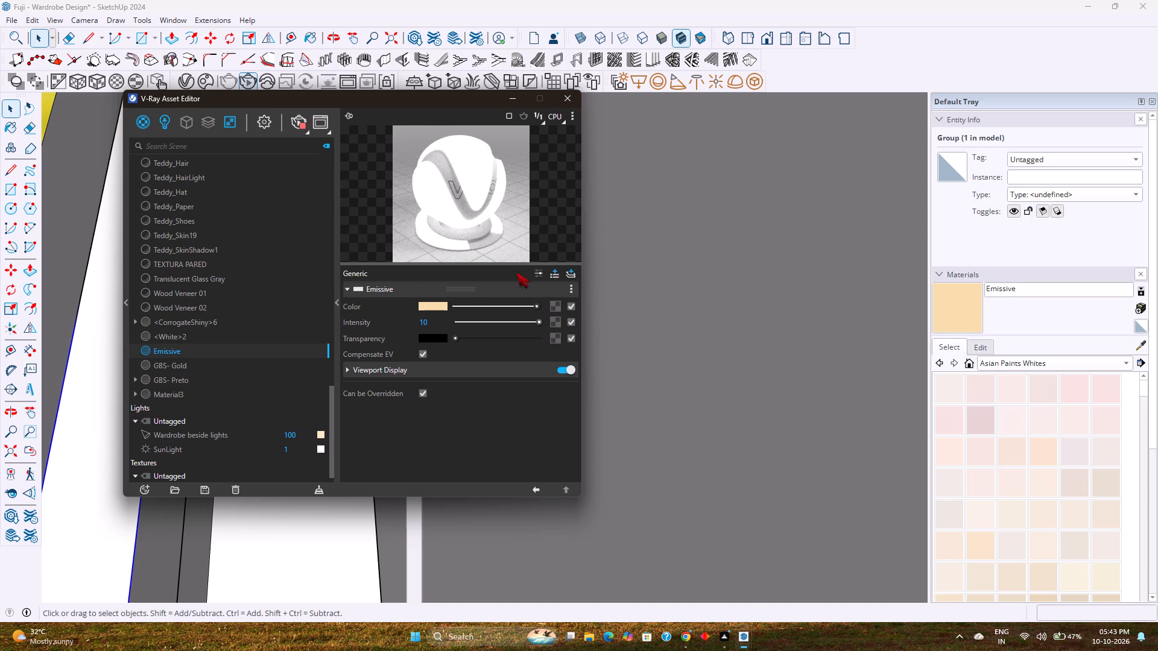
pyautogui.click(496, 322)
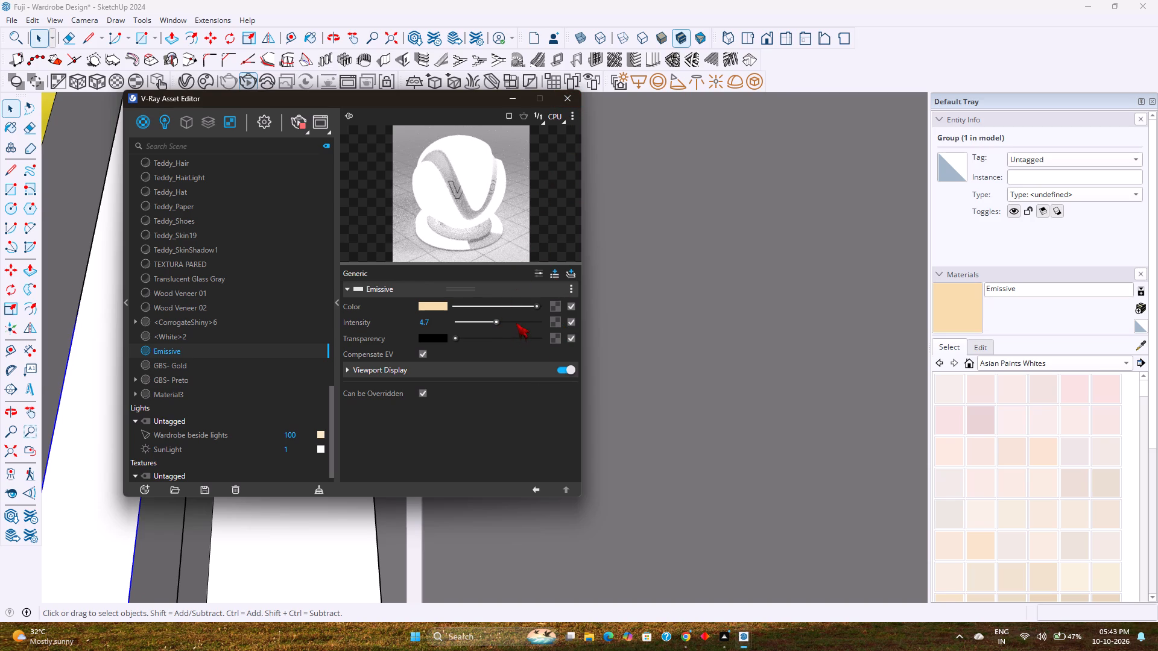
pyautogui.click(516, 322)
pyautogui.click(568, 98)
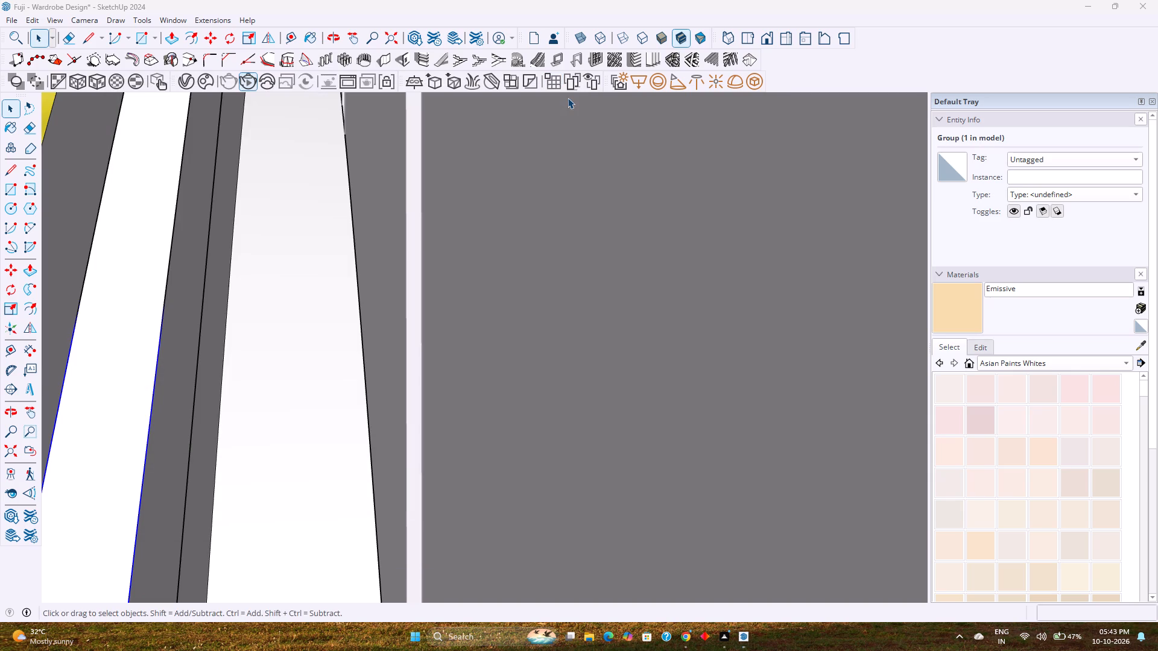
# Apply the Emissive material to the selected strip behind the mirror frame.
pyautogui.click(191, 80)
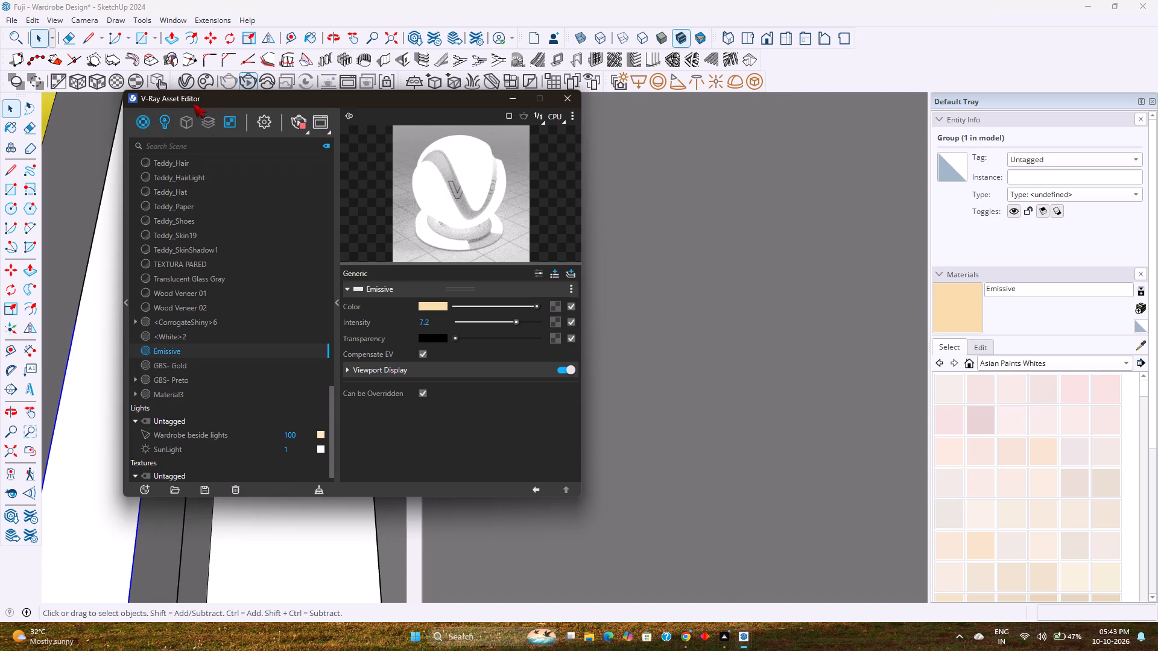
pyautogui.rightClick(171, 353)
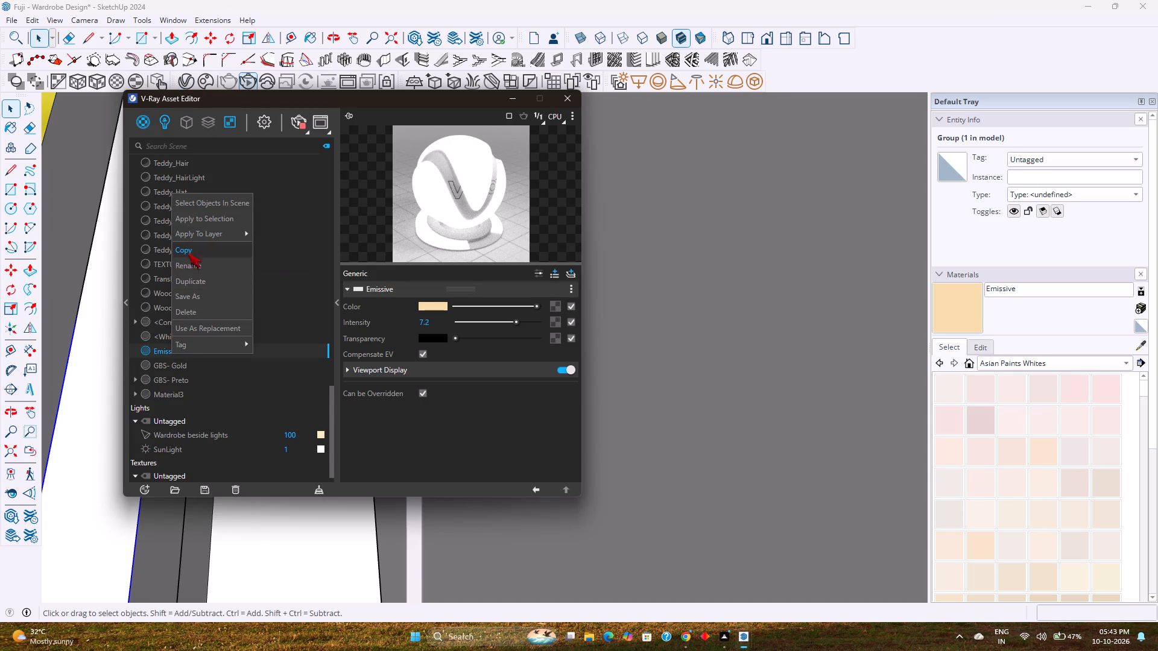
pyautogui.click(198, 219)
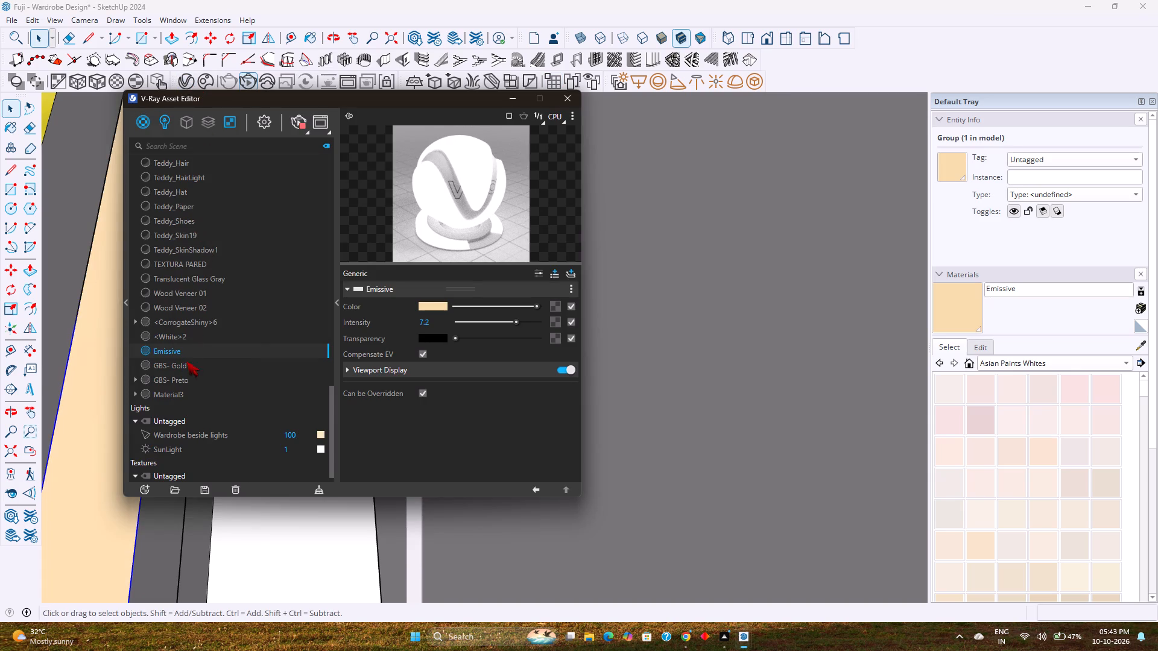
# Rename the Emissive material as Mirror Light.
pyautogui.rightClick(186, 354)
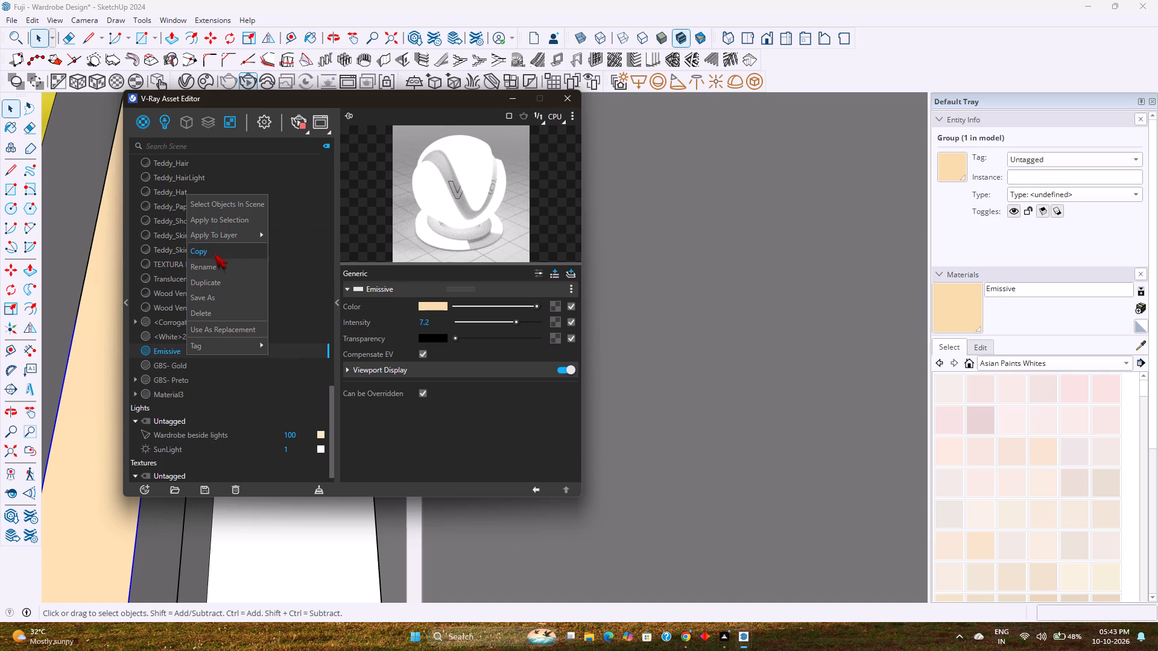
pyautogui.click(218, 266)
pyautogui.press('BackSpace')
pyautogui.press('BackSpace')
pyautogui.press('BackSpace')
pyautogui.press('BackSpace')
pyautogui.press('BackSpace')
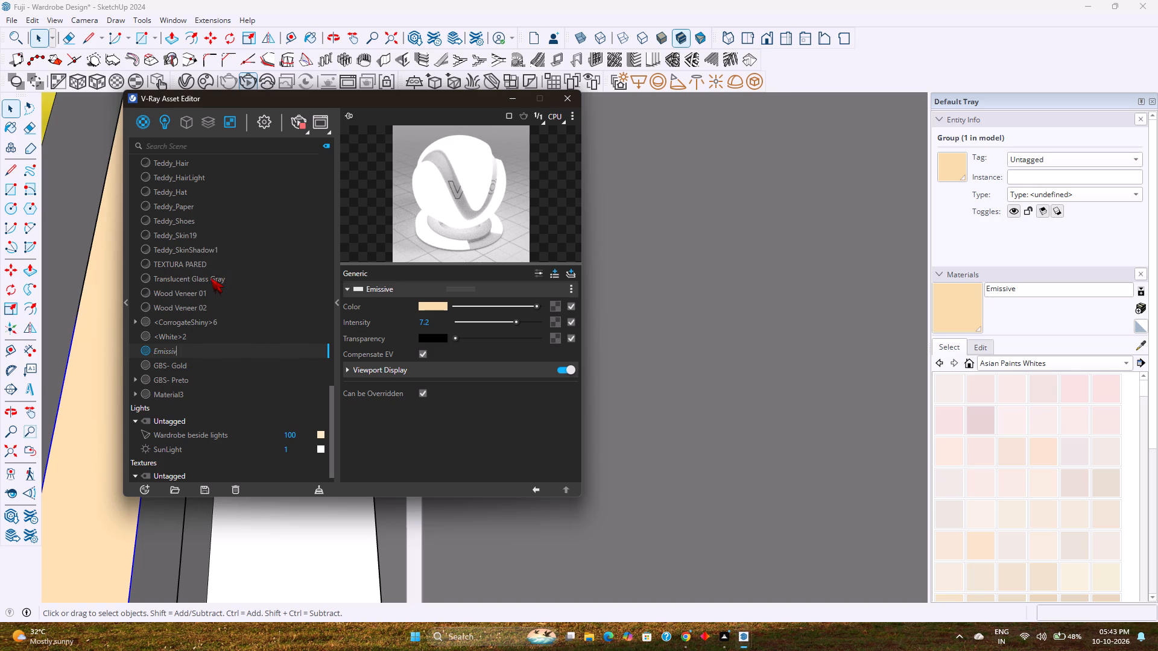
pyautogui.press('BackSpace')
pyautogui.press('BackSpace')
pyautogui.press('BackSpace')
pyautogui.write('Mirrir')
pyautogui.press('space')
pyautogui.press('BackSpace')
pyautogui.press('BackSpace')
pyautogui.press('BackSpace')
pyautogui.write('or :')
pyautogui.press('BackSpace')
pyautogui.write('Light')
pyautogui.press('Return')
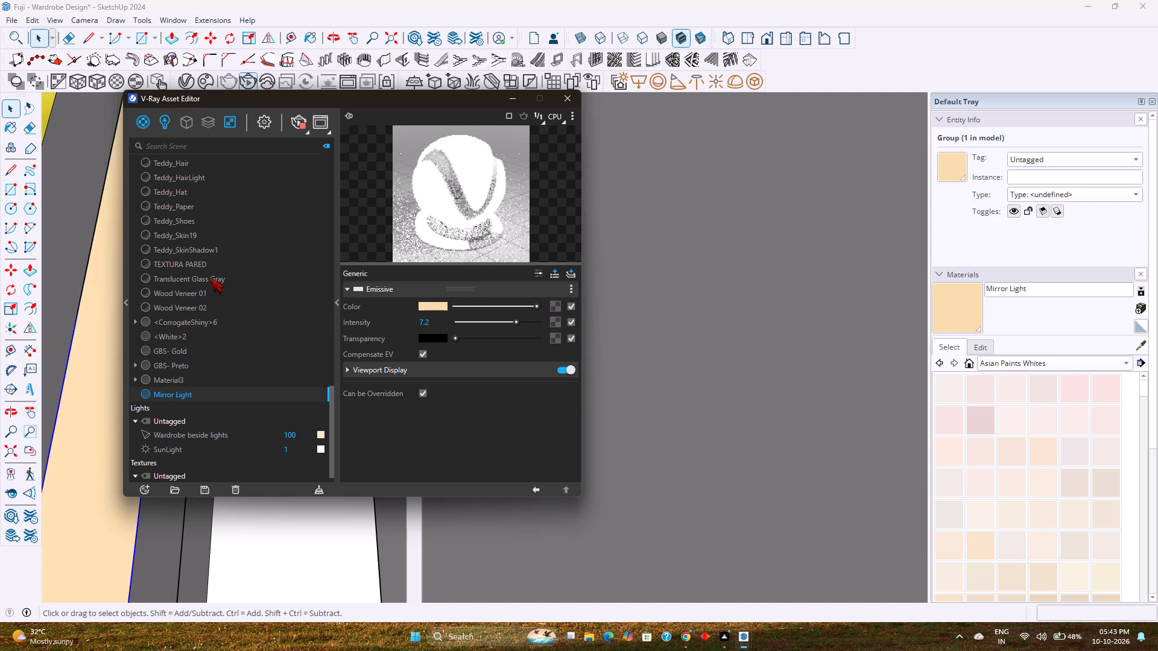
# Start V-Ray interactive rendering and examine the glowing strip behind the mirror frame from close up to farther out.
pyautogui.click(303, 122)
pyautogui.click(298, 124)
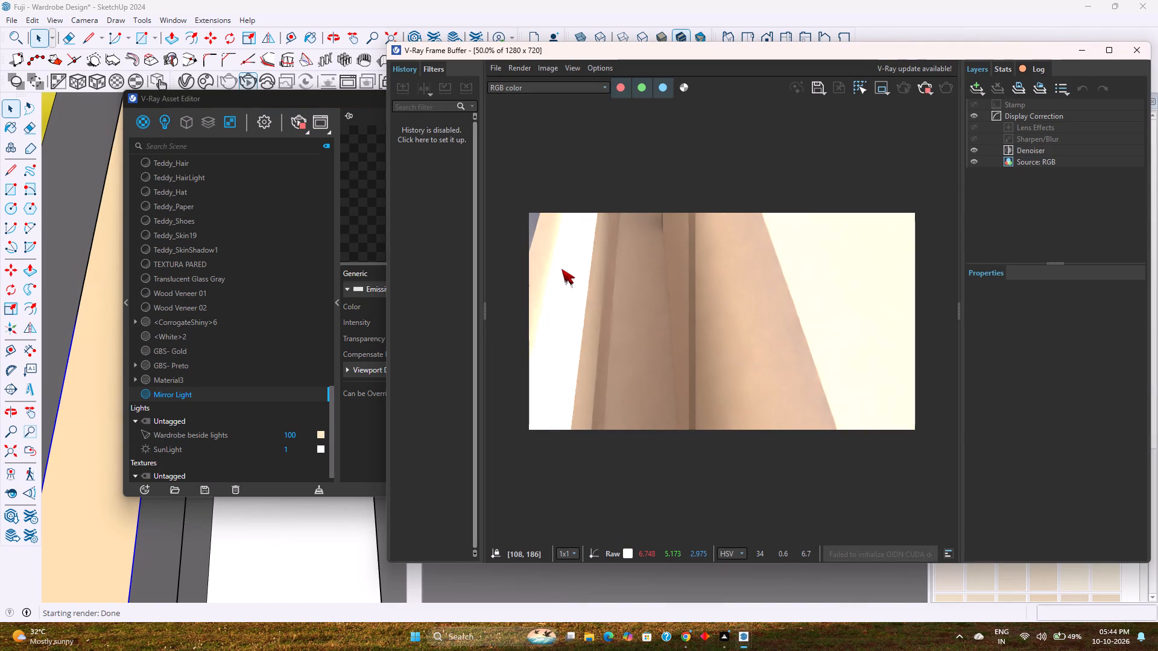
pyautogui.scroll(-2, 68, 338)
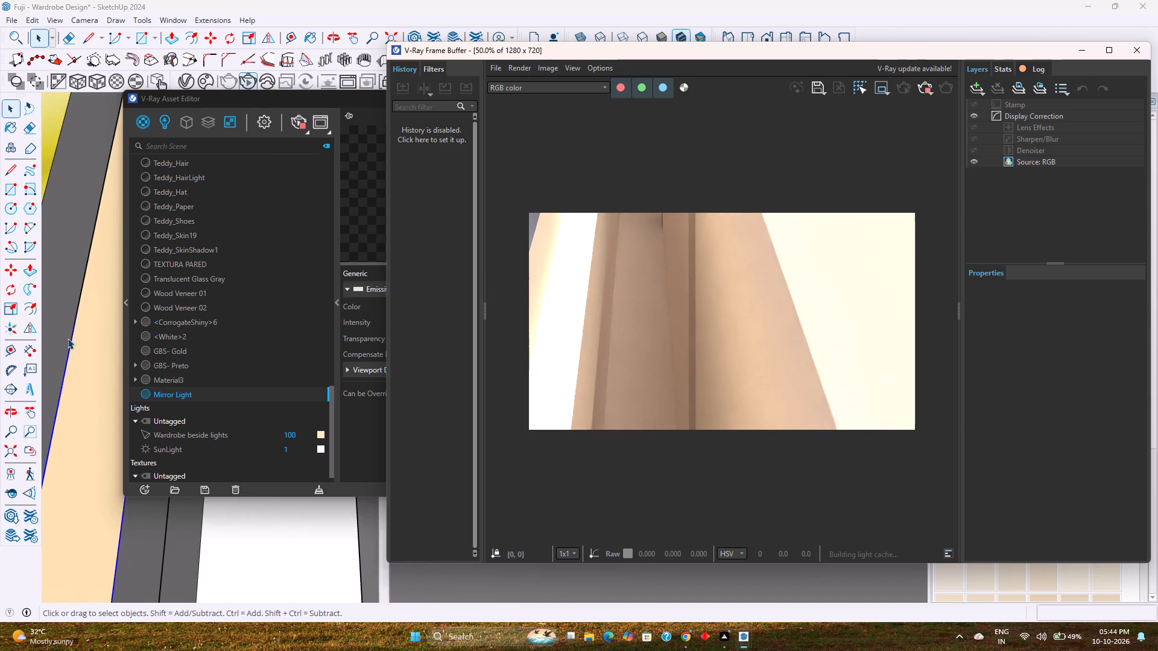
pyautogui.scroll(-1, 68, 338)
pyautogui.moveTo(68, 338); pyautogui.dragTo(324, 313, button='middle')
pyautogui.scroll(-13, 324, 313)
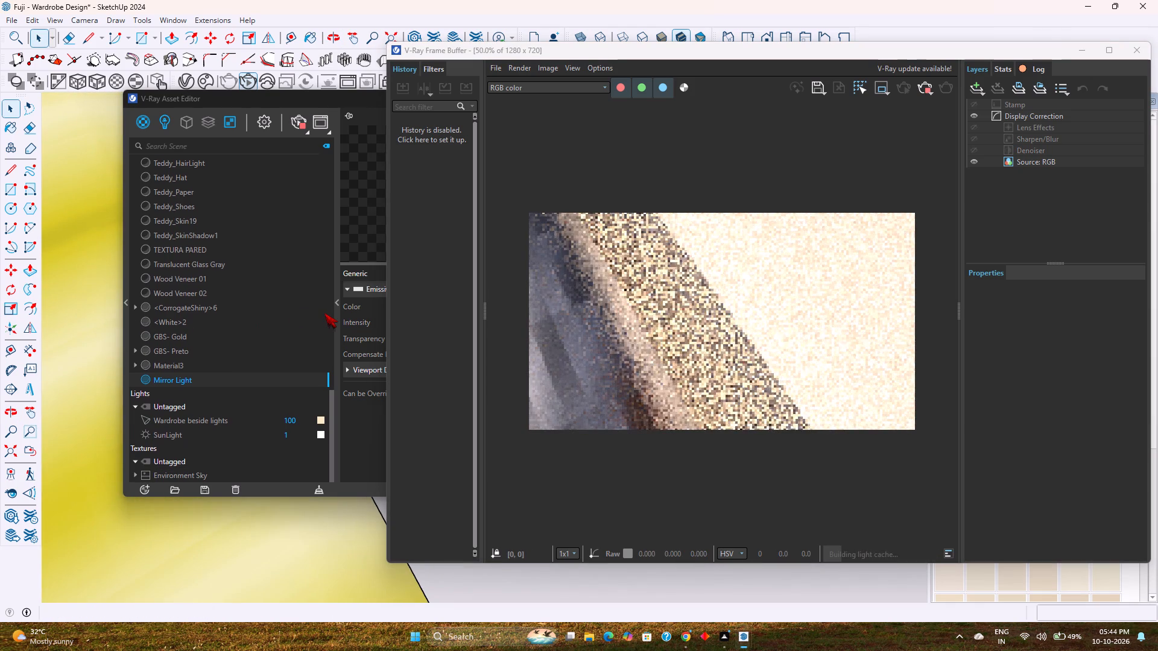
pyautogui.scroll(-2, 324, 313)
pyautogui.scroll(-13, 74, 412)
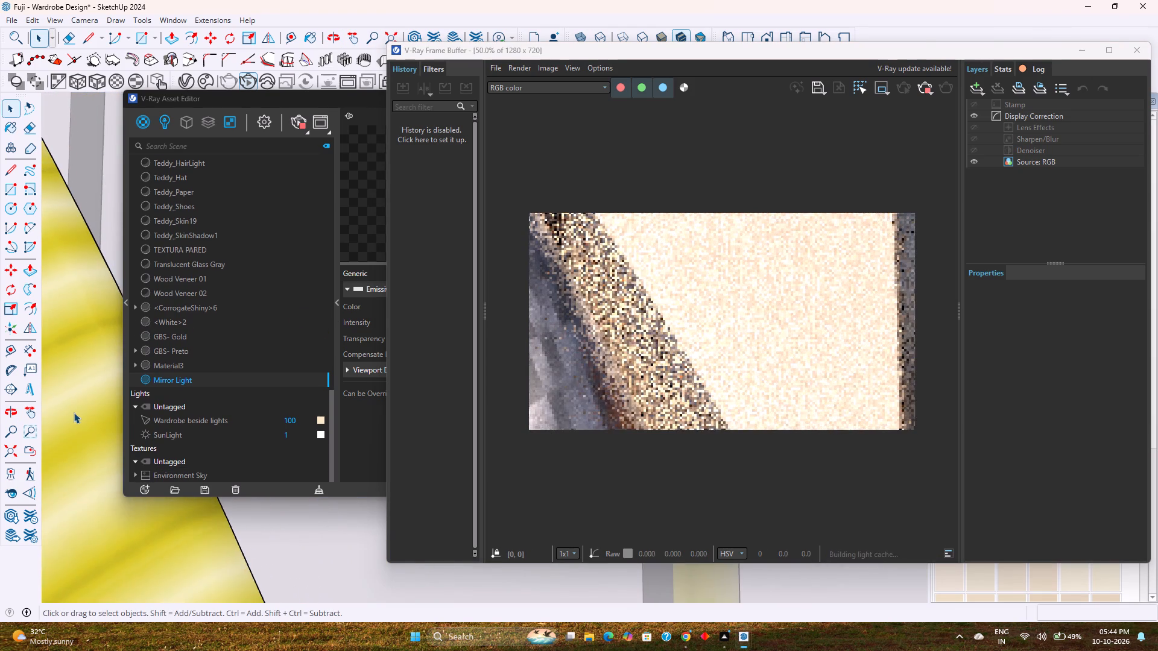
pyautogui.scroll(-3, 106, 480)
pyautogui.moveTo(111, 518); pyautogui.dragTo(234, 476, button='middle')
pyautogui.scroll(-5, 234, 476)
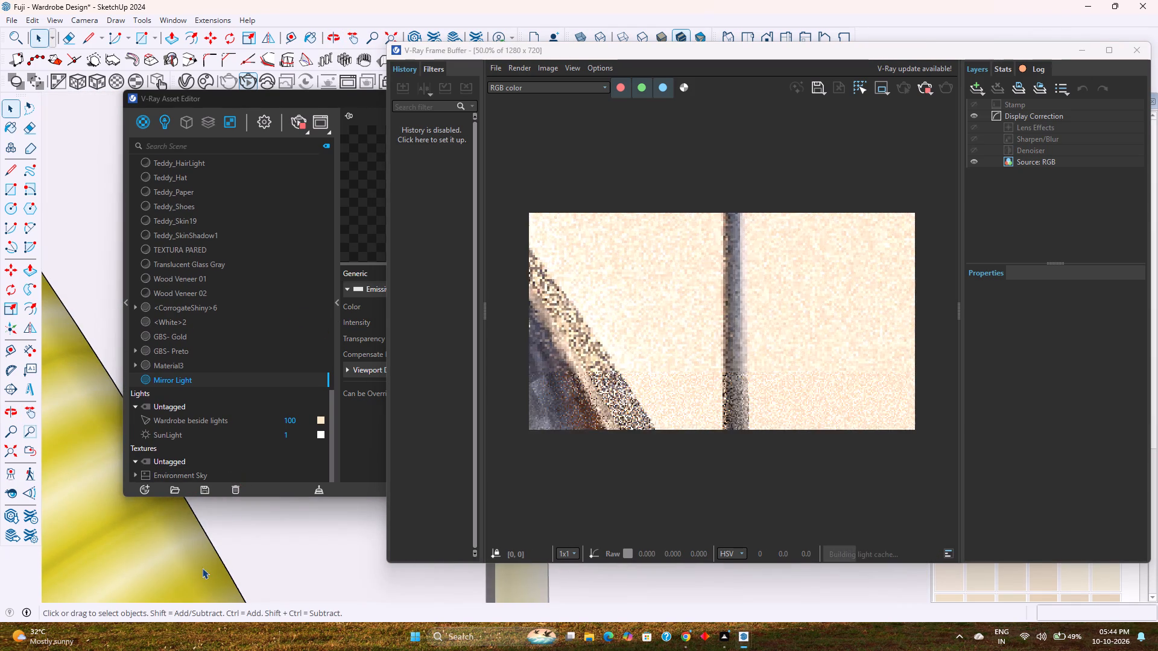
pyautogui.scroll(-4, 202, 568)
pyautogui.scroll(-17, 209, 556)
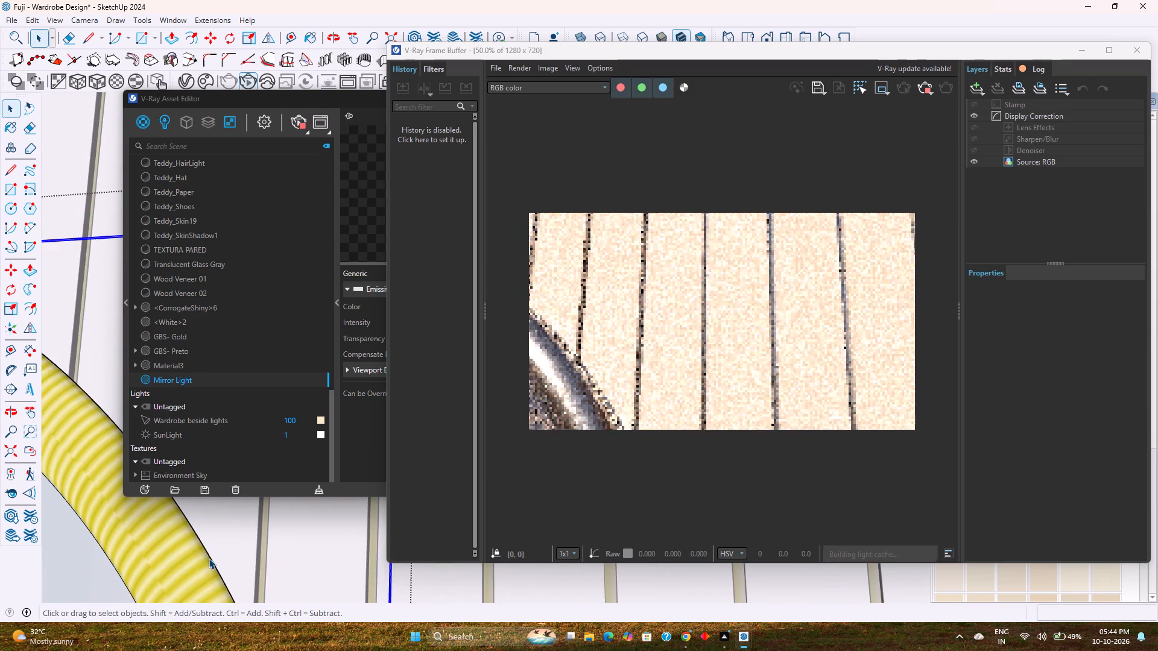
pyautogui.moveTo(209, 558); pyautogui.dragTo(241, 533, button='middle')
pyautogui.scroll(-20, 246, 531)
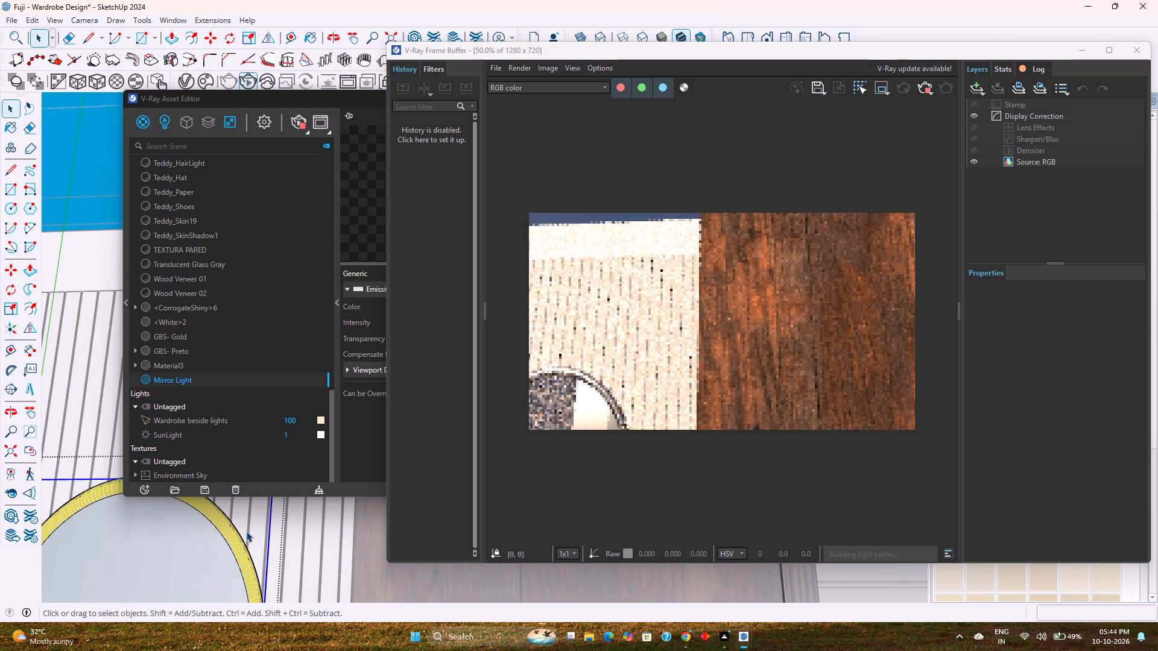
pyautogui.scroll(-5, 246, 531)
# Examine the mirror backlight and the adjoining wardrobe from the front in the interactive render.
pyautogui.click(765, 34)
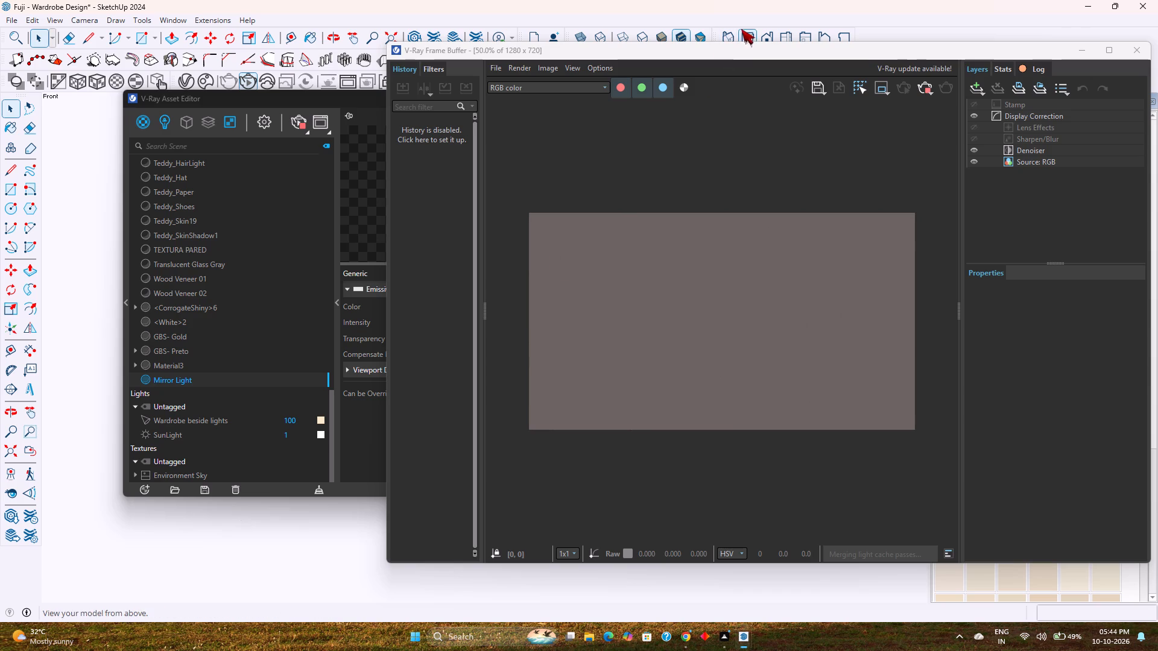
pyautogui.press('Escape')
pyautogui.press('Escape')
pyautogui.press('Escape')
pyautogui.press('Escape')
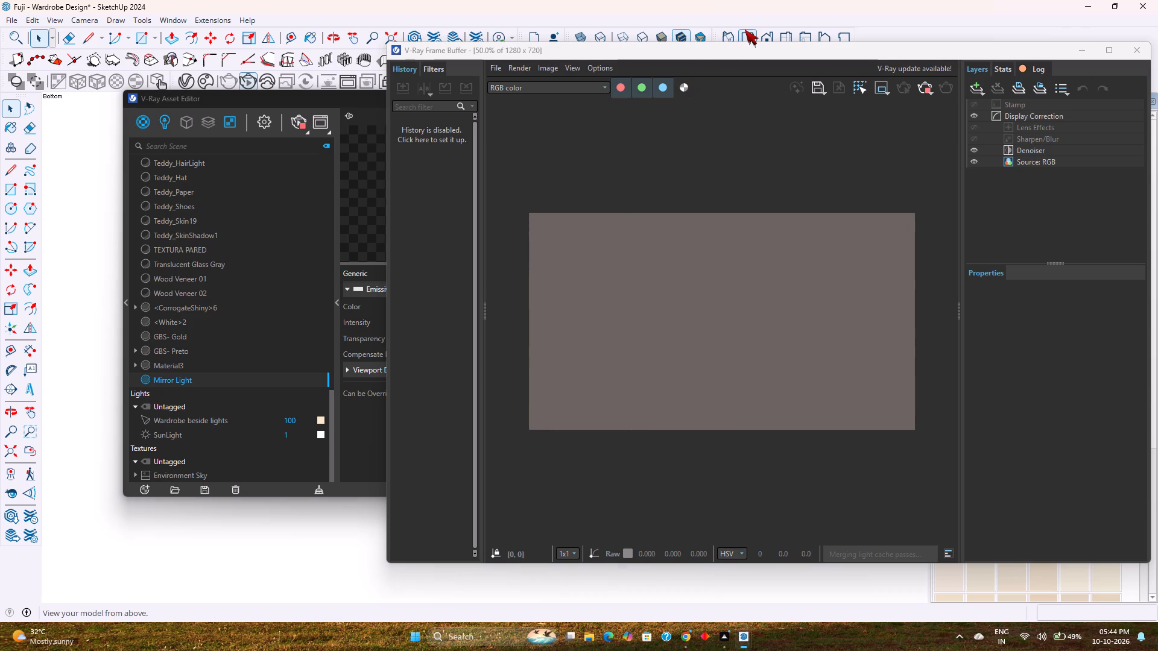
pyautogui.click(767, 36)
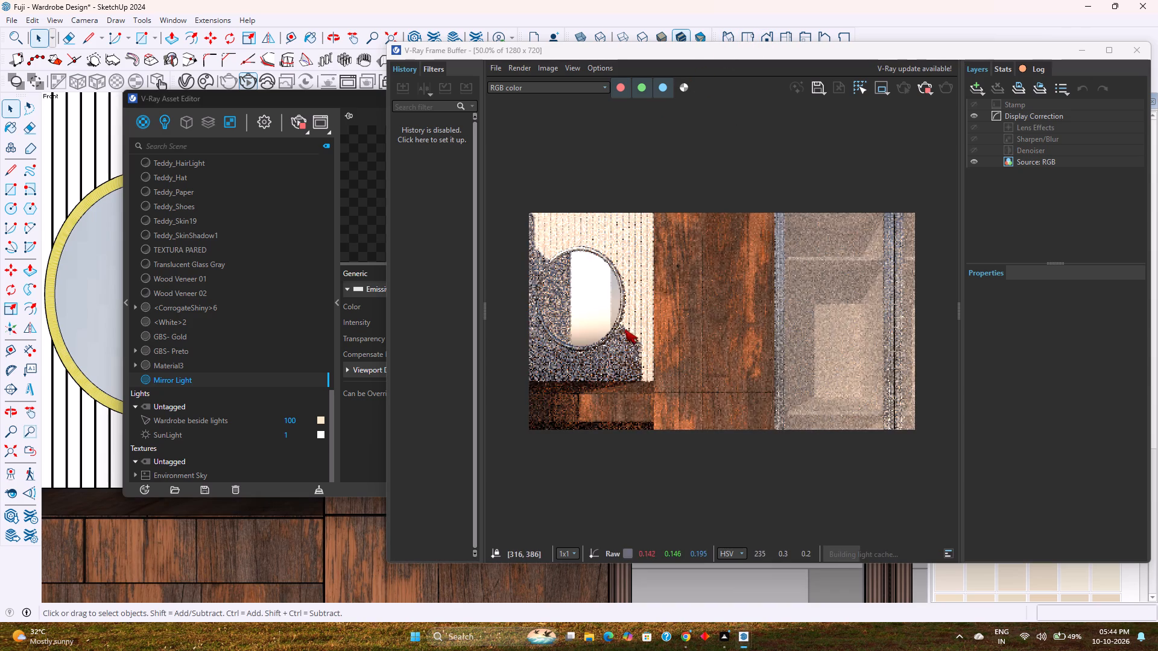
pyautogui.click(768, 37)
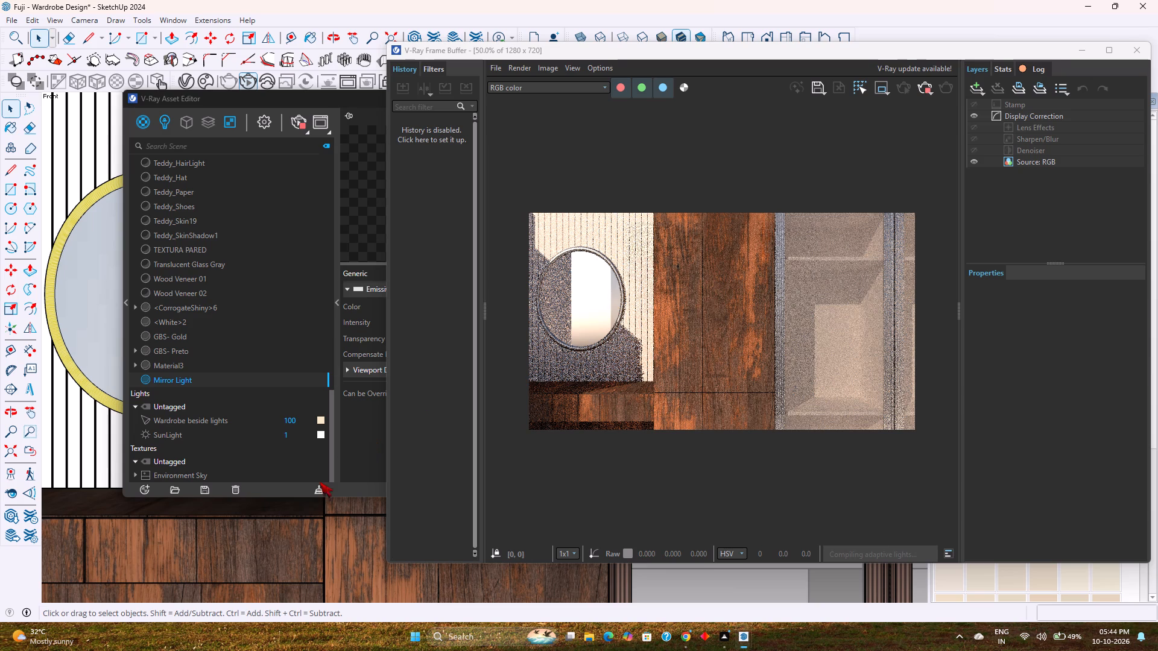
pyautogui.moveTo(283, 544); pyautogui.dragTo(246, 546, button='middle')
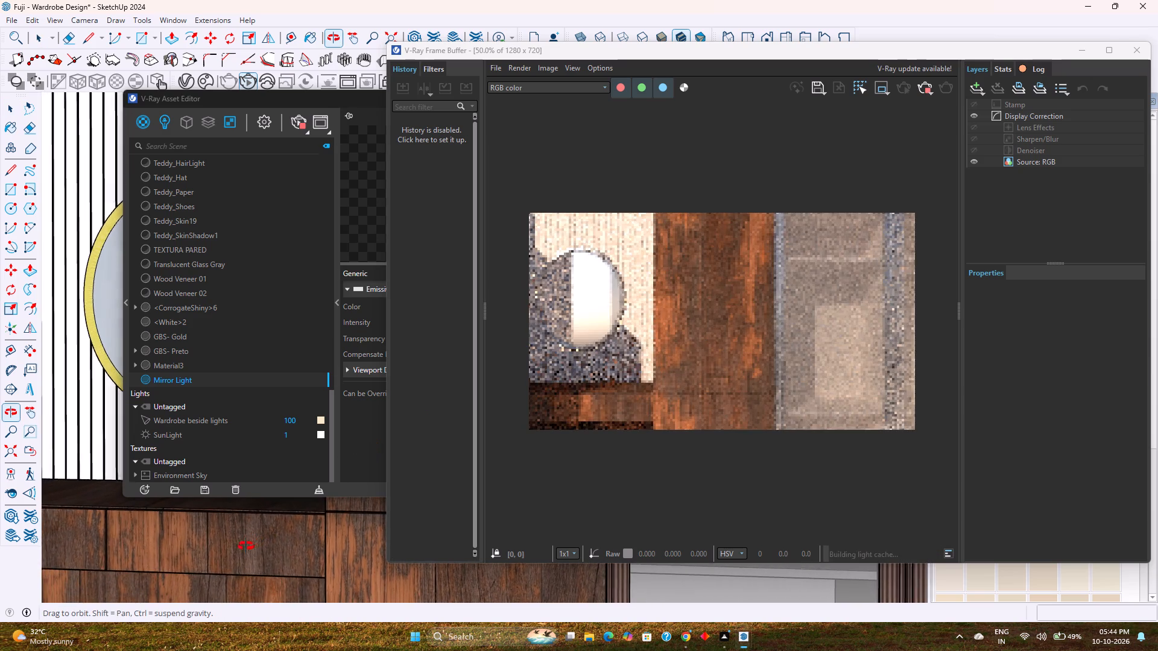
pyautogui.moveTo(246, 546); pyautogui.dragTo(241, 547, button='middle')
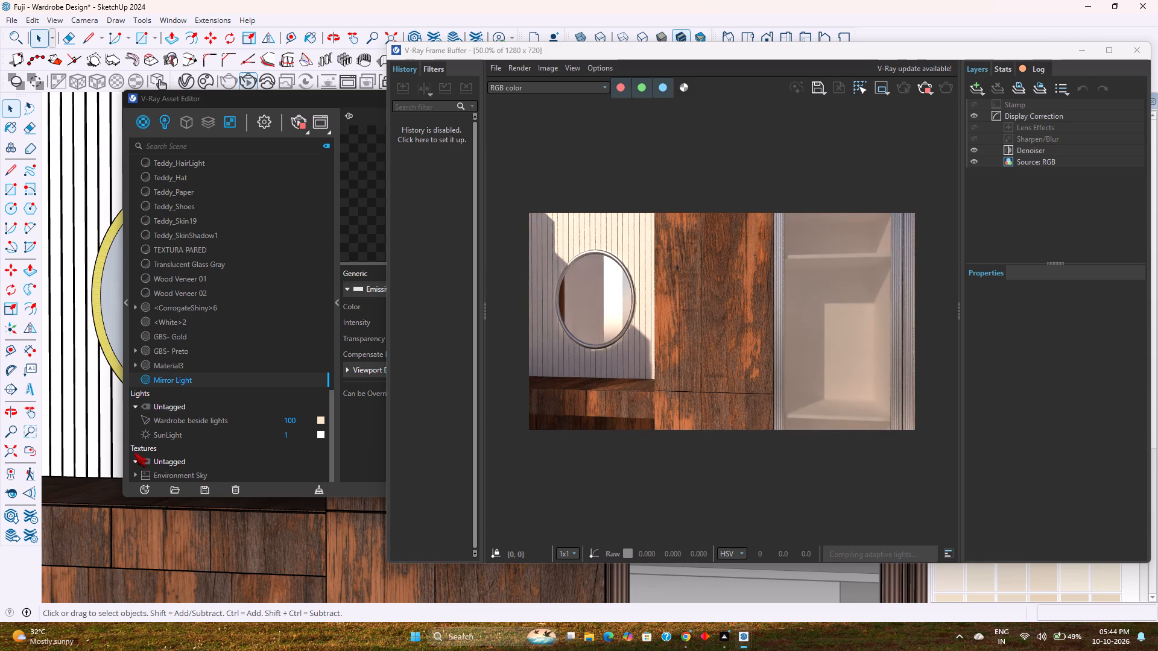
# Raise the Mirror Light material's emissive intensity to 10, and close the Asset Editor and the render window.
pyautogui.click(280, 379)
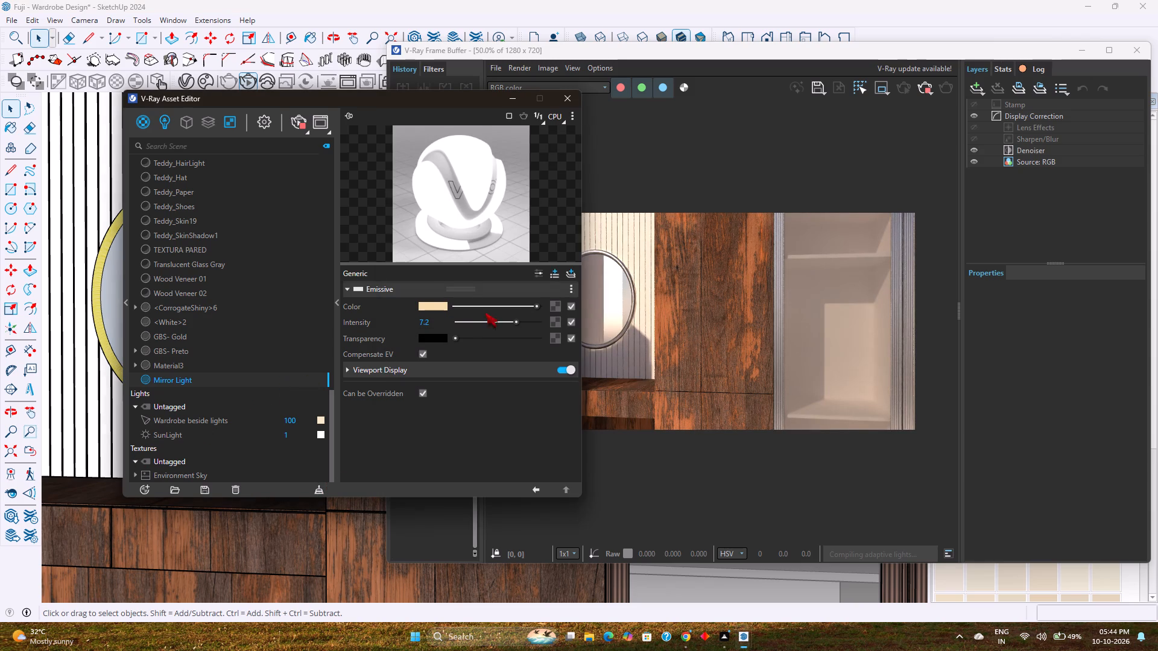
pyautogui.moveTo(513, 318); pyautogui.dragTo(570, 321)
pyautogui.click(543, 321)
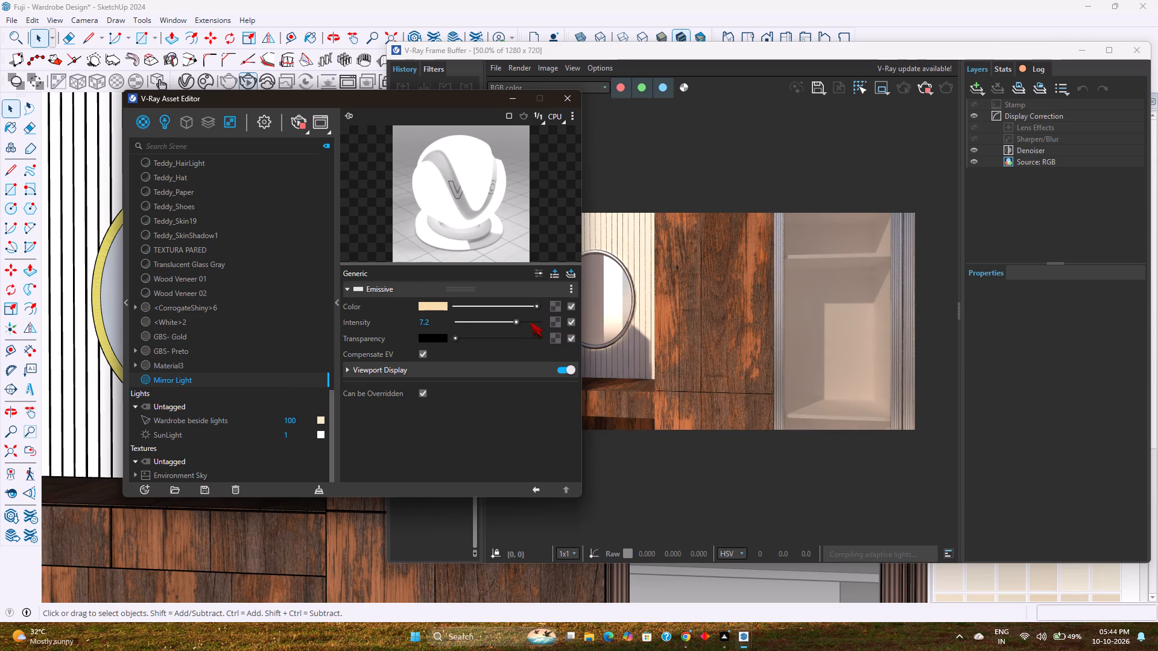
pyautogui.doubleClick(517, 323)
pyautogui.doubleClick(487, 446)
pyautogui.moveTo(517, 321); pyautogui.dragTo(565, 325)
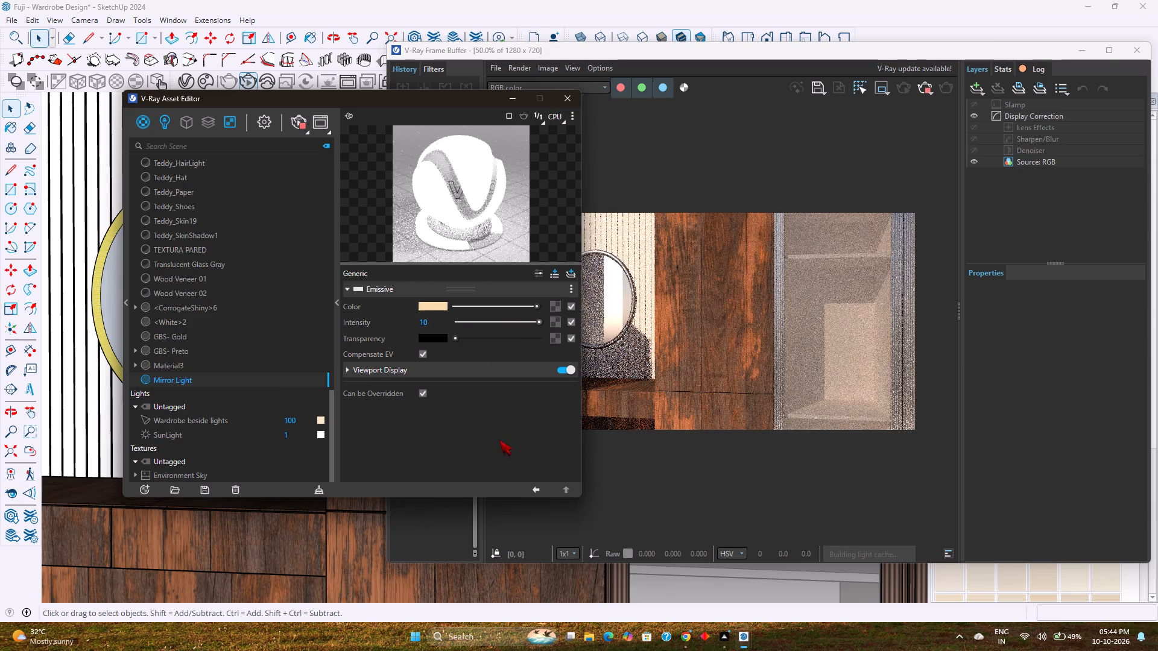
pyautogui.click(569, 93)
pyautogui.click(1133, 44)
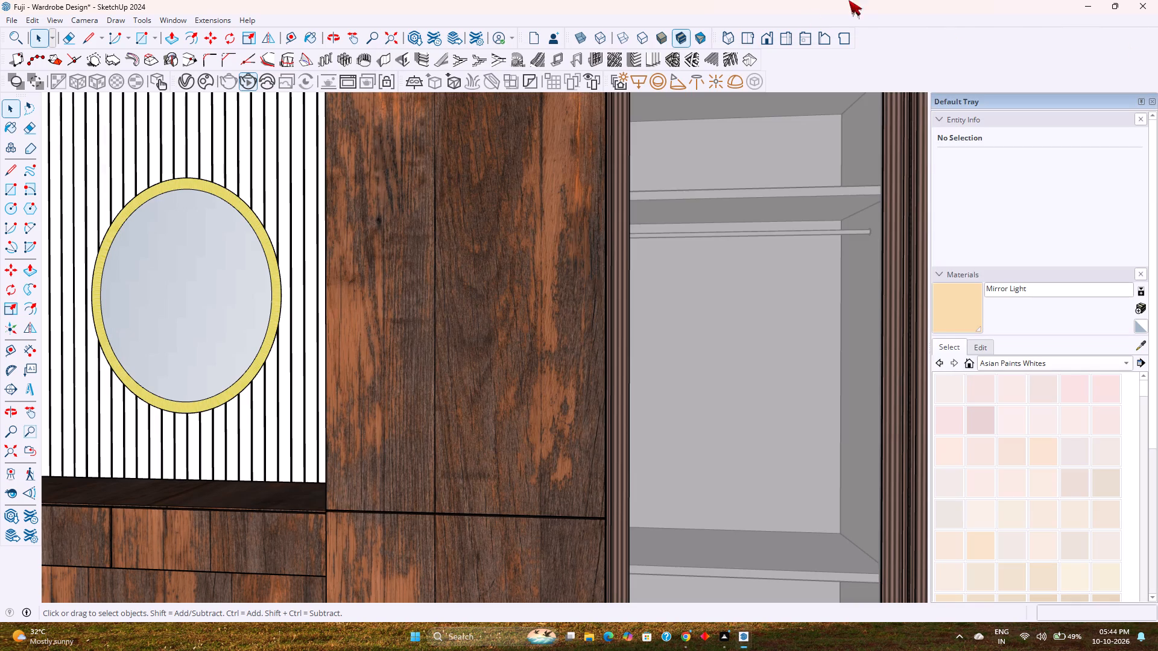
# Frame the whole wardrobe and dressing wall from the front and save the model.
pyautogui.click(772, 39)
pyautogui.scroll(-3, 633, 348)
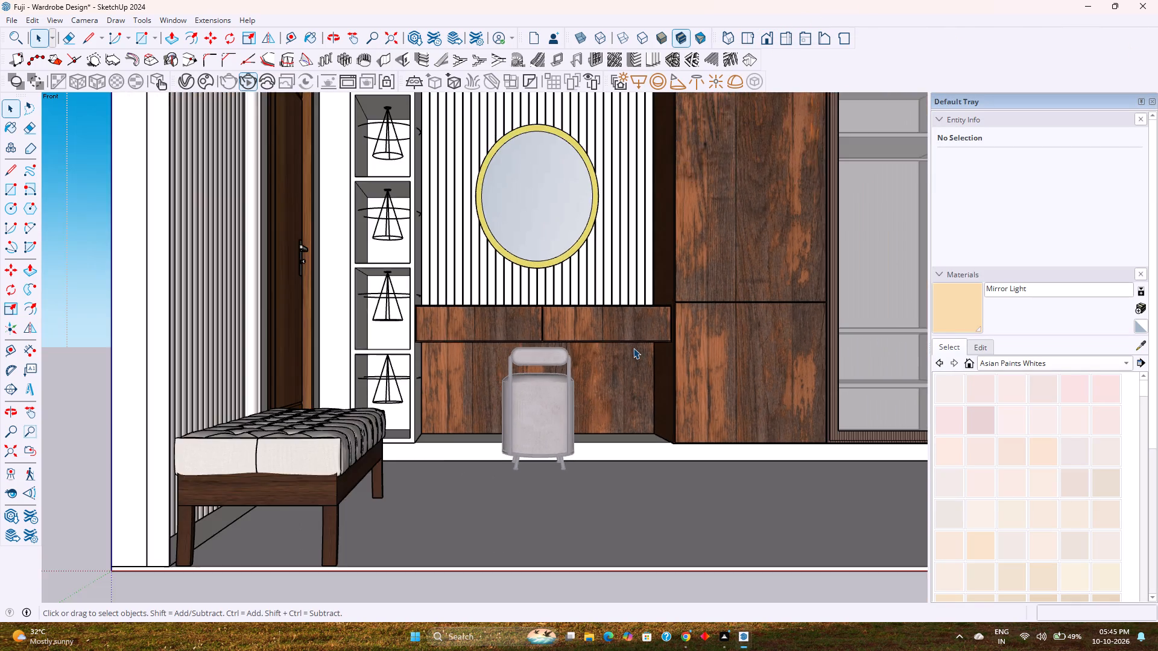
pyautogui.scroll(-4, 633, 348)
pyautogui.keyDown('shift'); pyautogui.moveTo(636, 350); pyautogui.dragTo(474, 429, button='middle'); pyautogui.keyUp('shift')
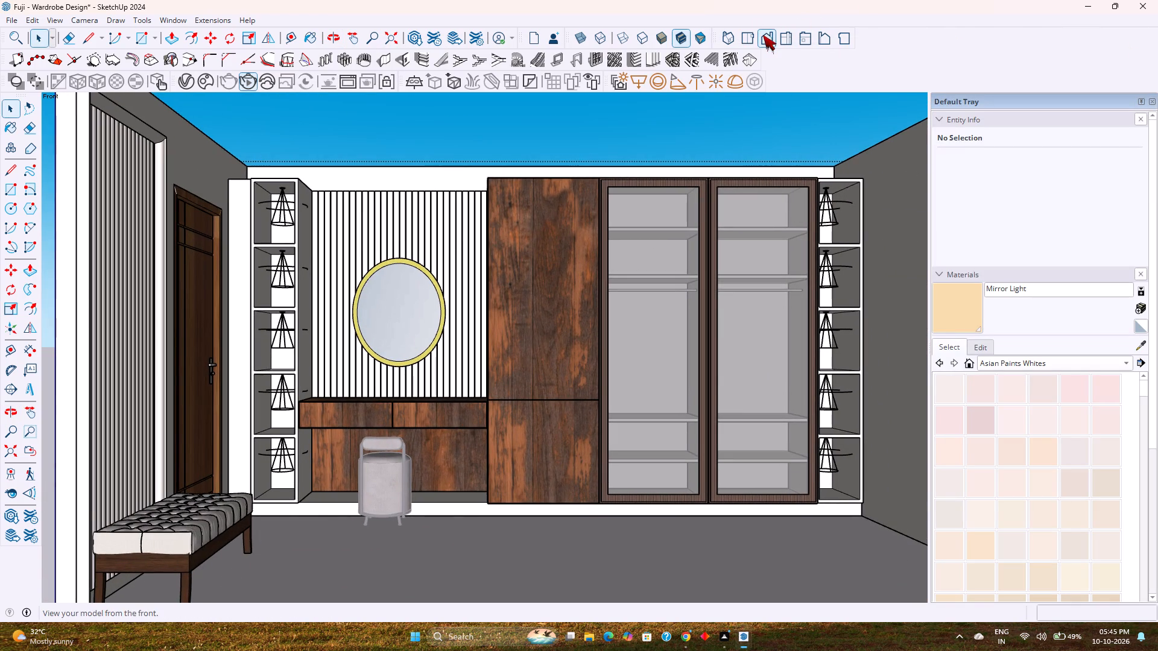
pyautogui.click(763, 35)
pyautogui.keyDown('shift'); pyautogui.moveTo(710, 202); pyautogui.dragTo(710, 203, button='middle'); pyautogui.keyUp('shift')
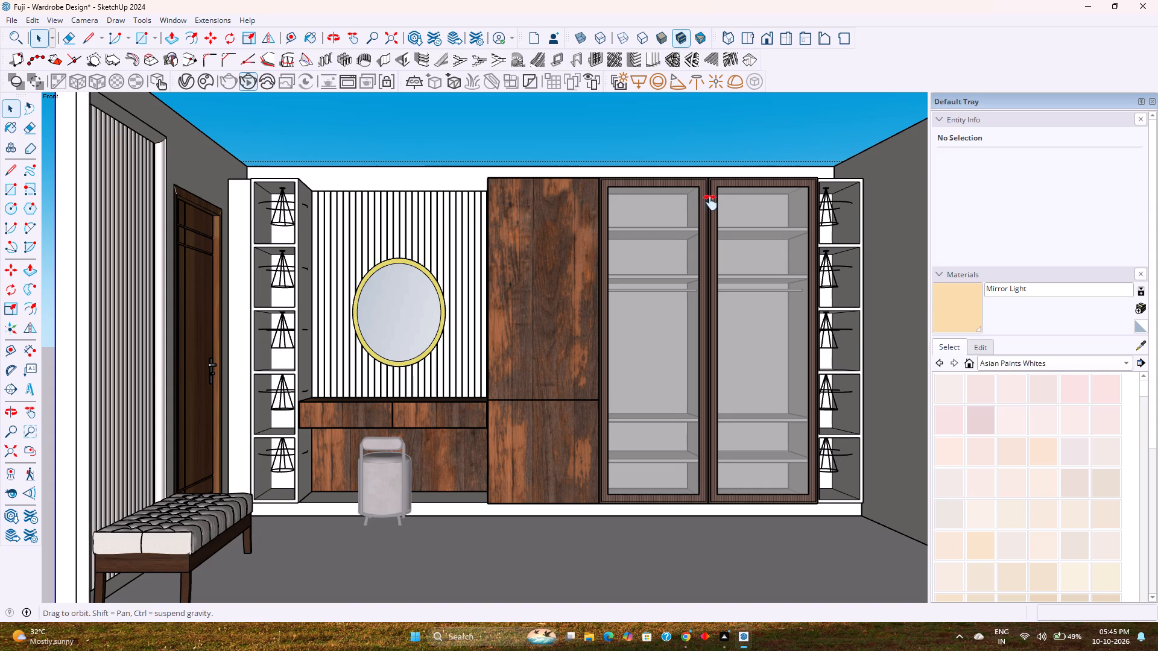
pyautogui.keyDown('shift'); pyautogui.moveTo(710, 203); pyautogui.dragTo(669, 214, button='middle'); pyautogui.keyUp('shift')
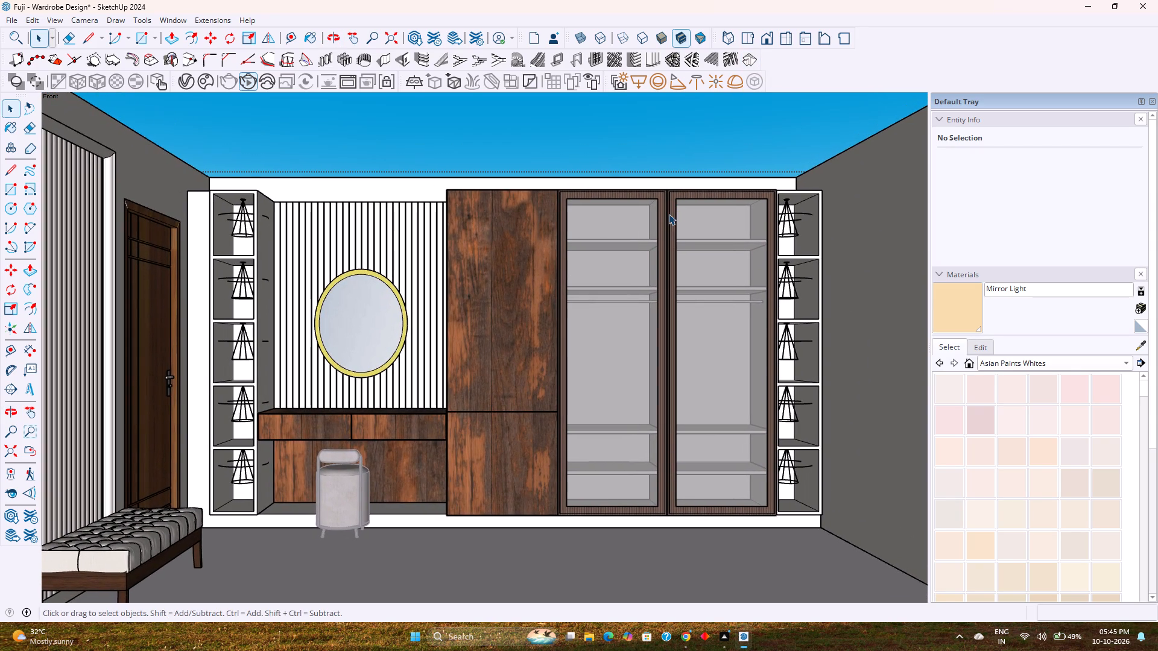
pyautogui.hotkey('ctrl', 's')
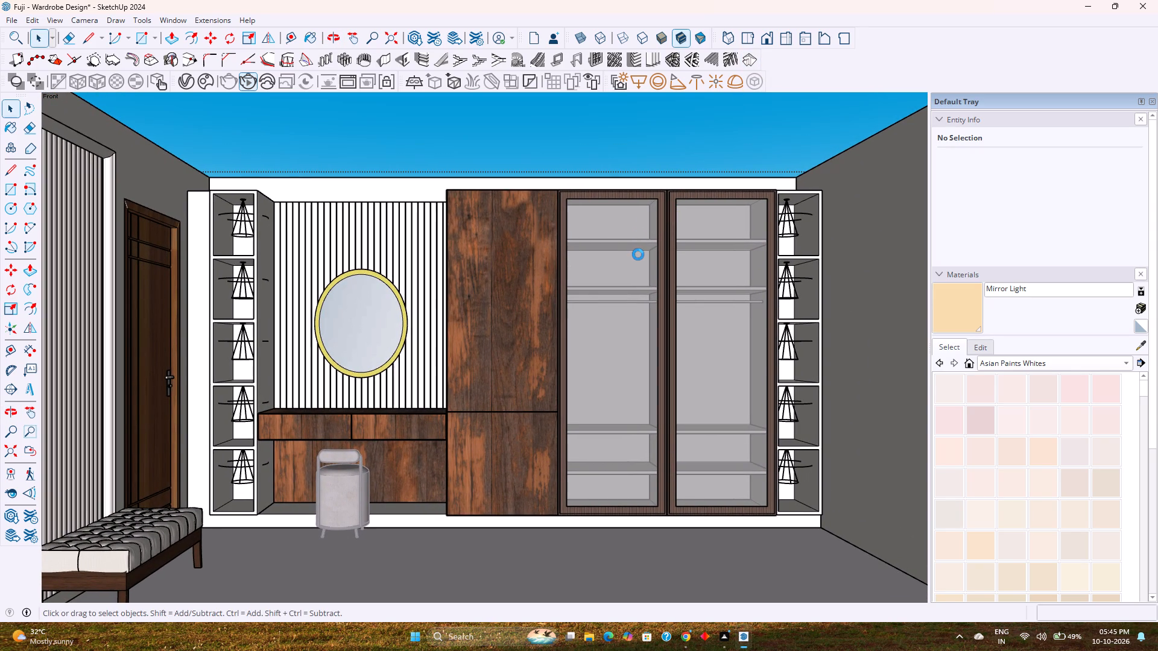
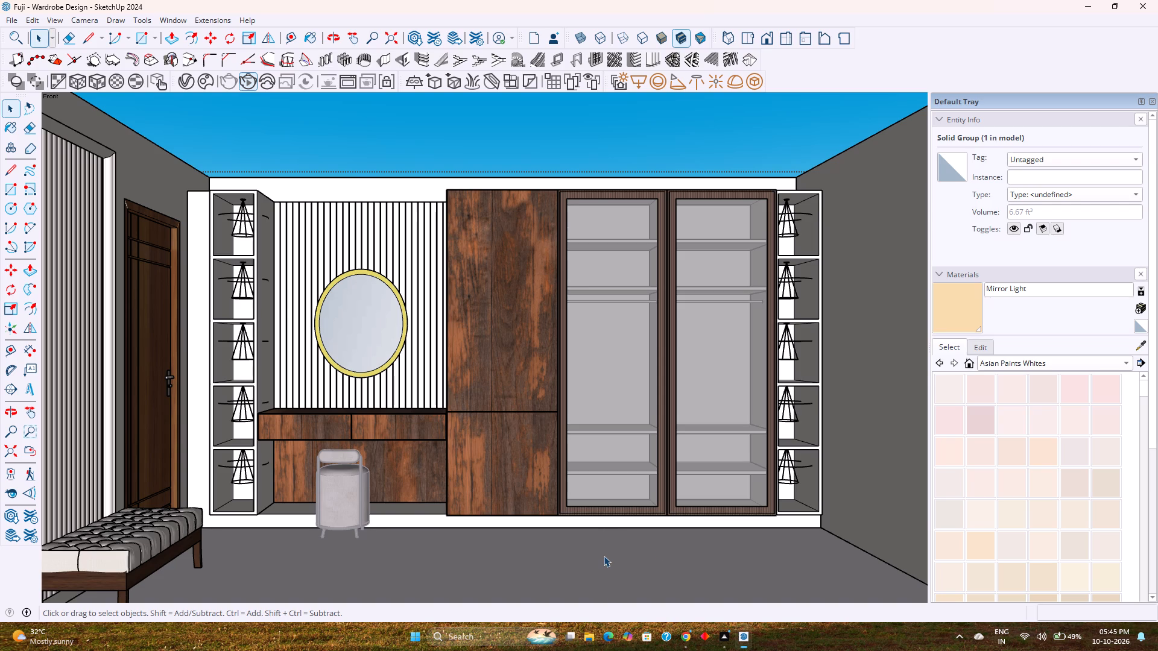
# Examine the wardrobe and dressing wall from the front, from close up and from farther out.
pyautogui.scroll(-3, 597, 564)
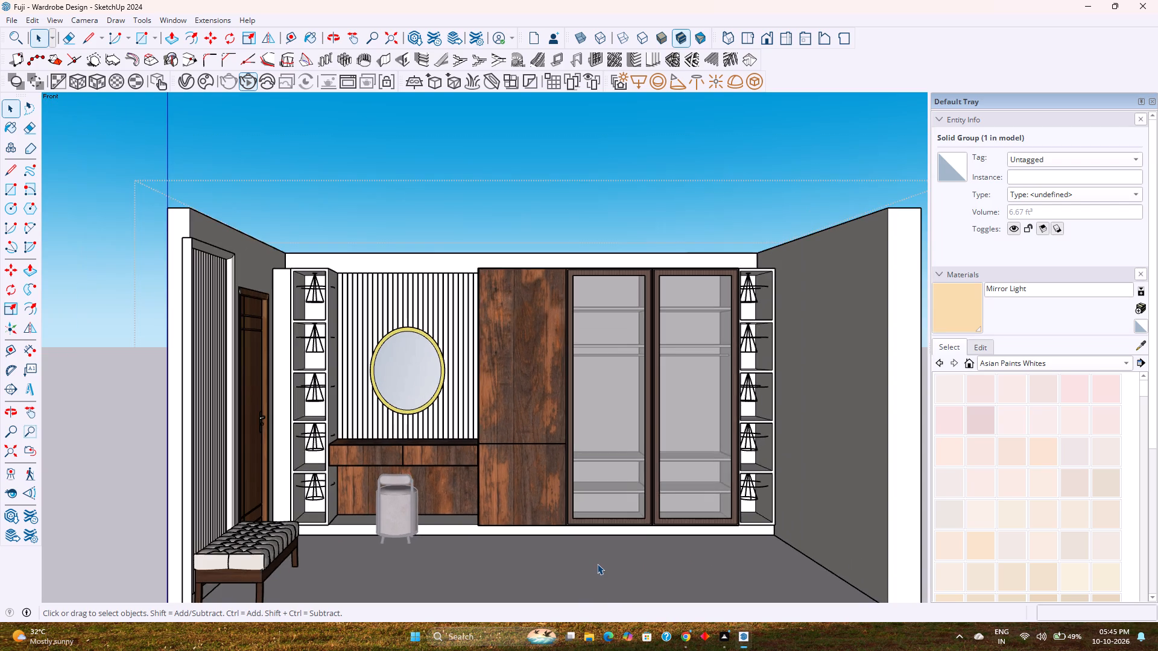
pyautogui.moveTo(597, 564); pyautogui.dragTo(580, 524, button='middle')
pyautogui.keyDown('shift'); pyautogui.scroll(1, 591, 539); pyautogui.keyUp('shift')
pyautogui.keyDown('shift'); pyautogui.moveTo(591, 539); pyautogui.dragTo(557, 470, button='middle'); pyautogui.keyUp('shift')
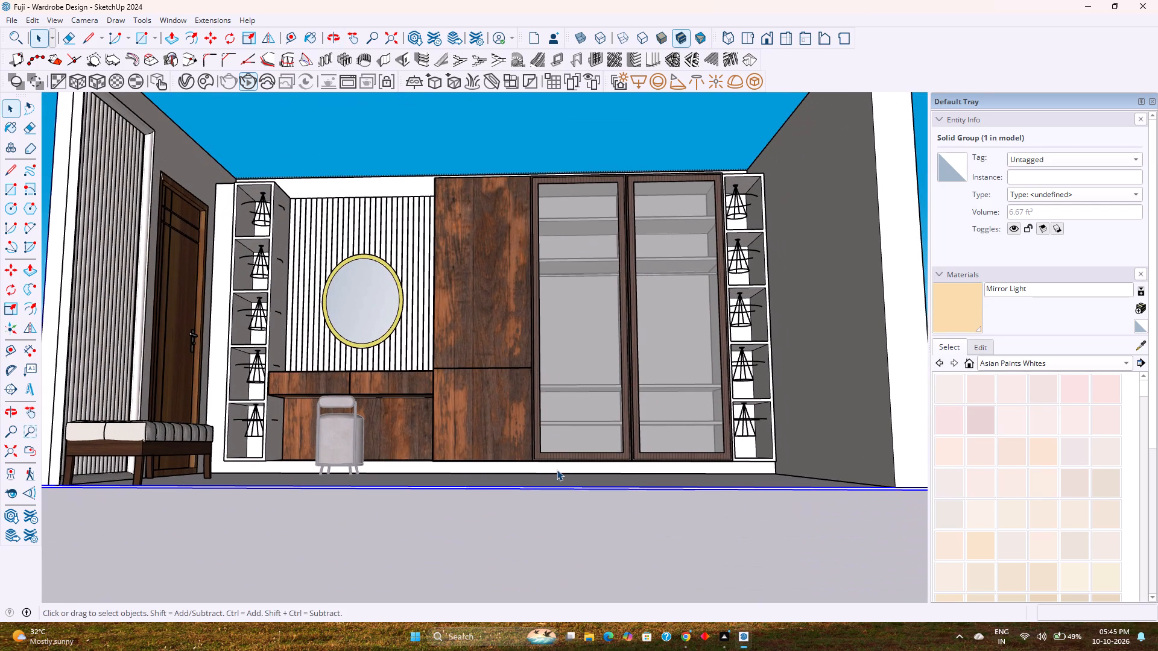
pyautogui.click(758, 40)
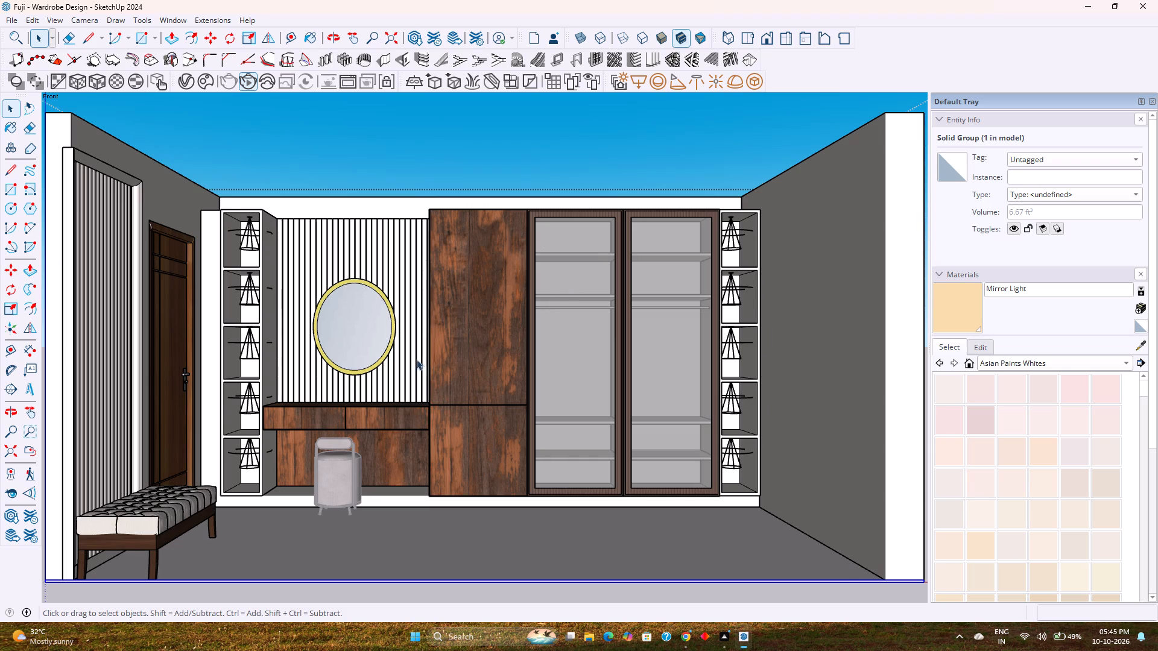
pyautogui.keyDown('shift'); pyautogui.moveTo(410, 372); pyautogui.dragTo(414, 362, button='middle'); pyautogui.keyUp('shift')
pyautogui.scroll(2, 414, 371)
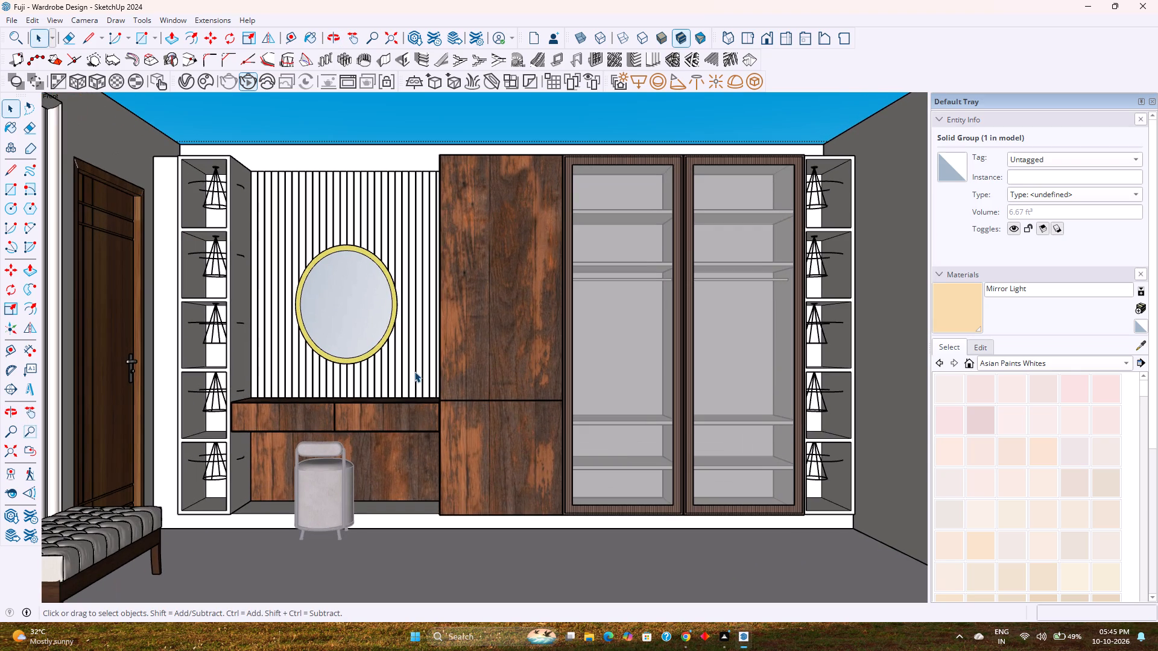
pyautogui.keyDown('shift'); pyautogui.moveTo(413, 377); pyautogui.dragTo(424, 372, button='middle'); pyautogui.keyUp('shift')
pyautogui.scroll(1, 414, 380)
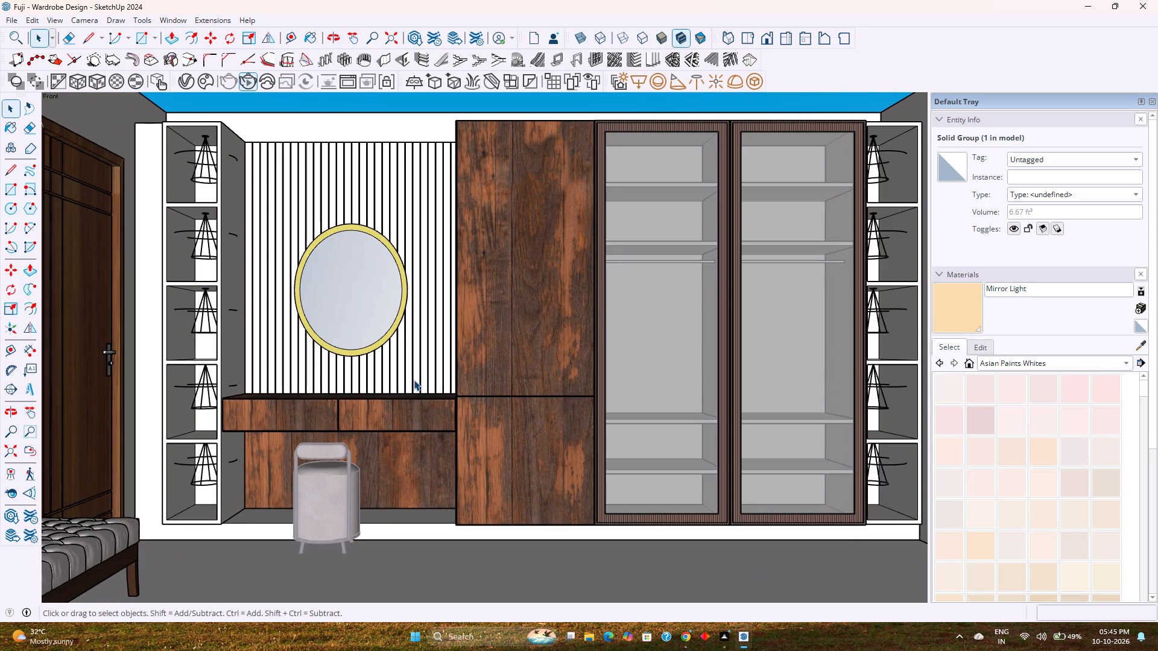
pyautogui.scroll(-2, 393, 412)
pyautogui.moveTo(389, 412); pyautogui.dragTo(390, 467, button='middle')
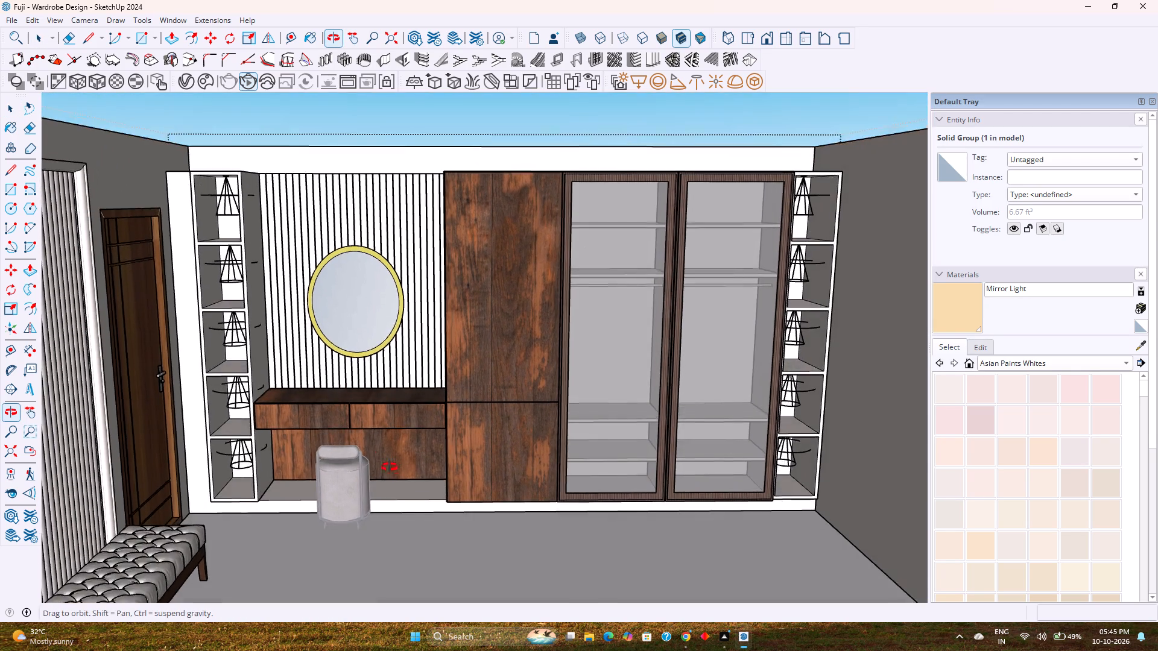
pyautogui.moveTo(390, 467); pyautogui.dragTo(381, 444, button='middle')
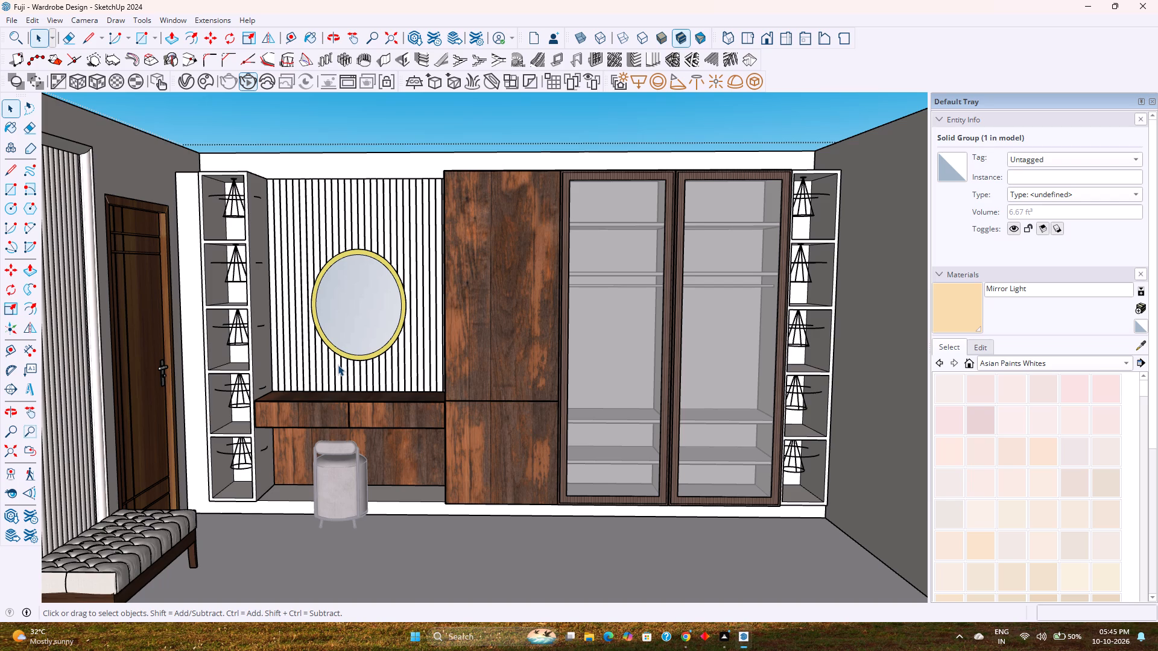
pyautogui.scroll(-2, 390, 396)
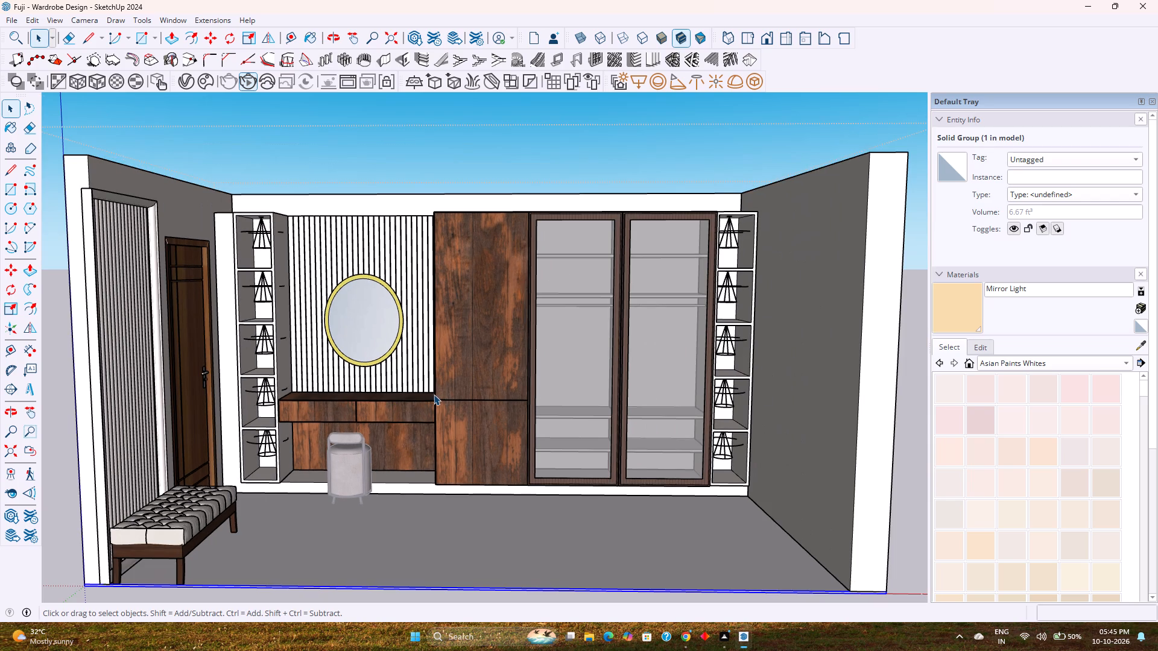
pyautogui.scroll(-1, 436, 394)
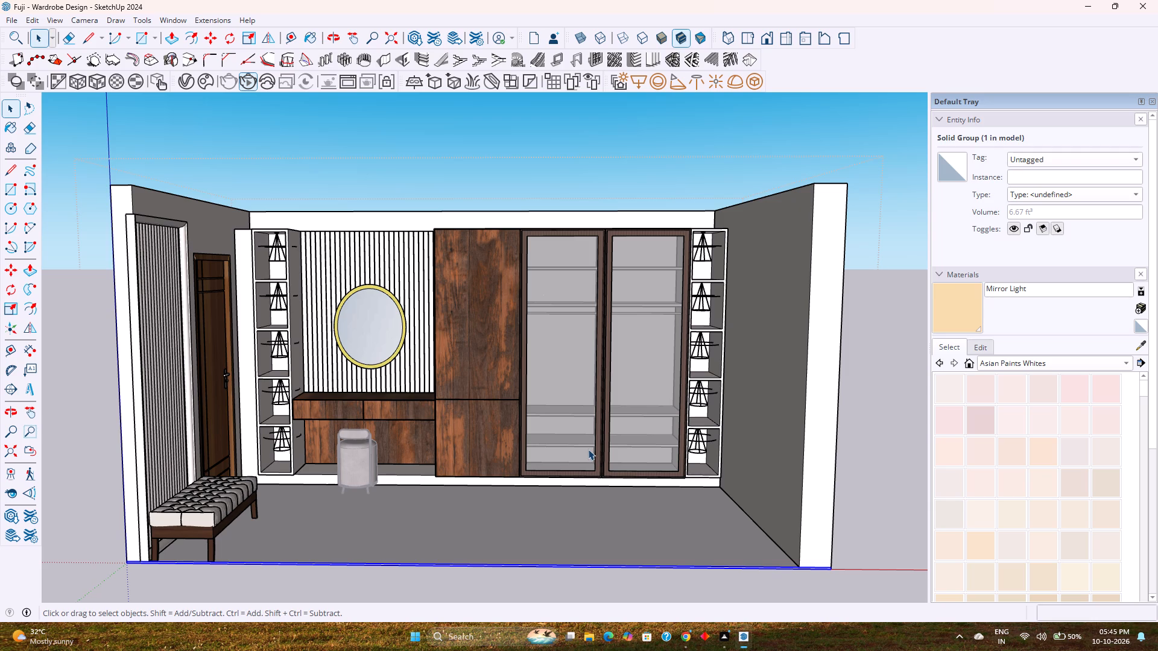
# Open the room wall group for editing and hide the wardrobe and dressing unit group inside it.
pyautogui.moveTo(613, 318); pyautogui.dragTo(624, 451, button='middle')
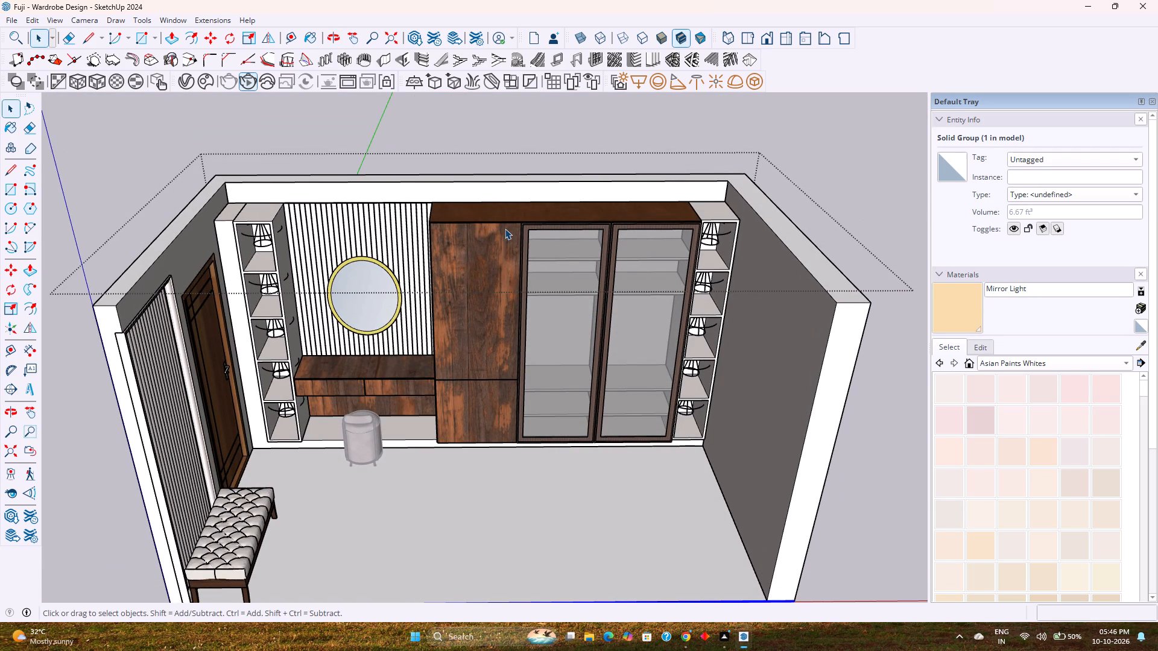
pyautogui.doubleClick(502, 191)
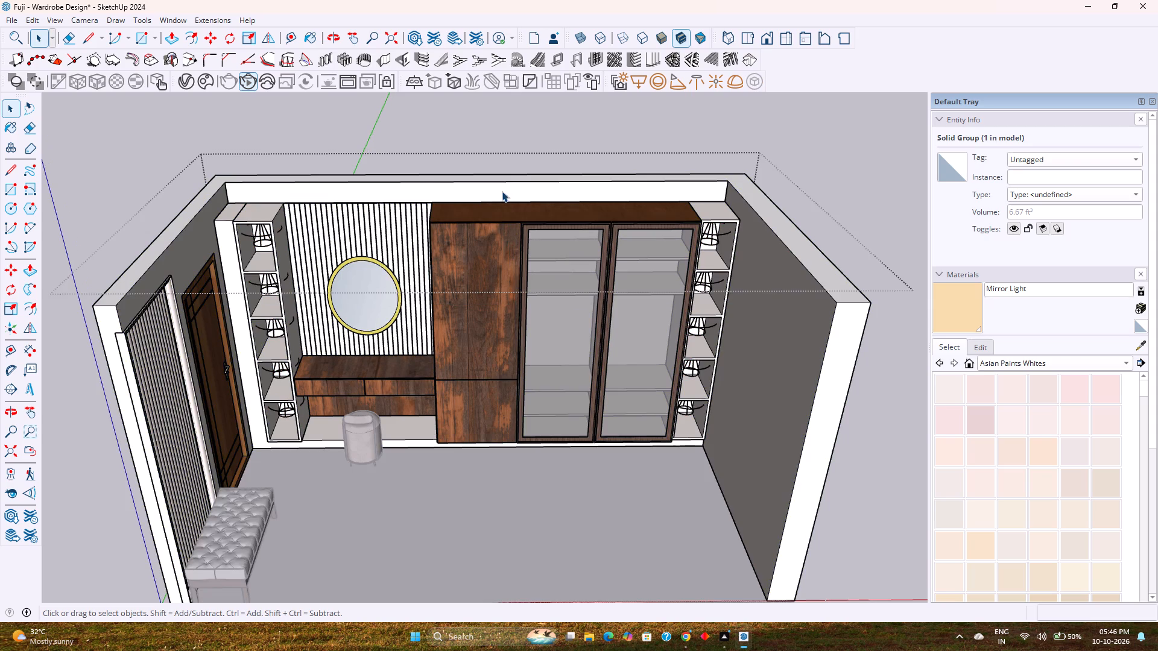
pyautogui.scroll(2, 478, 203)
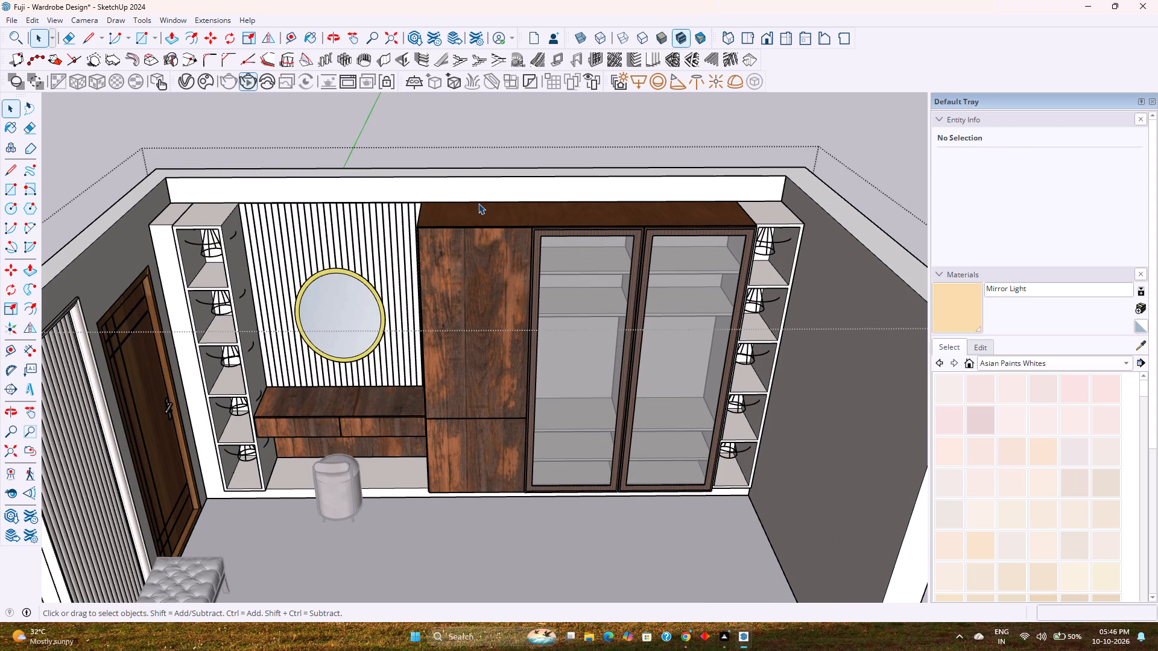
pyautogui.scroll(2, 478, 192)
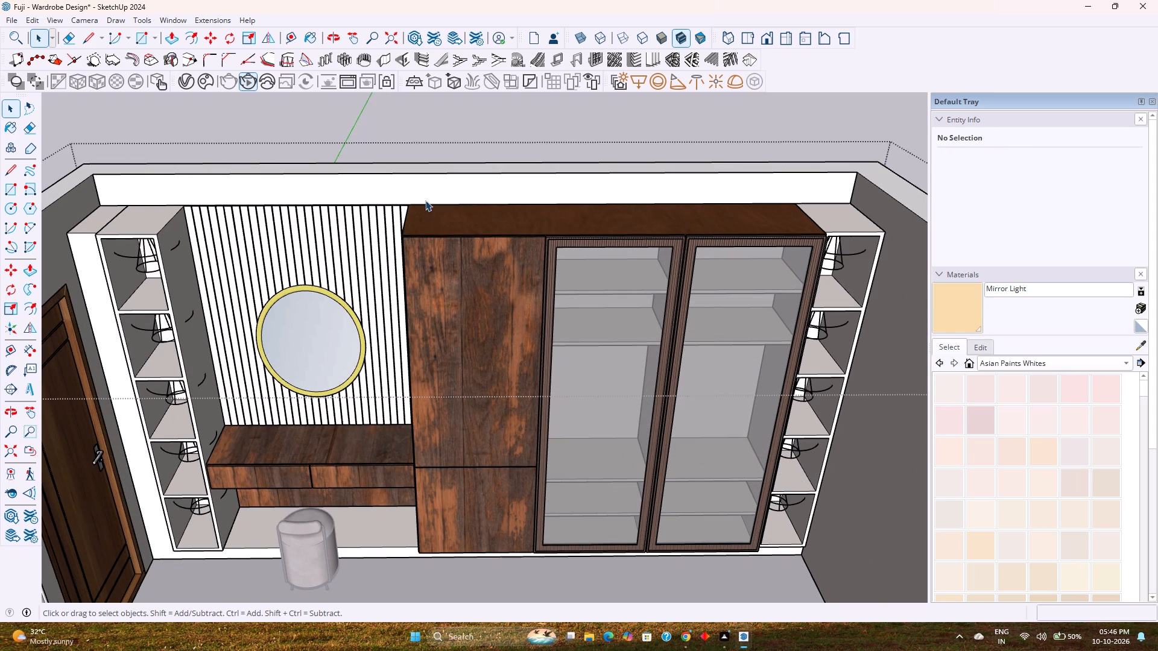
pyautogui.scroll(2, 307, 183)
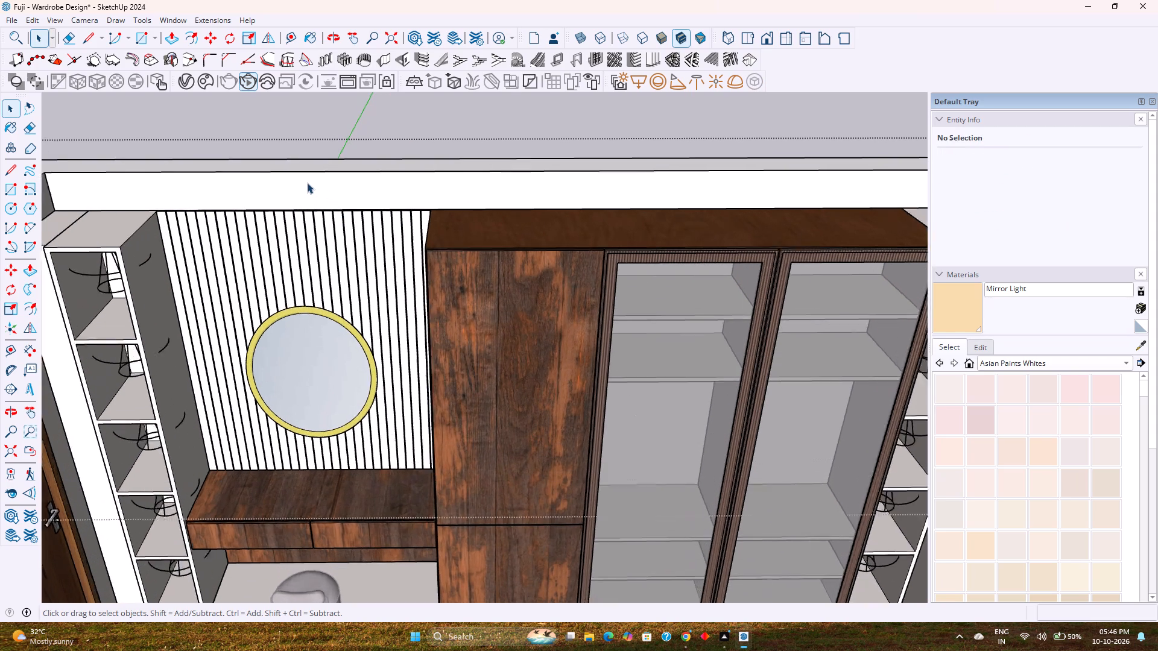
pyautogui.scroll(1, 307, 183)
pyautogui.moveTo(307, 183); pyautogui.dragTo(281, 180, button='middle')
pyautogui.scroll(-3, 281, 180)
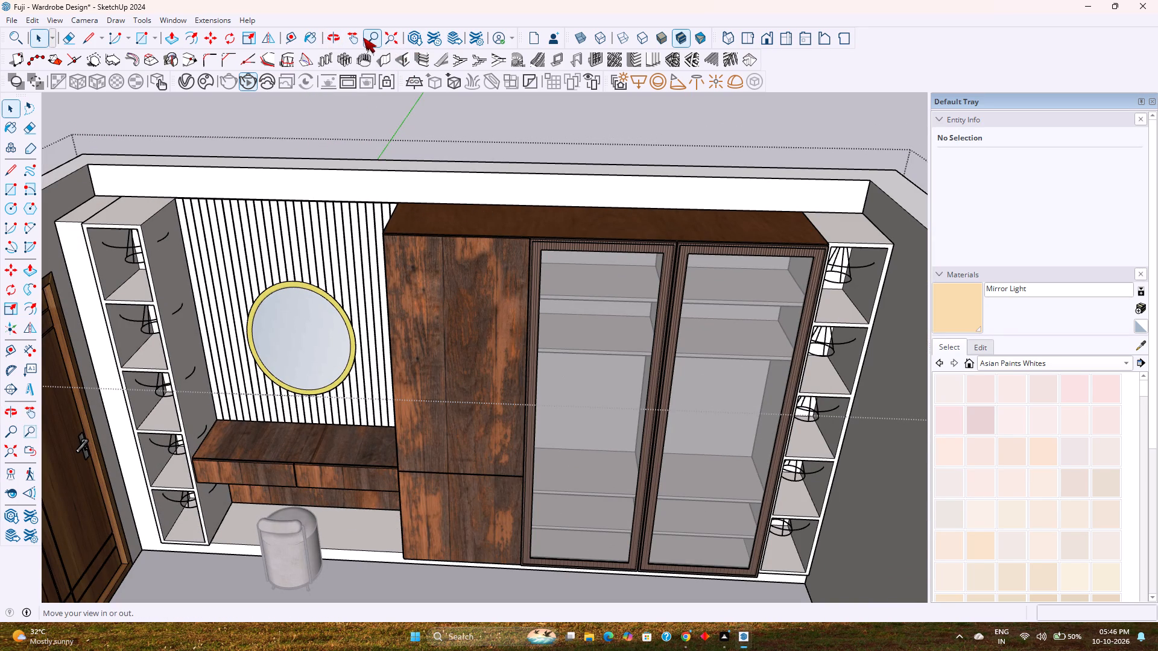
pyautogui.click(487, 247)
pyautogui.rightClick(487, 247)
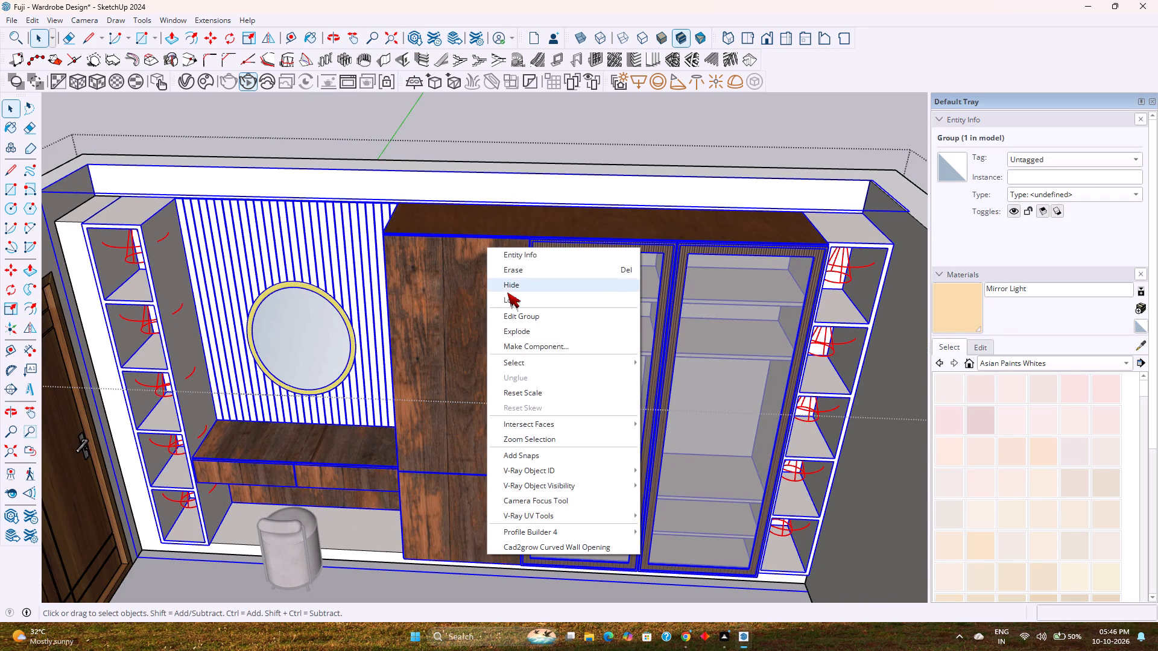
pyautogui.click(512, 289)
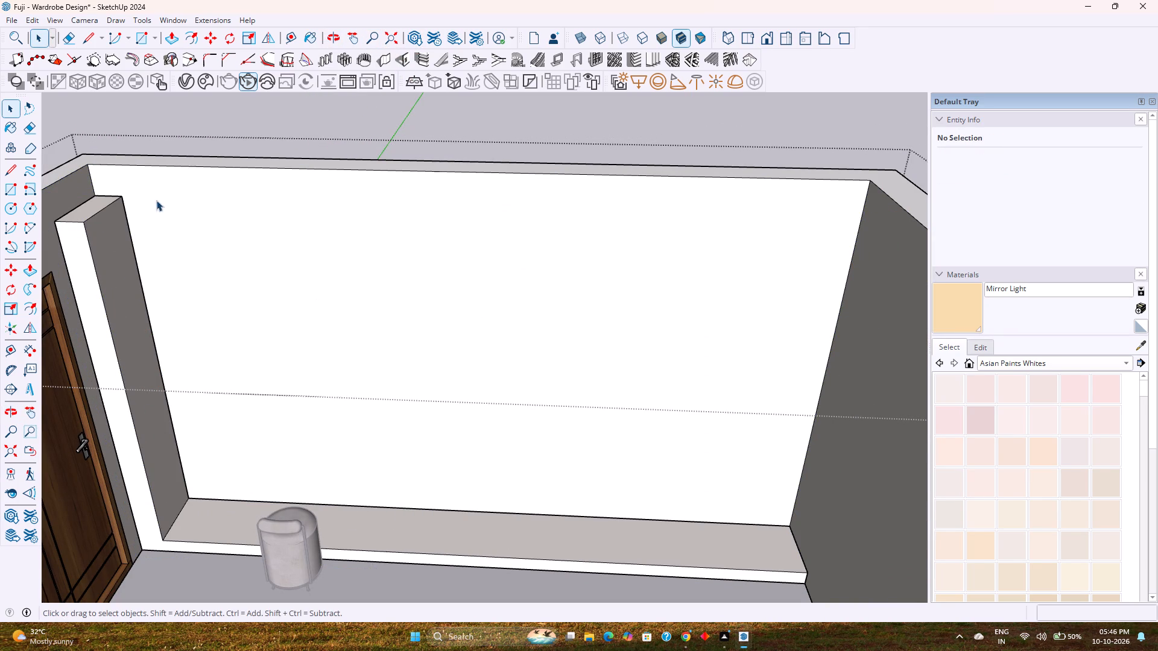
# Place a horizontal guide on the back wall 8" below its inner top edge with the Tape Measure.
pyautogui.click(121, 262)
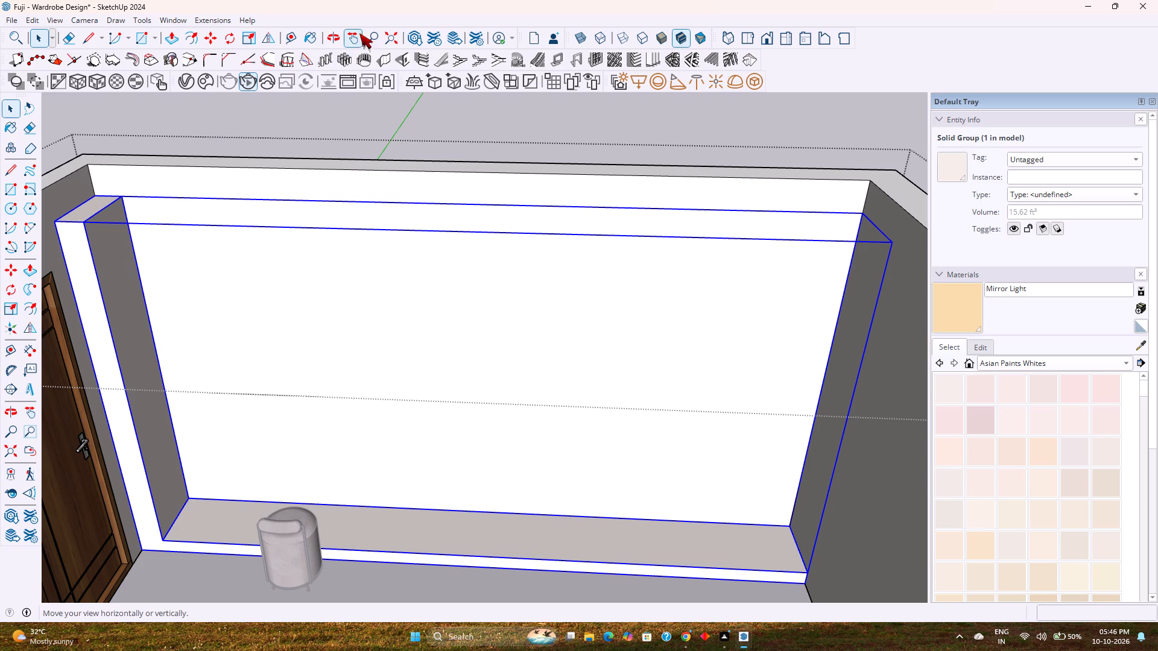
pyautogui.click(296, 42)
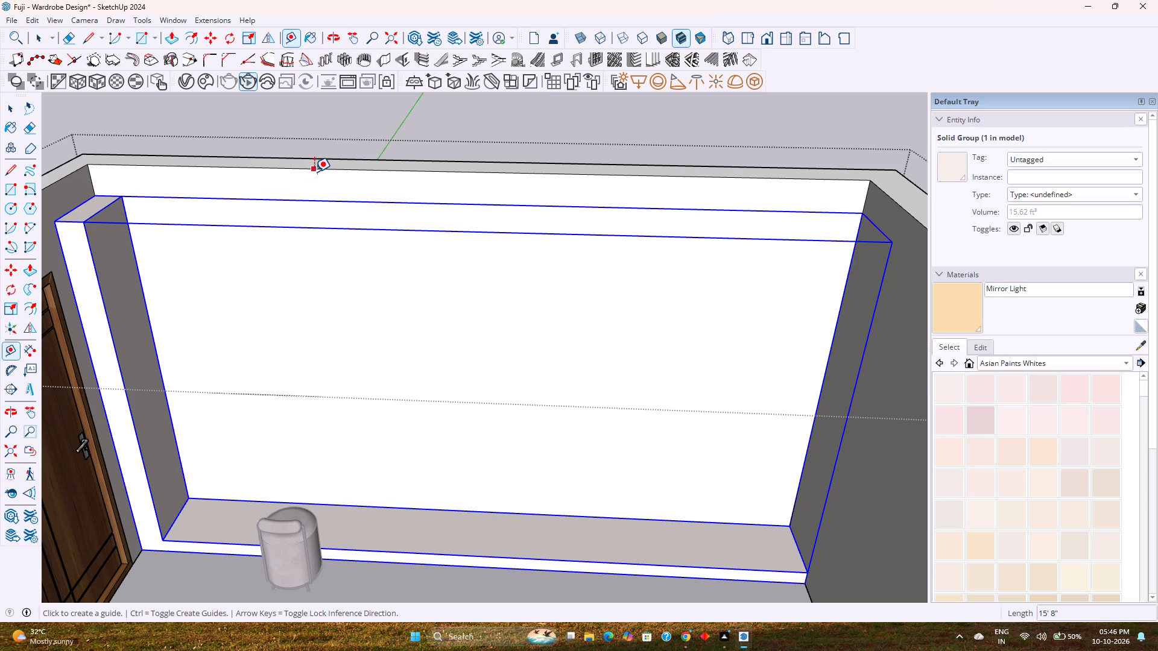
pyautogui.click(315, 171)
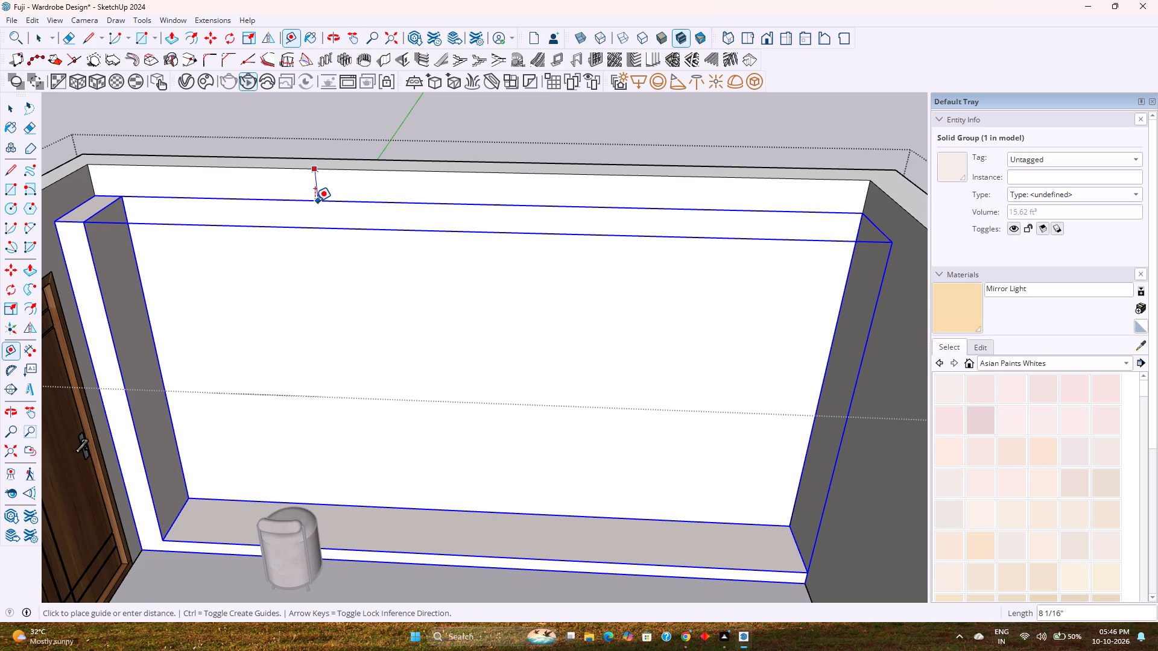
pyautogui.press('8')
pyautogui.press('Return')
pyautogui.press('Escape')
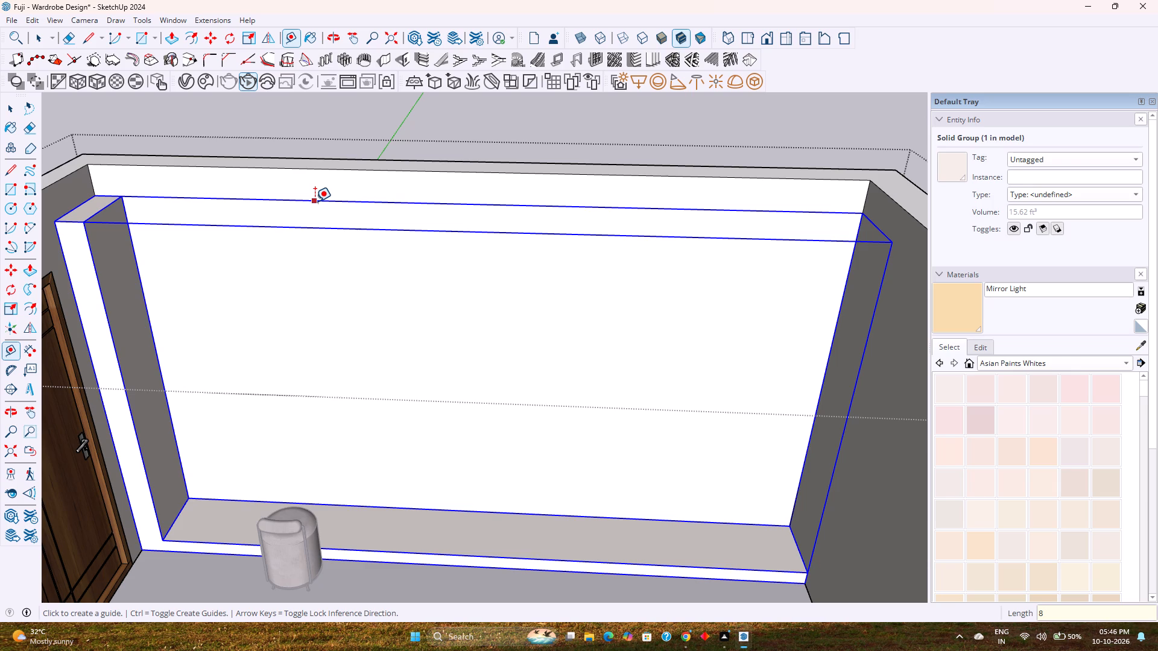
pyautogui.press('space')
pyautogui.press('Escape')
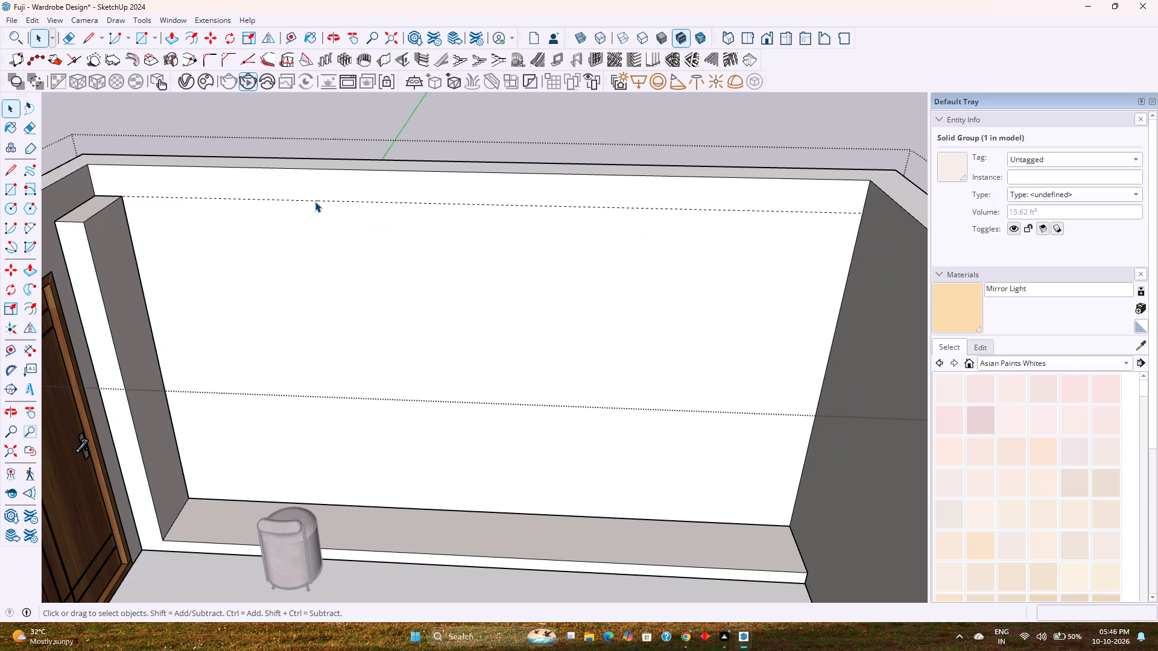
# Place a second horizontal guide on the back wall, 3" above the first guide.
pyautogui.click(325, 190)
pyautogui.click(325, 190)
pyautogui.click(325, 190)
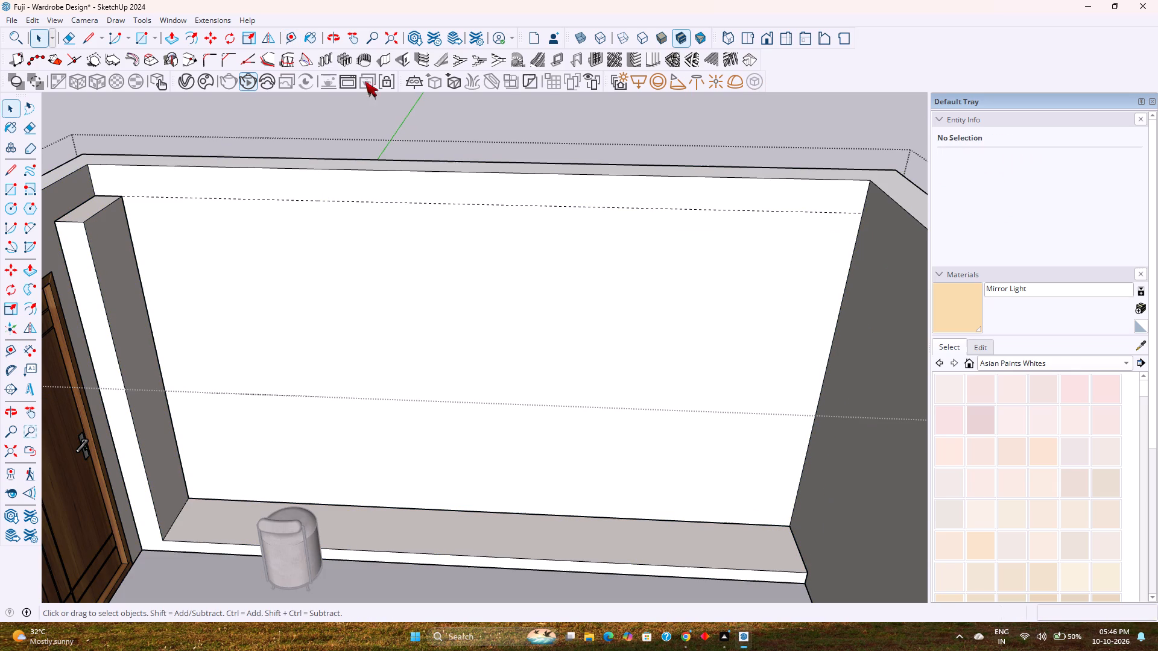
pyautogui.click(284, 29)
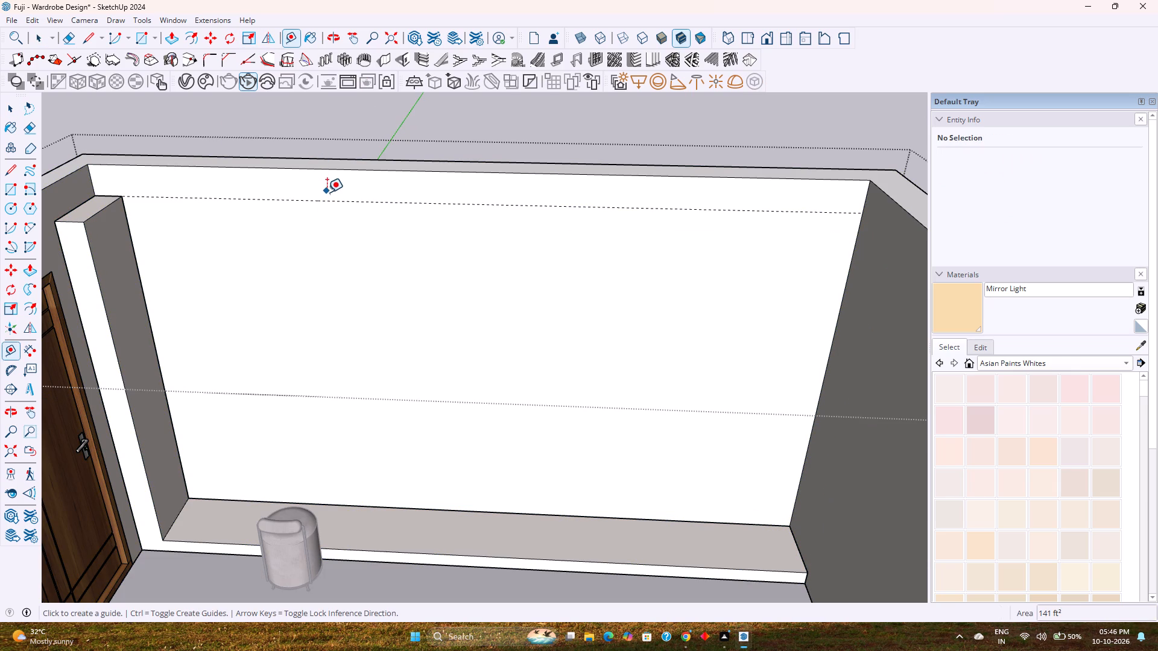
pyautogui.click(330, 200)
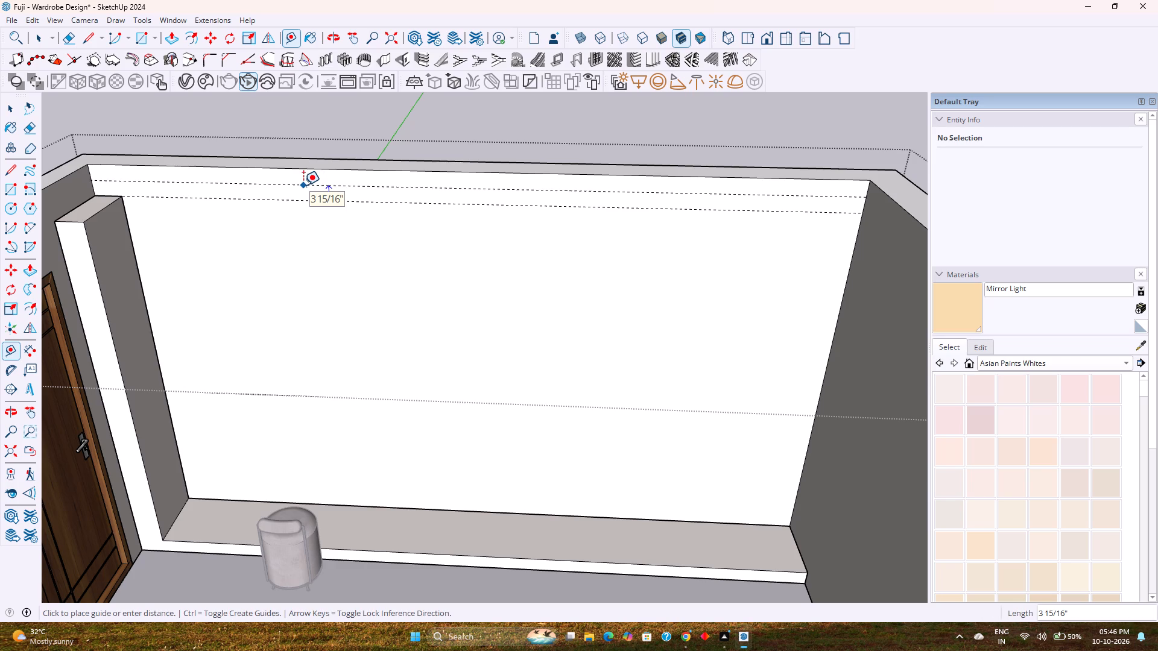
pyautogui.press('3')
pyautogui.press('Return')
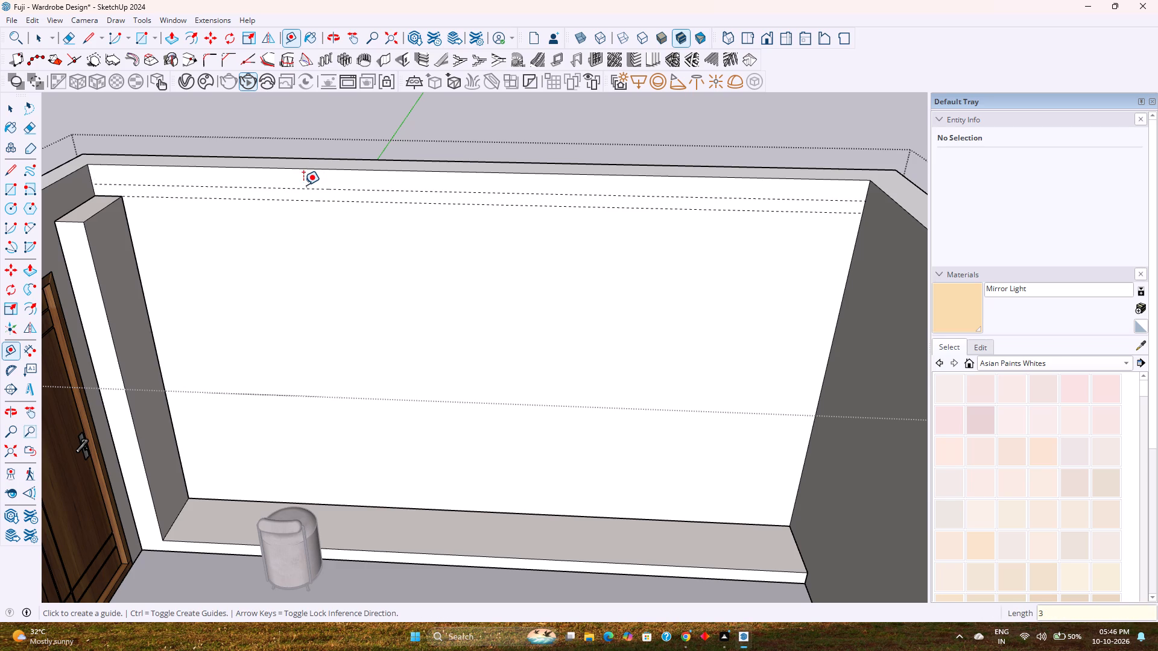
# Draw a 3" by 15' 8" rectangle on the back wall between the two guides, spanning the wall's full width.
pyautogui.click(140, 37)
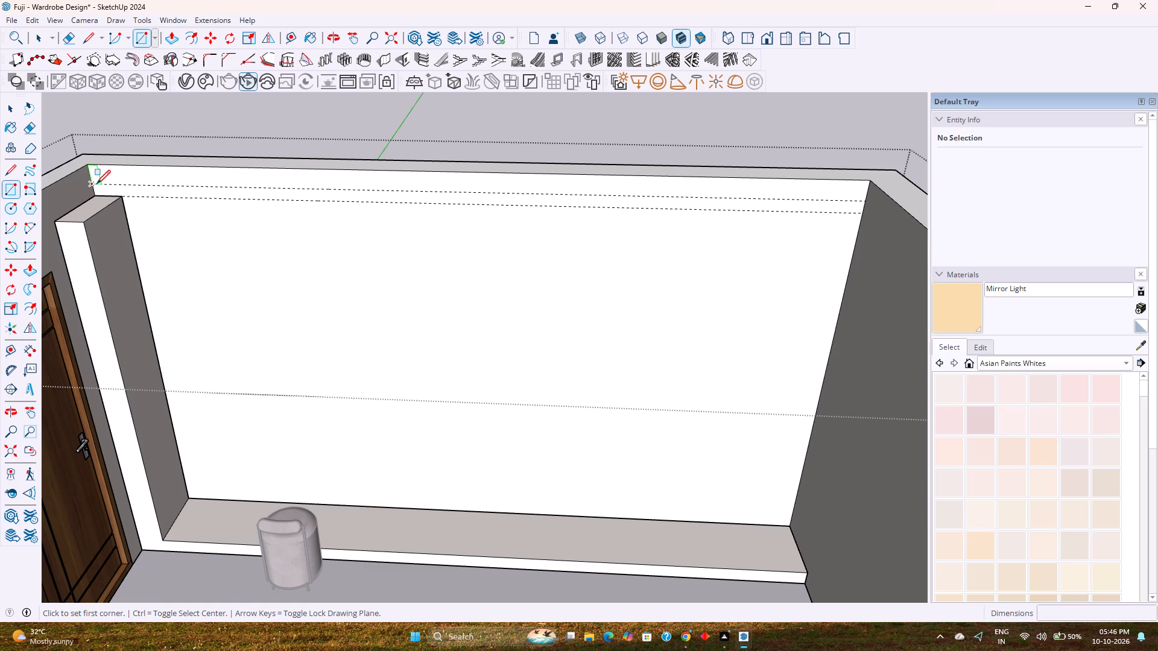
pyautogui.click(96, 184)
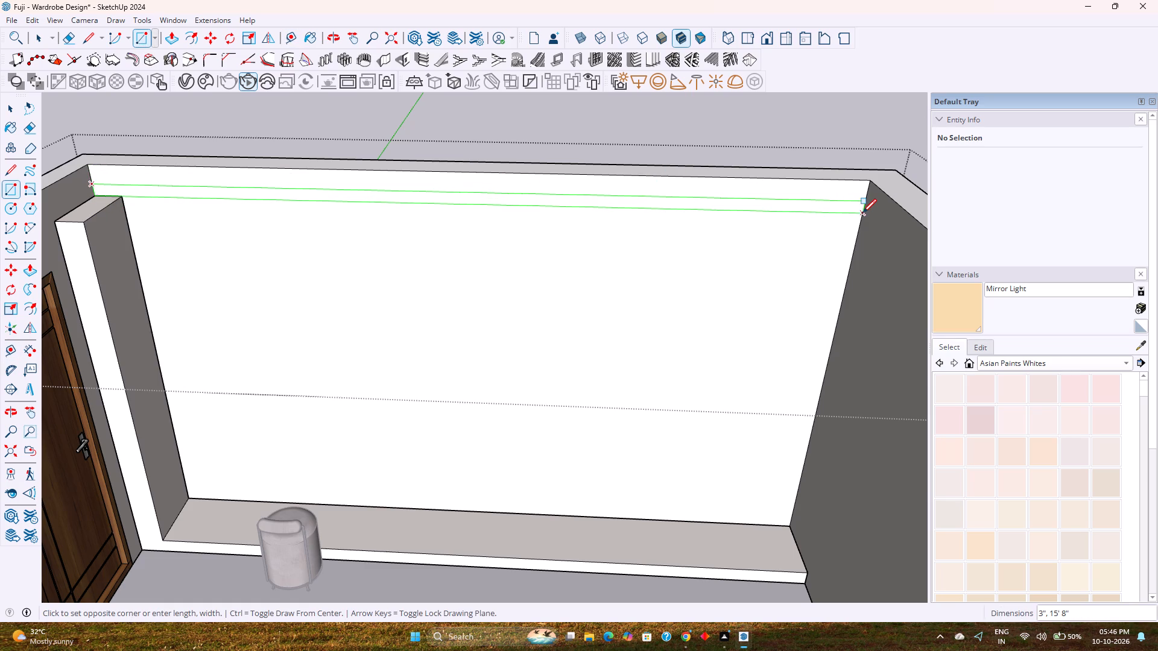
pyautogui.click(862, 213)
pyautogui.press('space')
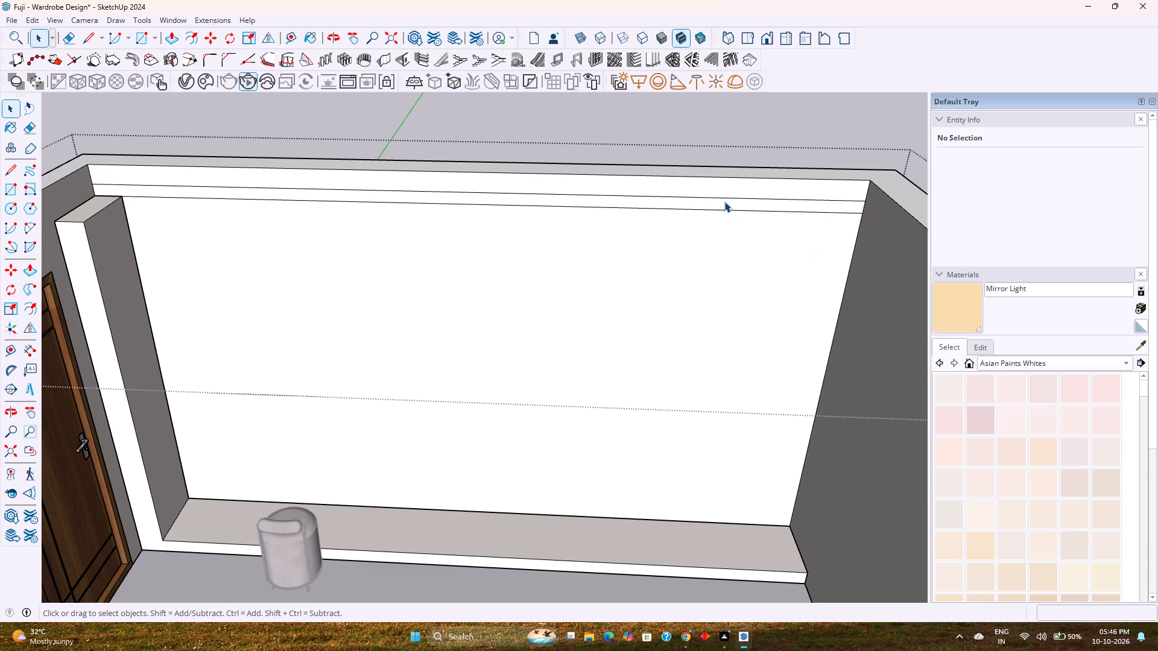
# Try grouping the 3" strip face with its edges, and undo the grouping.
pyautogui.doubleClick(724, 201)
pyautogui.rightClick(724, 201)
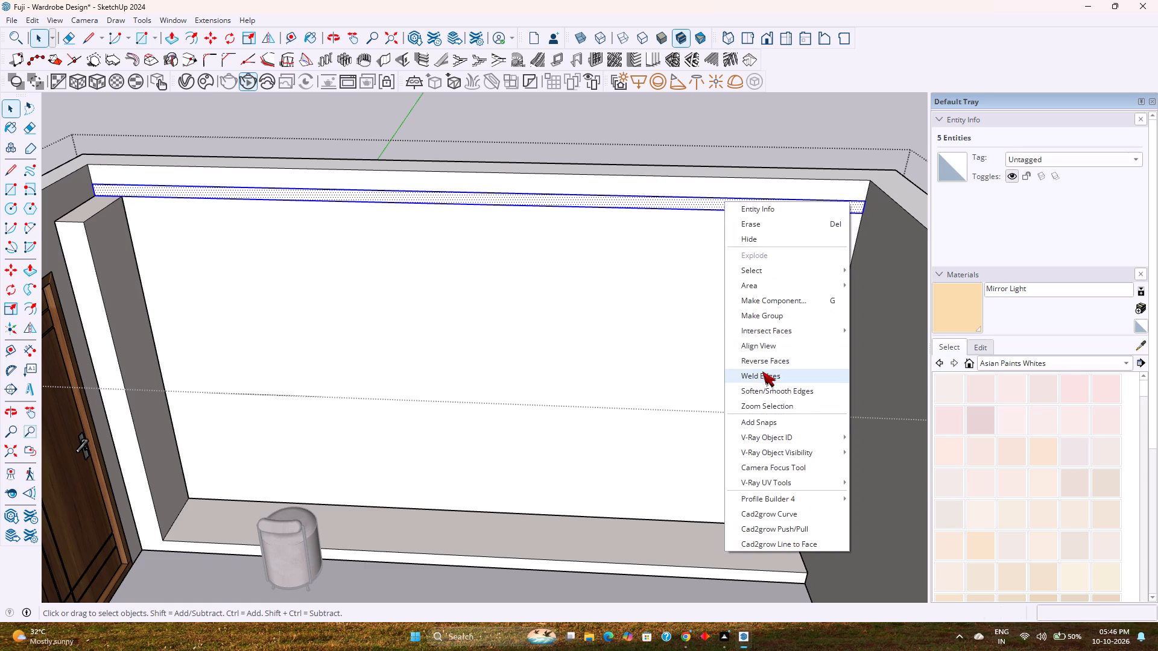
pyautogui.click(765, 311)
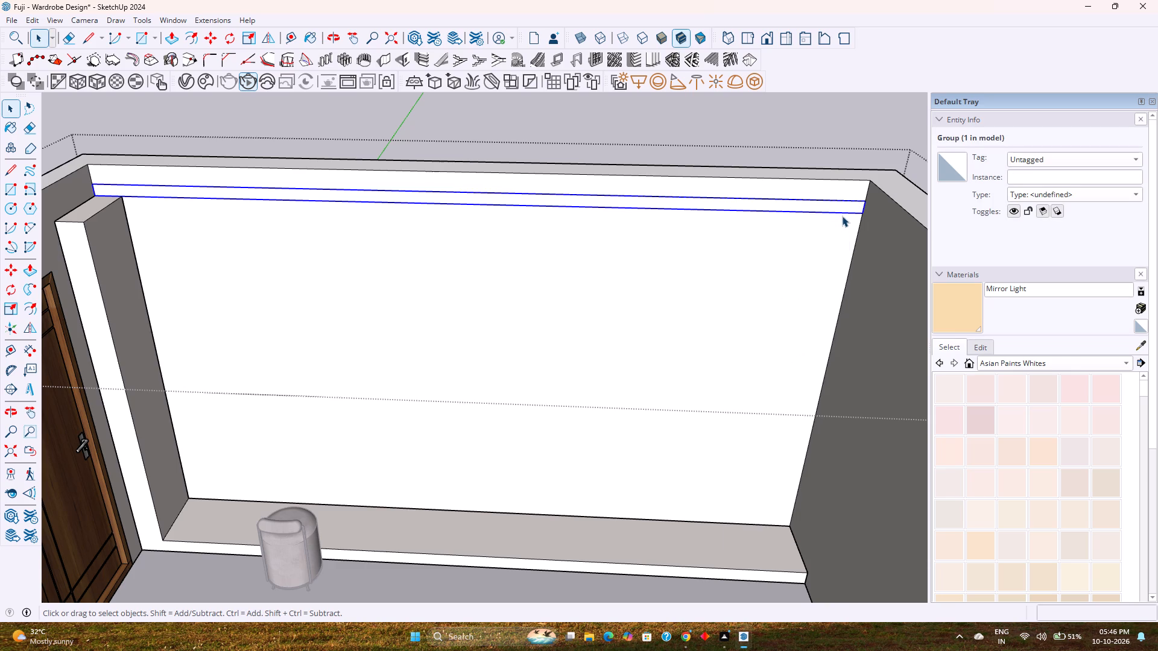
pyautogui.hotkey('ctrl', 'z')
# Copy the 3" strip face with its edges 1' straight up from the back wall.
pyautogui.doubleClick(857, 208)
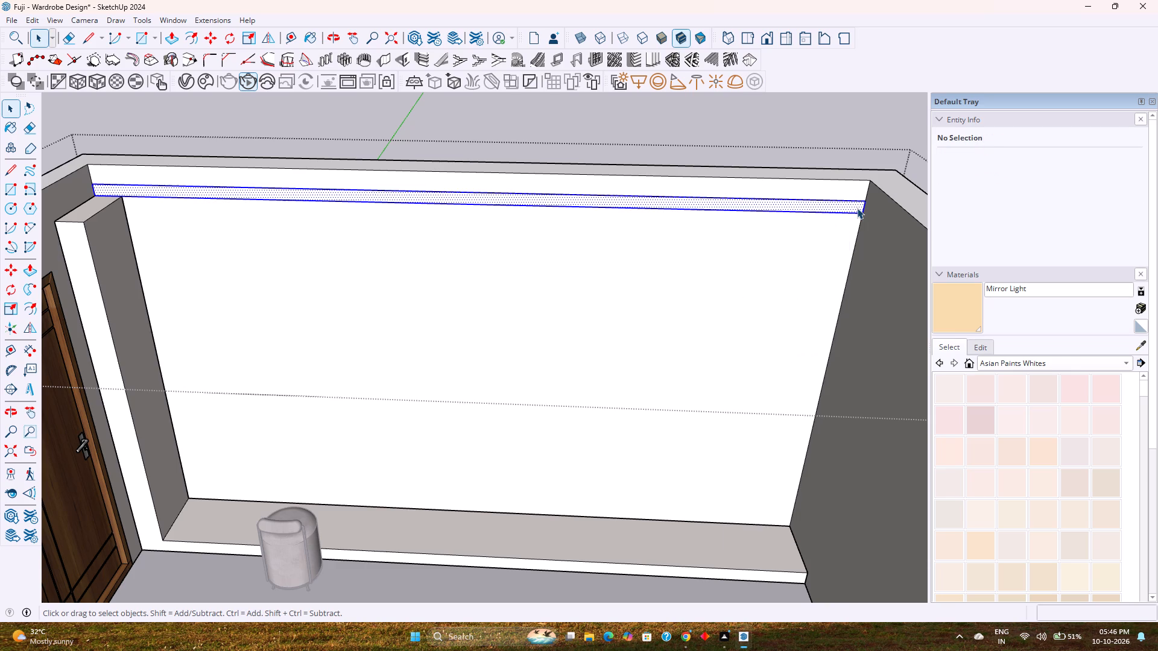
pyautogui.press('m')
pyautogui.click(865, 203)
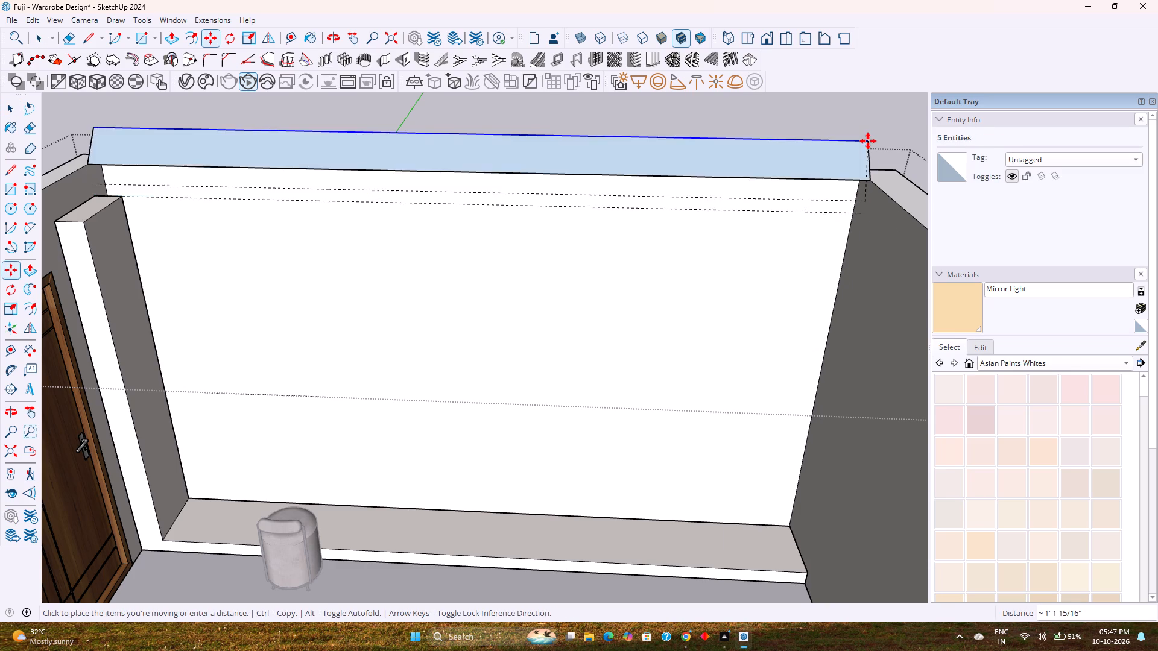
pyautogui.press('Up')
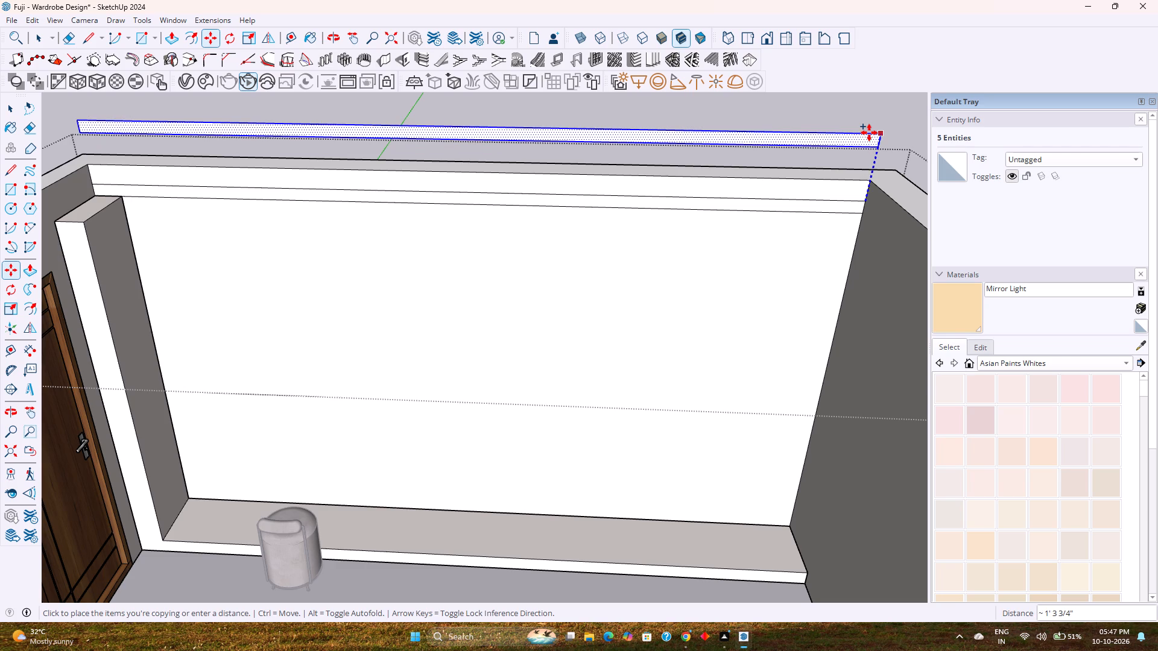
pyautogui.write("1'")
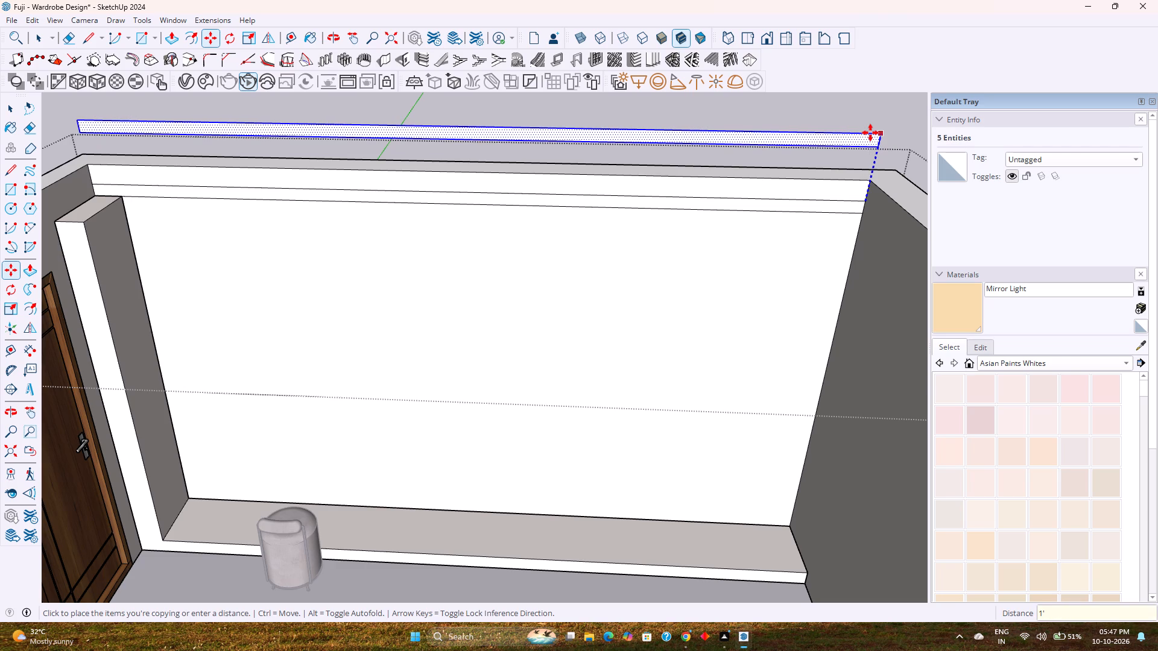
pyautogui.press('Return')
pyautogui.press('space')
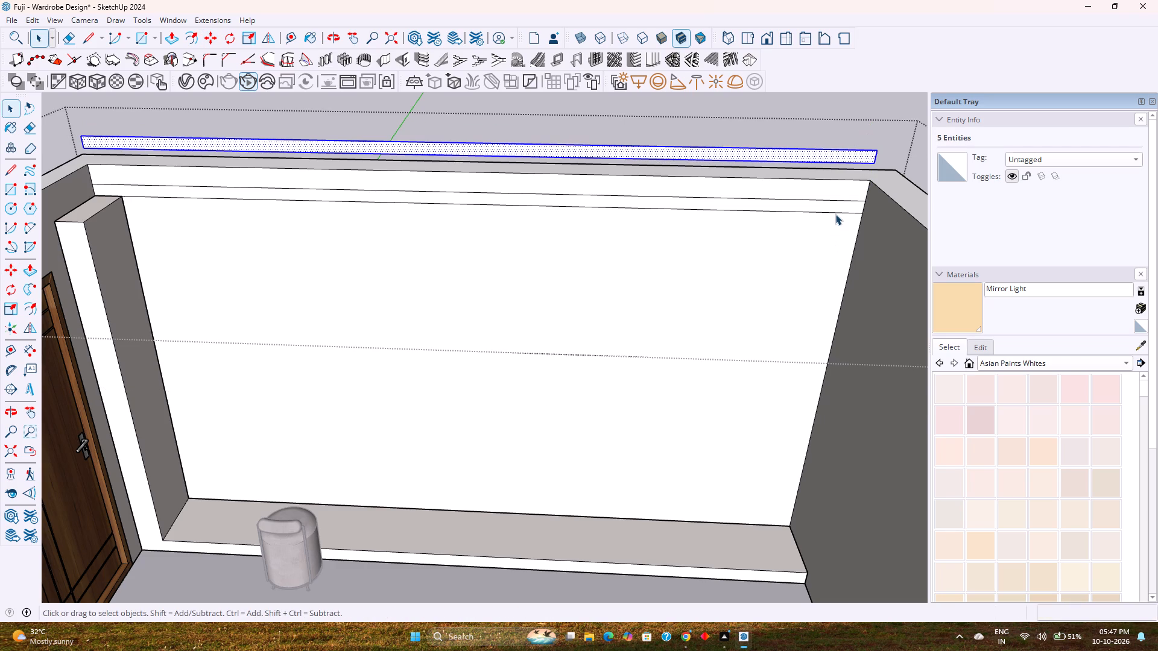
# Delete the two original horizontal strip lines left on the back wall.
pyautogui.click(835, 214)
pyautogui.press('Delete')
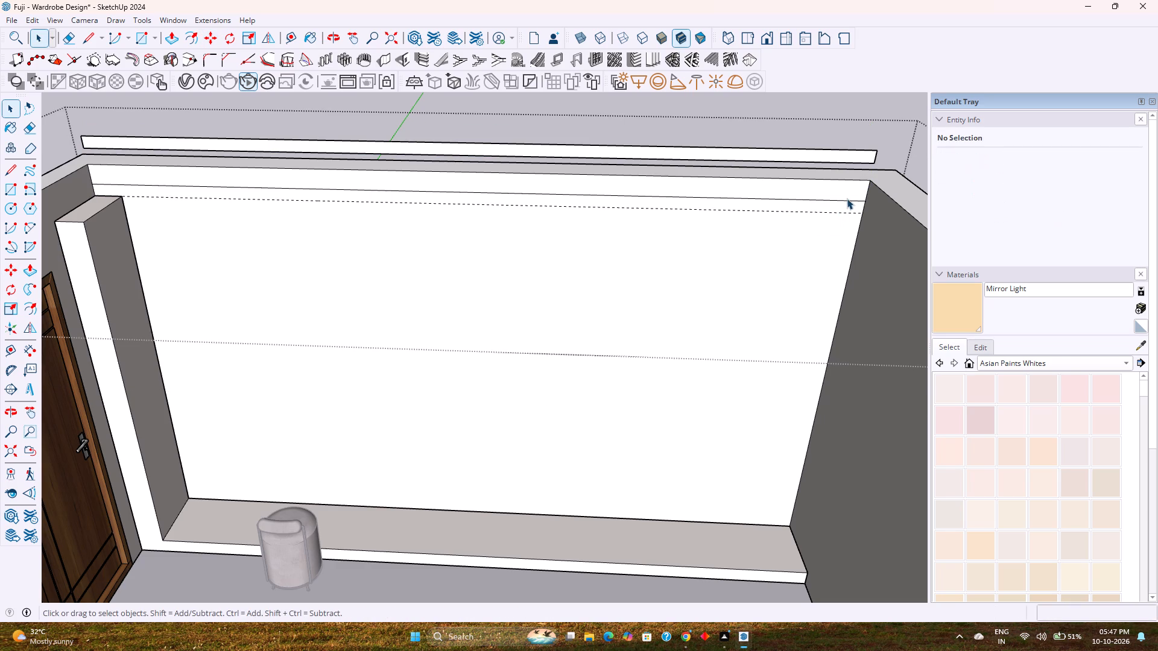
pyautogui.click(845, 200)
pyautogui.press('Delete')
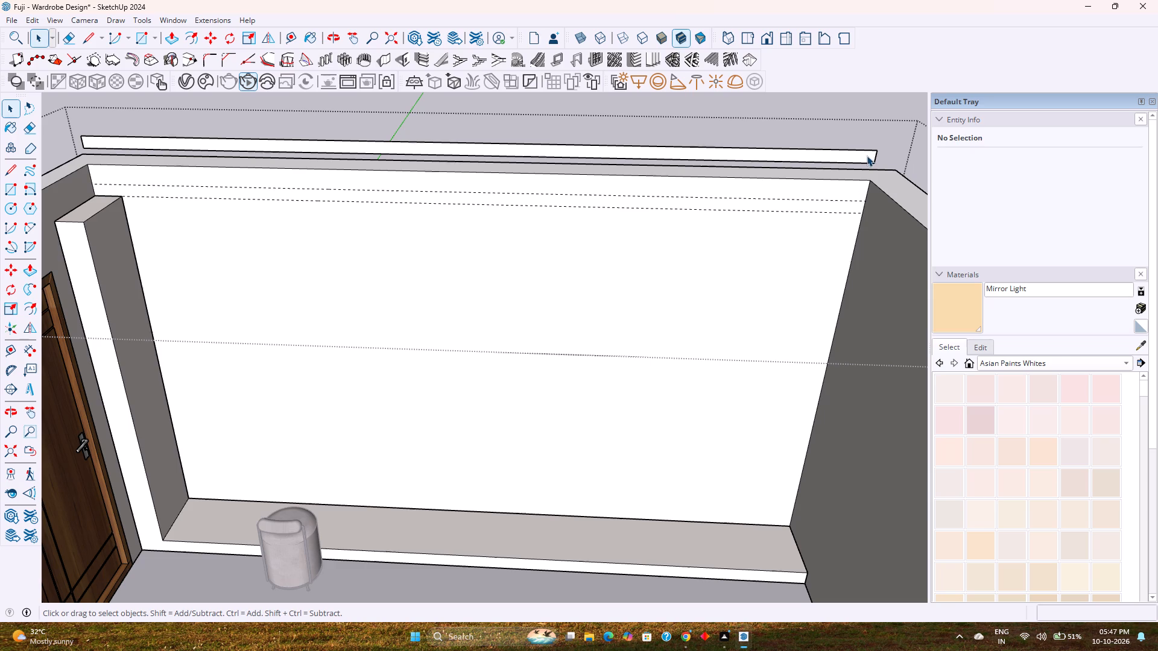
# Group the raised strip copy and move the group down to the original strip position on the back wall.
pyautogui.doubleClick(867, 156)
pyautogui.press('m')
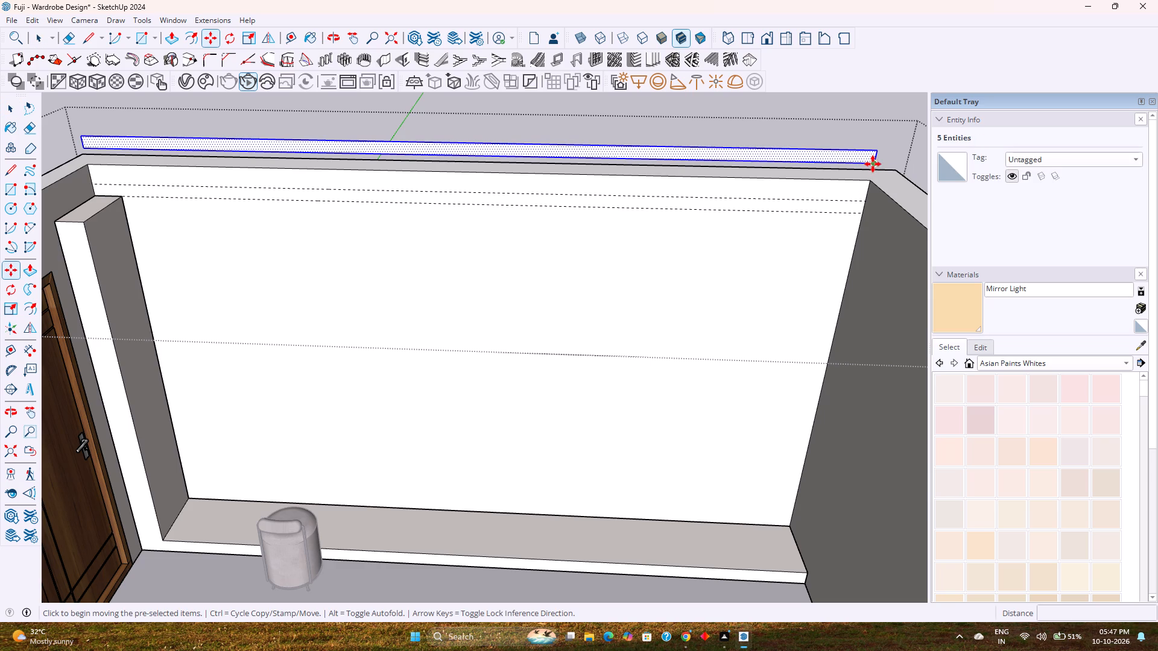
pyautogui.rightClick(837, 158)
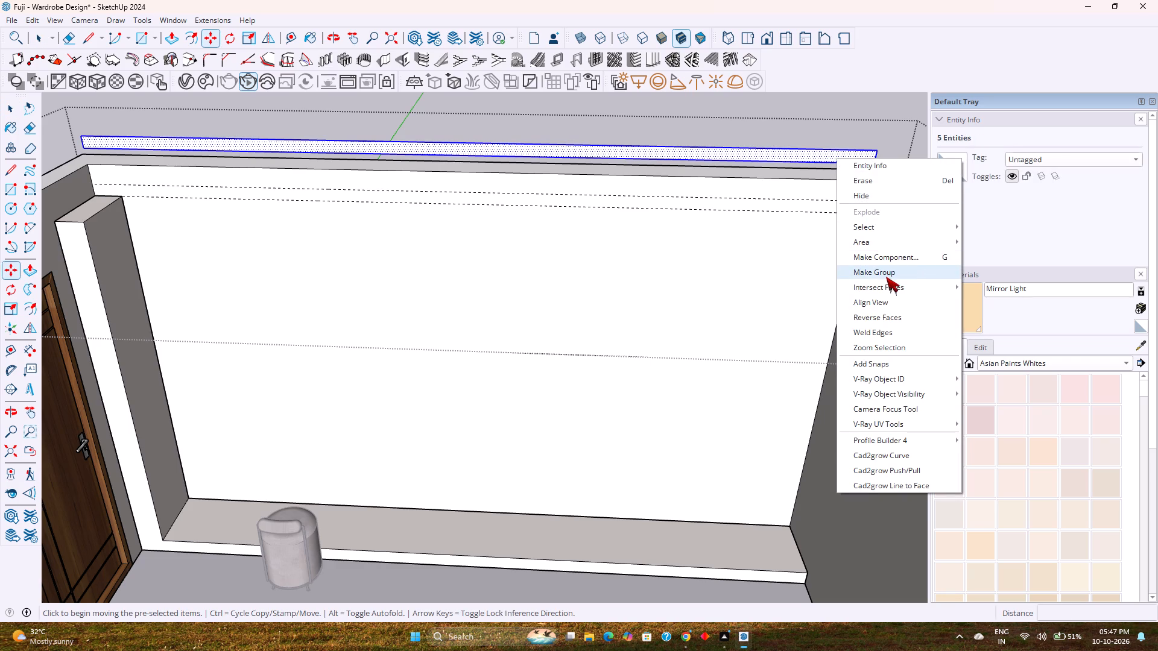
pyautogui.click(886, 276)
pyautogui.press('m')
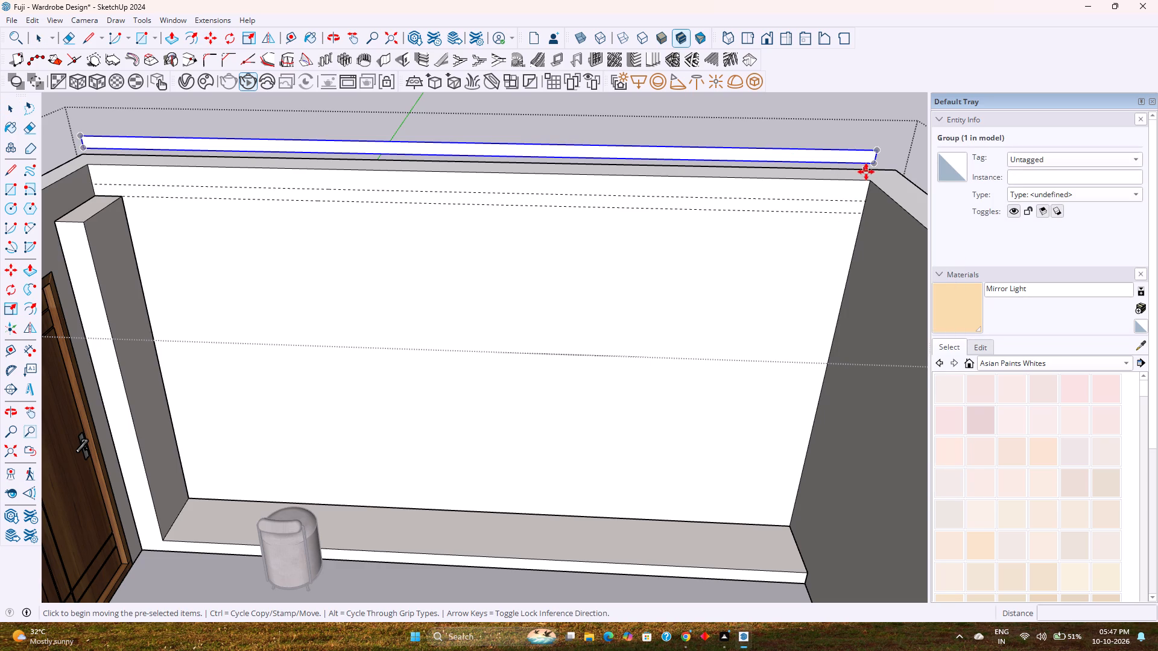
pyautogui.click(873, 168)
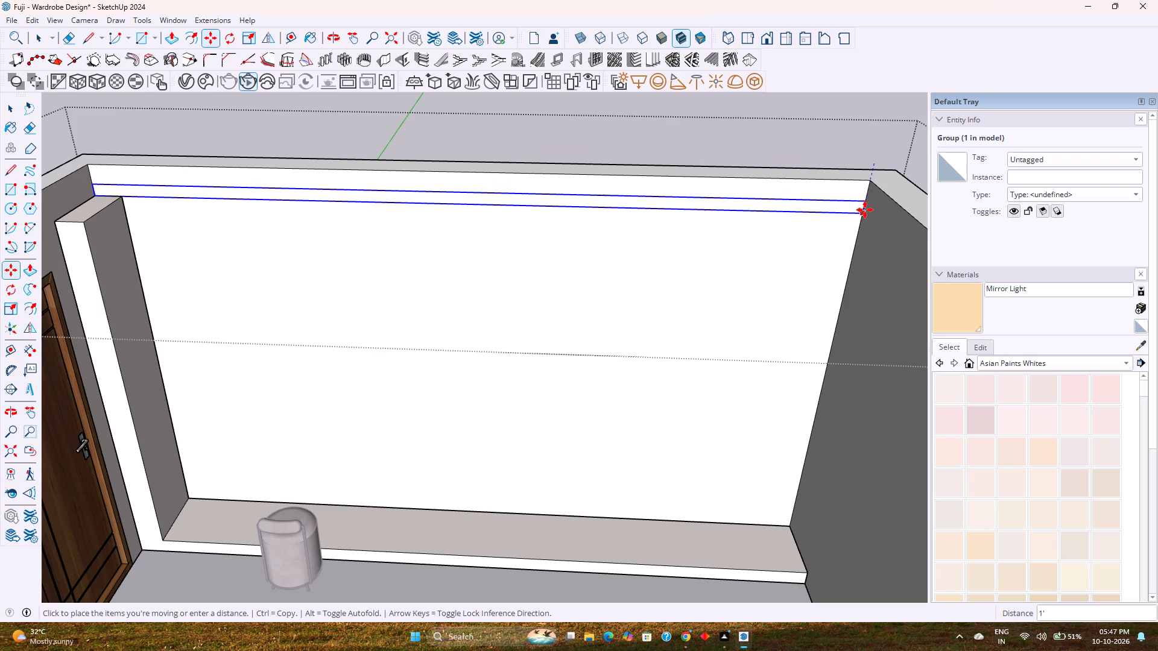
pyautogui.click(865, 210)
pyautogui.press('space')
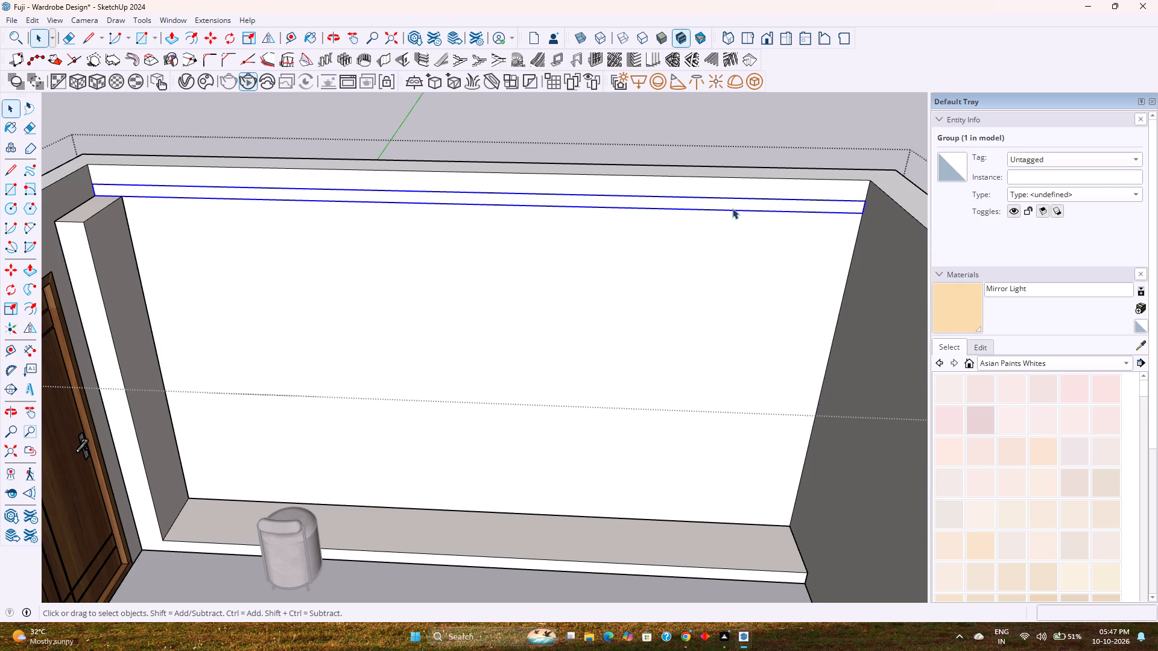
# Inside the strip group, extrude the 3" face 2' out from the back wall.
pyautogui.doubleClick(734, 204)
pyautogui.press('p')
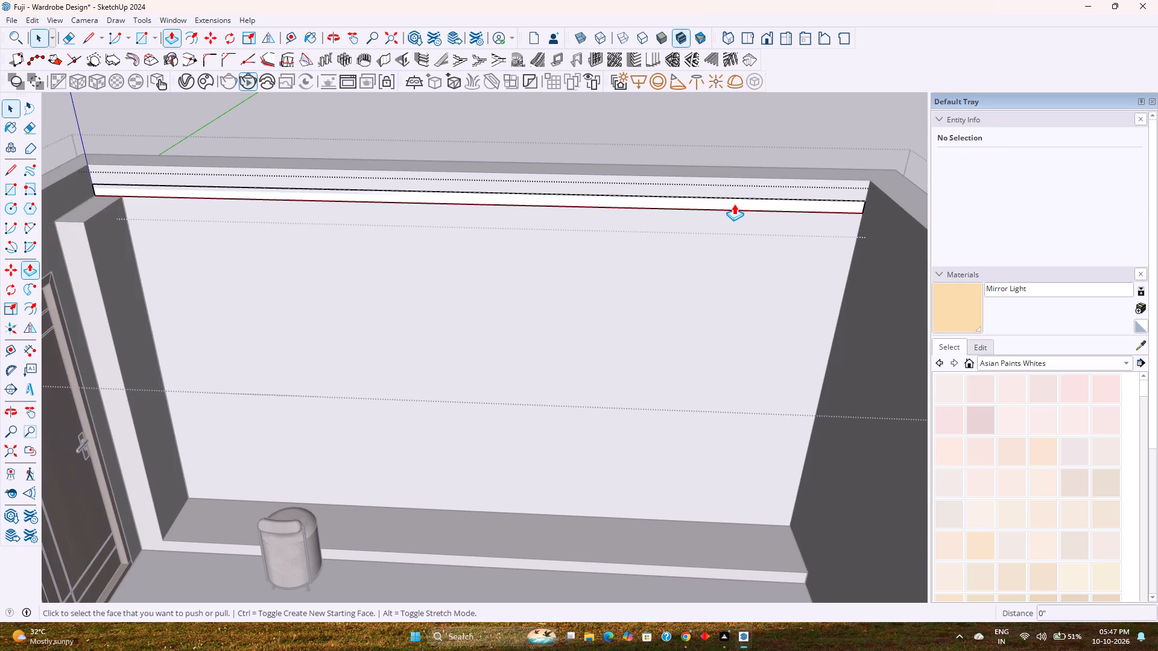
pyautogui.click(734, 206)
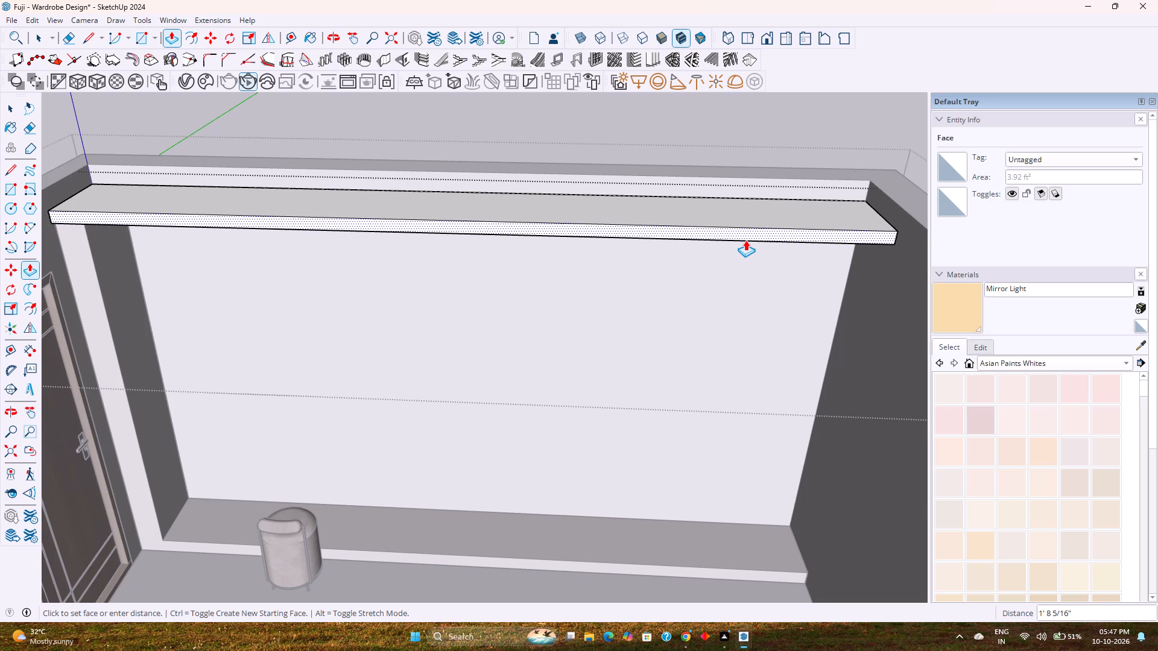
pyautogui.write("2'")
pyautogui.press('Return')
pyautogui.press('space')
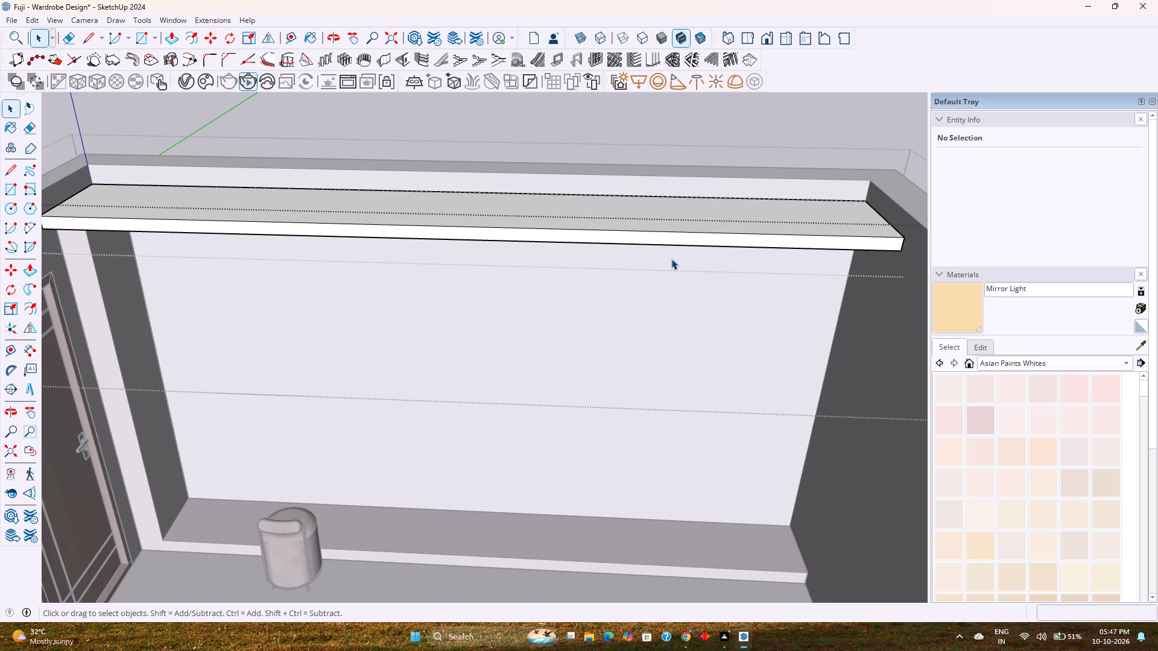
# Copy the short vertical end edge of the slab's front face 2' inward at the door-side end.
pyautogui.keyDown('shift'); pyautogui.moveTo(574, 272); pyautogui.dragTo(788, 256, button='middle'); pyautogui.keyUp('shift')
pyautogui.scroll(9, 350, 212)
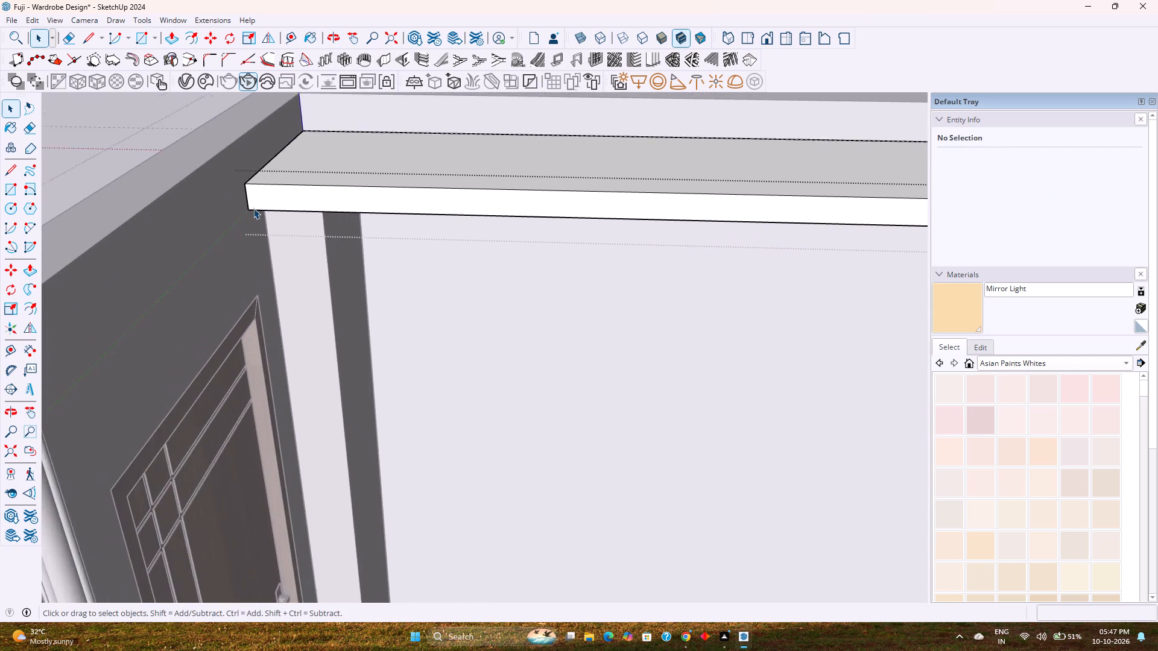
pyautogui.scroll(2, 253, 208)
pyautogui.click(244, 197)
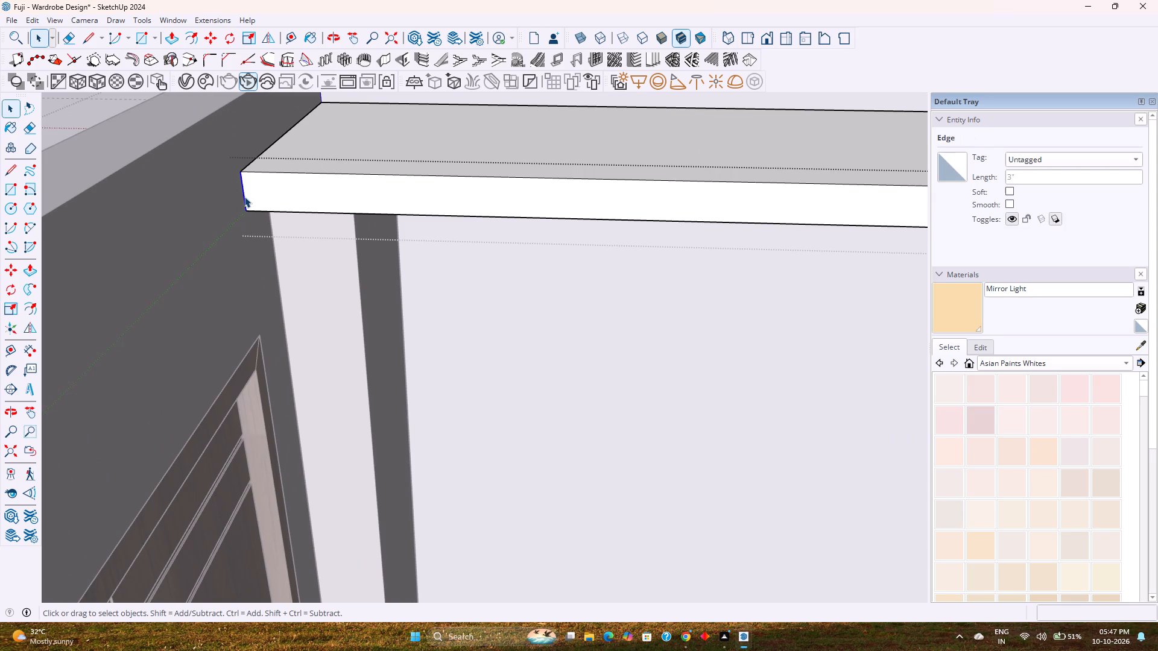
pyautogui.press('m')
pyautogui.click(244, 197)
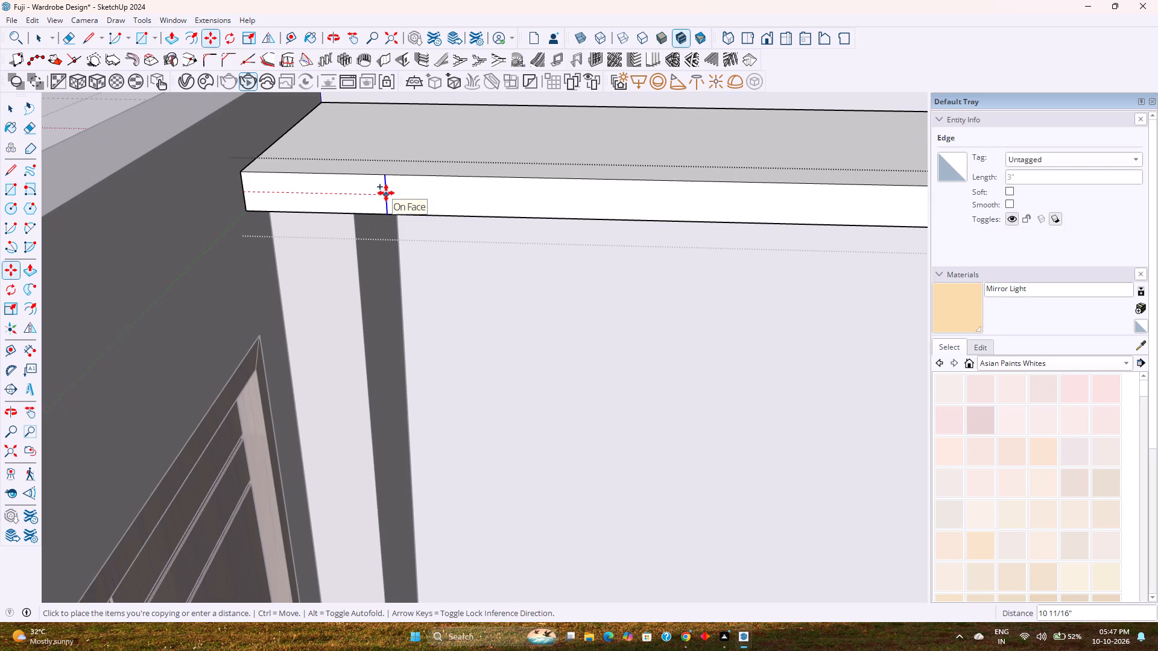
pyautogui.write("2'")
pyautogui.press('Return')
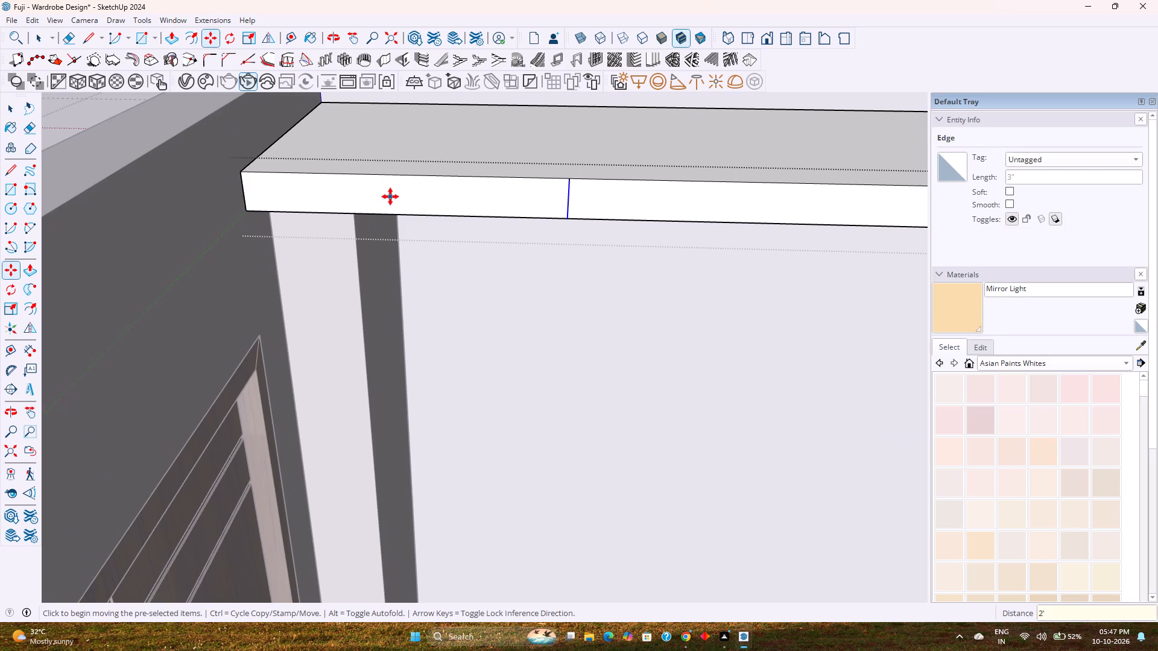
# Copy the opposite short end edge of the slab's front face 2' inward, away from the plain side wall.
pyautogui.scroll(-9, 390, 197)
pyautogui.keyDown('shift'); pyautogui.moveTo(496, 198); pyautogui.dragTo(169, 215, button='middle'); pyautogui.keyUp('shift')
pyautogui.scroll(-5, 135, 215)
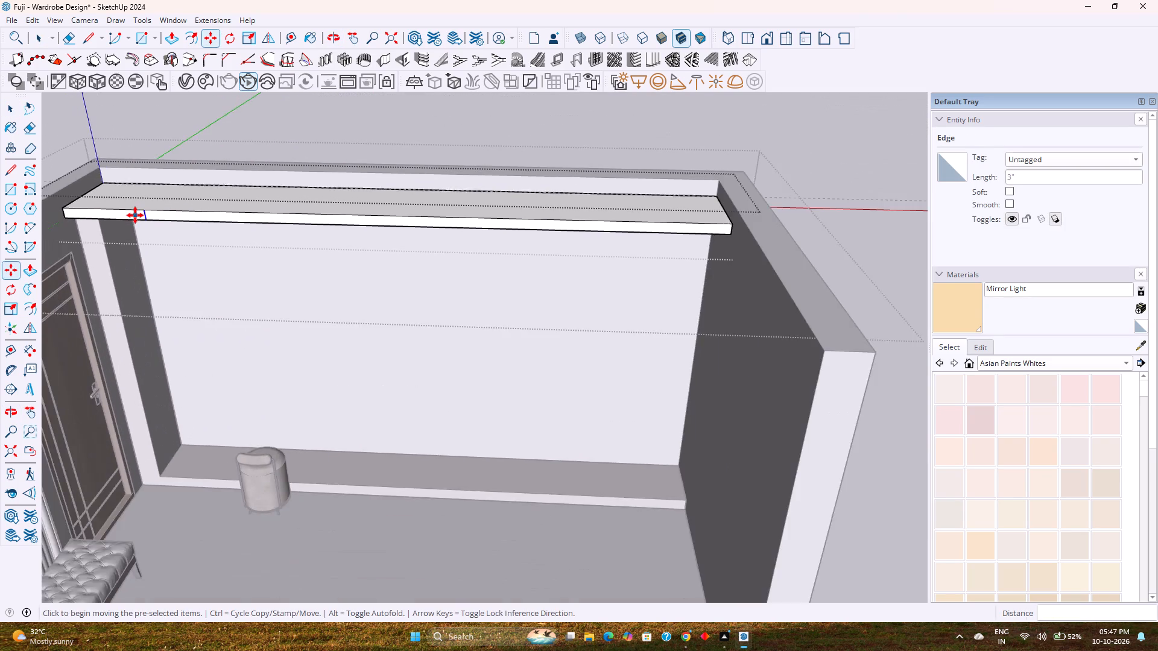
pyautogui.scroll(-4, 135, 215)
pyautogui.scroll(16, 585, 237)
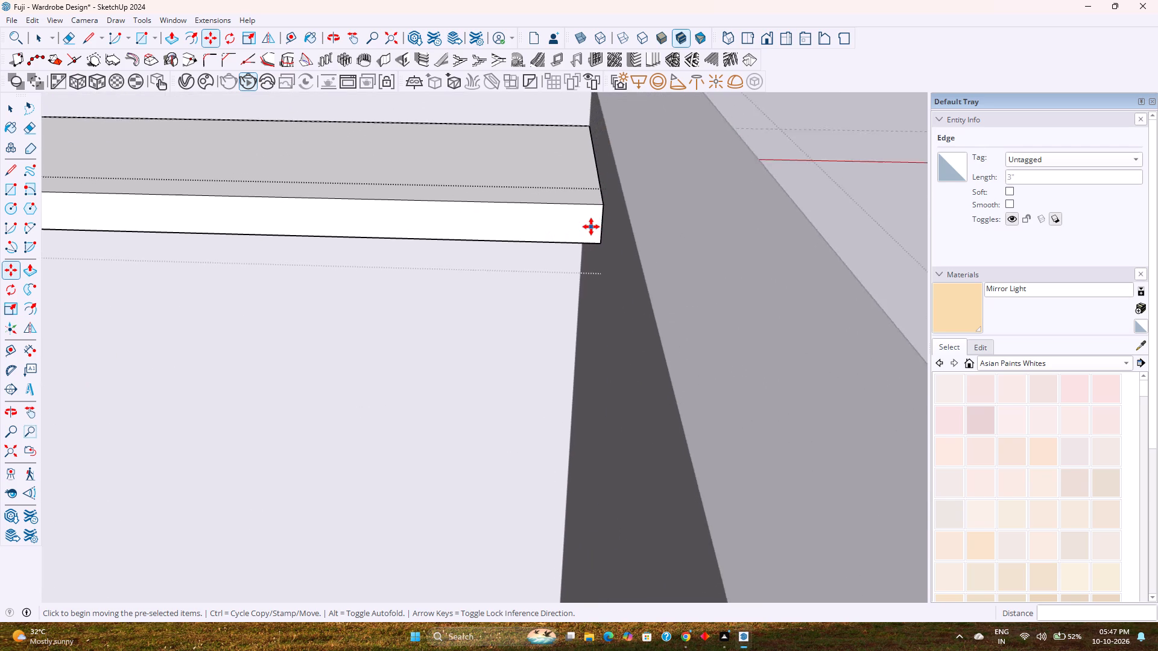
pyautogui.scroll(3, 591, 227)
pyautogui.press('Escape')
pyautogui.click(606, 225)
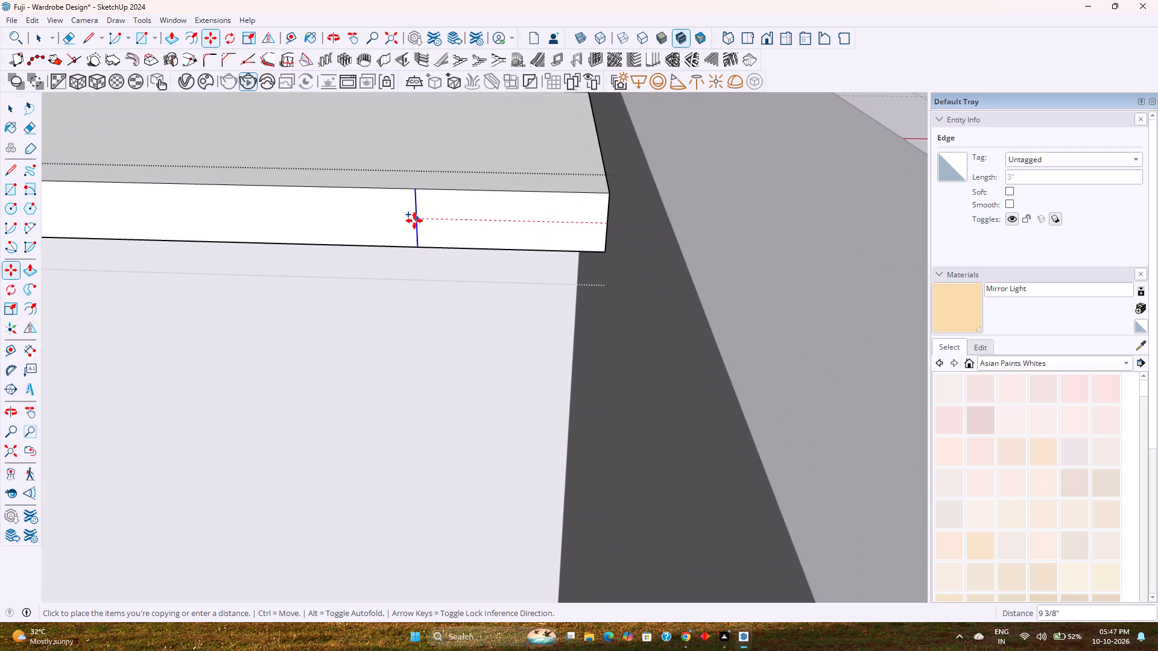
pyautogui.write("2'")
pyautogui.press('Return')
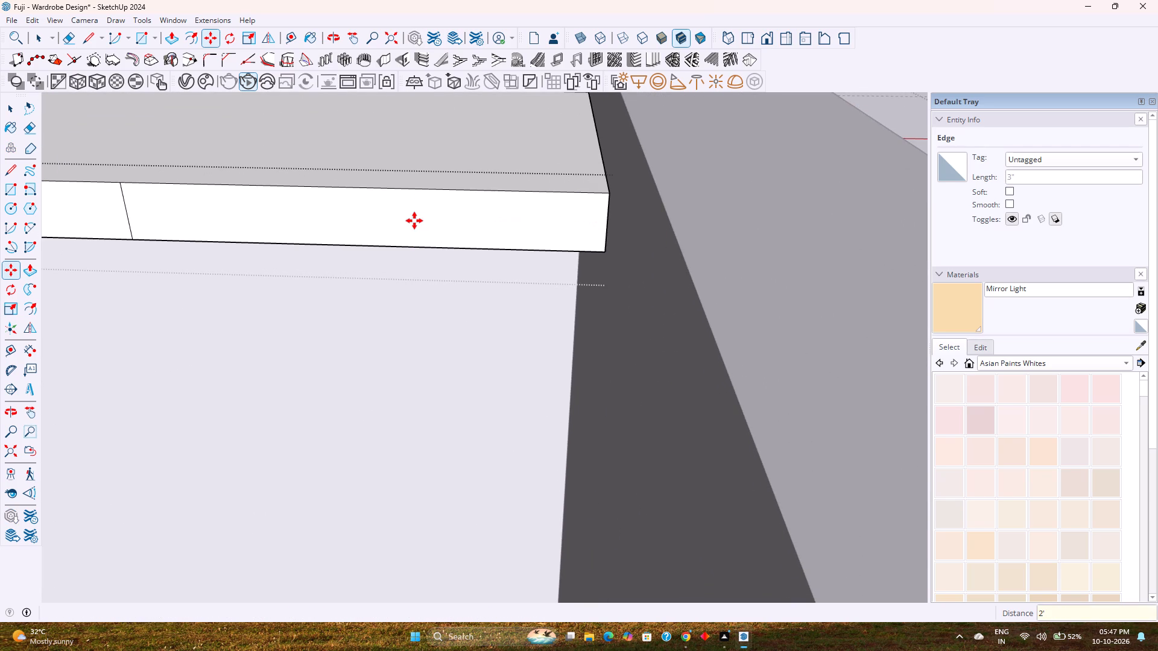
# Extrude the 2' front face section beside the plain side wall about 6' 8 9/16" to the wall's open end.
pyautogui.press('p')
pyautogui.click(414, 221)
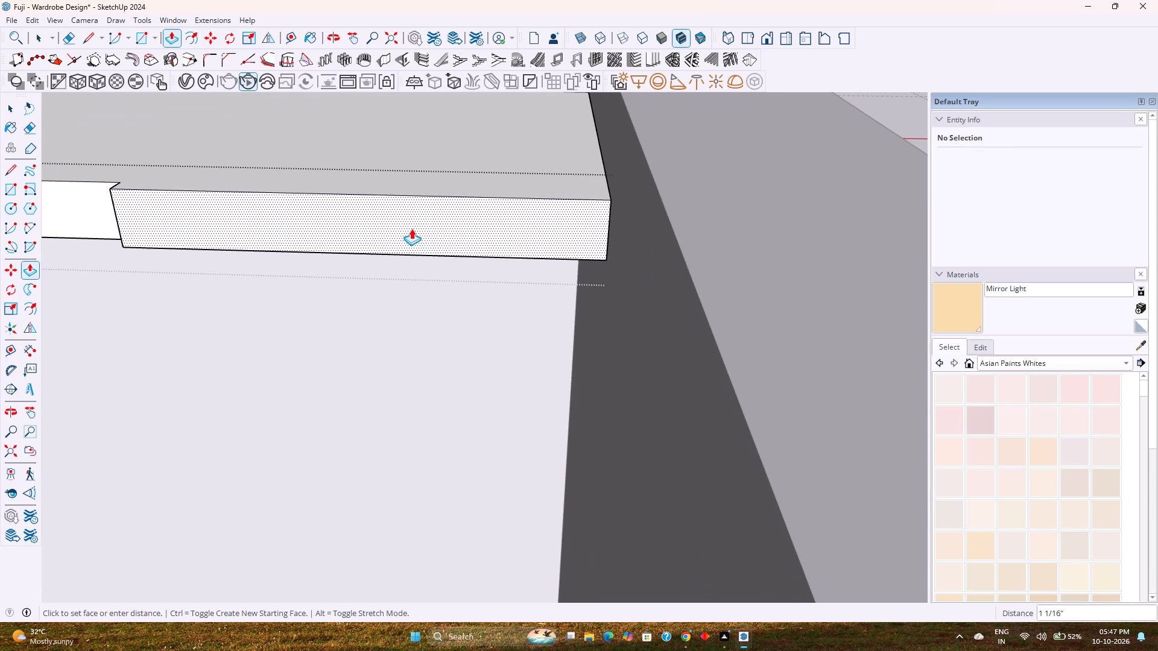
pyautogui.scroll(-11, 411, 228)
pyautogui.keyDown('shift'); pyautogui.moveTo(391, 242); pyautogui.dragTo(577, 175, button='middle'); pyautogui.keyUp('shift')
pyautogui.scroll(-5, 575, 179)
pyautogui.keyDown('shift'); pyautogui.moveTo(571, 181); pyautogui.dragTo(552, 186, button='middle'); pyautogui.keyUp('shift')
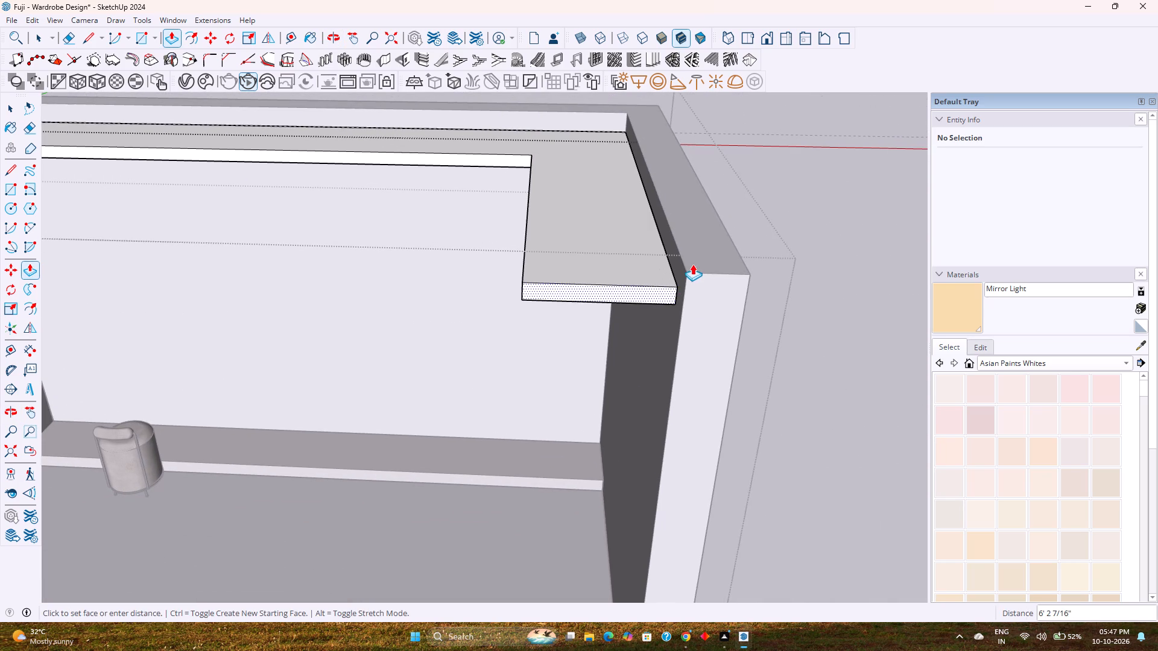
pyautogui.click(688, 274)
# Extrude the 2' front face section at the door-side end by the same distance, completing the U-shaped ceiling border.
pyautogui.scroll(-4, 549, 303)
pyautogui.keyDown('shift'); pyautogui.moveTo(454, 310); pyautogui.dragTo(869, 345, button='middle'); pyautogui.keyUp('shift')
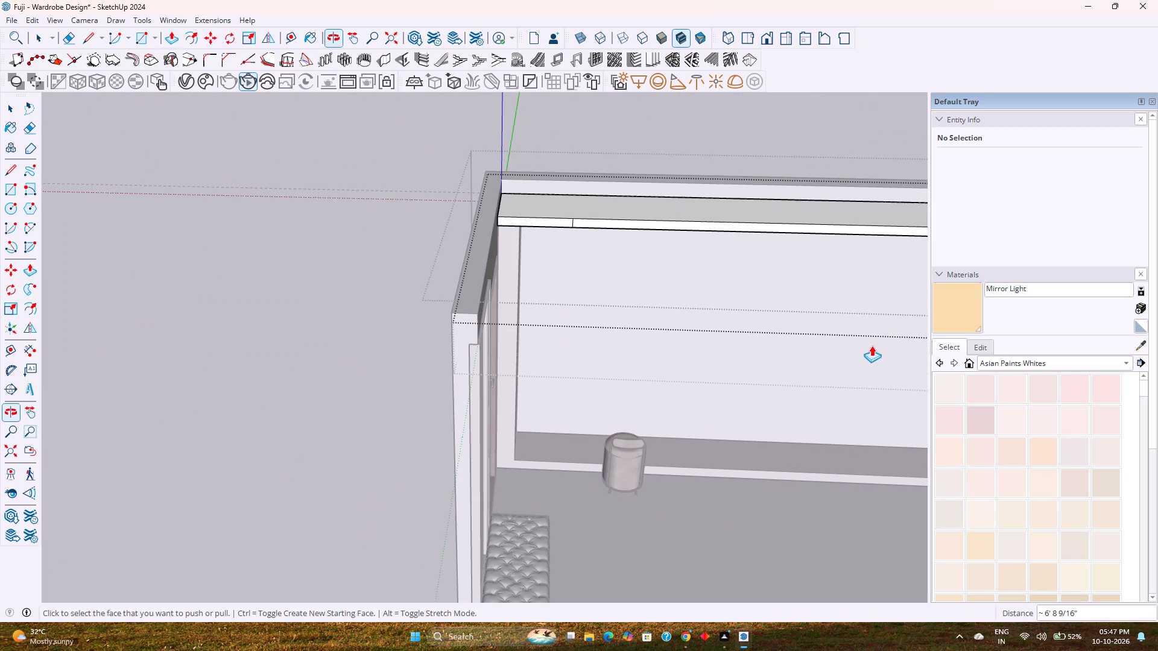
pyautogui.scroll(1, 528, 219)
pyautogui.doubleClick(529, 221)
pyautogui.press('space')
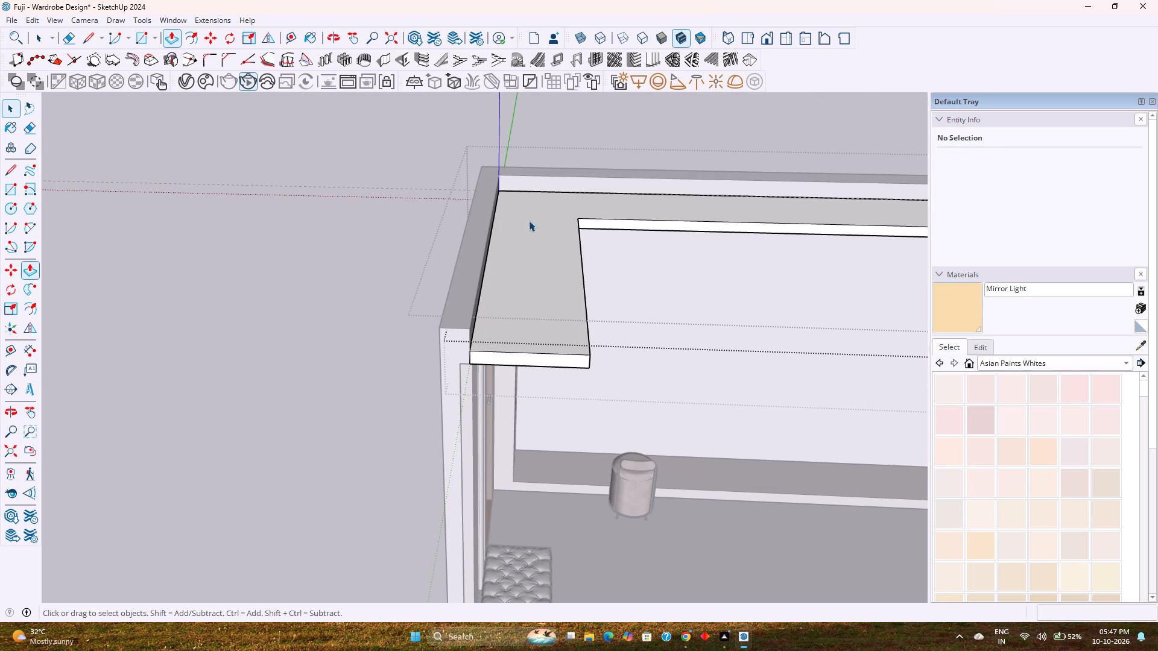
# Close the ceiling border group and delete all guides in the model.
pyautogui.moveTo(555, 257); pyautogui.dragTo(400, 192, button='middle')
pyautogui.scroll(-4, 448, 210)
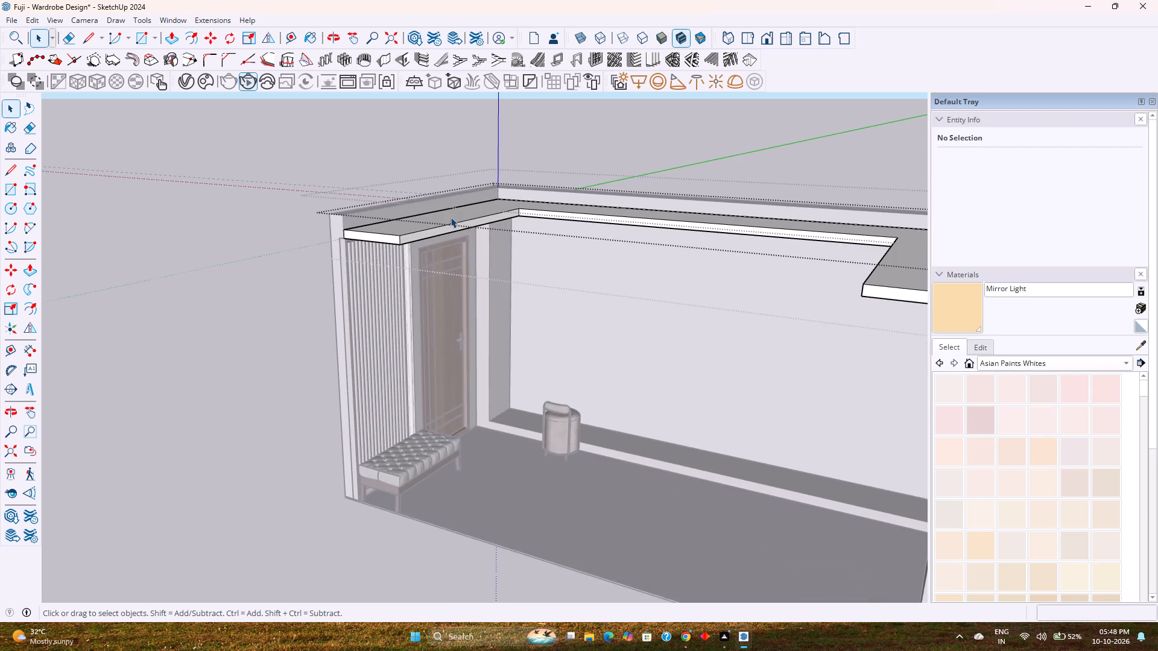
pyautogui.press('Escape')
pyautogui.scroll(-2, 493, 266)
pyautogui.keyDown('shift'); pyautogui.moveTo(493, 262); pyautogui.dragTo(448, 300, button='middle'); pyautogui.keyUp('shift')
pyautogui.moveTo(407, 307); pyautogui.dragTo(482, 179, button='middle')
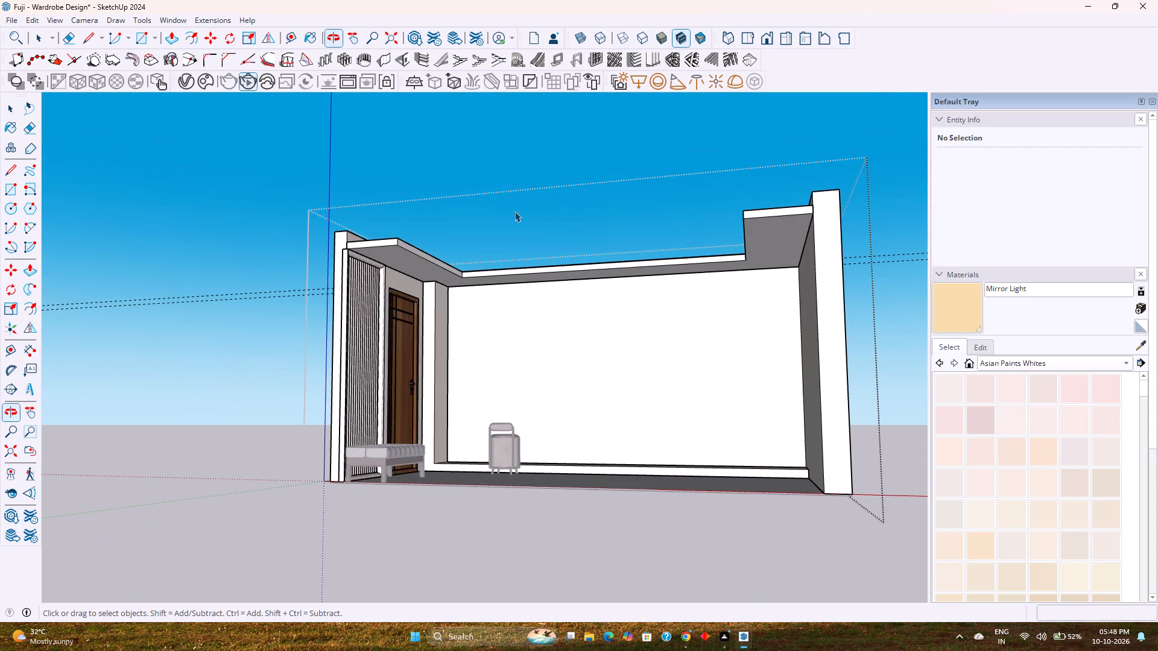
pyautogui.scroll(2, 552, 283)
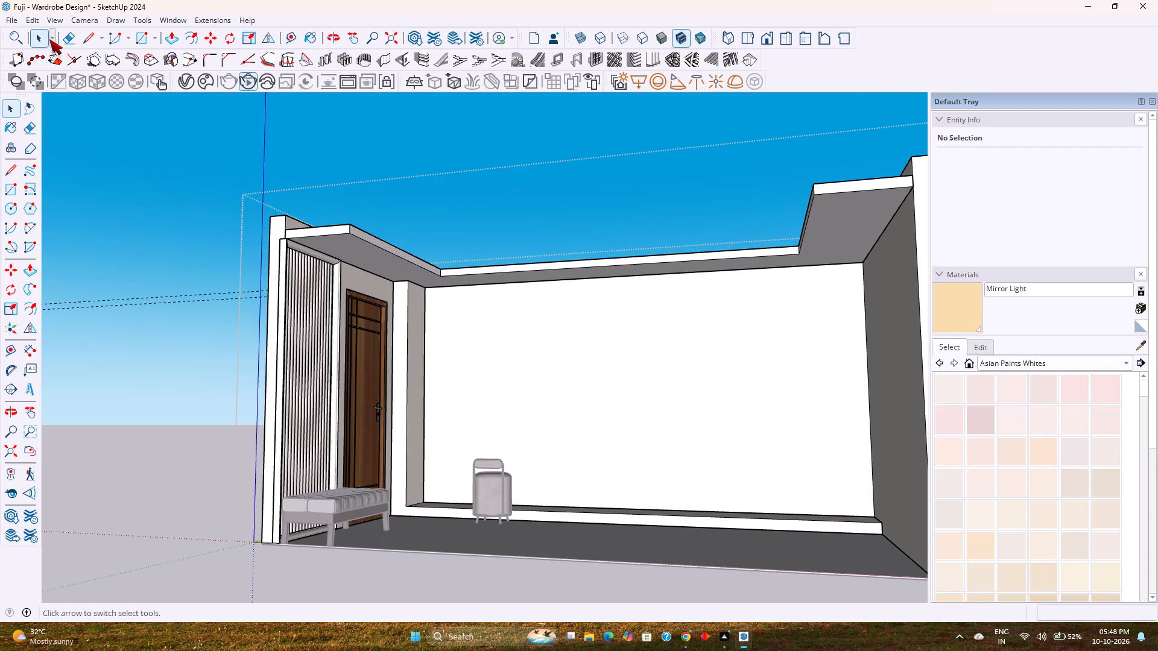
pyautogui.click(31, 21)
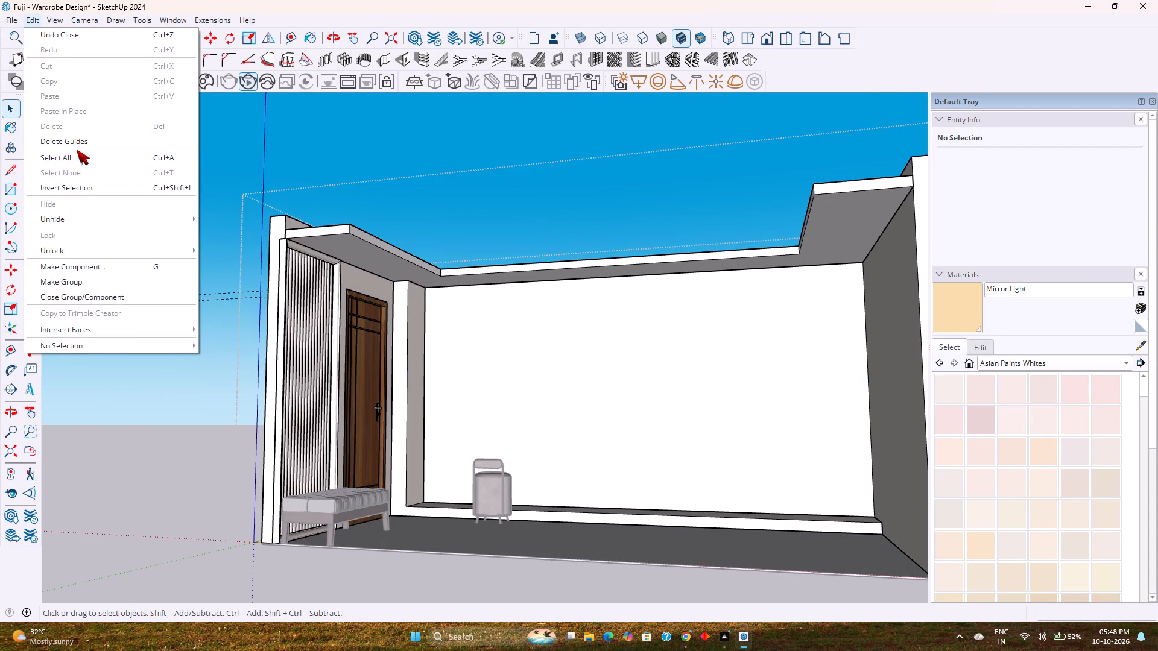
pyautogui.press('Escape')
pyautogui.scroll(2, 338, 245)
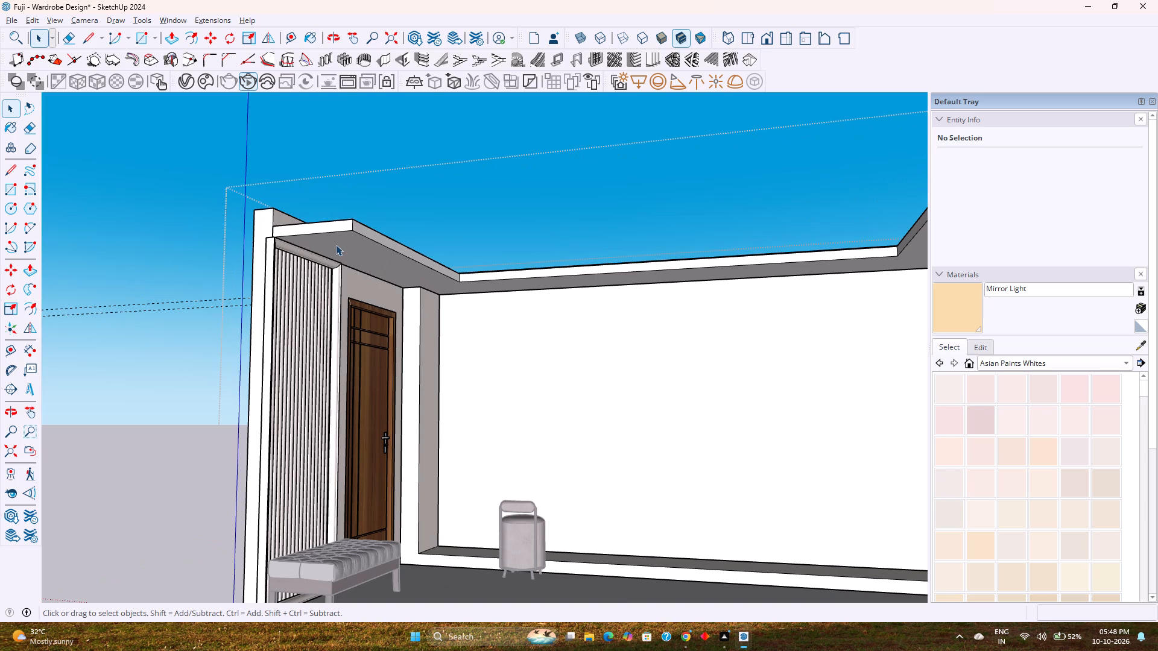
pyautogui.click(29, 13)
pyautogui.click(28, 20)
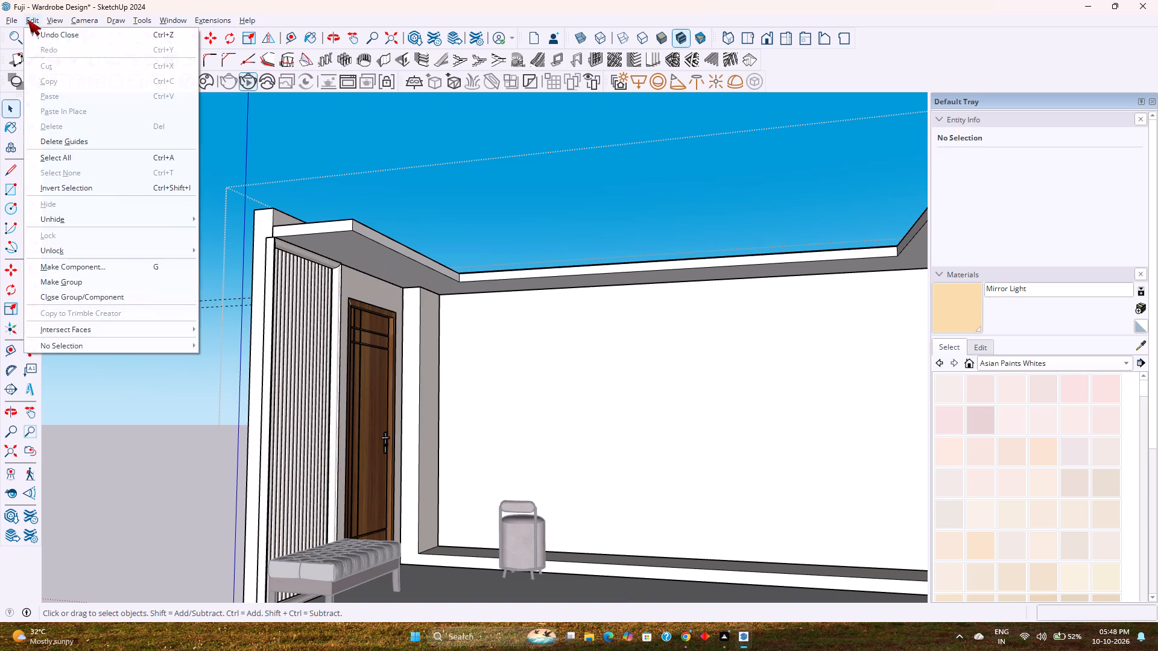
pyautogui.click(65, 143)
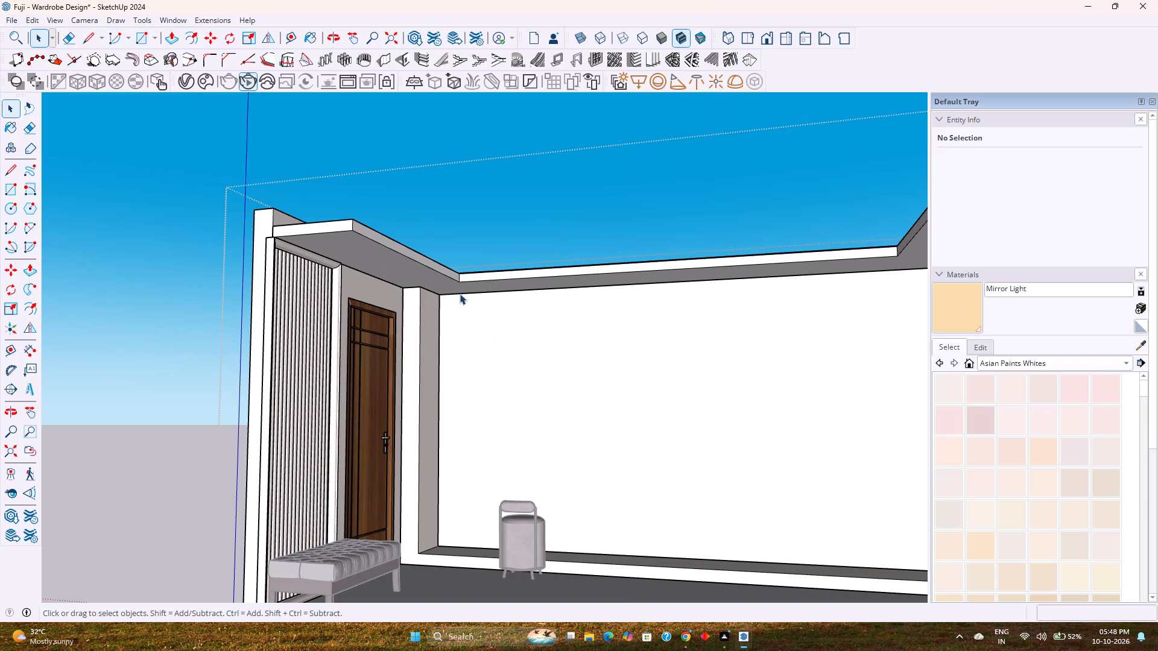
# Open the room group and unhide all the hidden wardrobe, dresser and shelf objects inside it.
pyautogui.click(397, 248)
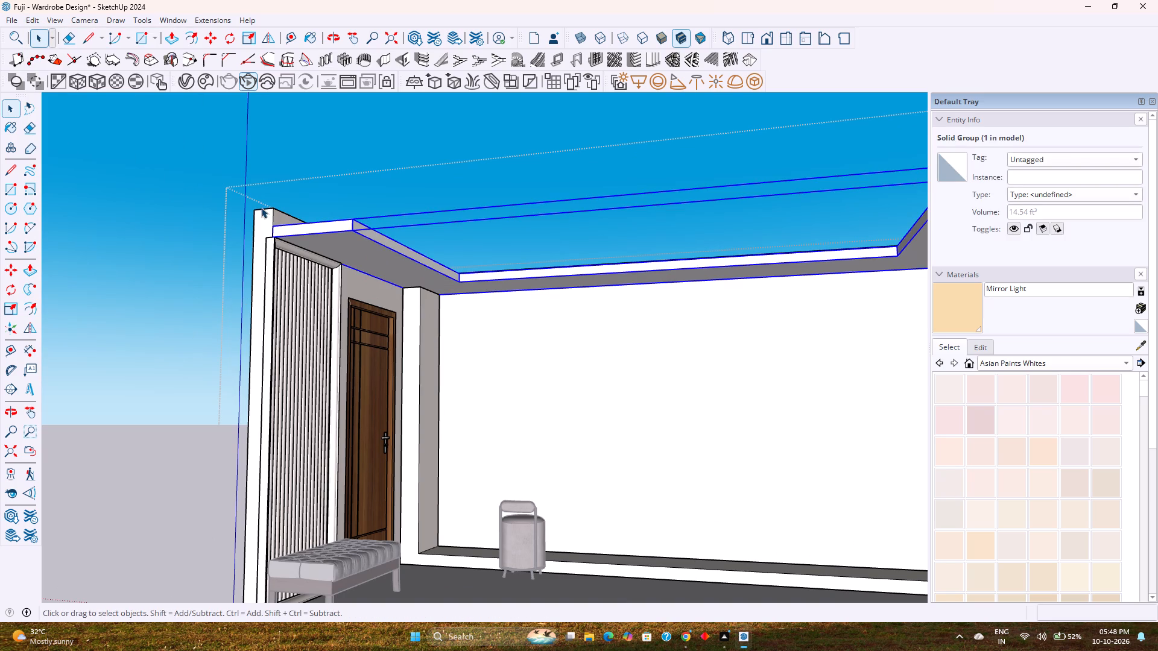
pyautogui.click(261, 207)
pyautogui.click(265, 216)
pyautogui.moveTo(265, 216); pyautogui.dragTo(282, 328, button='middle')
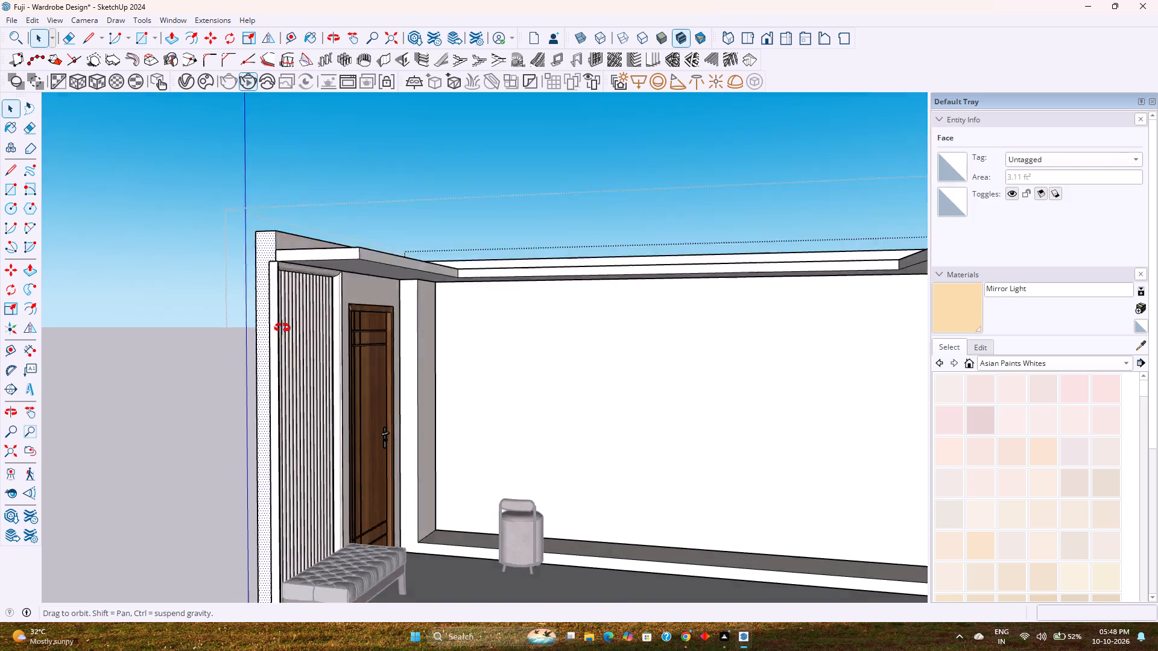
pyautogui.moveTo(282, 328); pyautogui.dragTo(284, 364, button='middle')
pyautogui.press('Escape')
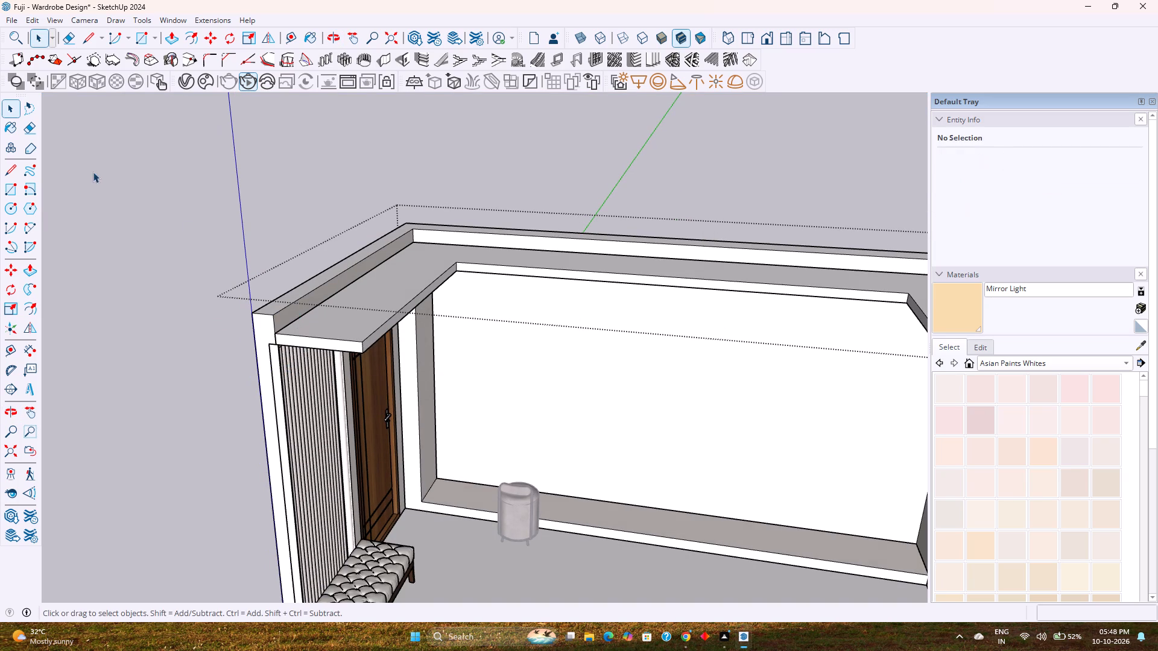
pyautogui.click(25, 16)
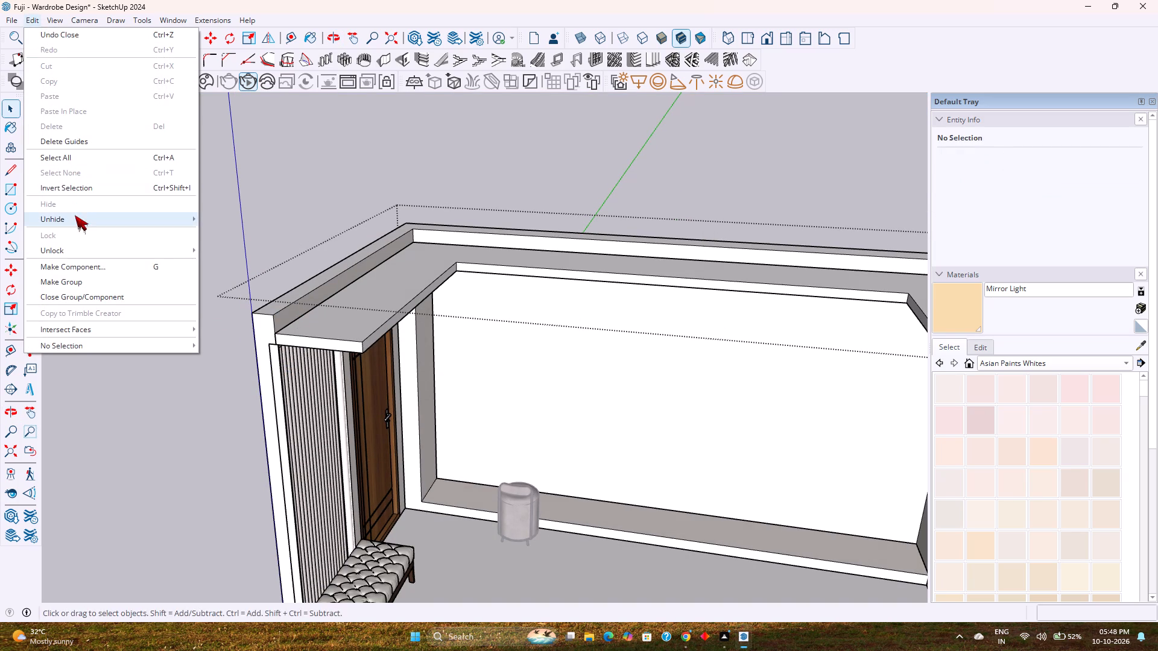
pyautogui.click(75, 215)
pyautogui.click(224, 244)
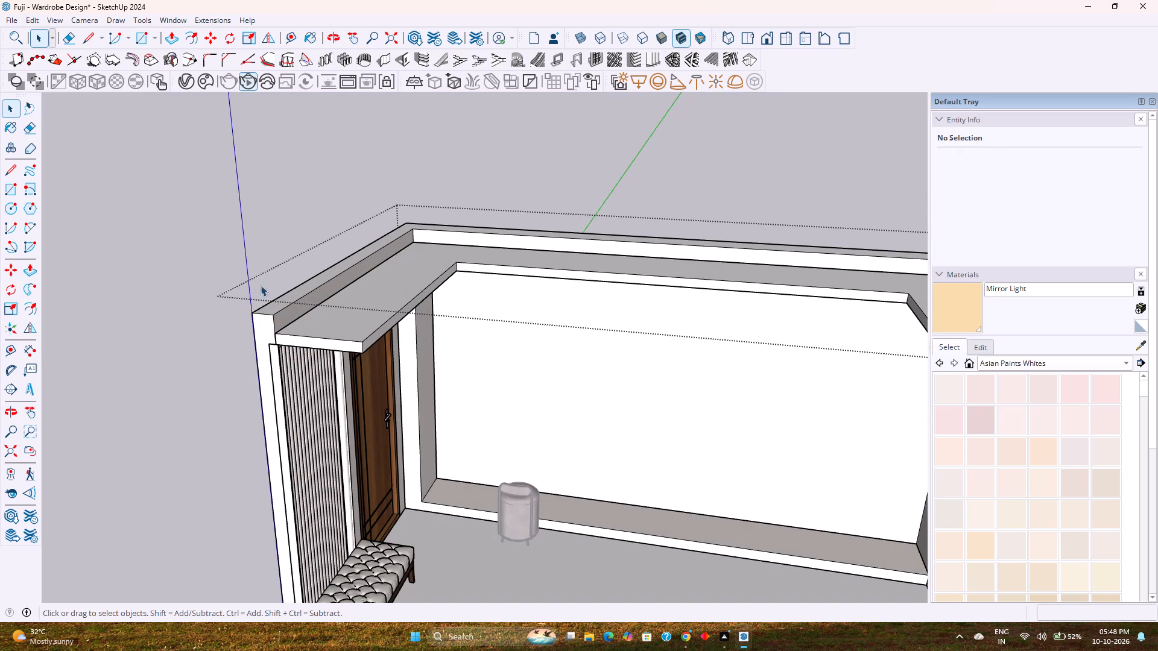
pyautogui.press('Escape')
pyautogui.doubleClick(289, 299)
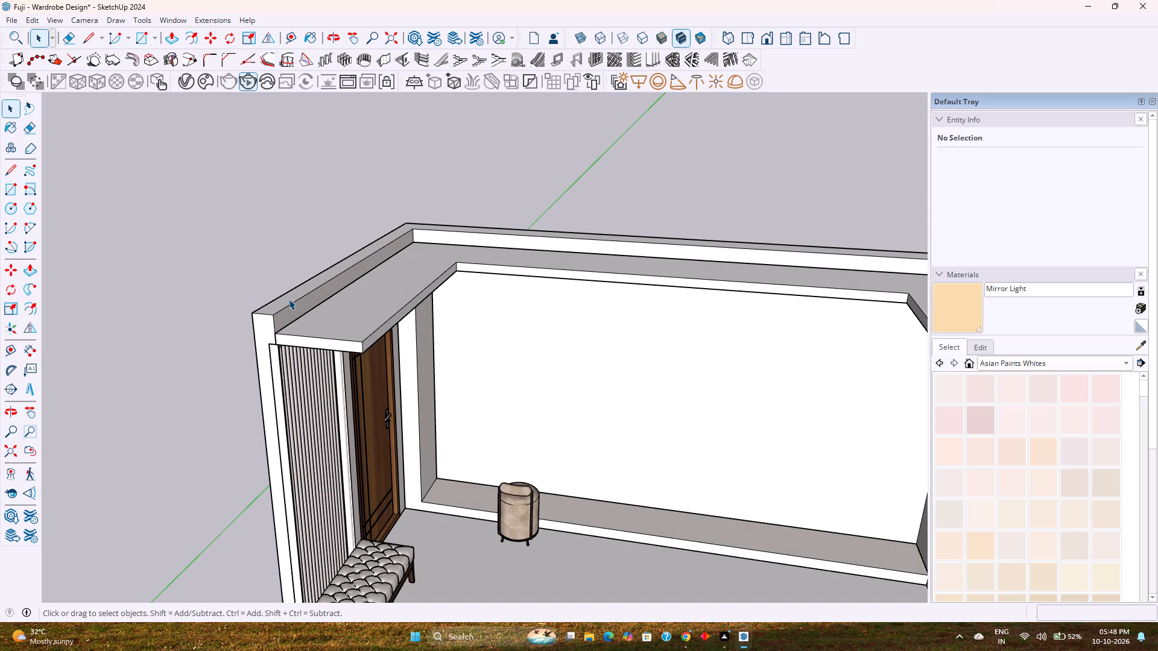
pyautogui.click(31, 16)
pyautogui.click(90, 223)
pyautogui.click(255, 253)
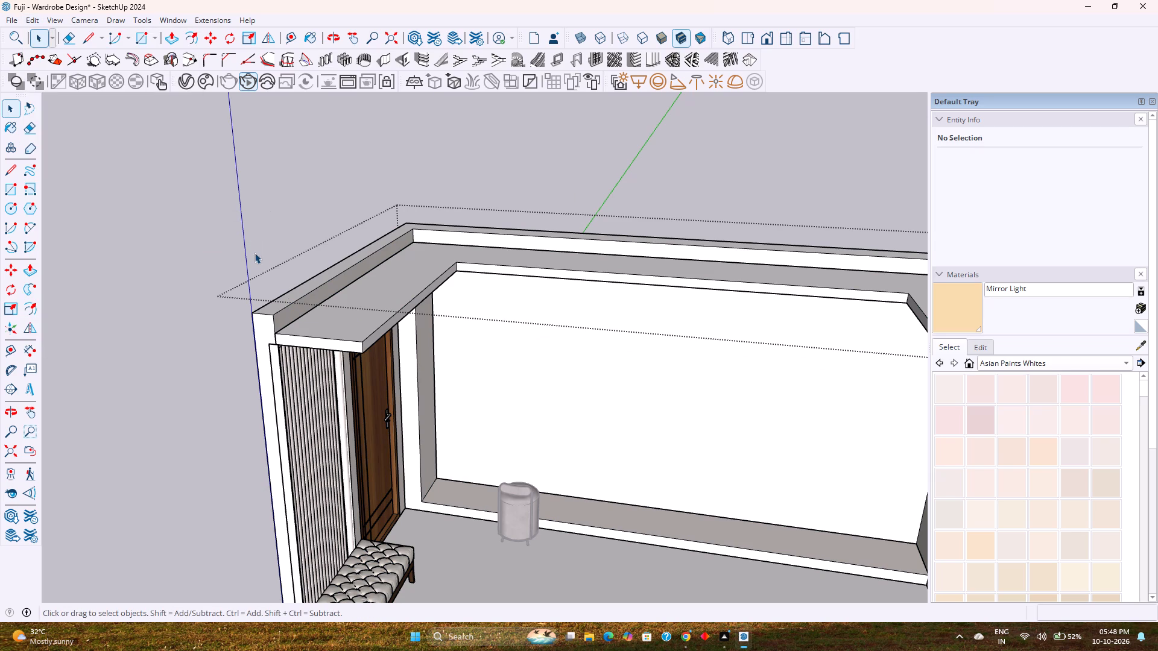
pyautogui.doubleClick(297, 300)
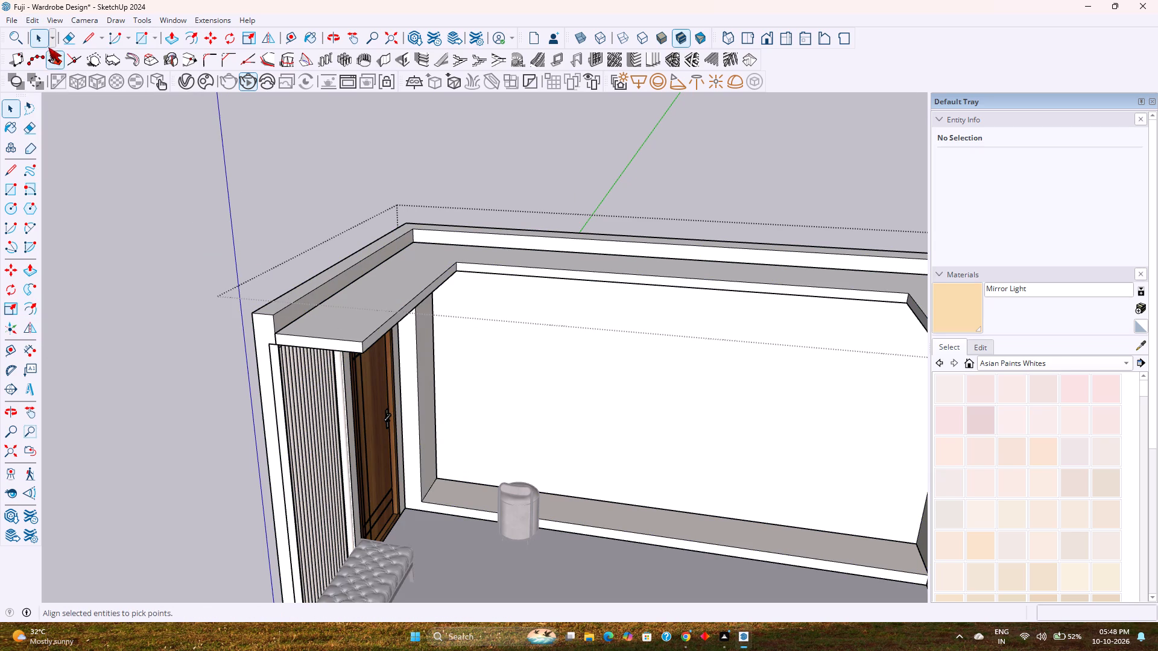
pyautogui.click(36, 22)
pyautogui.click(90, 222)
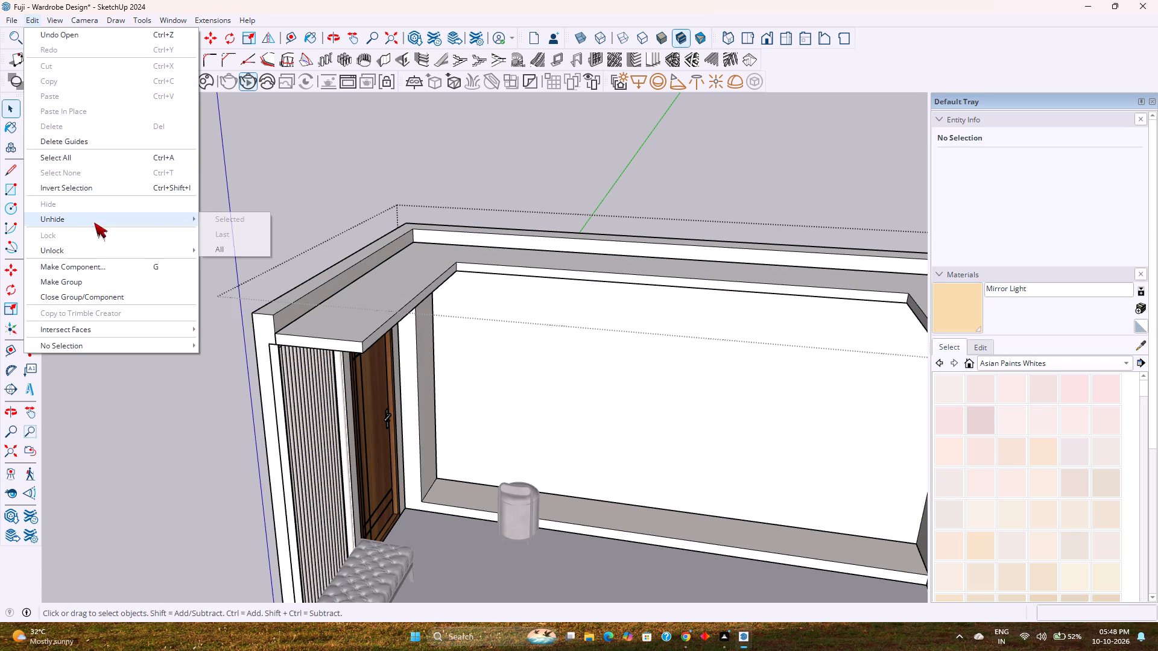
pyautogui.click(235, 253)
pyautogui.press('Escape')
# Set the standard front view of the room and save the model.
pyautogui.scroll(-3, 364, 294)
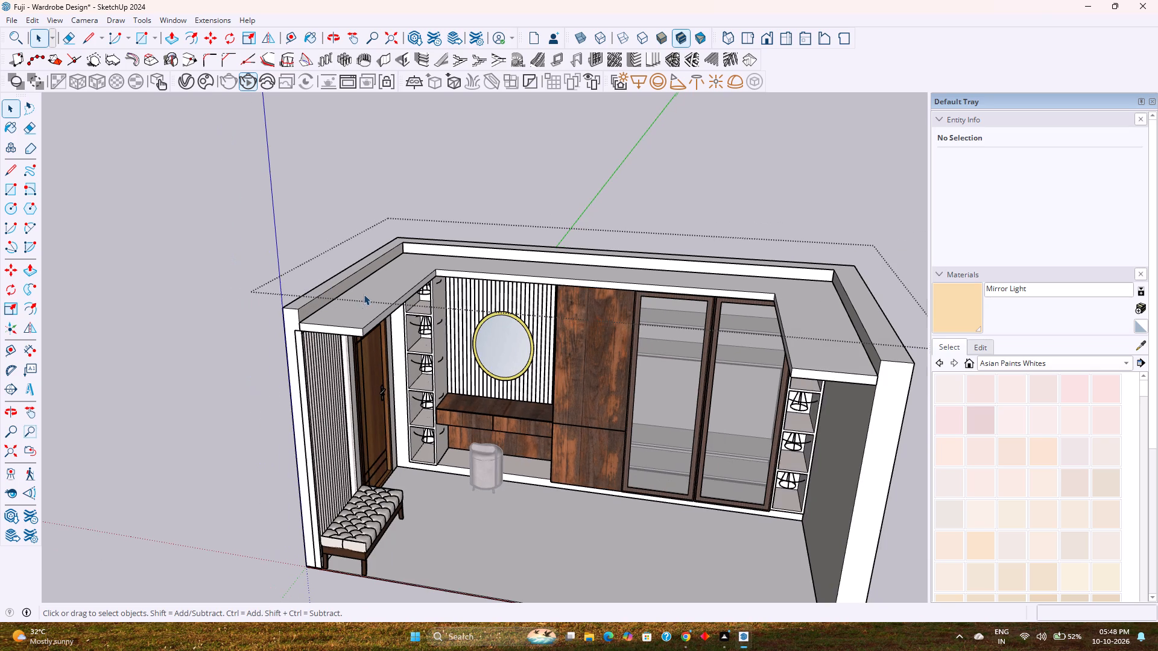
pyautogui.click(769, 33)
pyautogui.hotkey('ctrl', 's')
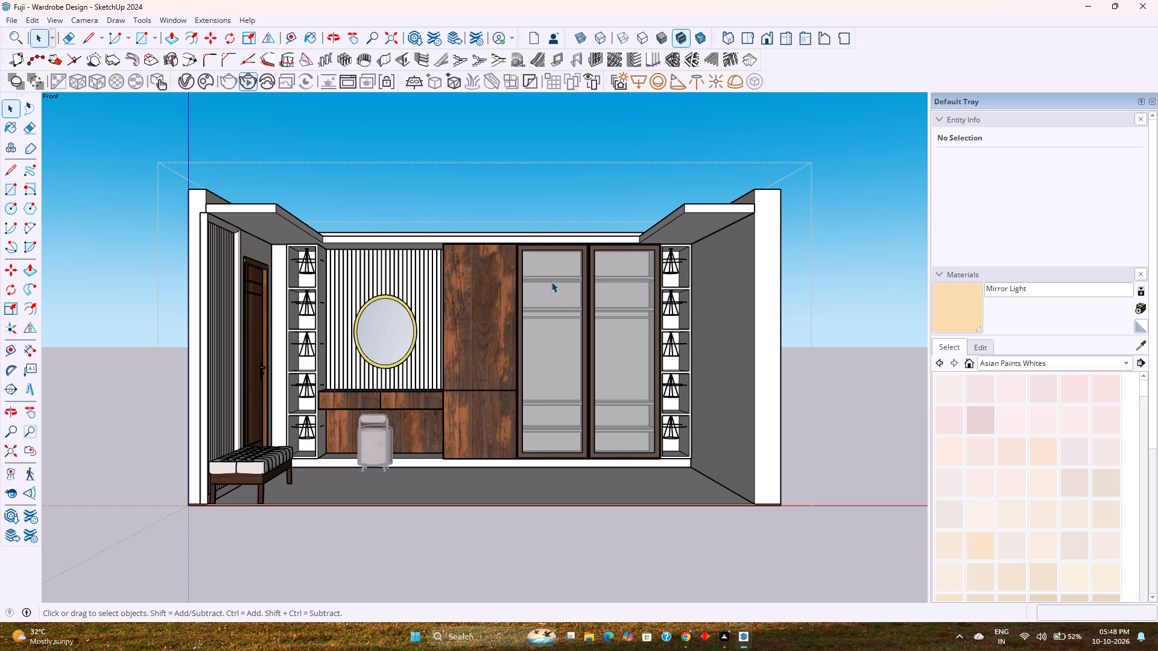
# Examine from below and above how the false ceiling border sits over the wardrobe, dresser and side shelves.
pyautogui.scroll(2, 561, 299)
pyautogui.moveTo(561, 306); pyautogui.dragTo(569, 218, button='middle')
pyautogui.scroll(1, 558, 226)
pyautogui.moveTo(558, 226); pyautogui.dragTo(554, 248, button='middle')
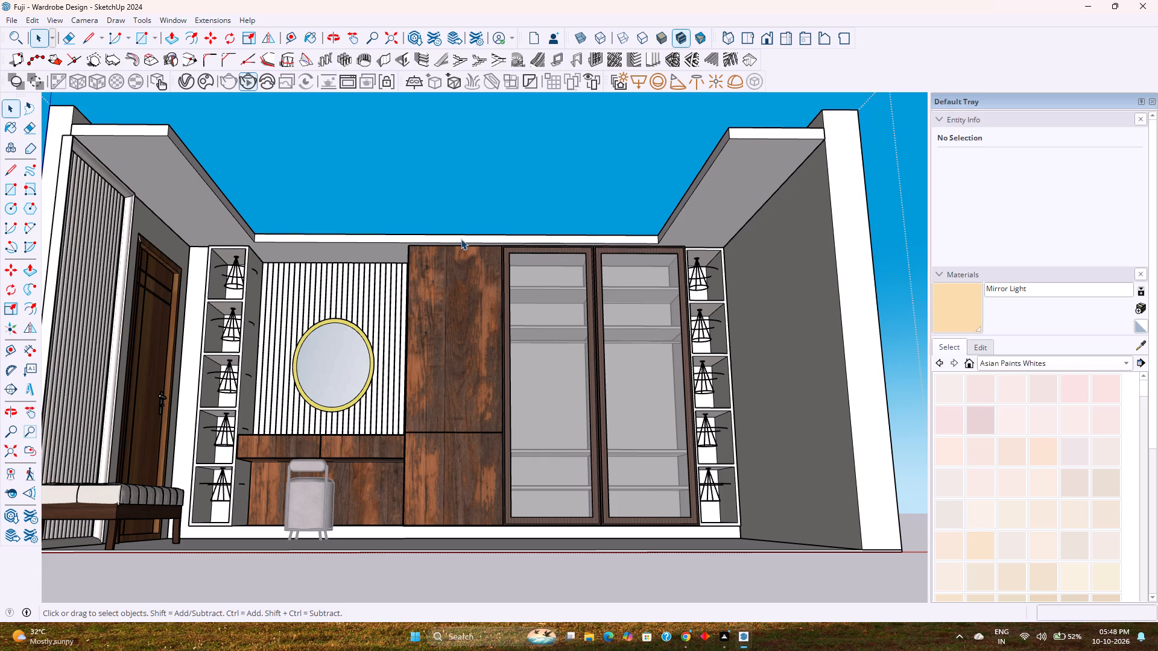
pyautogui.scroll(1, 463, 233)
pyautogui.moveTo(463, 233); pyautogui.dragTo(471, 222, button='middle')
pyautogui.scroll(3, 471, 222)
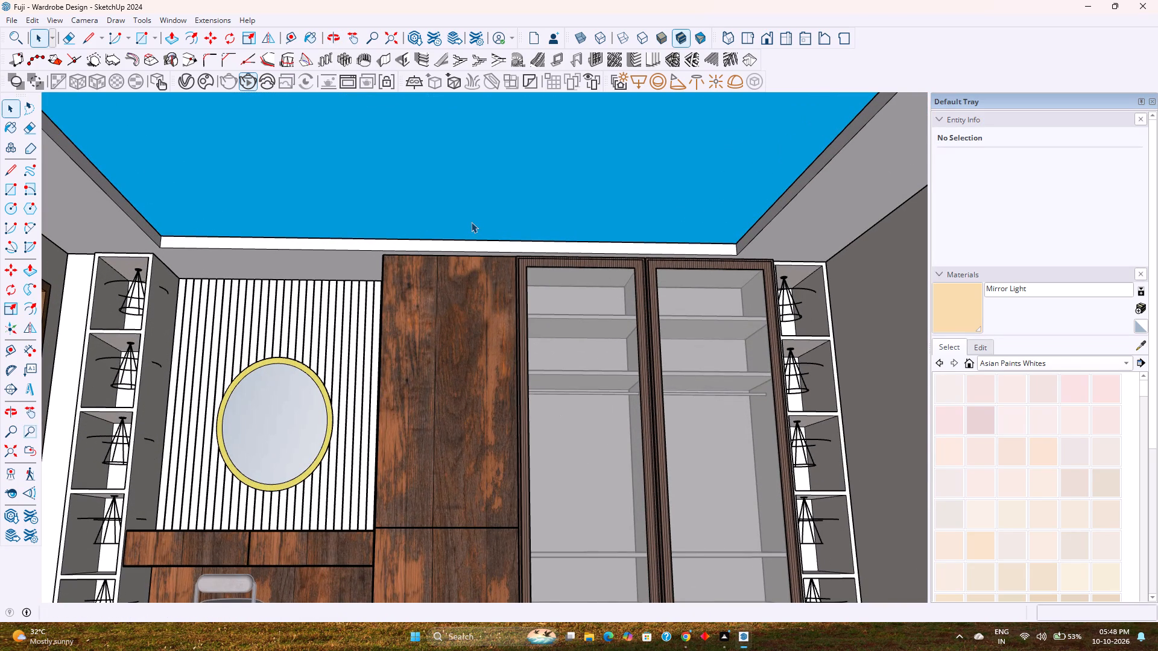
pyautogui.moveTo(397, 232); pyautogui.dragTo(421, 412, button='middle')
pyautogui.scroll(-5, 415, 324)
pyautogui.moveTo(409, 313); pyautogui.dragTo(413, 416, button='middle')
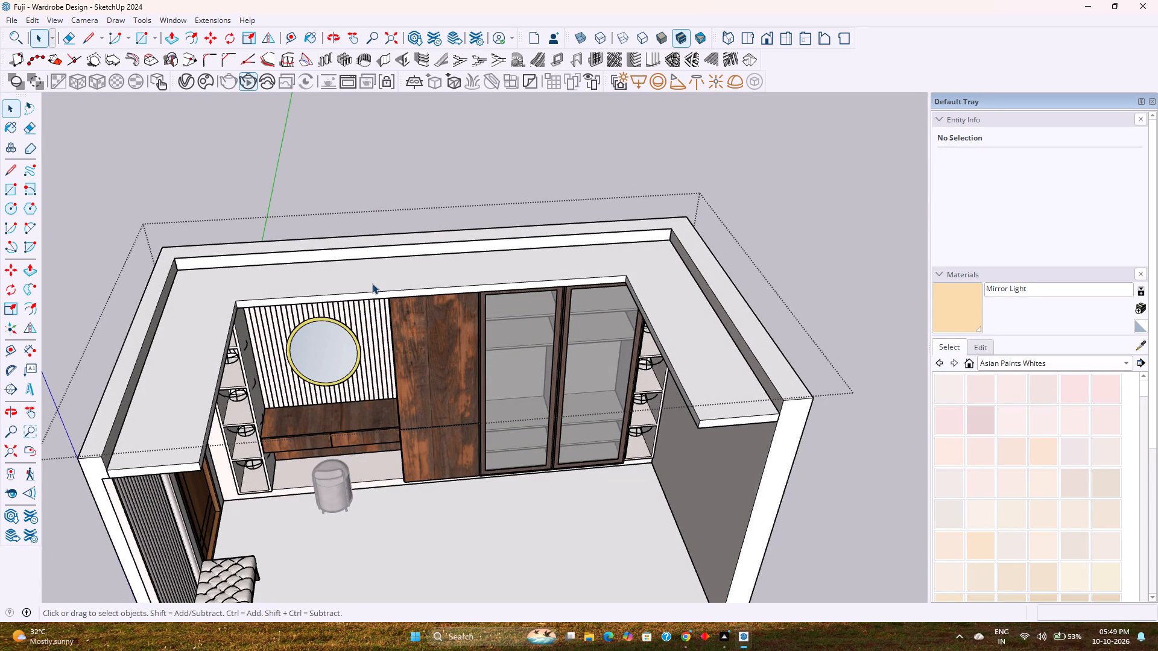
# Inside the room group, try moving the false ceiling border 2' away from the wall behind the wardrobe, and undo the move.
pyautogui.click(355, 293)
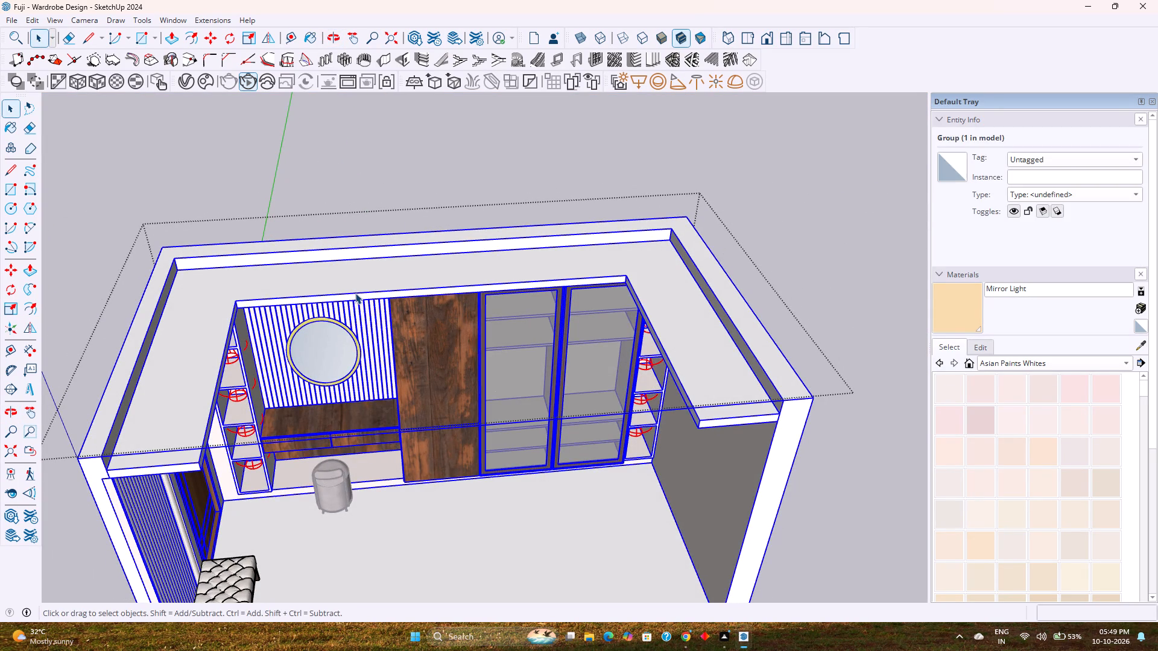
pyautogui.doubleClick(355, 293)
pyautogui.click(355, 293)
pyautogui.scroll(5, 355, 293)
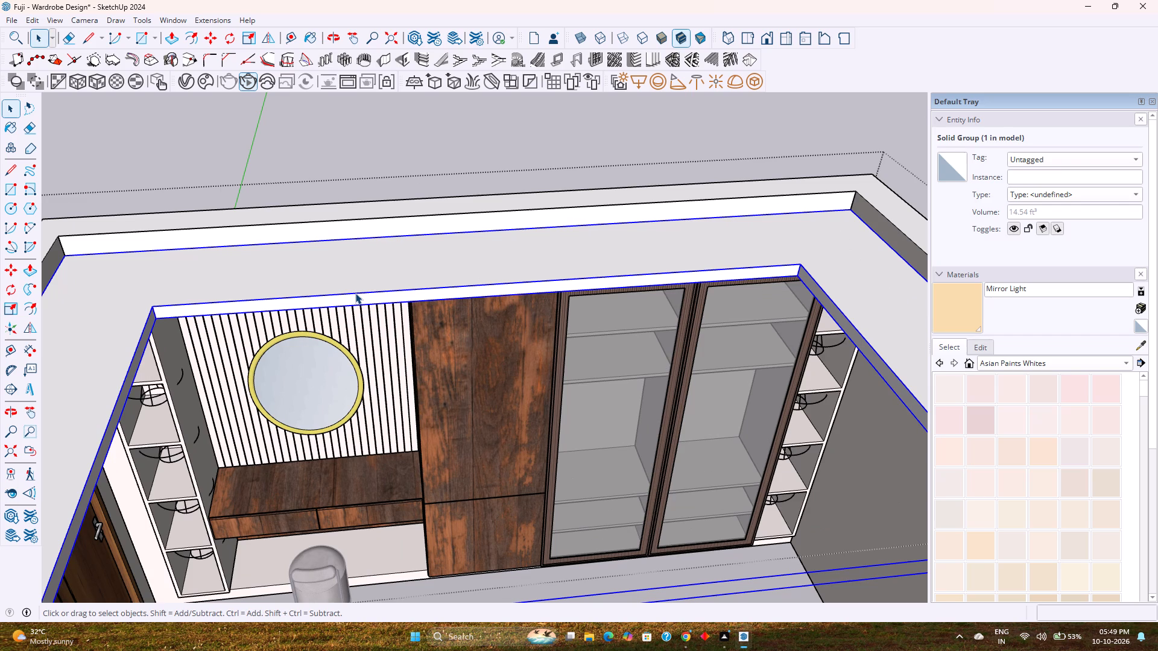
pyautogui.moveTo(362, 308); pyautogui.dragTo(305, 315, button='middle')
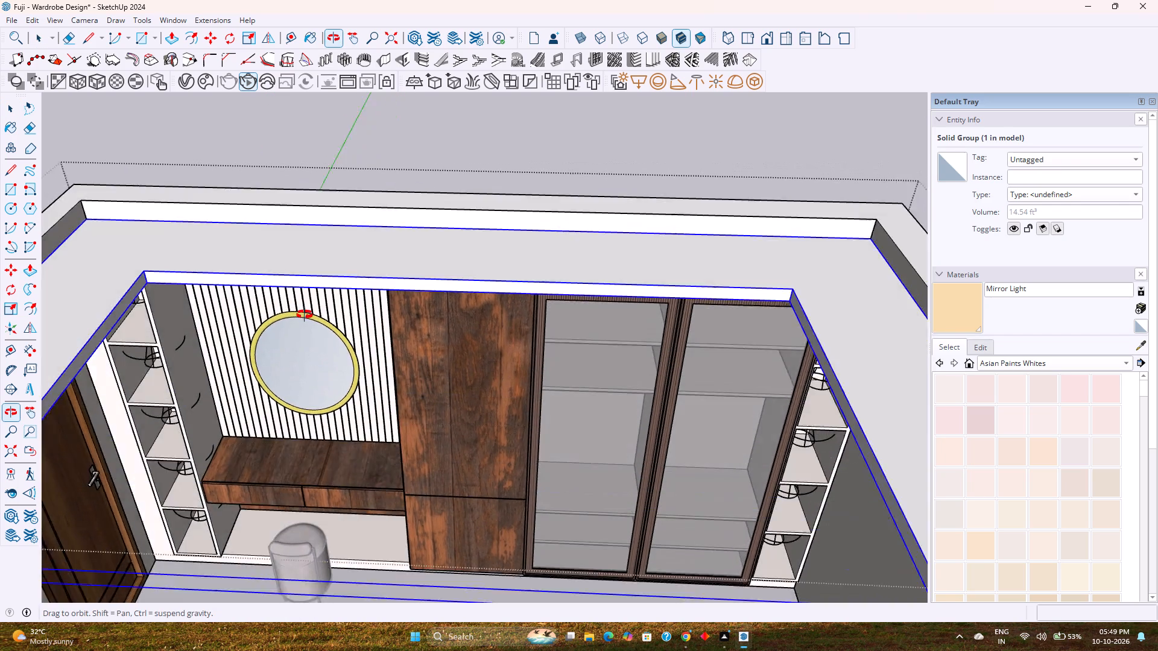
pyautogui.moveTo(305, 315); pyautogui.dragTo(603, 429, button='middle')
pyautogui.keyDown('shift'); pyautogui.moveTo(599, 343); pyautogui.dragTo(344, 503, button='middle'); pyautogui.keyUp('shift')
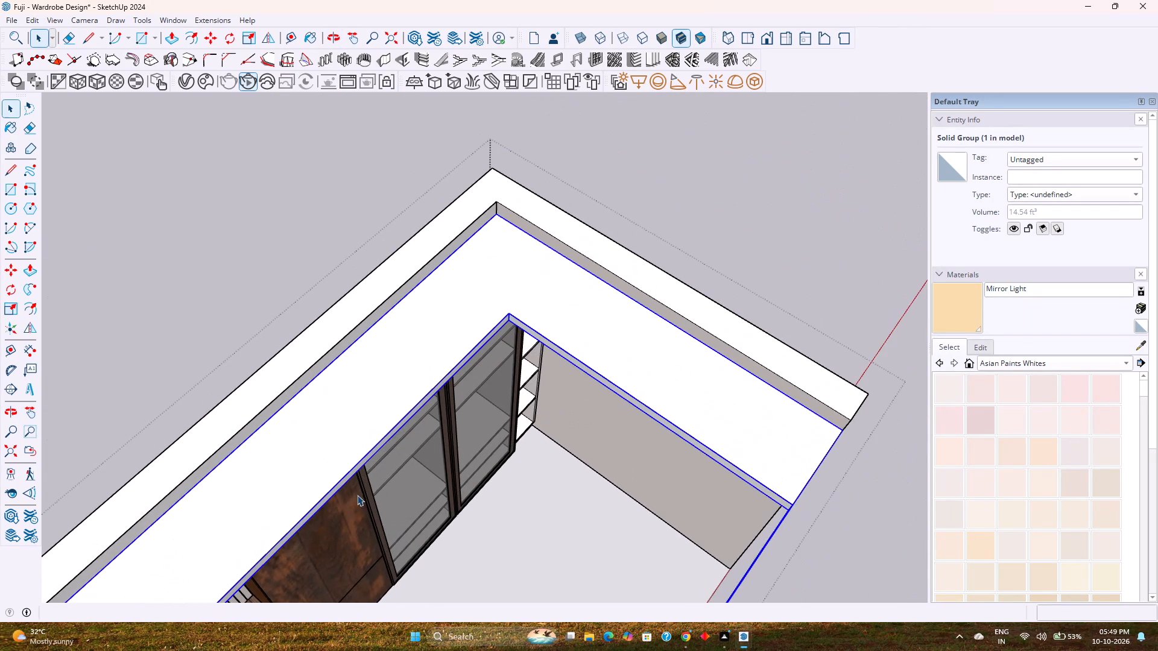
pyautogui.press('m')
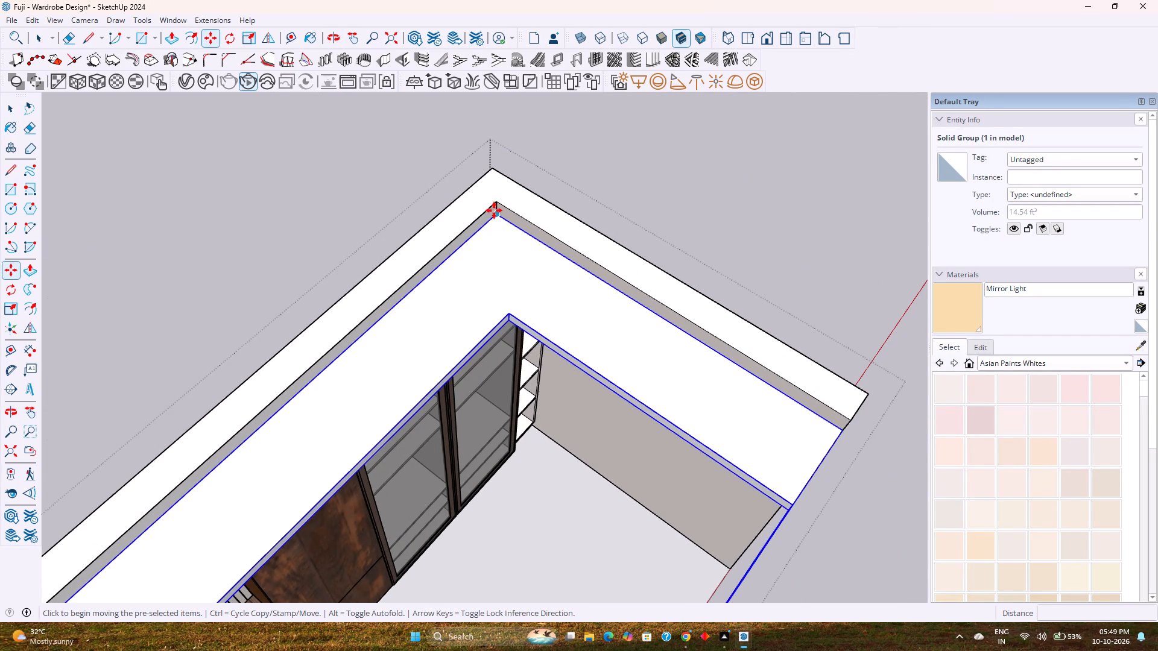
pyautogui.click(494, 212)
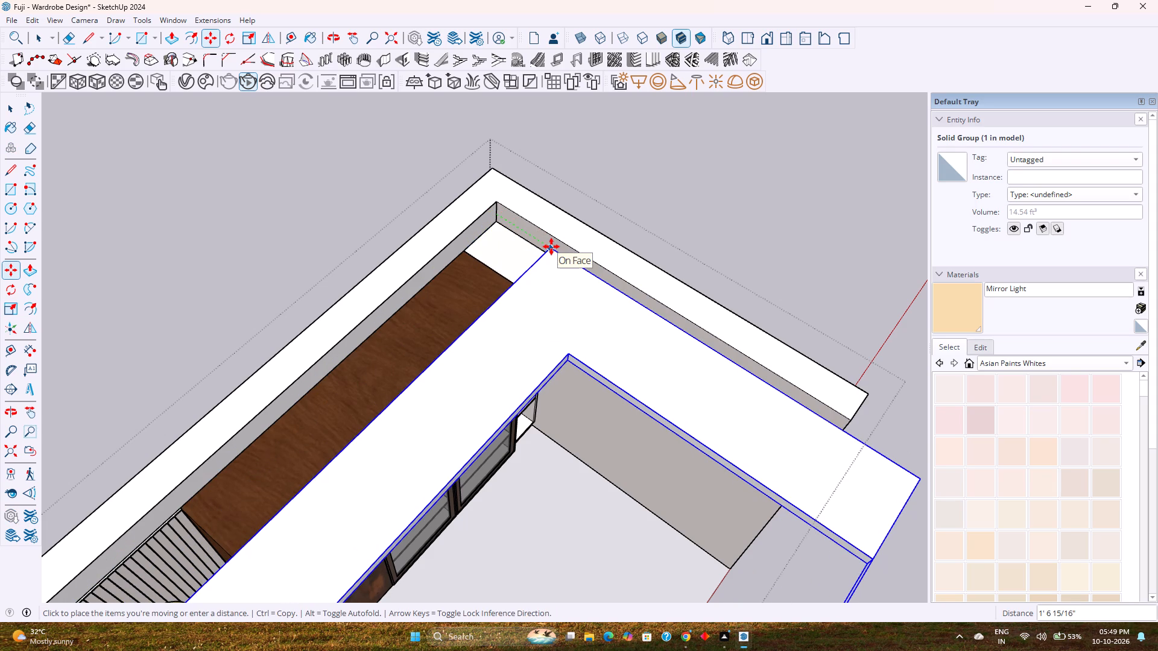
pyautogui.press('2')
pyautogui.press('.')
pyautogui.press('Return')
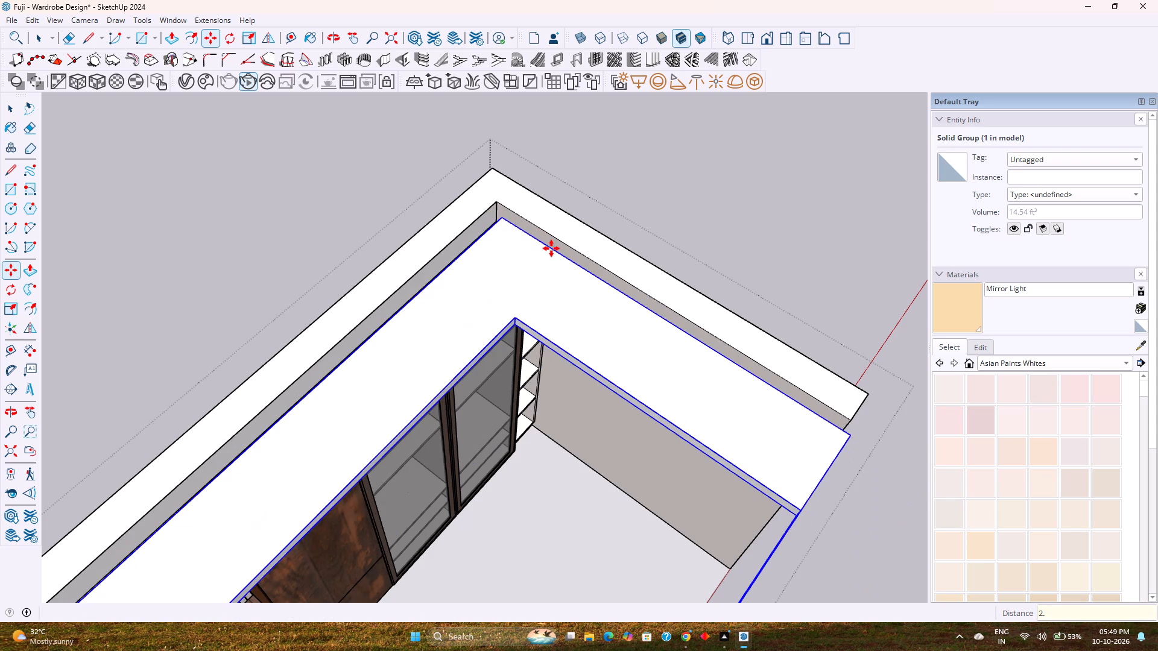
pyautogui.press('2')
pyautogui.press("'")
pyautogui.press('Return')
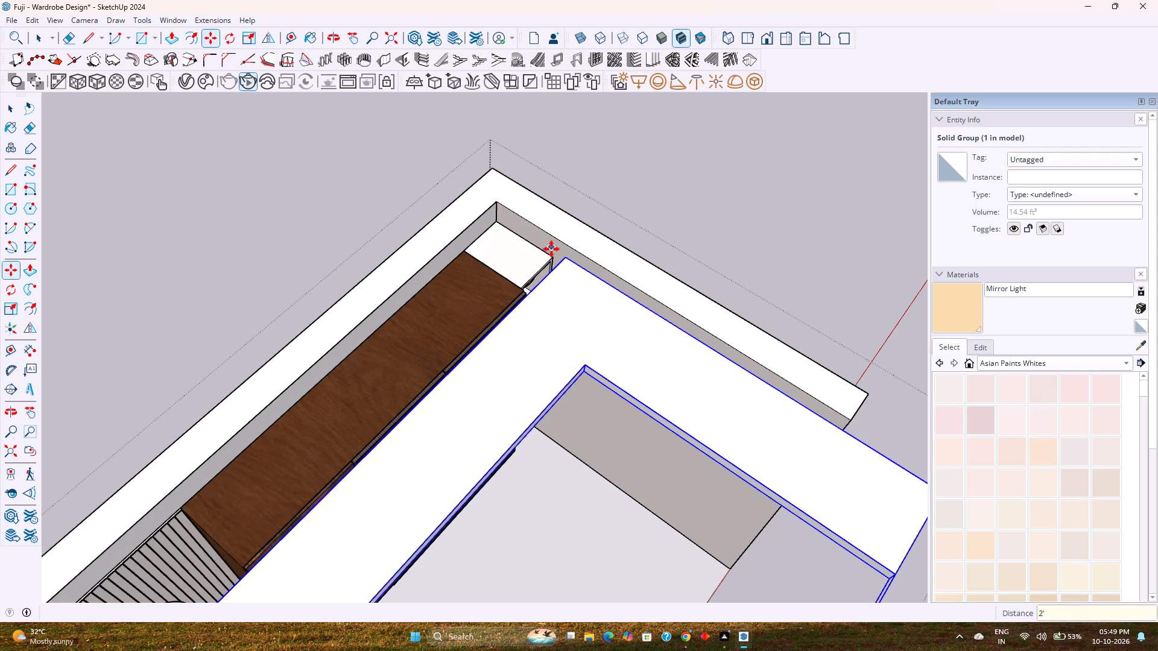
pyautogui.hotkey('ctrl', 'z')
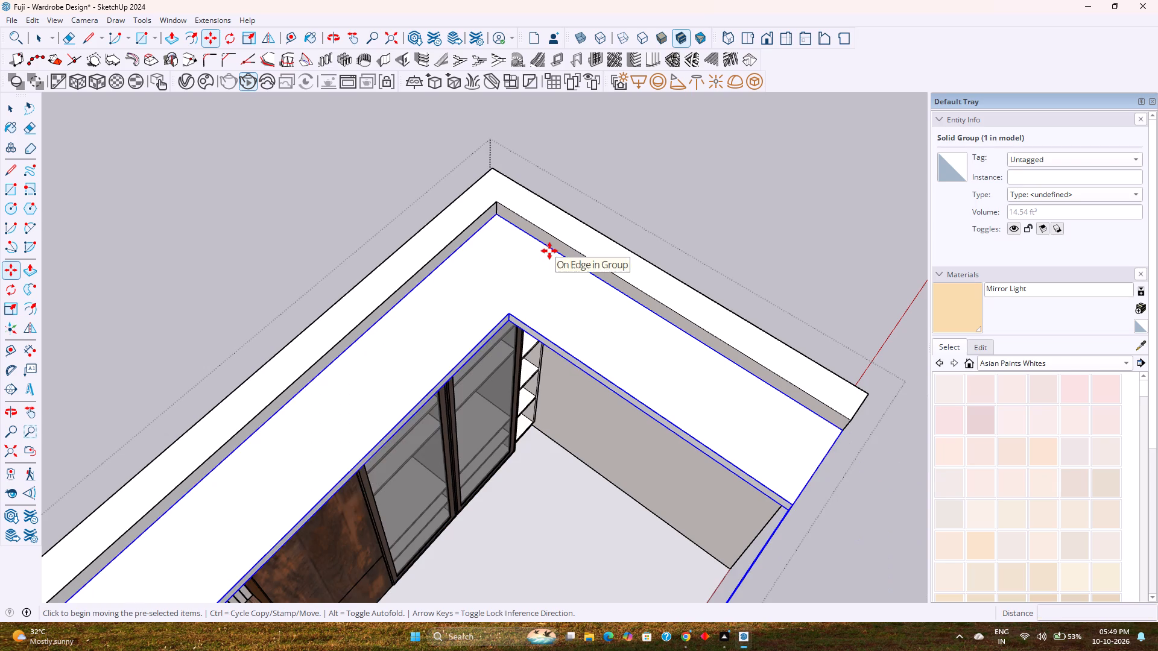
# Move the false ceiling border 1'8" away from the wall behind the wardrobe, towards the room's open side.
pyautogui.click(498, 215)
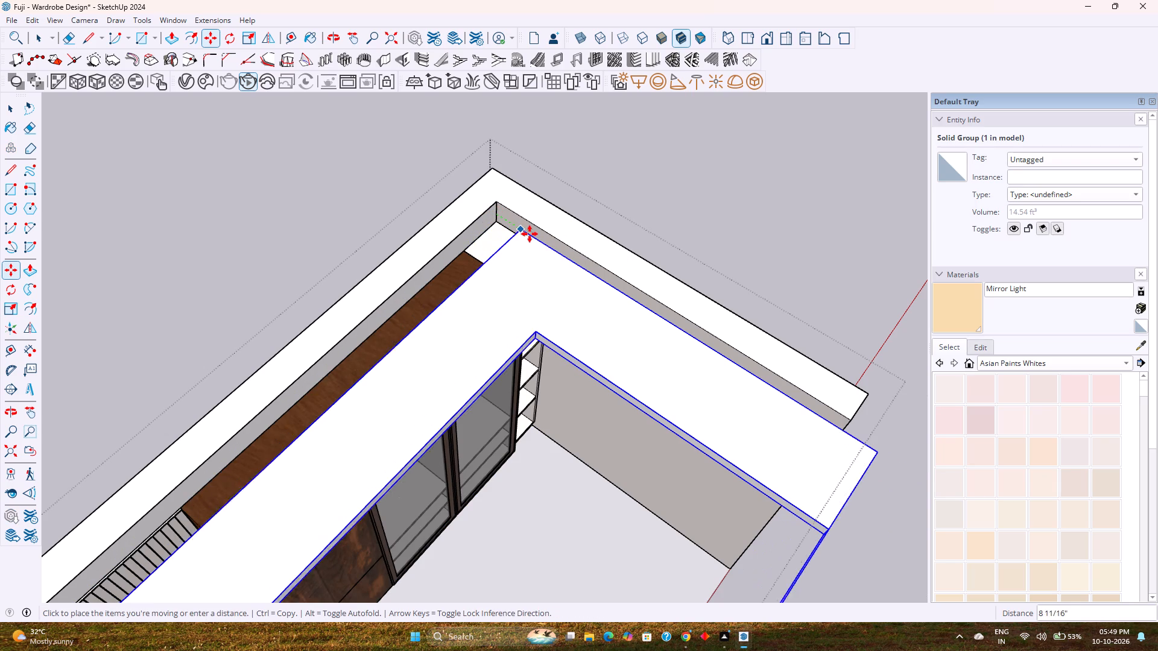
pyautogui.write("1'")
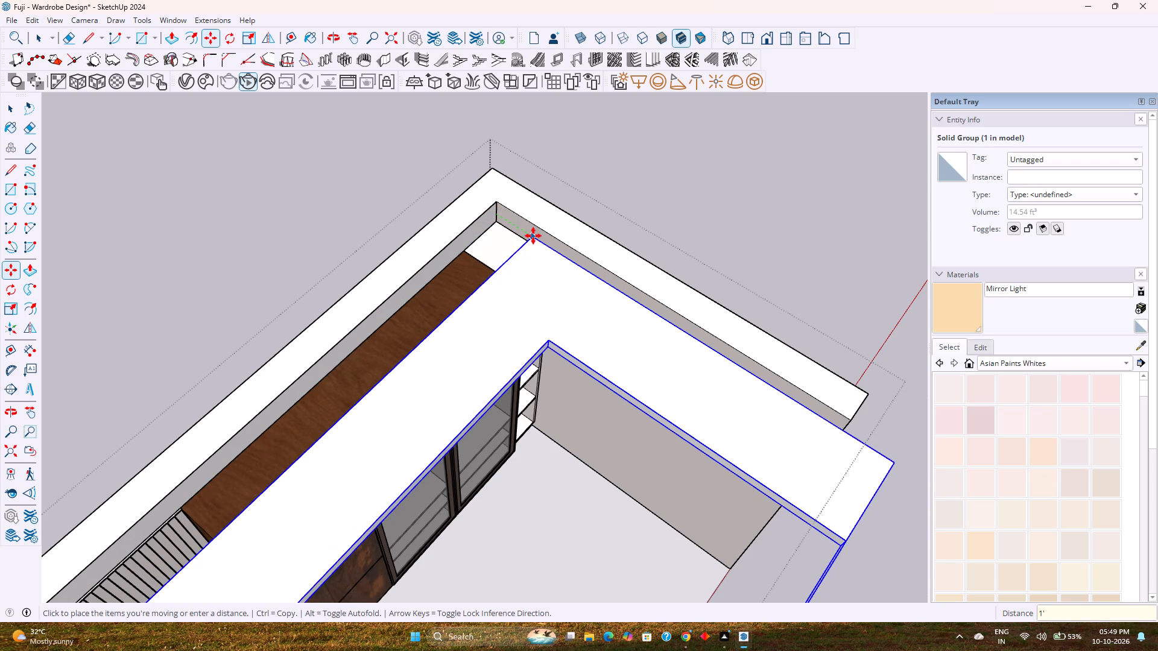
pyautogui.press('8')
pyautogui.press('Return')
pyautogui.press('space')
# Examine the moved false ceiling border against the back wall, the wardrobe fronts and the room's open side.
pyautogui.moveTo(485, 328); pyautogui.dragTo(515, 286, button='middle')
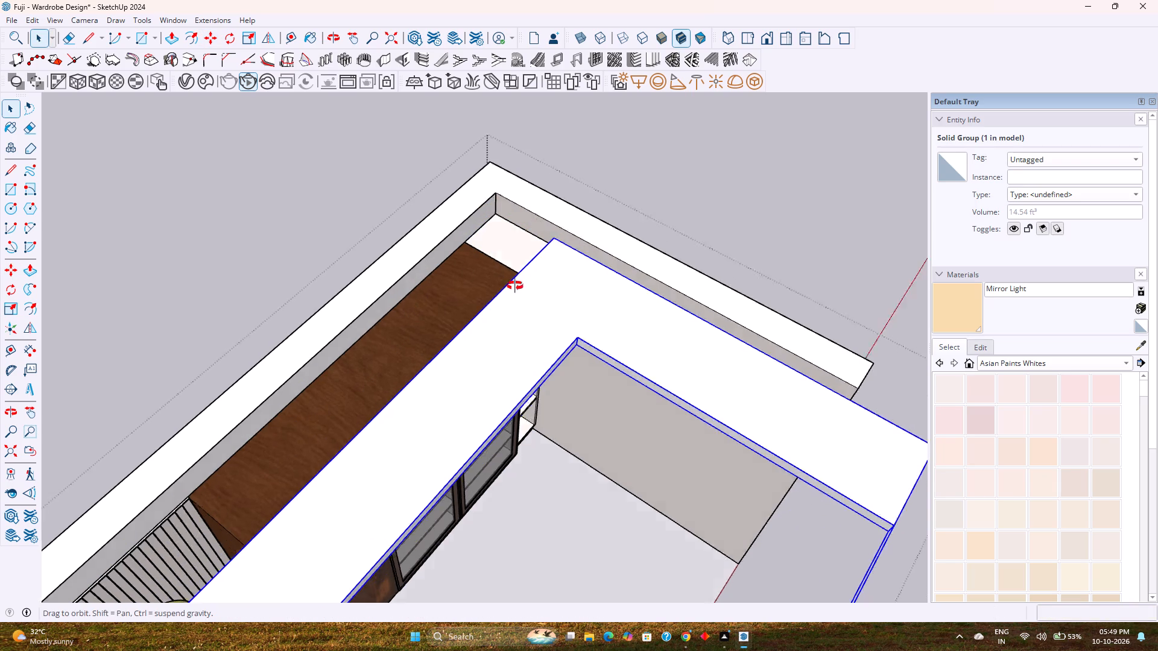
pyautogui.moveTo(515, 286); pyautogui.dragTo(707, 173, button='middle')
pyautogui.moveTo(574, 385); pyautogui.dragTo(590, 365, button='middle')
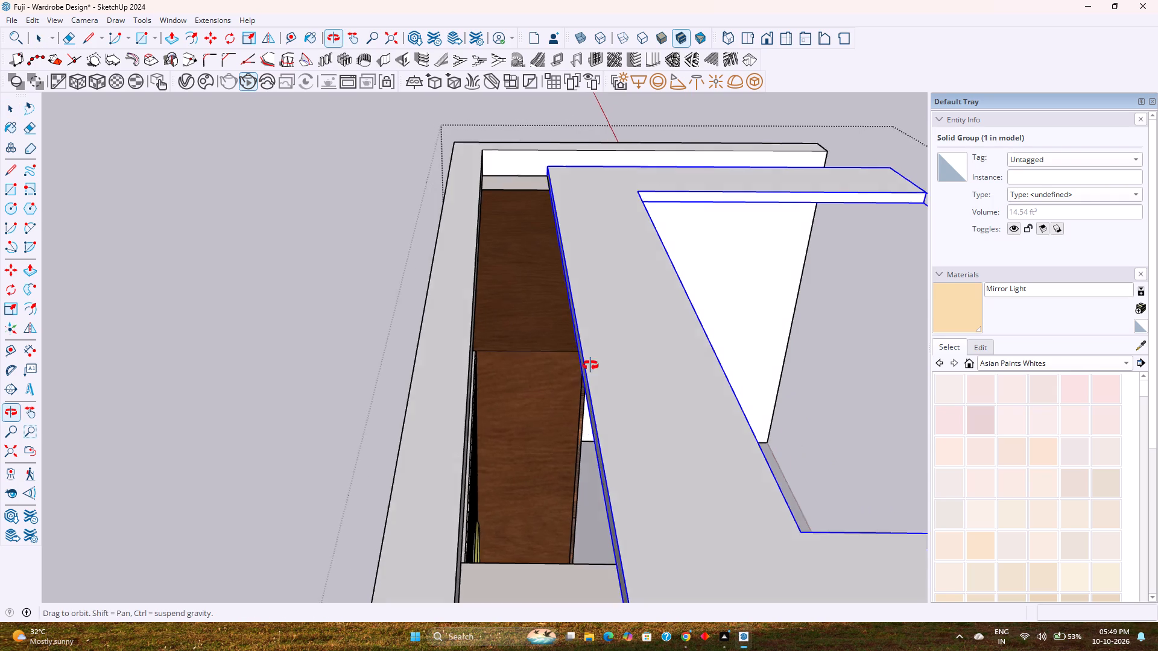
pyautogui.moveTo(590, 365); pyautogui.dragTo(604, 328, button='middle')
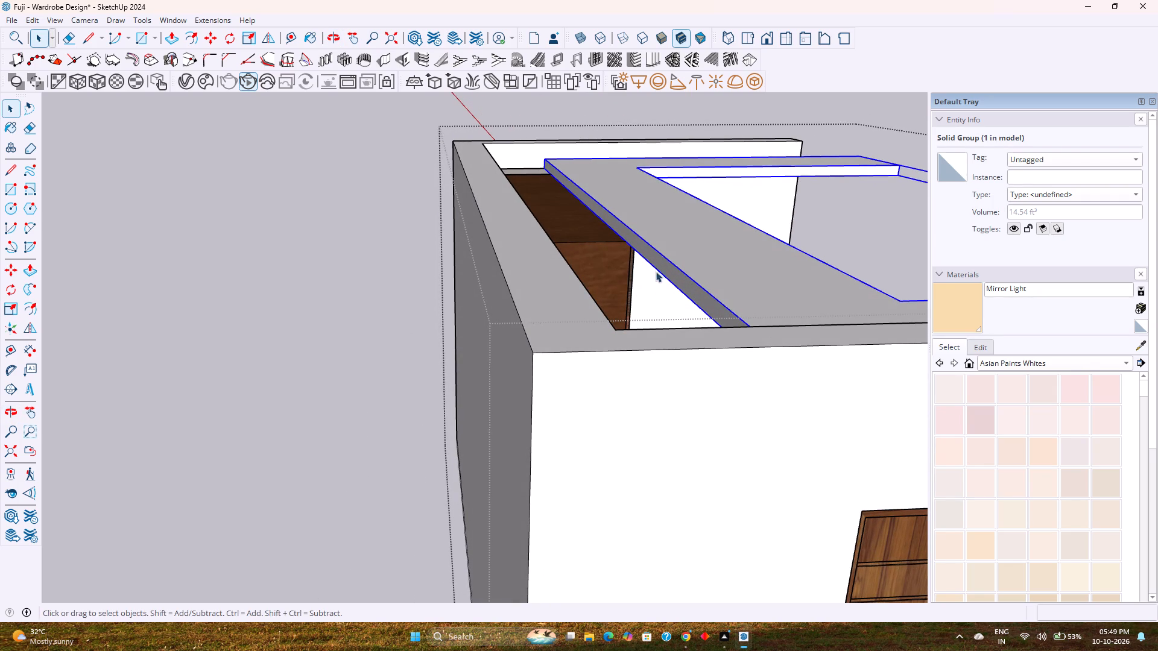
pyautogui.moveTo(699, 274); pyautogui.dragTo(394, 259, button='middle')
pyautogui.scroll(-3, 403, 263)
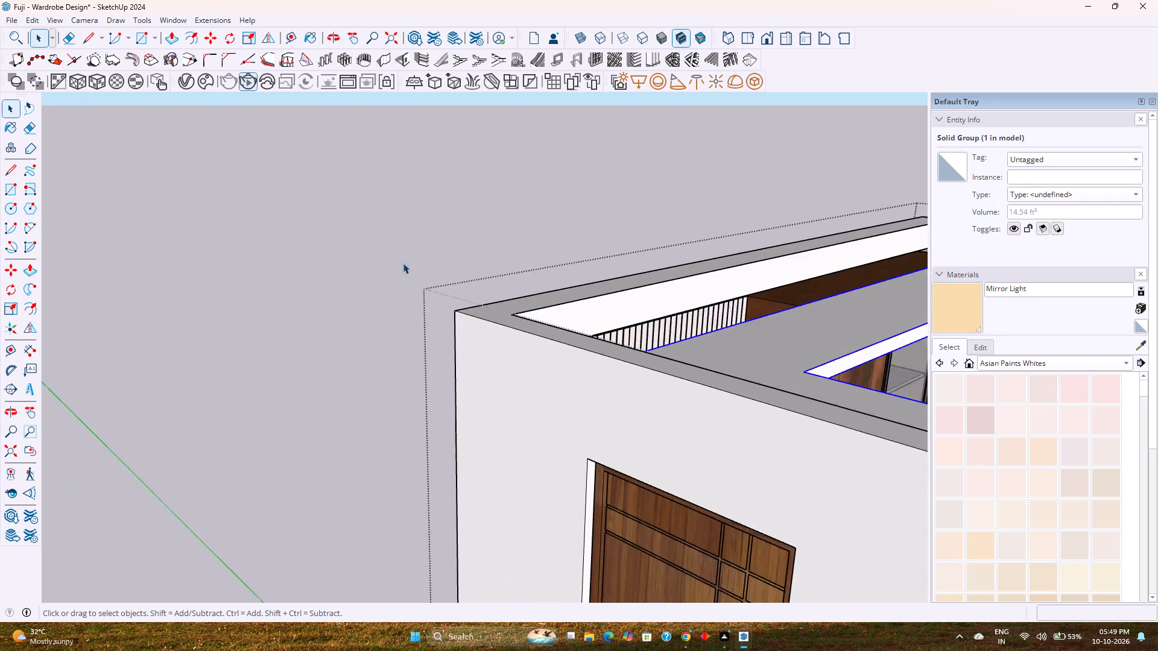
pyautogui.scroll(-11, 403, 263)
pyautogui.moveTo(633, 362); pyautogui.dragTo(399, 213, button='middle')
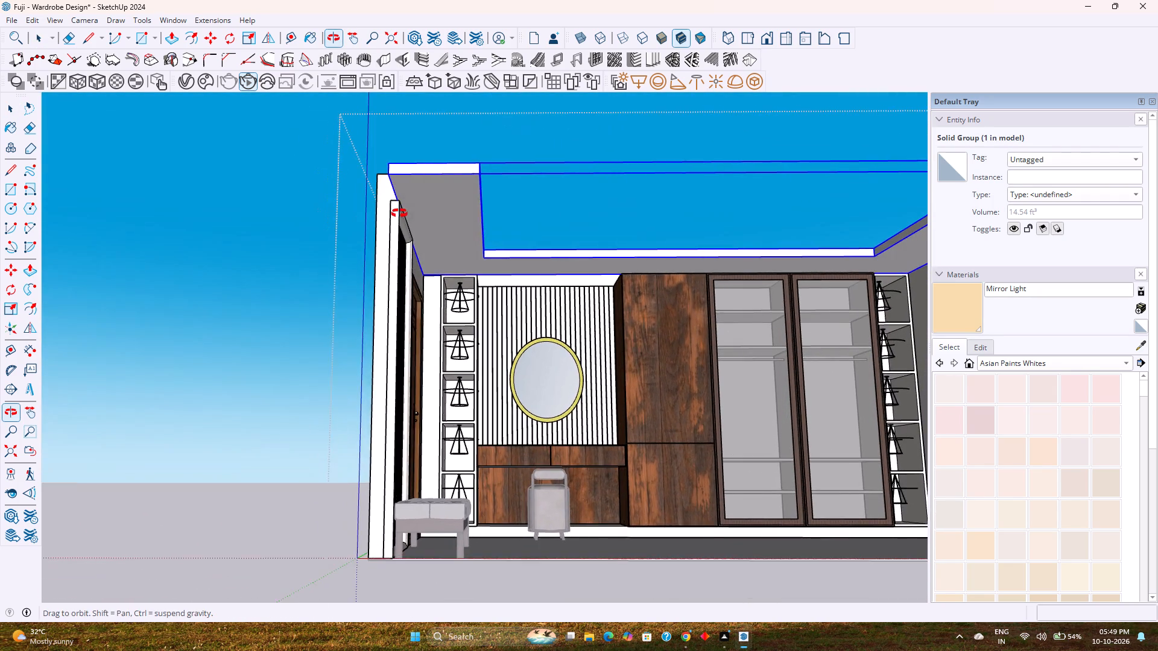
pyautogui.moveTo(399, 213); pyautogui.dragTo(268, 204, button='middle')
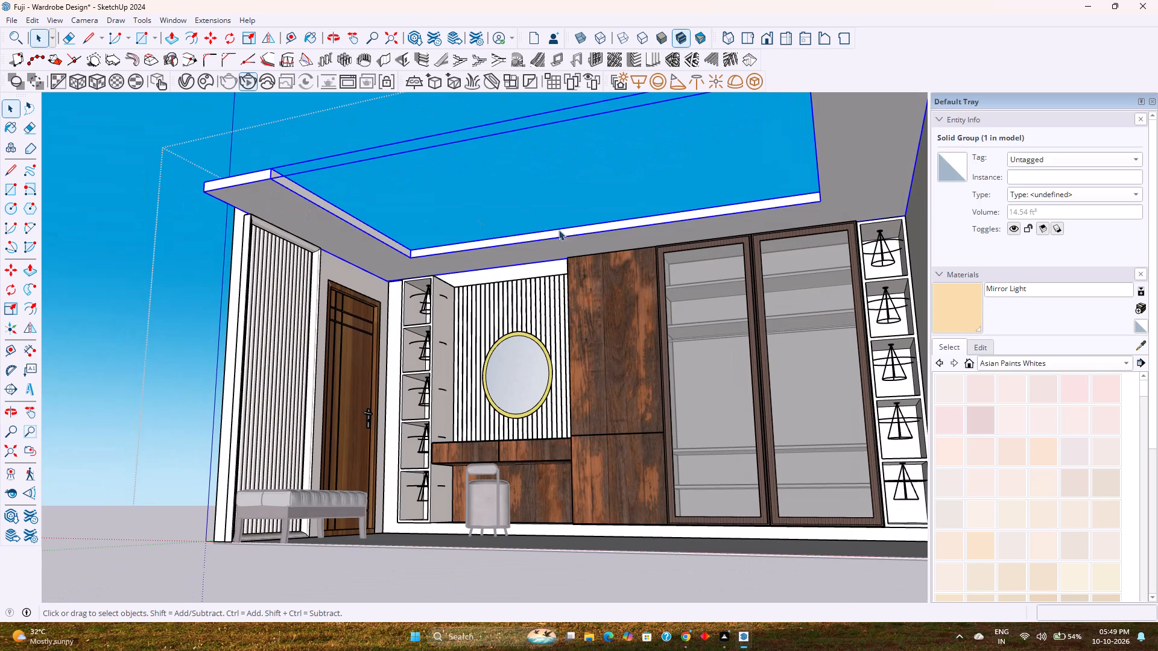
pyautogui.scroll(2, 527, 259)
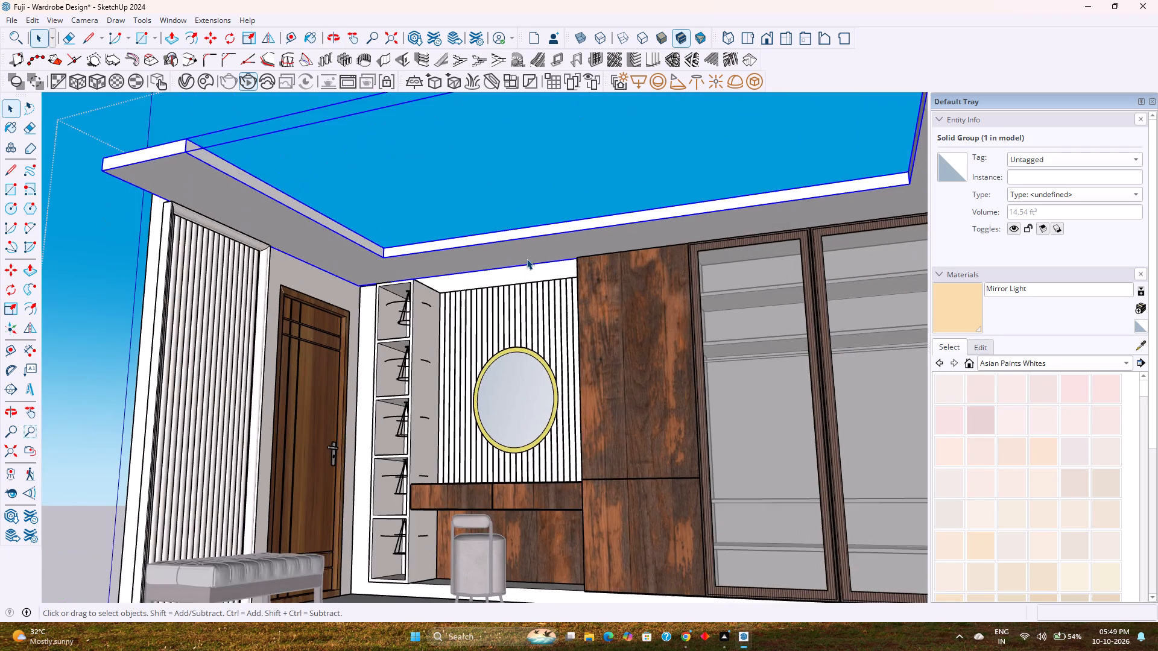
# Inside the ceiling border group, copy the rear face's 3" door-side end edge along the red axis to the dresser–wardrobe junction, about 6'4 15/16" away.
pyautogui.moveTo(527, 259); pyautogui.dragTo(1004, 483, button='middle')
pyautogui.moveTo(476, 311); pyautogui.dragTo(860, 361, button='middle')
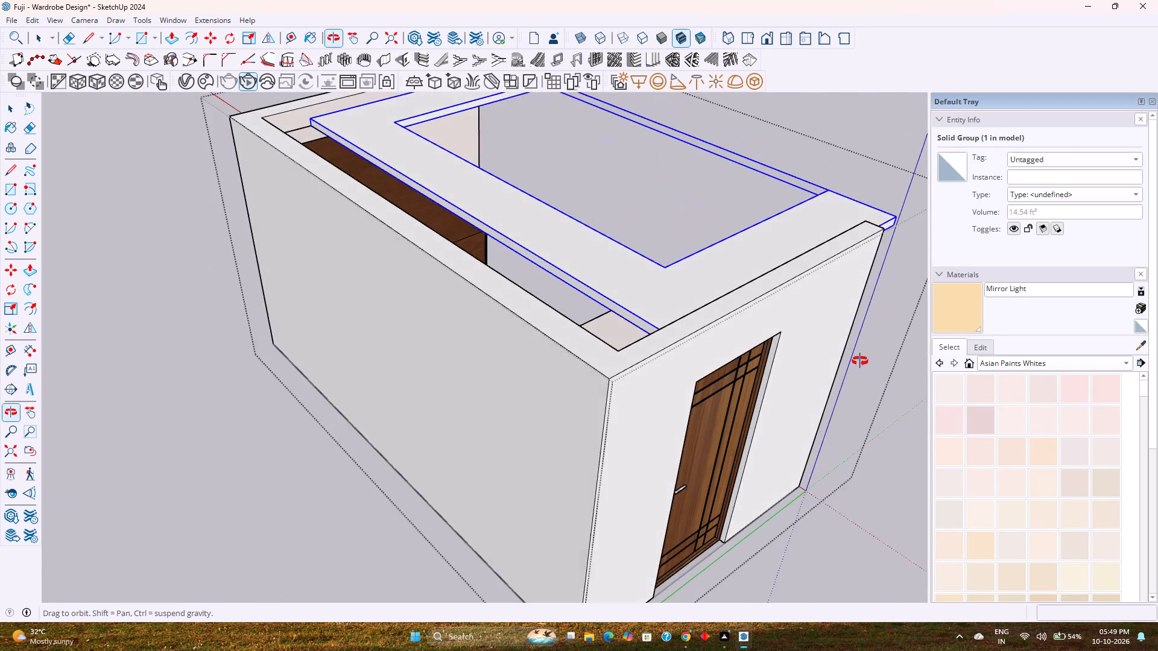
pyautogui.moveTo(860, 361); pyautogui.dragTo(853, 353, button='middle')
pyautogui.scroll(4, 597, 275)
pyautogui.doubleClick(583, 295)
pyautogui.scroll(6, 583, 296)
pyautogui.moveTo(592, 318); pyautogui.dragTo(682, 348, button='middle')
pyautogui.keyDown('shift'); pyautogui.moveTo(701, 331); pyautogui.dragTo(356, 297, button='middle'); pyautogui.keyUp('shift')
pyautogui.scroll(-1, 352, 294)
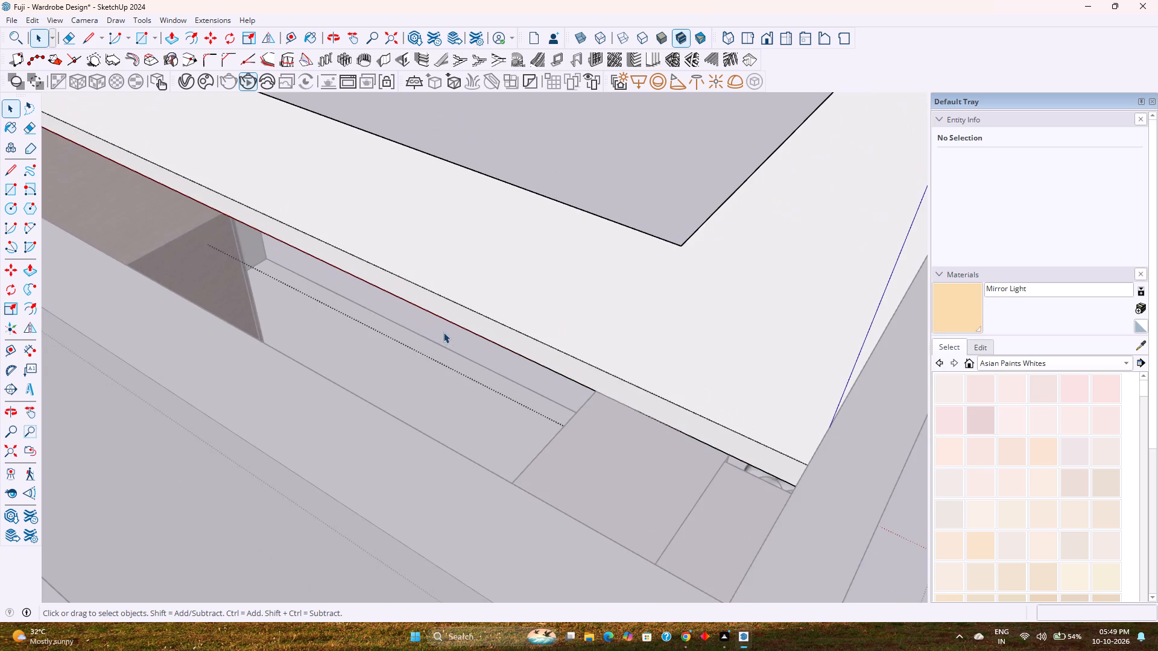
pyautogui.keyDown('shift'); pyautogui.moveTo(531, 359); pyautogui.dragTo(460, 314, button='middle'); pyautogui.keyUp('shift')
pyautogui.moveTo(475, 331); pyautogui.dragTo(682, 359, button='middle')
pyautogui.keyDown('shift'); pyautogui.moveTo(687, 344); pyautogui.dragTo(363, 317, button='middle'); pyautogui.keyUp('shift')
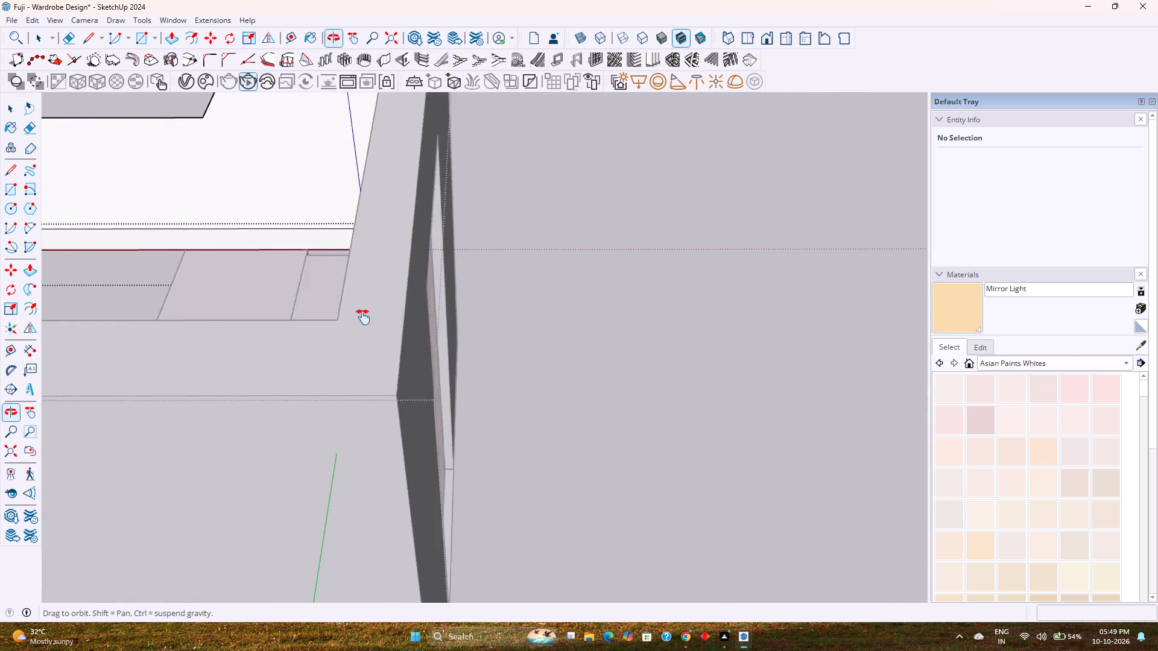
pyautogui.keyDown('shift'); pyautogui.moveTo(363, 317); pyautogui.dragTo(534, 333, button='middle'); pyautogui.keyUp('shift')
pyautogui.scroll(3, 773, 285)
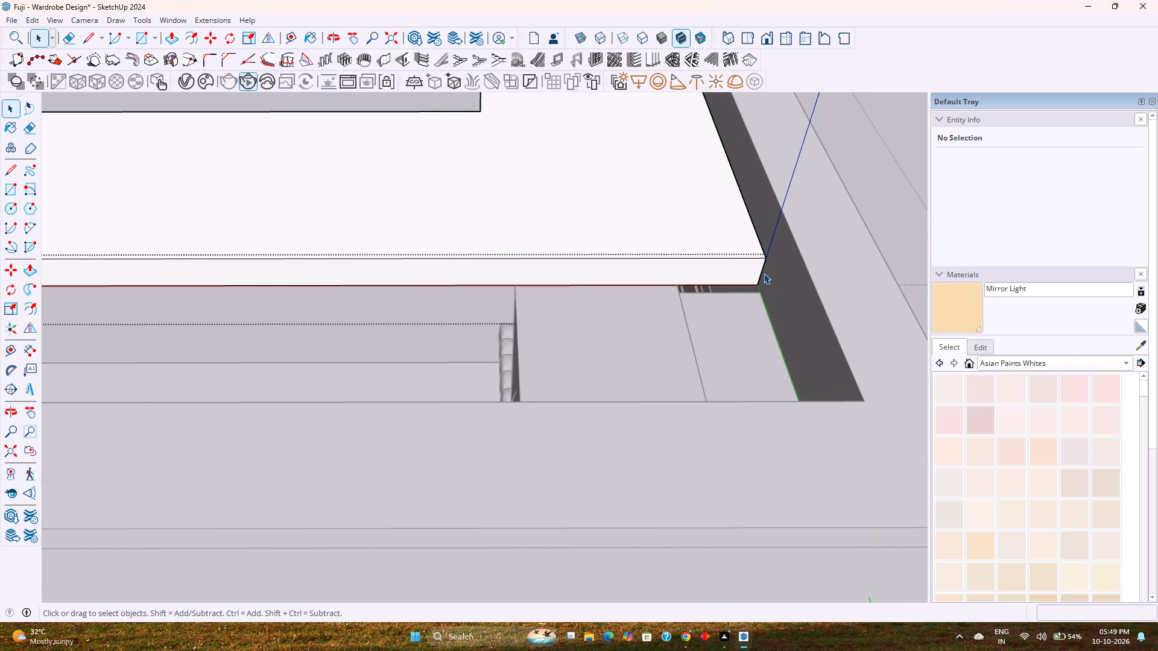
pyautogui.click(761, 269)
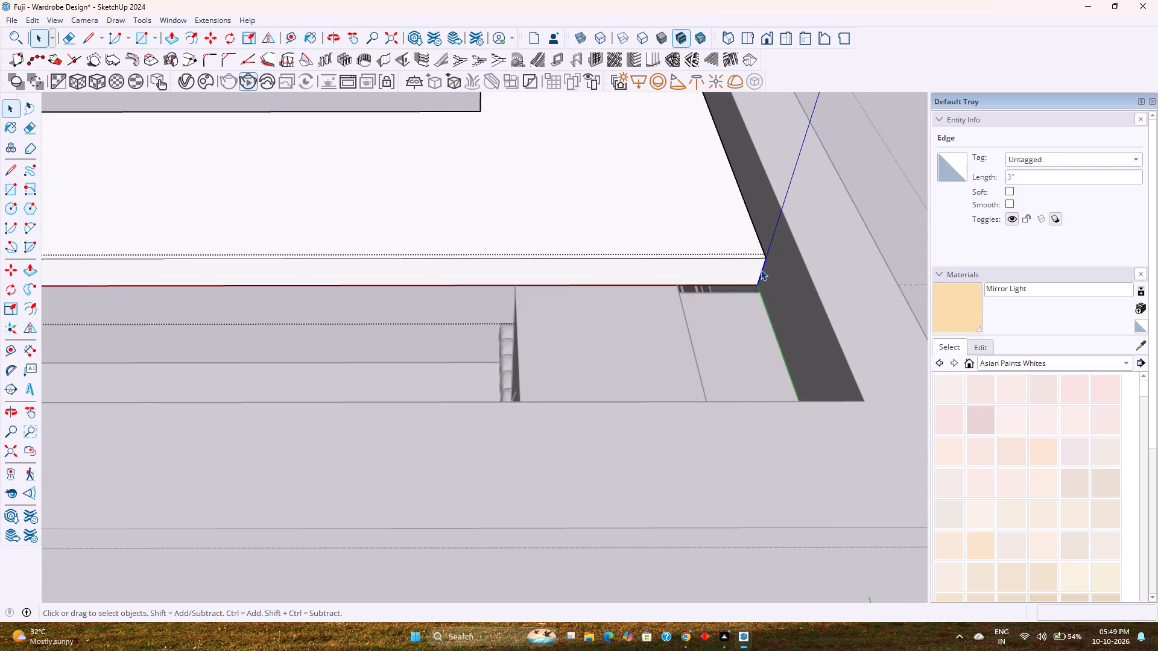
pyautogui.press('Left')
pyautogui.press('m')
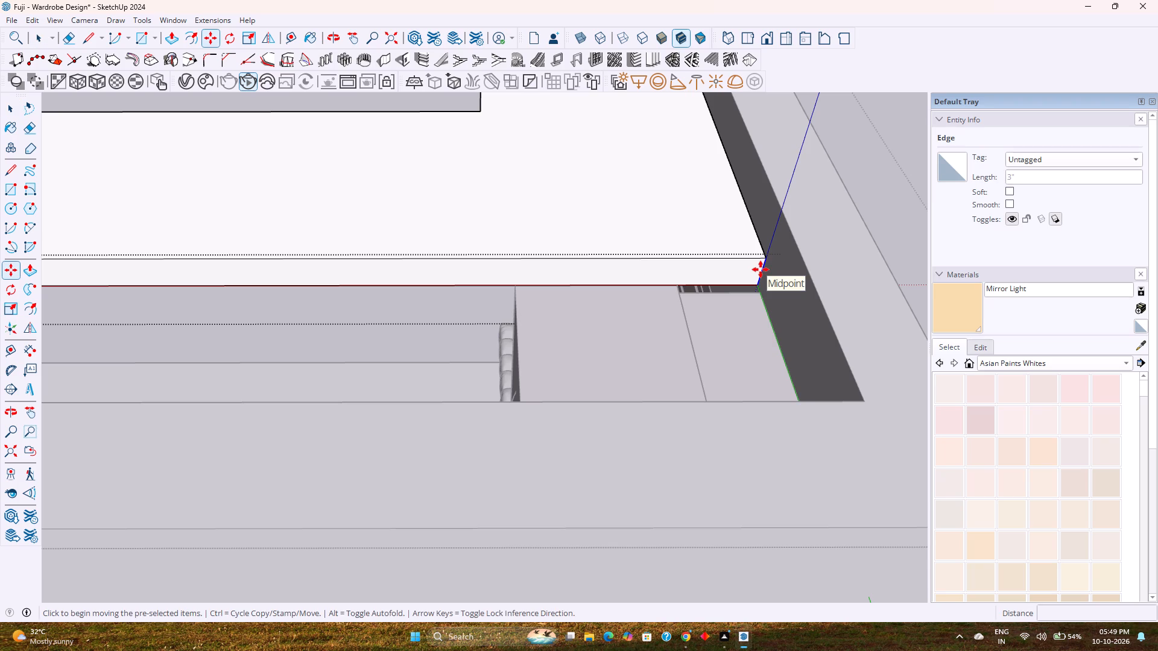
pyautogui.click(761, 269)
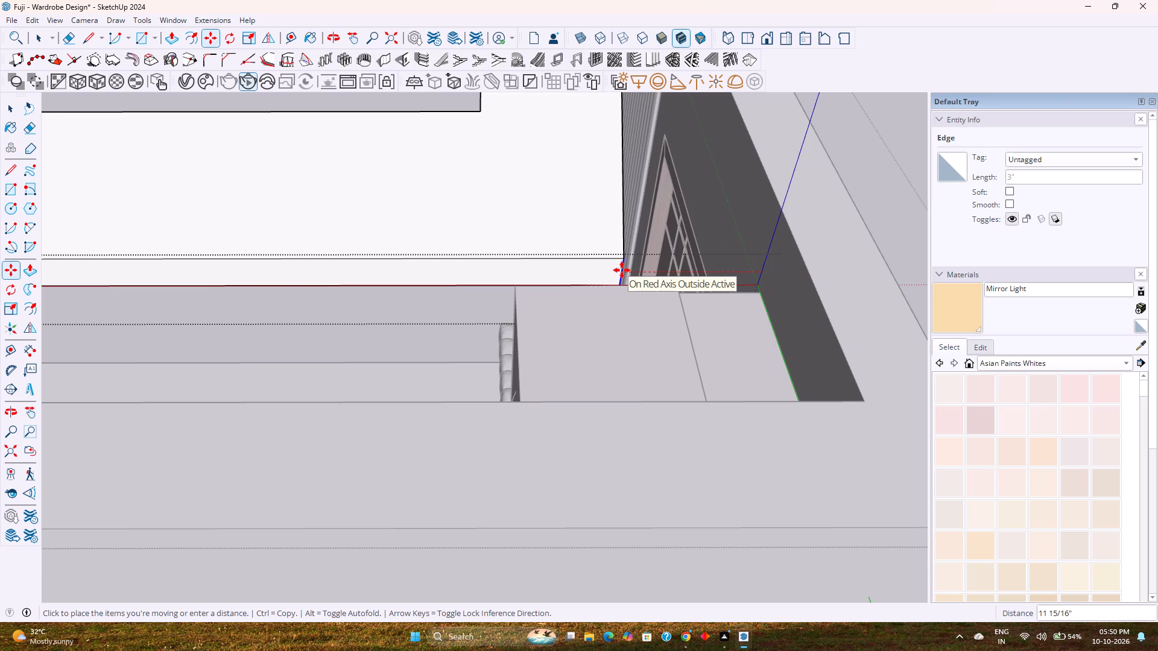
pyautogui.scroll(-6, 622, 270)
pyautogui.keyDown('shift'); pyautogui.moveTo(622, 270); pyautogui.dragTo(837, 284, button='middle'); pyautogui.keyUp('shift')
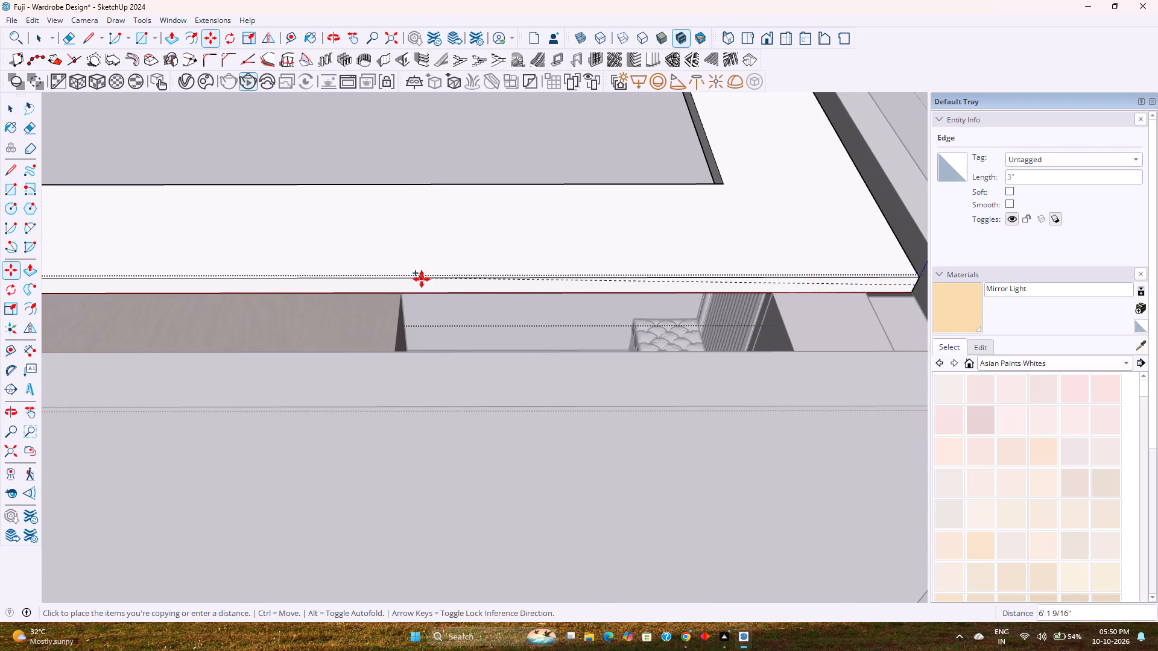
pyautogui.press('Right')
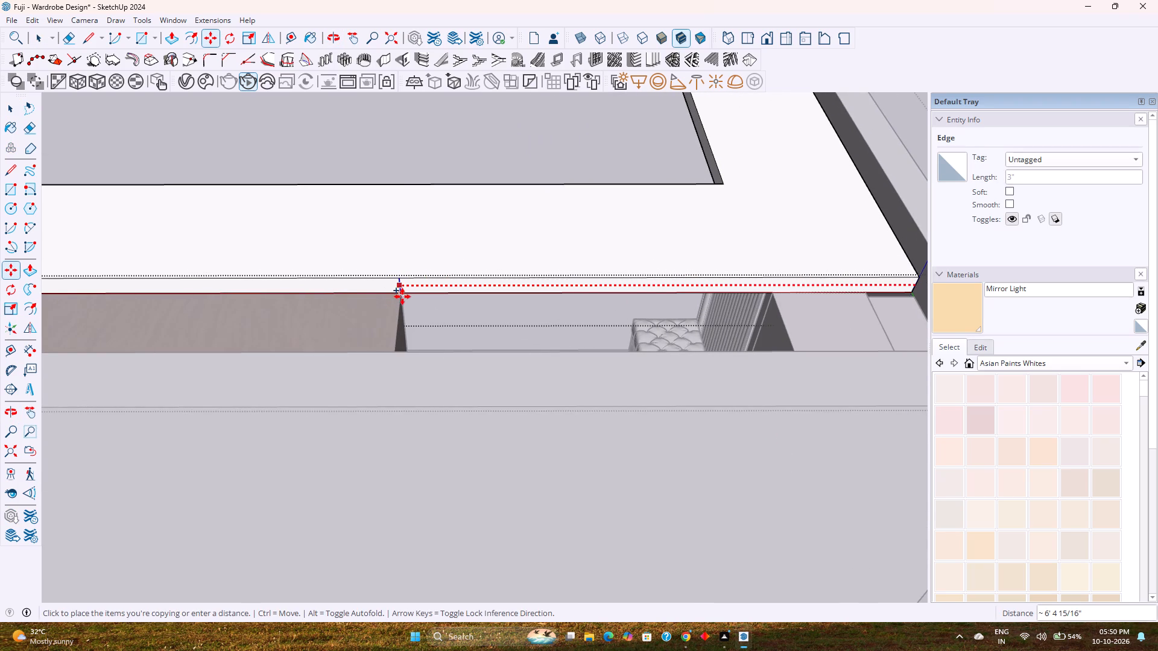
pyautogui.scroll(11, 402, 296)
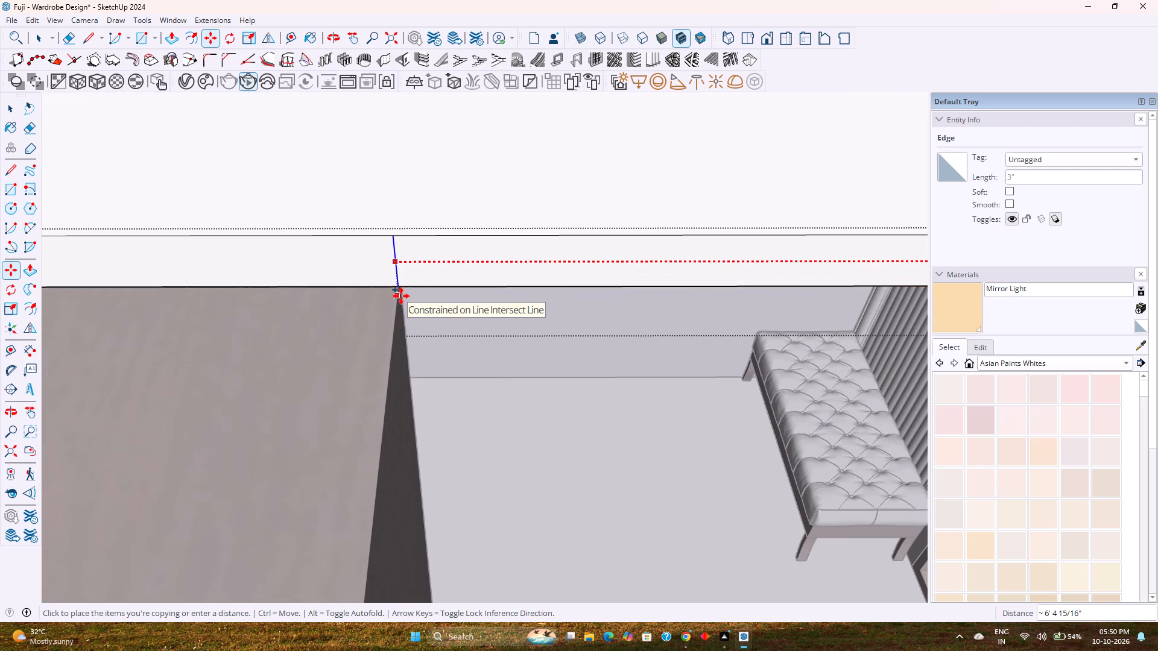
pyautogui.click(399, 287)
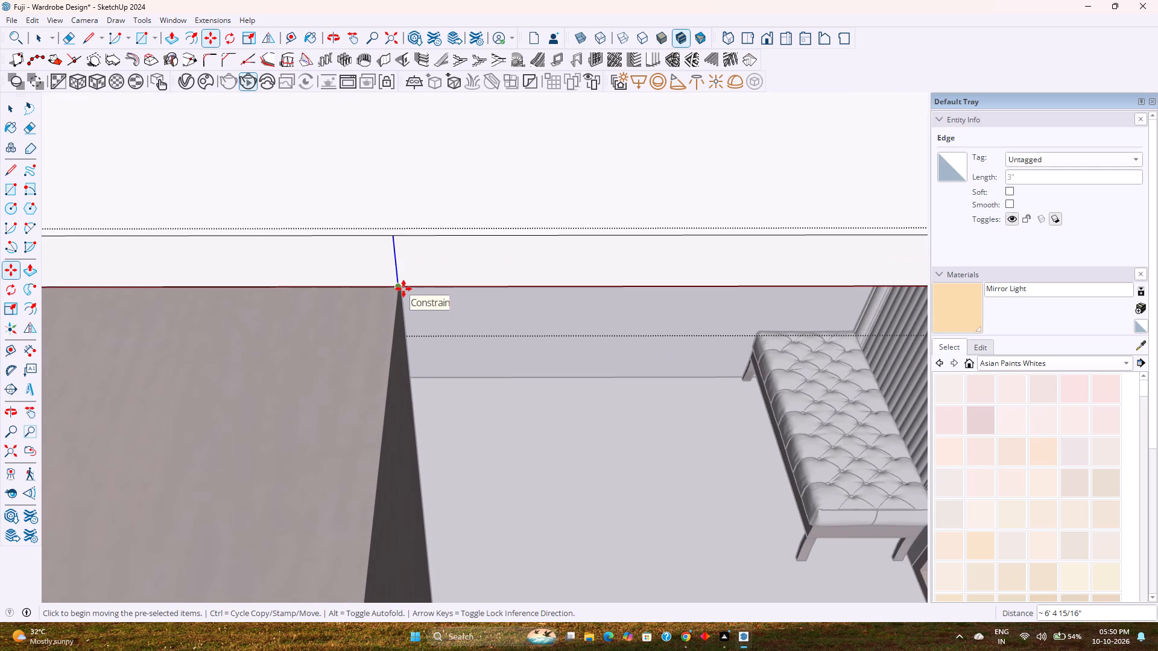
pyautogui.press('space')
# Copy the bottom edge of the rear face's dresser-side section straight up by 1.5".
pyautogui.click(434, 284)
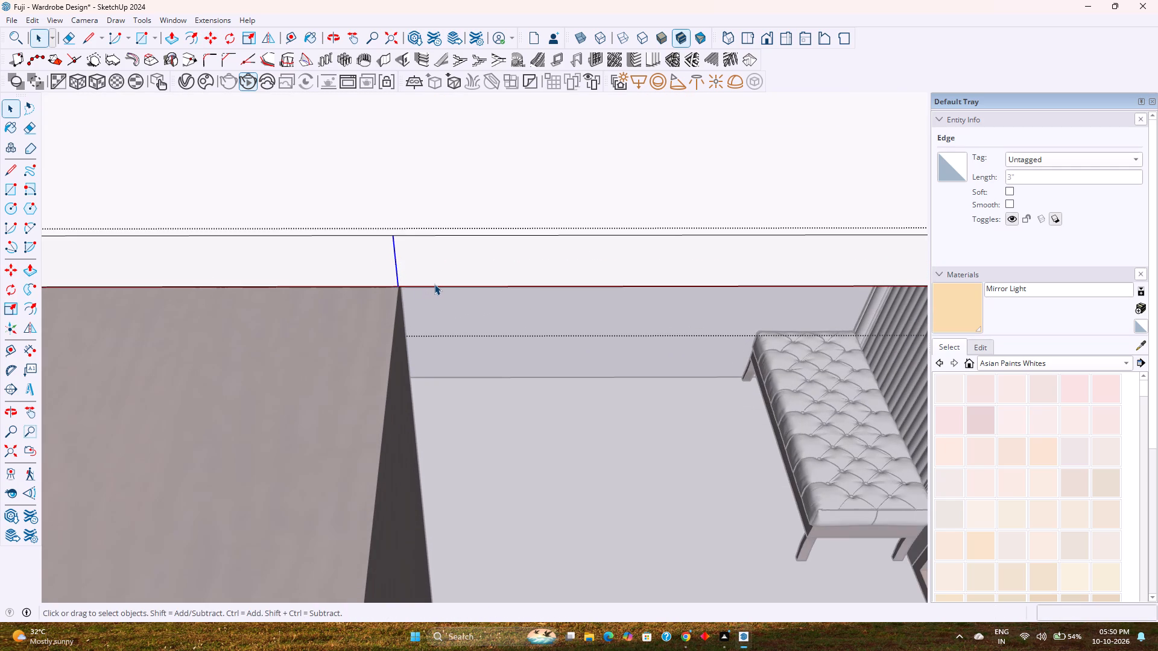
pyautogui.click(438, 287)
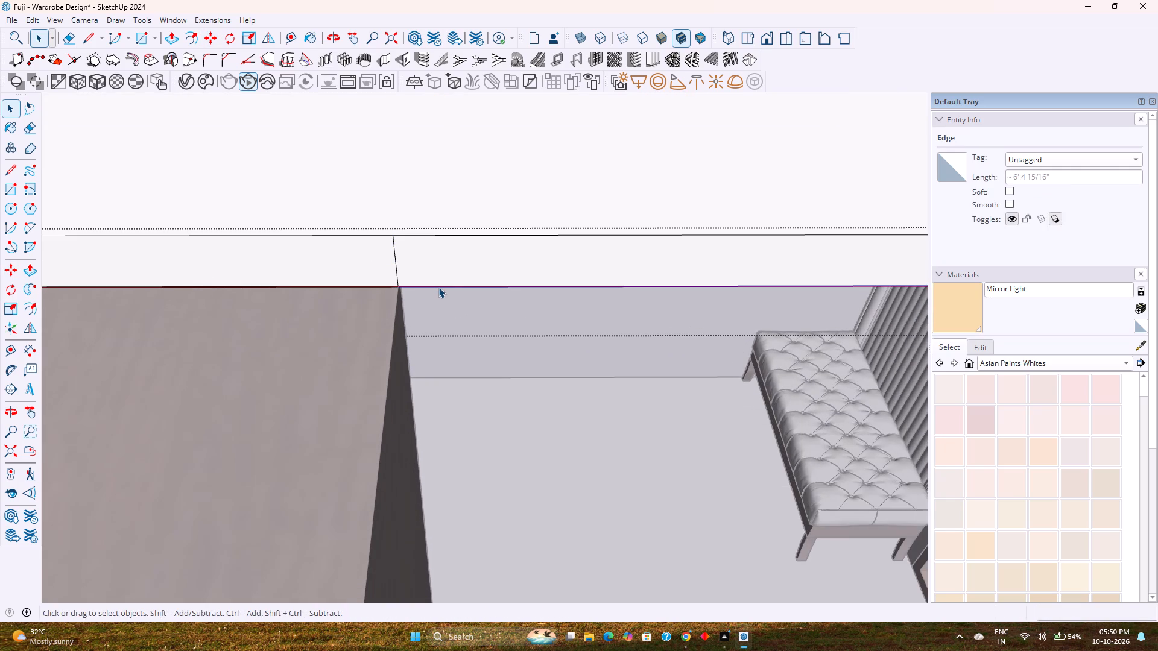
pyautogui.press('m')
pyautogui.click(438, 287)
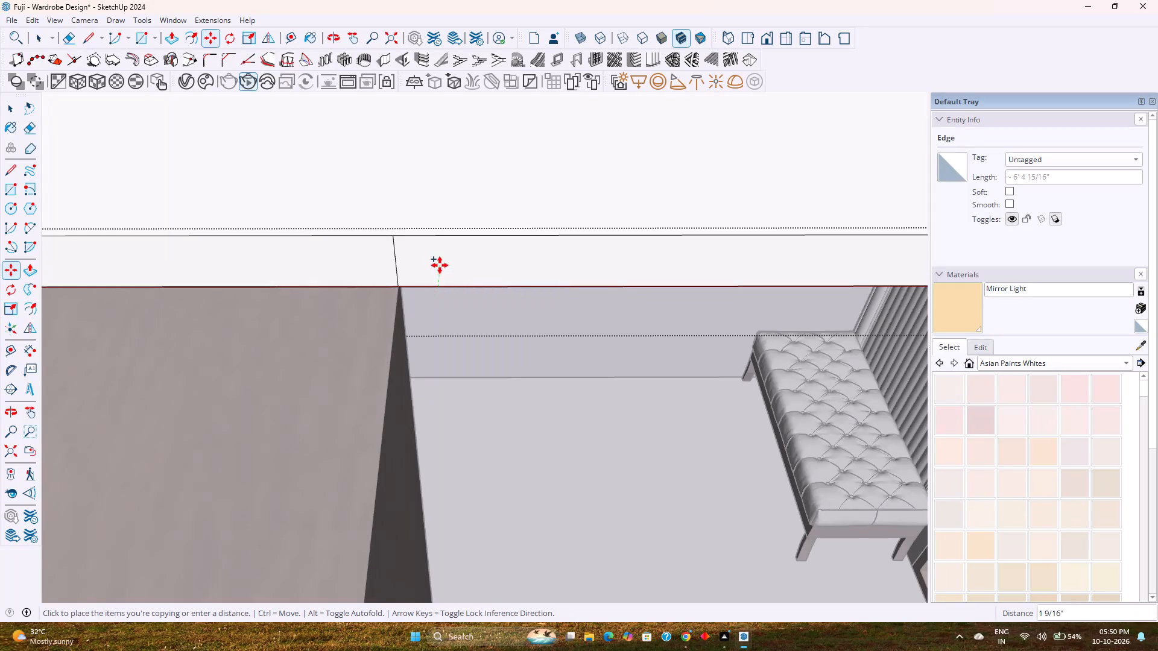
pyautogui.press('Up')
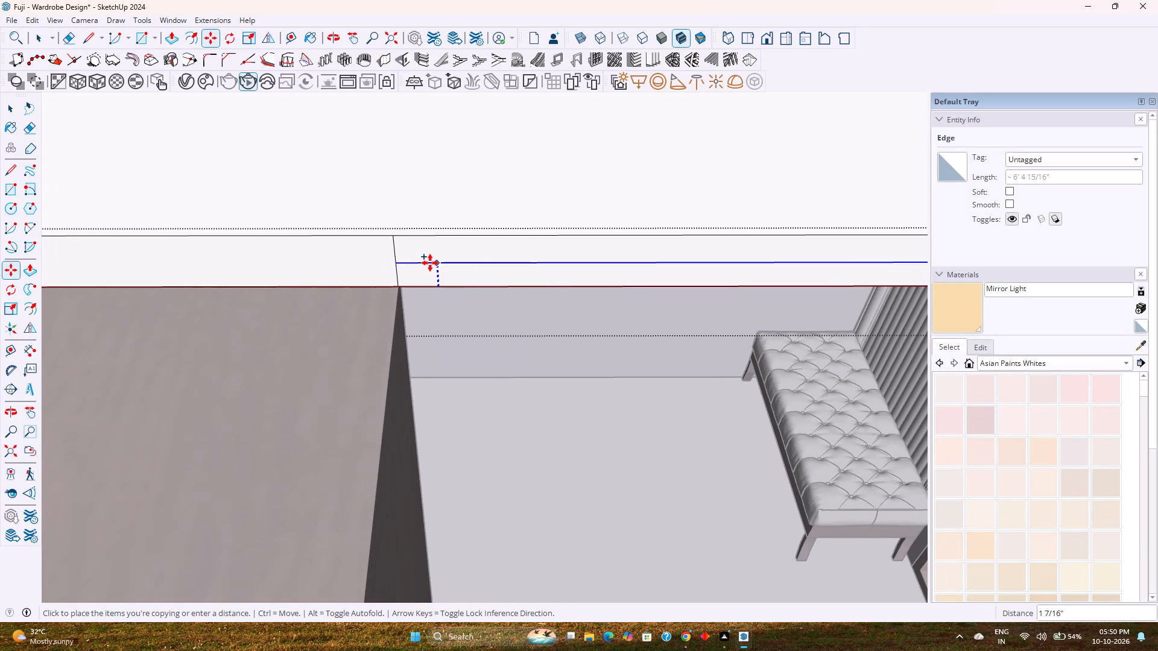
pyautogui.press('1')
pyautogui.press('Return')
pyautogui.write('1.')
pyautogui.press('5')
pyautogui.press('Return')
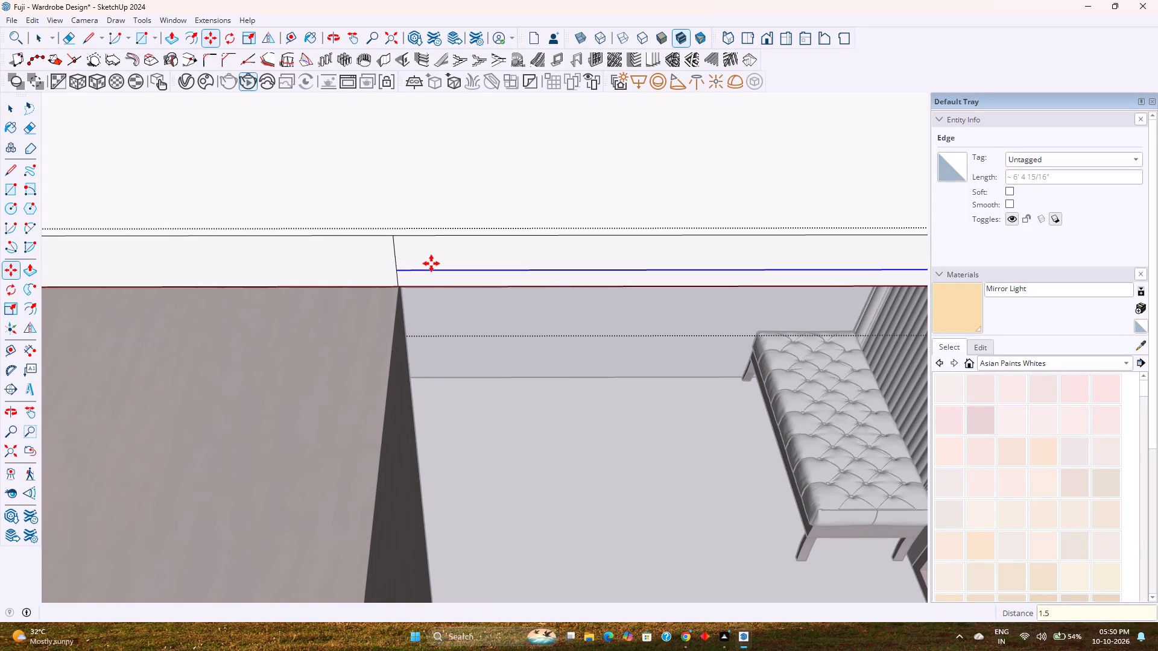
pyautogui.press('space')
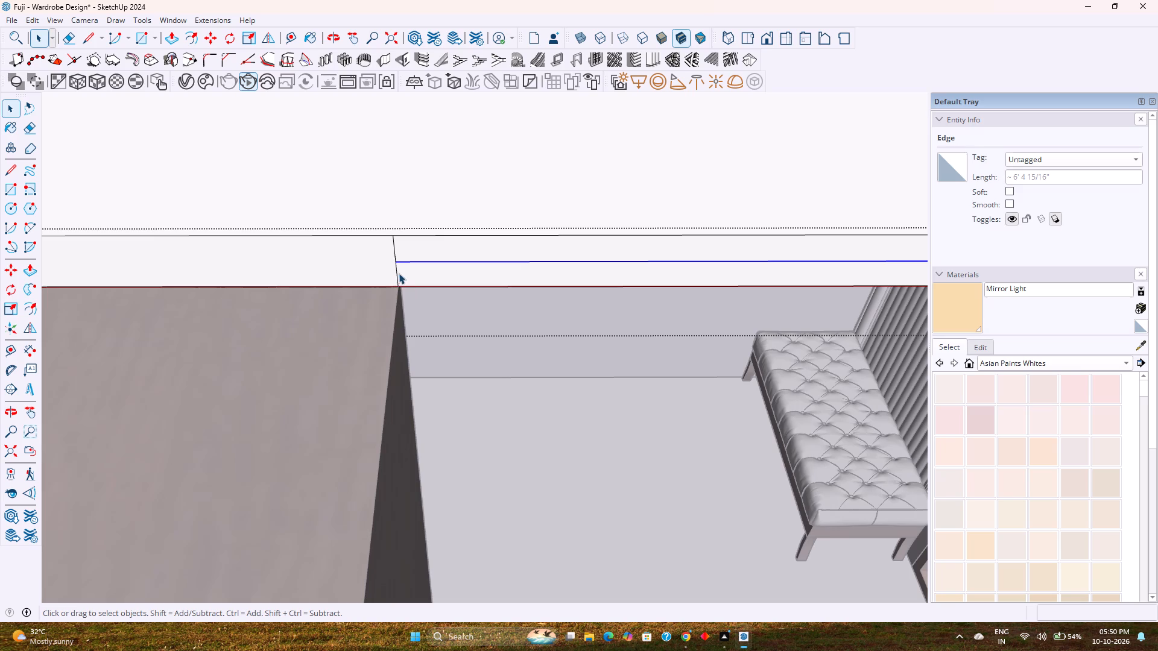
# Delete the lower 1.5" of the copied vertical edge at the dresser–wardrobe junction.
pyautogui.click(396, 274)
pyautogui.press('Delete')
# Push/Pull the upper 1.5" strip of the border's rear face 1'8" out to the back wall above the dresser.
pyautogui.scroll(-2, 396, 274)
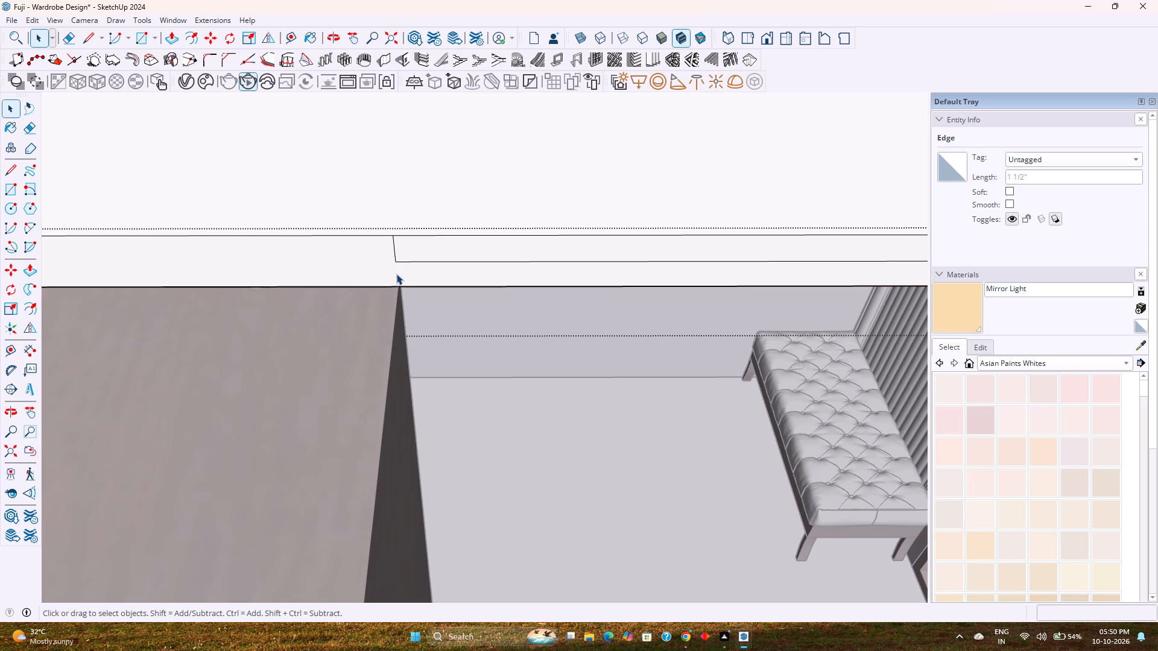
pyautogui.scroll(-3, 396, 274)
pyautogui.keyDown('shift'); pyautogui.moveTo(513, 292); pyautogui.dragTo(189, 289, button='middle'); pyautogui.keyUp('shift')
pyautogui.scroll(-4, 291, 292)
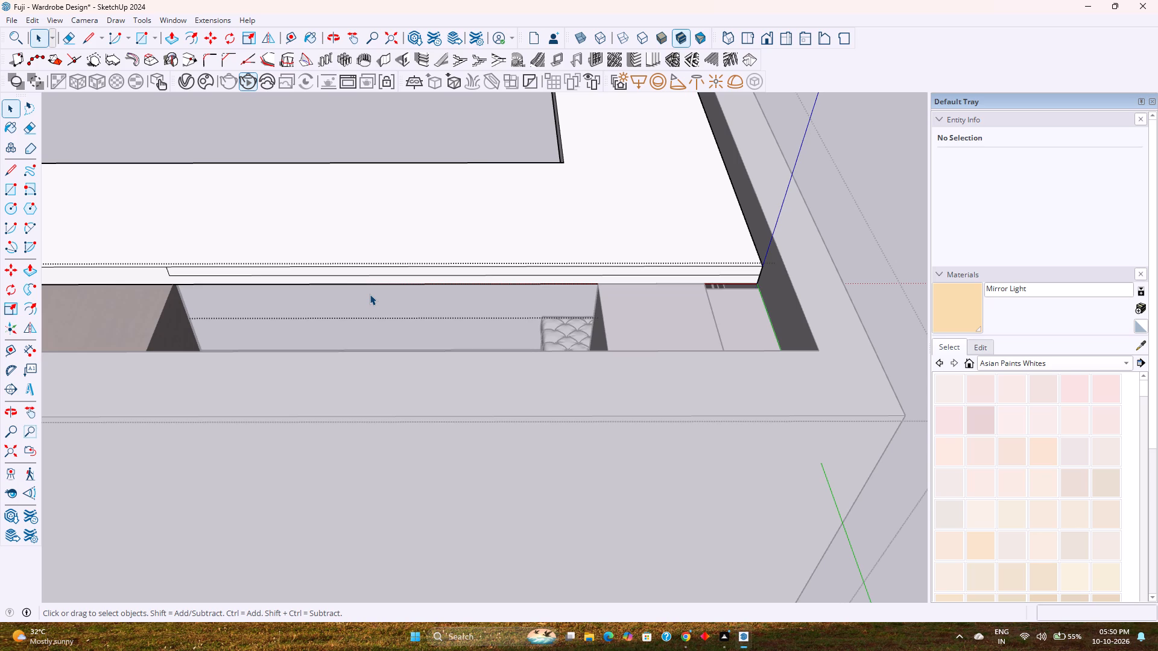
pyautogui.press('p')
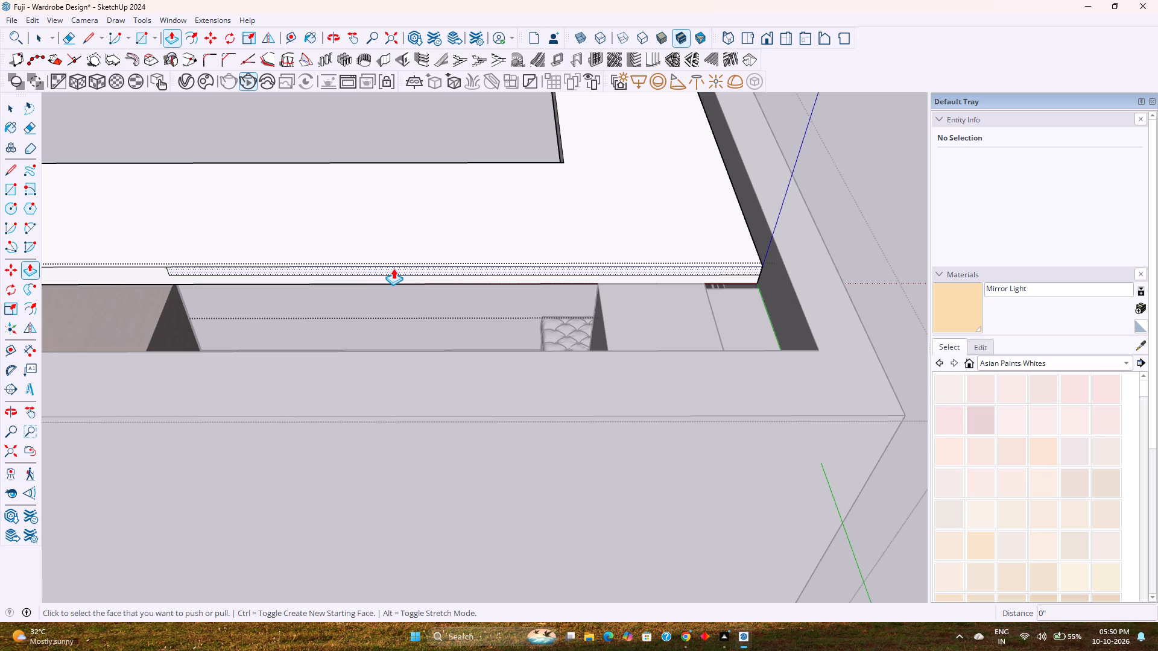
pyautogui.click(393, 268)
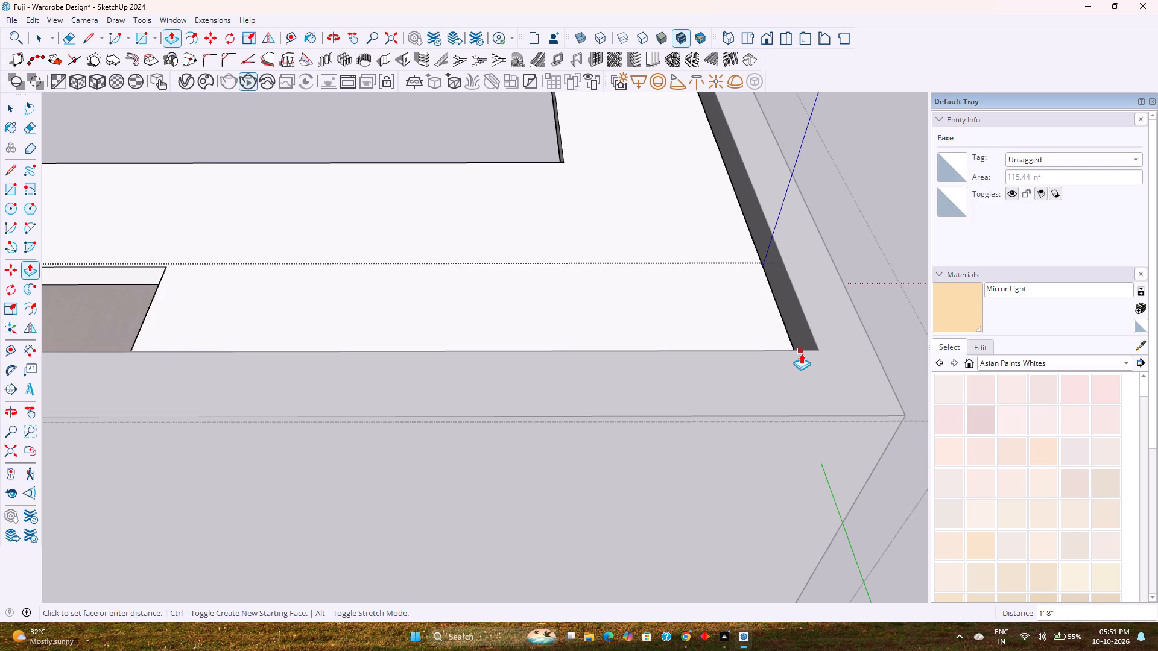
pyautogui.click(801, 353)
pyautogui.moveTo(797, 360); pyautogui.dragTo(455, 406, button='middle')
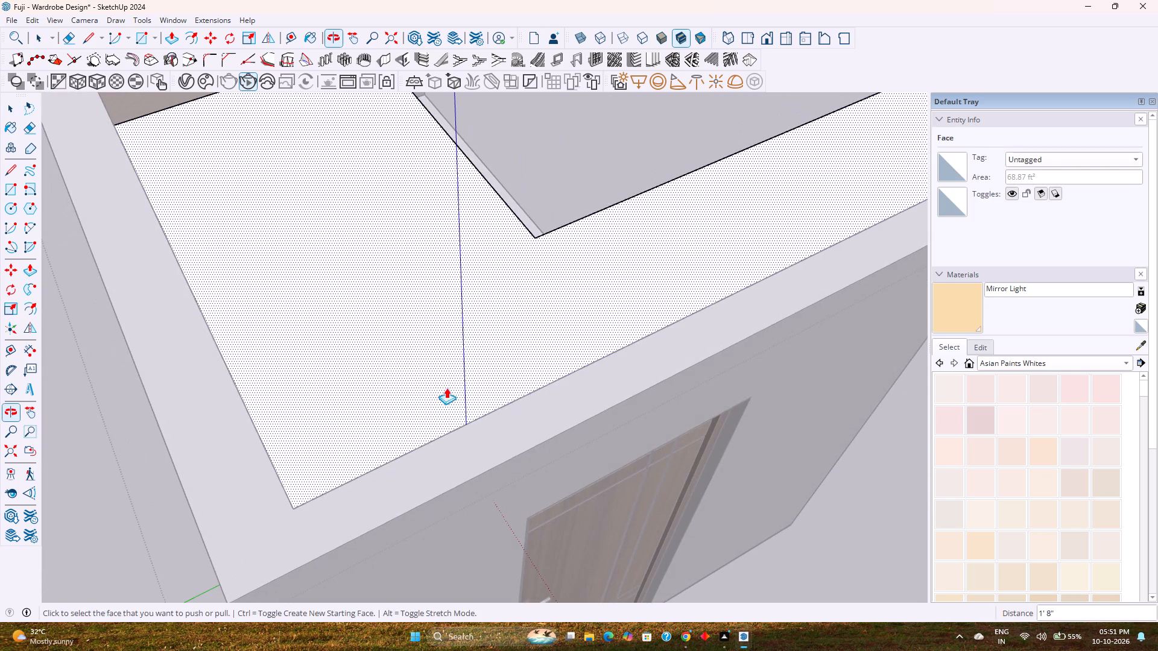
pyautogui.press('space')
# Examine from the room's open side and from below how the extended ceiling border meets the dresser, wardrobe and back wall.
pyautogui.scroll(-8, 440, 317)
pyautogui.keyDown('shift'); pyautogui.moveTo(448, 321); pyautogui.dragTo(329, 400, button='middle'); pyautogui.keyUp('shift')
pyautogui.moveTo(474, 385); pyautogui.dragTo(0, 330, button='middle')
pyautogui.scroll(-2, 405, 298)
pyautogui.moveTo(495, 363); pyautogui.dragTo(351, 234, button='middle')
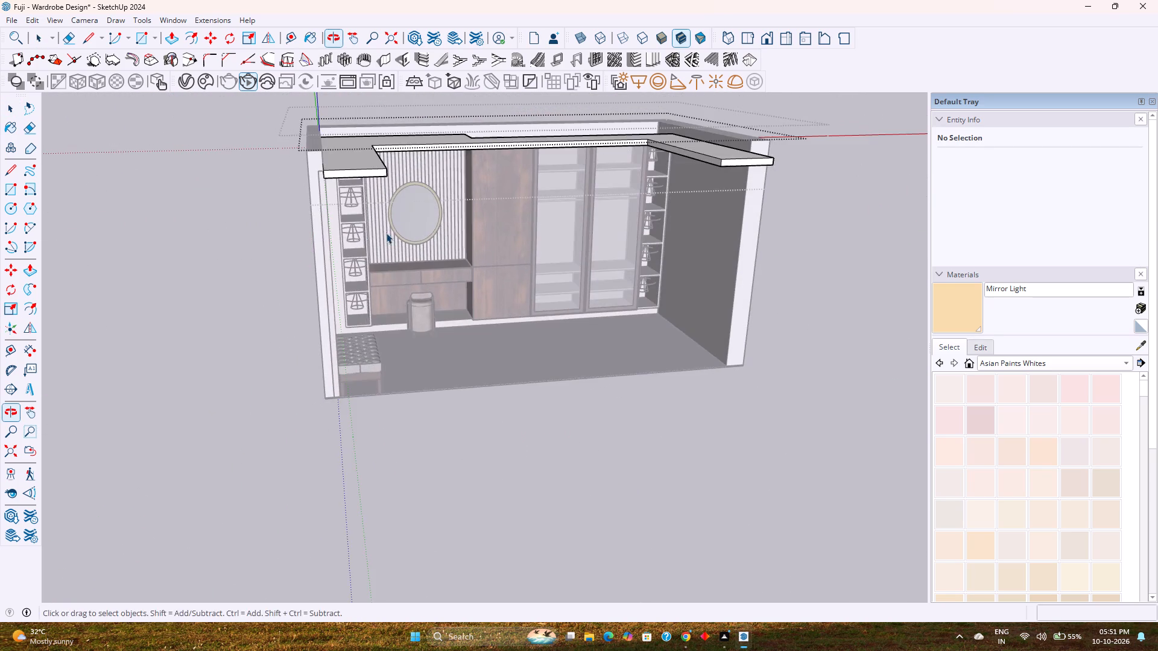
pyautogui.moveTo(466, 262); pyautogui.dragTo(471, 322, button='middle')
pyautogui.keyDown('shift'); pyautogui.moveTo(483, 335); pyautogui.dragTo(474, 391, button='middle'); pyautogui.keyUp('shift')
pyautogui.moveTo(481, 390); pyautogui.dragTo(431, 204, button='middle')
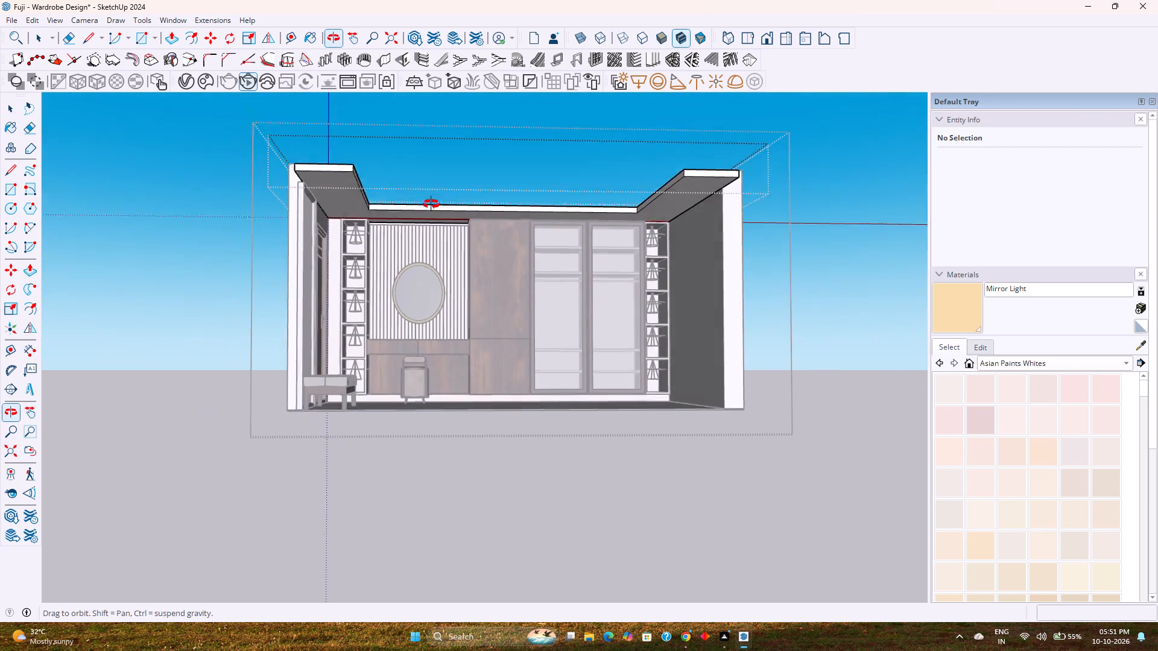
pyautogui.moveTo(431, 204); pyautogui.dragTo(436, 200, button='middle')
pyautogui.scroll(9, 464, 231)
pyautogui.moveTo(478, 231); pyautogui.dragTo(574, 210, button='middle')
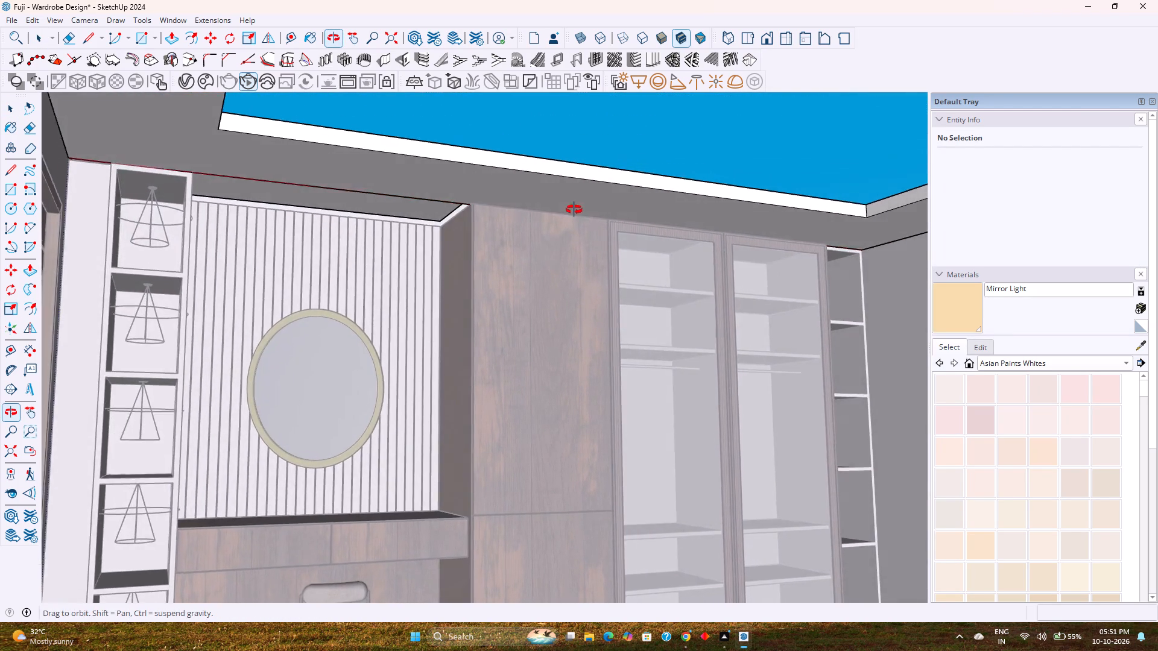
pyautogui.moveTo(574, 210); pyautogui.dragTo(361, 380, button='middle')
# Push/Pull the end face of the 1.5" rear extension about 9'3 1/16" over the wardrobe to the opposite side wall.
pyautogui.scroll(7, 527, 169)
pyautogui.moveTo(479, 195); pyautogui.dragTo(251, 227, button='middle')
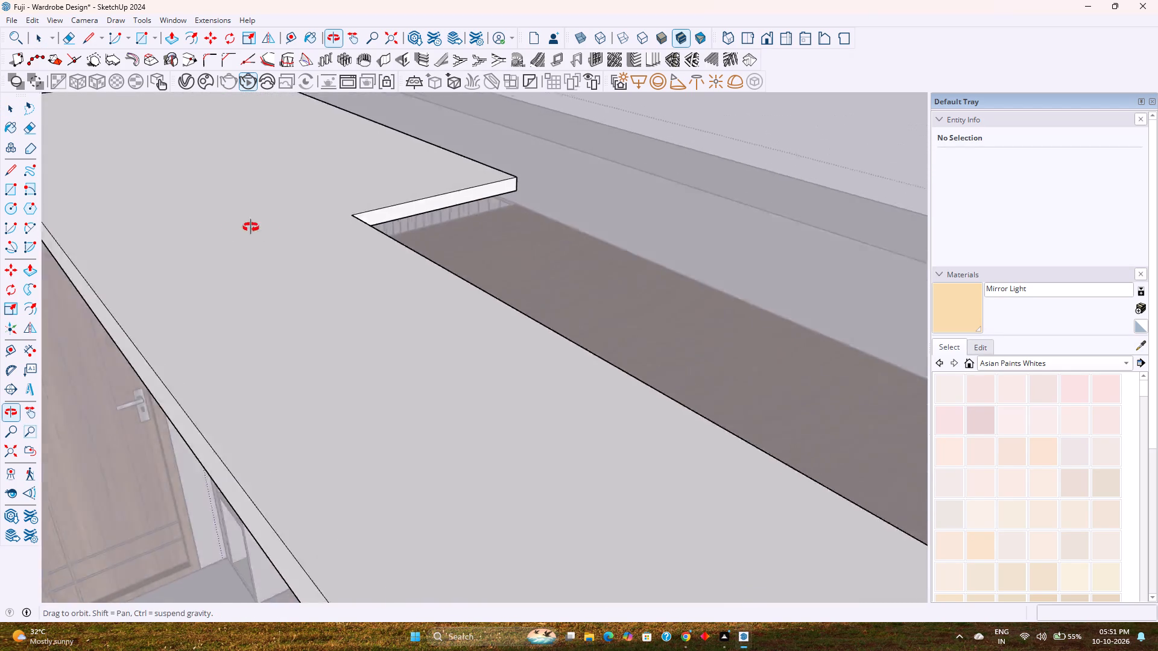
pyautogui.moveTo(251, 227); pyautogui.dragTo(189, 222, button='middle')
pyautogui.press('p')
pyautogui.click(444, 203)
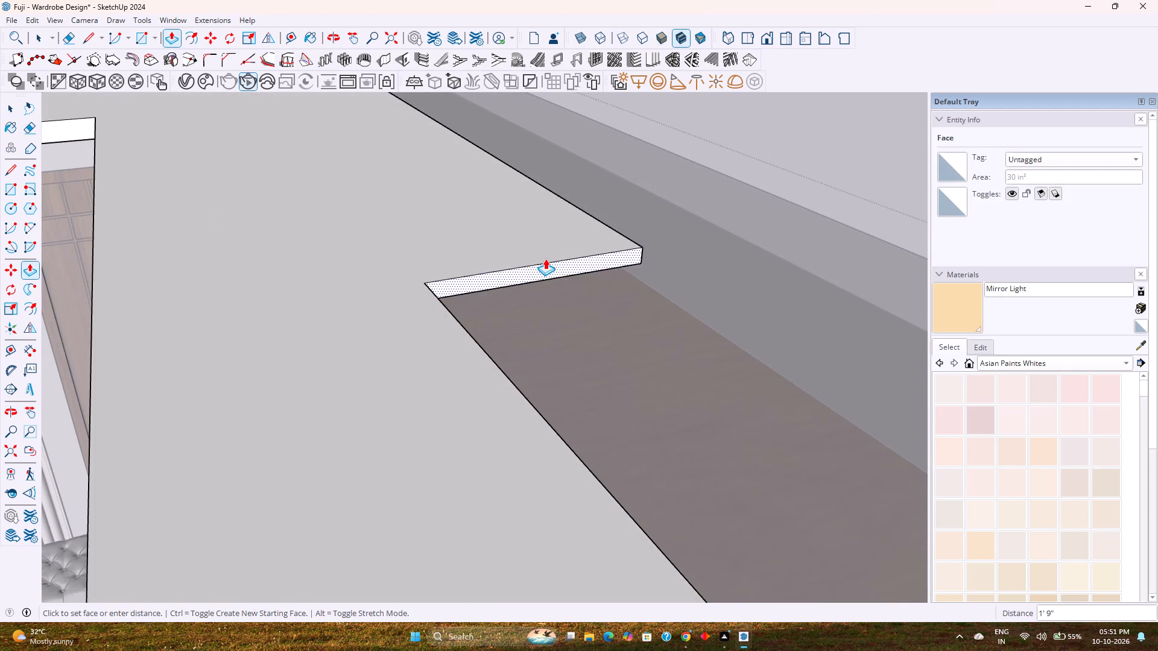
pyautogui.scroll(-12, 545, 259)
pyautogui.moveTo(723, 404); pyautogui.dragTo(840, 442, button='middle')
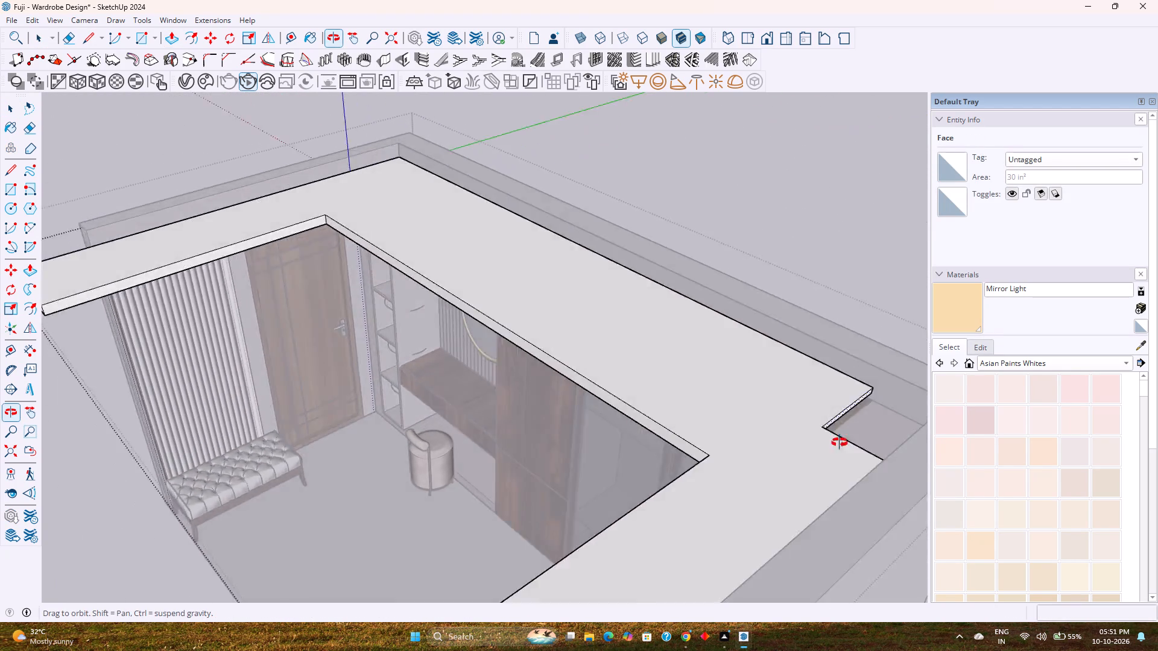
pyautogui.moveTo(840, 442); pyautogui.dragTo(899, 444, button='middle')
pyautogui.keyDown('shift'); pyautogui.moveTo(890, 433); pyautogui.dragTo(666, 386, button='middle'); pyautogui.keyUp('shift')
pyautogui.moveTo(664, 384); pyautogui.dragTo(727, 438, button='middle')
pyautogui.scroll(-1, 727, 438)
pyautogui.keyDown('shift'); pyautogui.moveTo(733, 400); pyautogui.dragTo(718, 397, button='middle'); pyautogui.keyUp('shift')
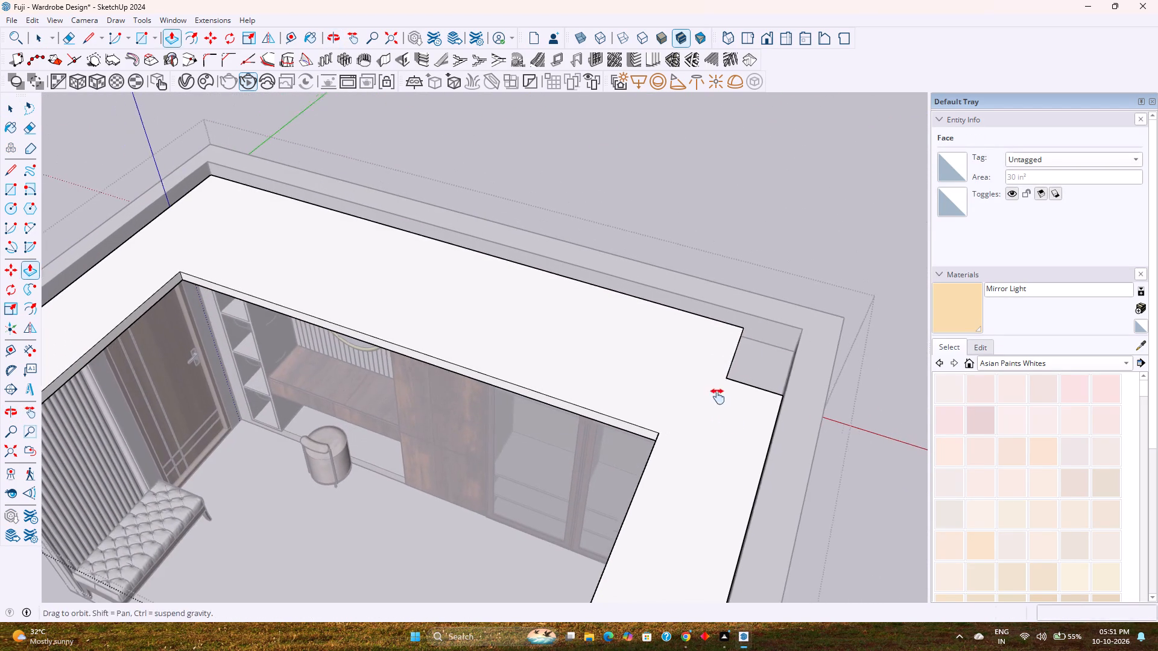
pyautogui.keyDown('shift'); pyautogui.moveTo(718, 397); pyautogui.dragTo(712, 395, button='middle'); pyautogui.keyUp('shift')
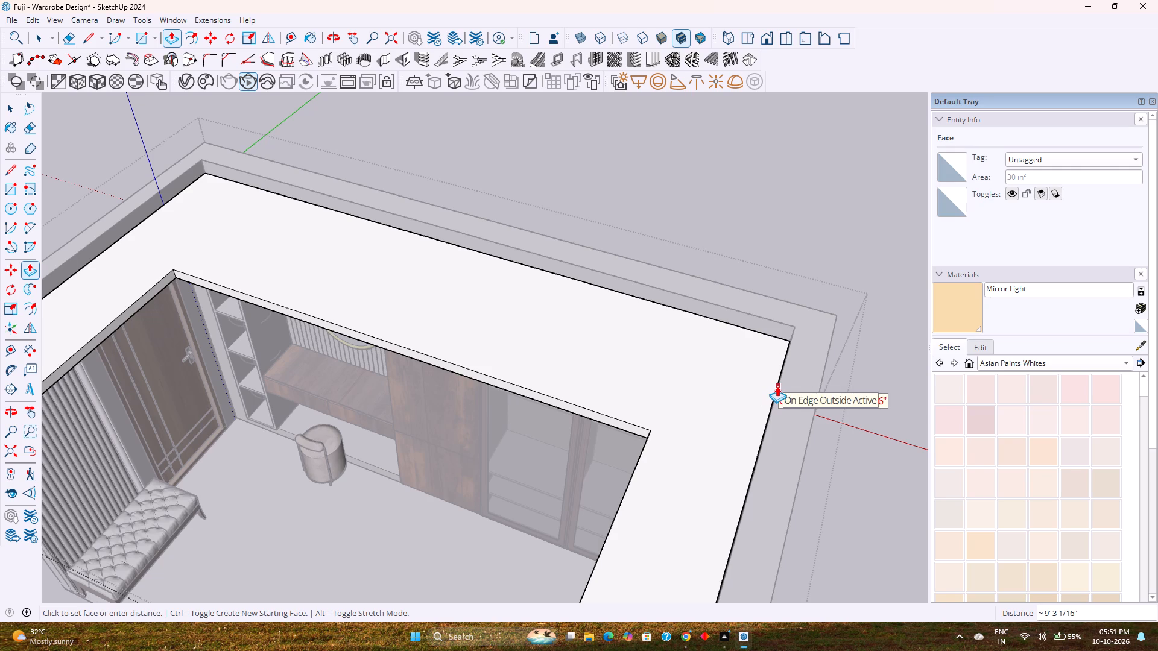
pyautogui.scroll(13, 774, 390)
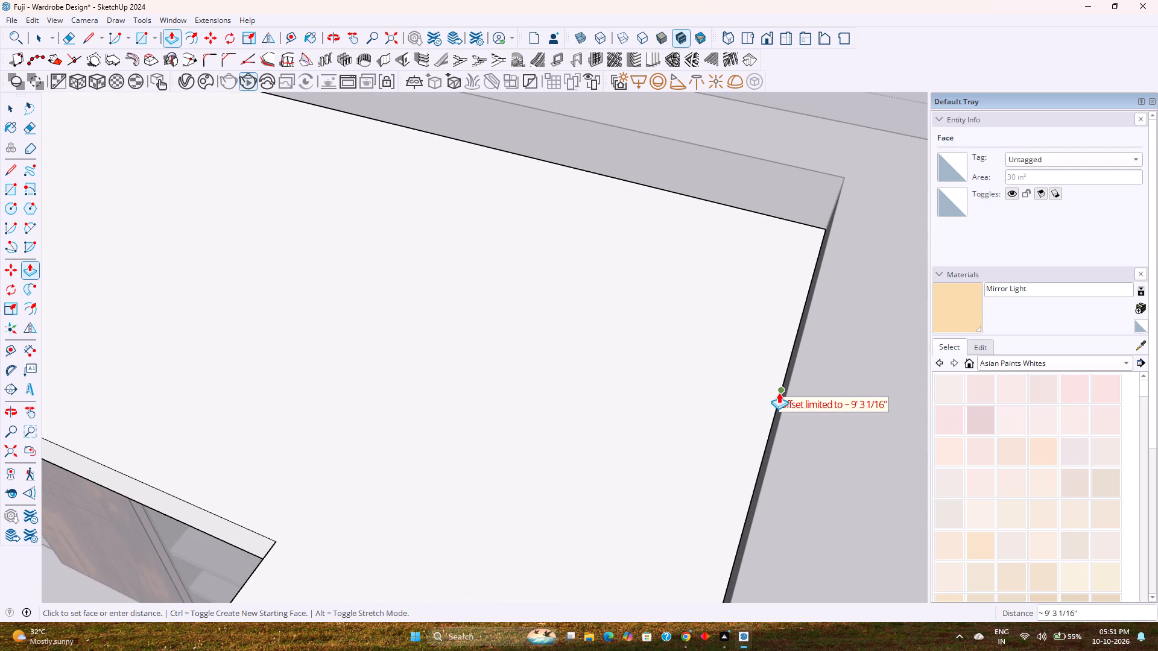
pyautogui.click(779, 392)
pyautogui.press('space')
pyautogui.scroll(-4, 648, 414)
pyautogui.moveTo(520, 433); pyautogui.dragTo(682, 324, button='middle')
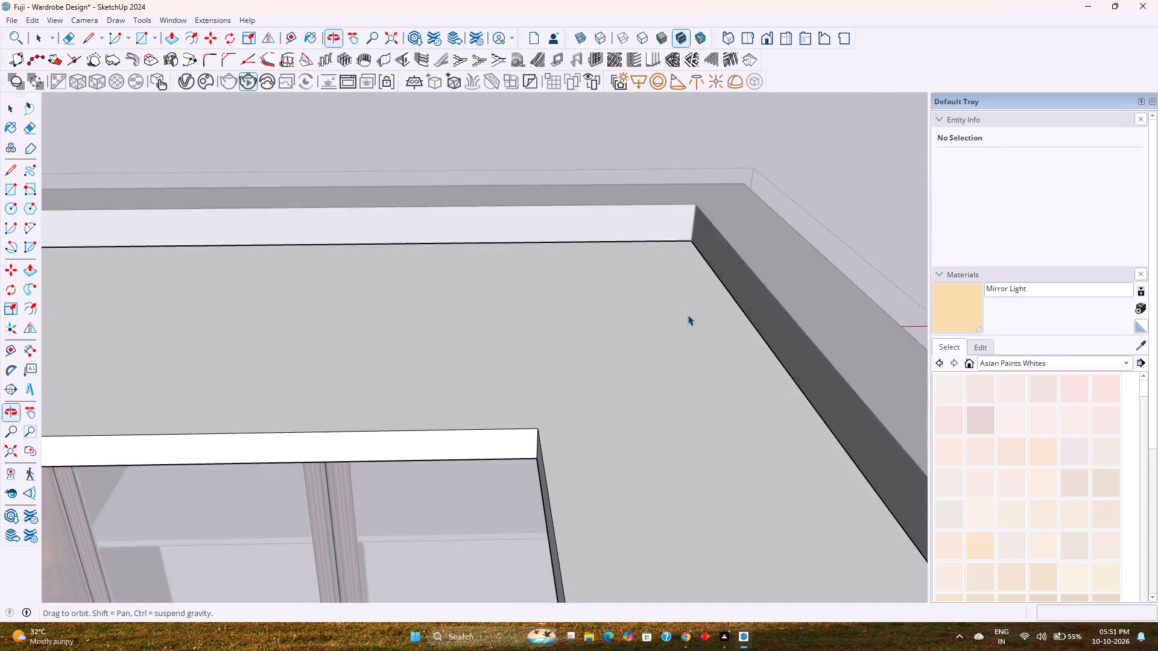
pyautogui.scroll(-11, 688, 312)
pyautogui.moveTo(510, 432); pyautogui.dragTo(540, 268, button='middle')
pyautogui.scroll(-3, 536, 270)
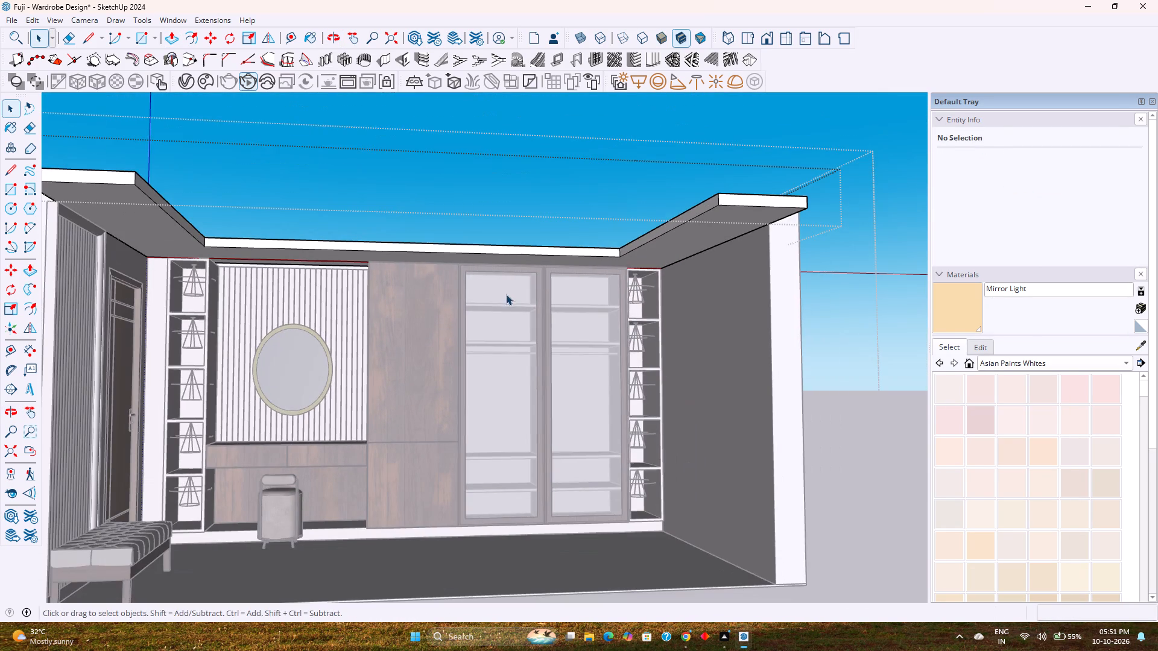
# Show the room in the standard front view and save the model.
pyautogui.keyDown('shift'); pyautogui.moveTo(482, 299); pyautogui.dragTo(499, 351, button='middle'); pyautogui.keyUp('shift')
pyautogui.moveTo(504, 353); pyautogui.dragTo(499, 306, button='middle')
pyautogui.press('Escape')
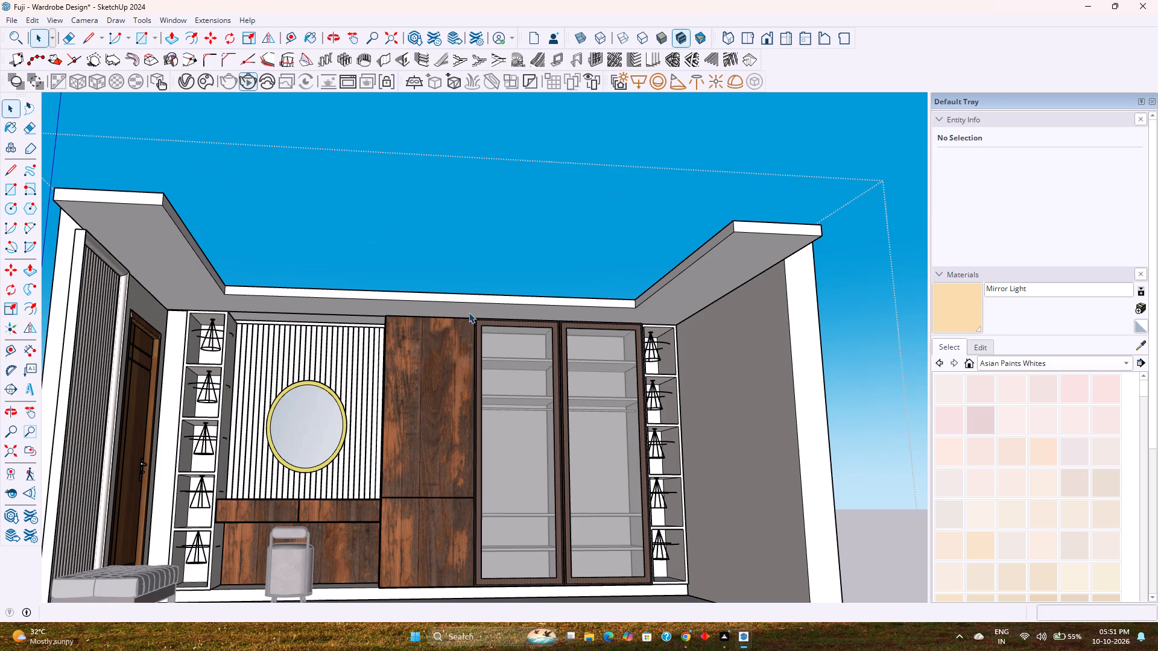
pyautogui.press('Escape')
pyautogui.click(769, 39)
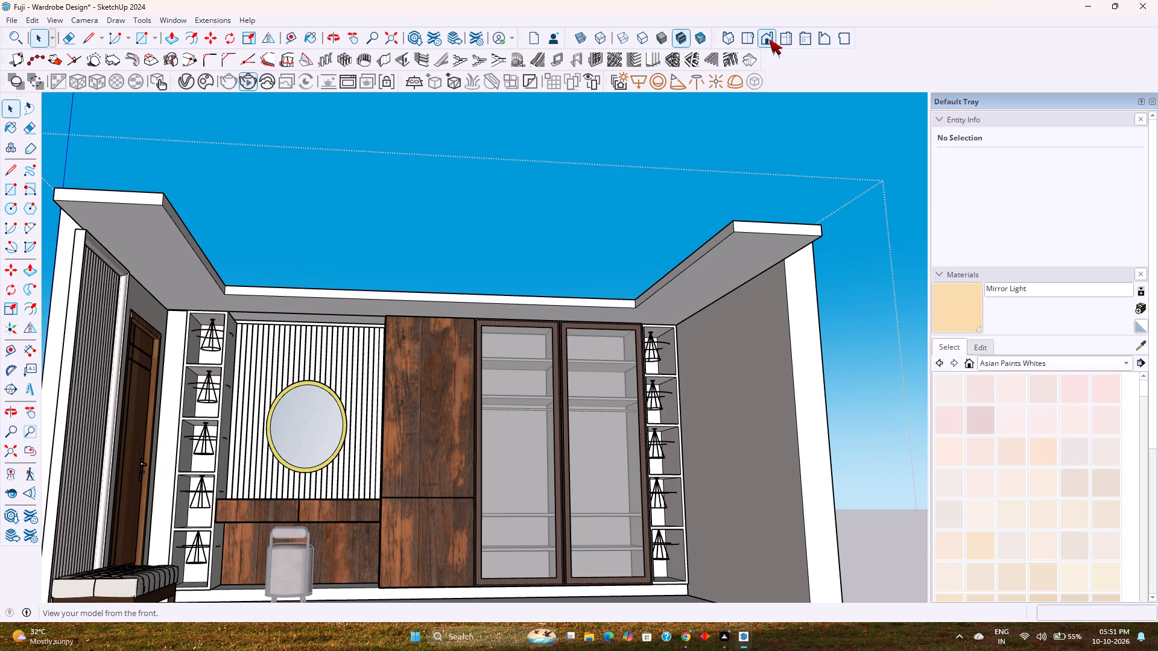
pyautogui.hotkey('ctrl', 's')
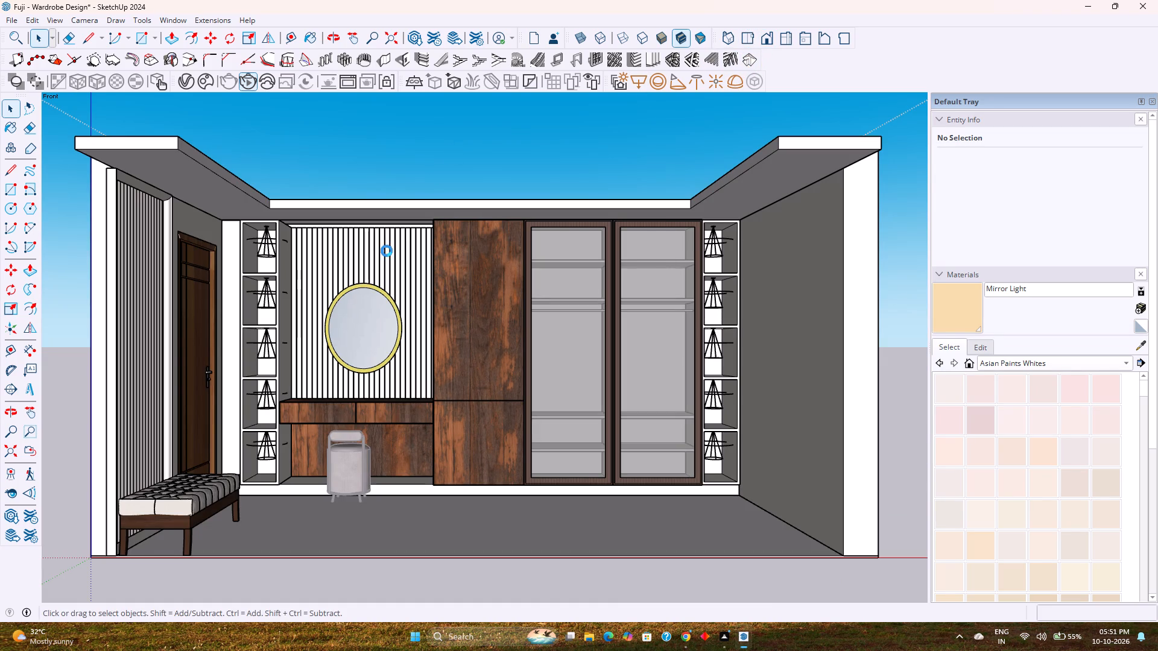
# Examine the gap between the top of the fluted mirror panel, the wardrobe side and the extended ceiling border.
pyautogui.moveTo(331, 258); pyautogui.dragTo(322, 228, button='middle')
pyautogui.scroll(11, 349, 230)
pyautogui.moveTo(338, 233); pyautogui.dragTo(222, 237, button='middle')
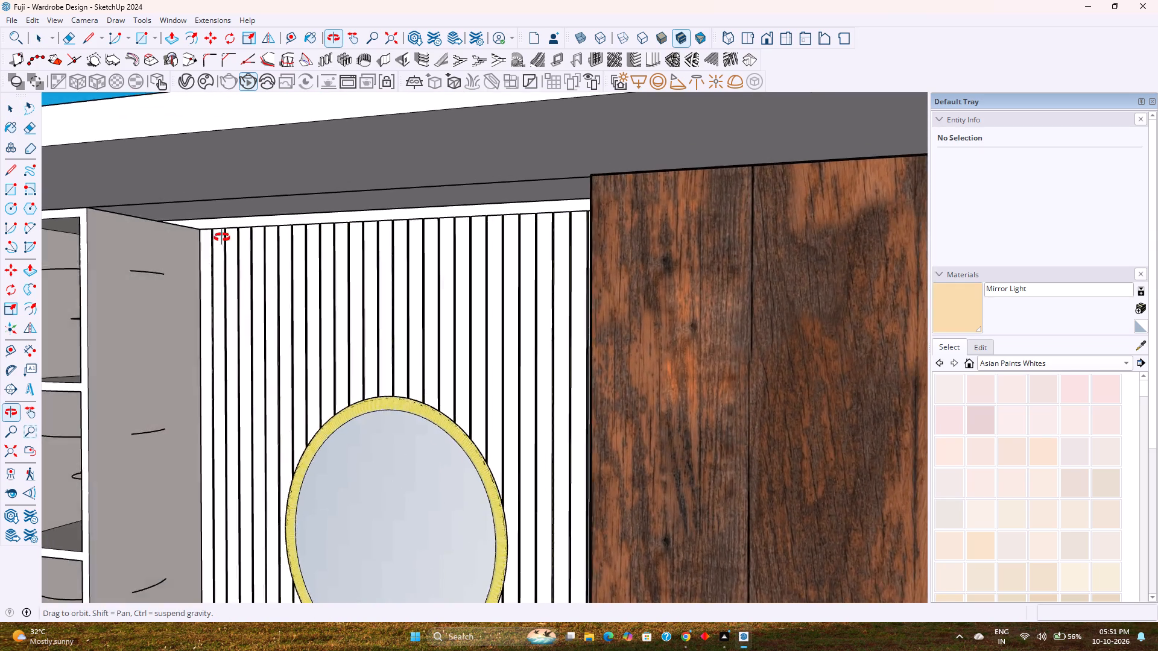
pyautogui.moveTo(222, 237); pyautogui.dragTo(345, 240, button='middle')
pyautogui.moveTo(600, 244); pyautogui.dragTo(629, 233, button='middle')
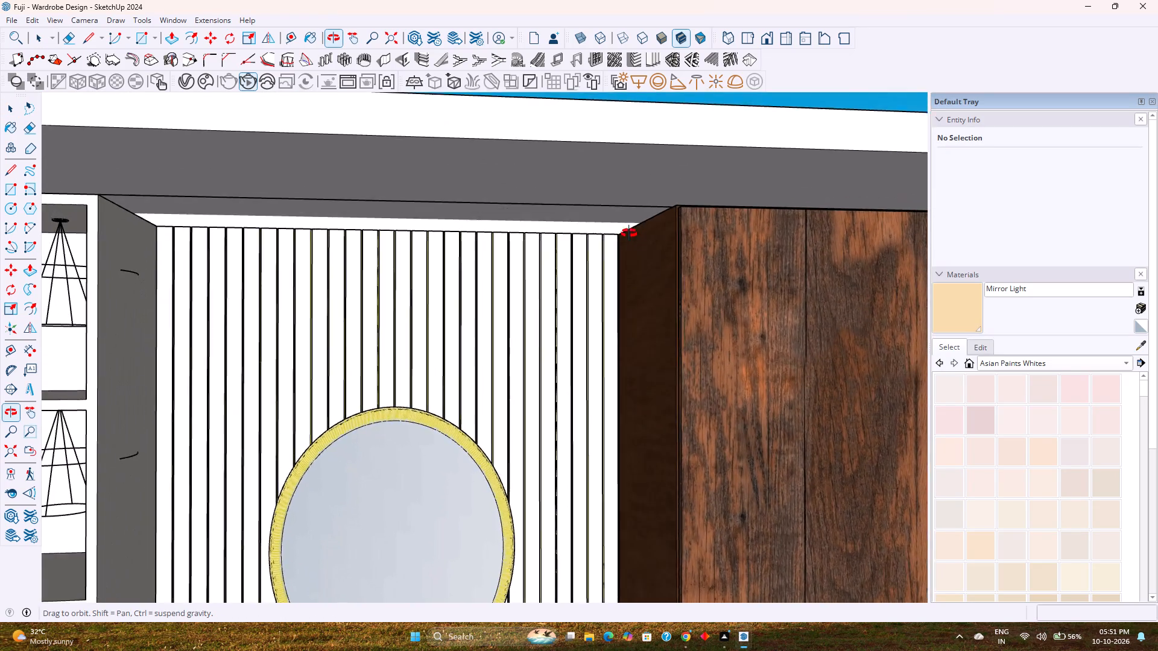
pyautogui.moveTo(629, 233); pyautogui.dragTo(624, 229, button='middle')
pyautogui.scroll(8, 571, 230)
pyautogui.moveTo(571, 230); pyautogui.dragTo(764, 254, button='middle')
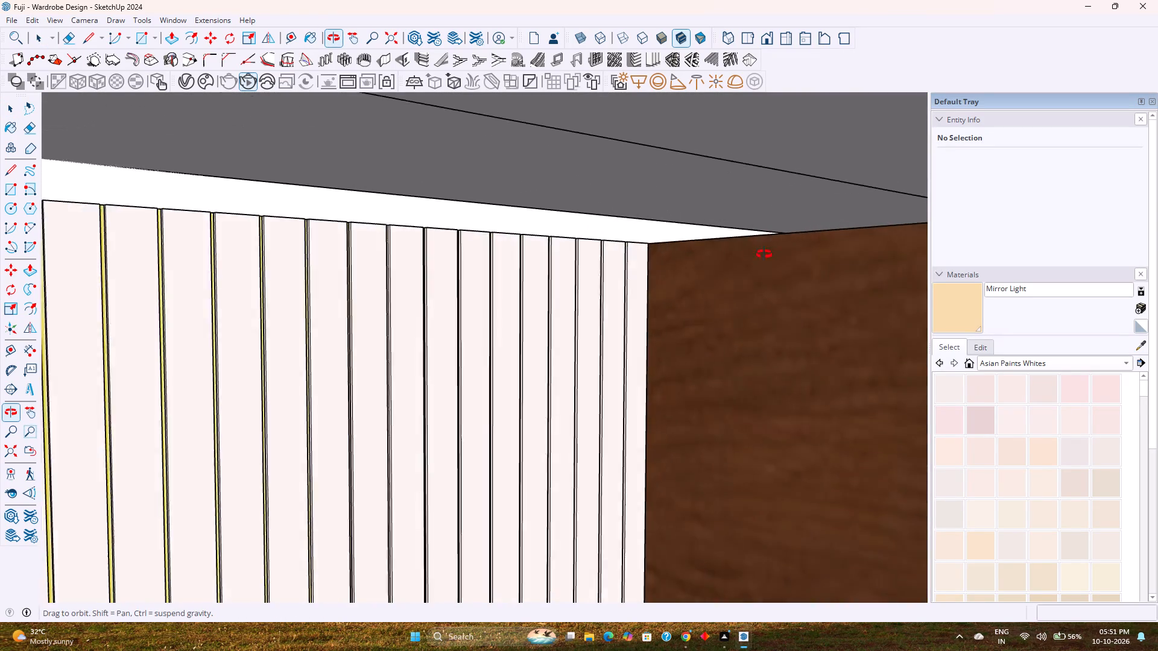
pyautogui.moveTo(764, 254); pyautogui.dragTo(896, 274, button='middle')
pyautogui.scroll(1, 571, 220)
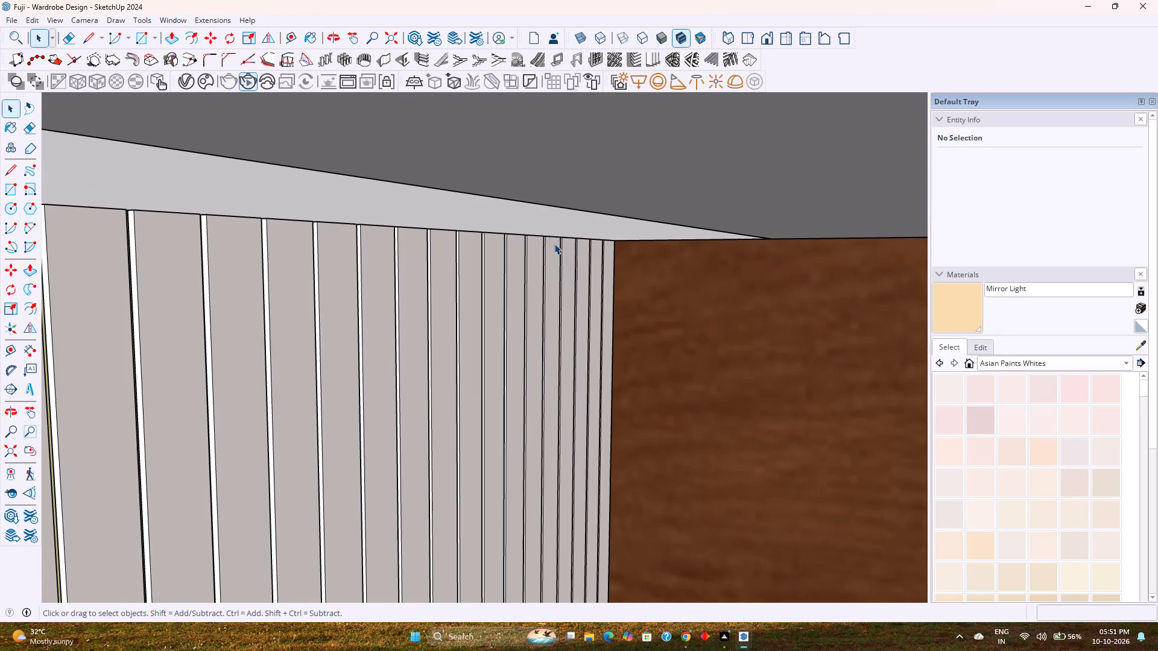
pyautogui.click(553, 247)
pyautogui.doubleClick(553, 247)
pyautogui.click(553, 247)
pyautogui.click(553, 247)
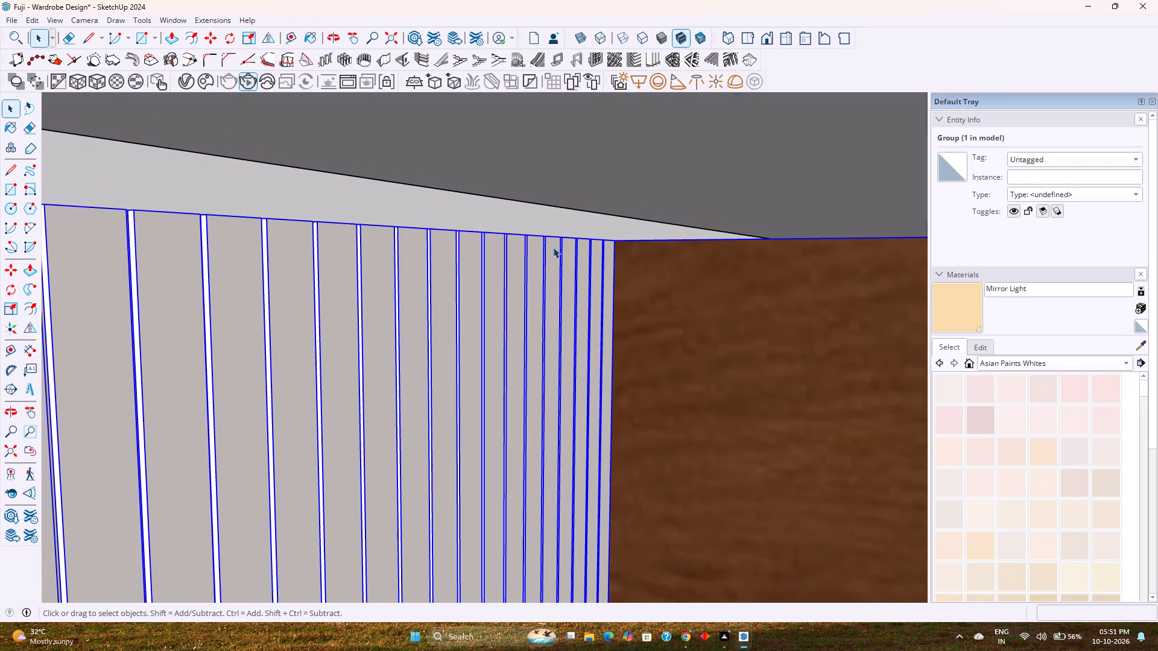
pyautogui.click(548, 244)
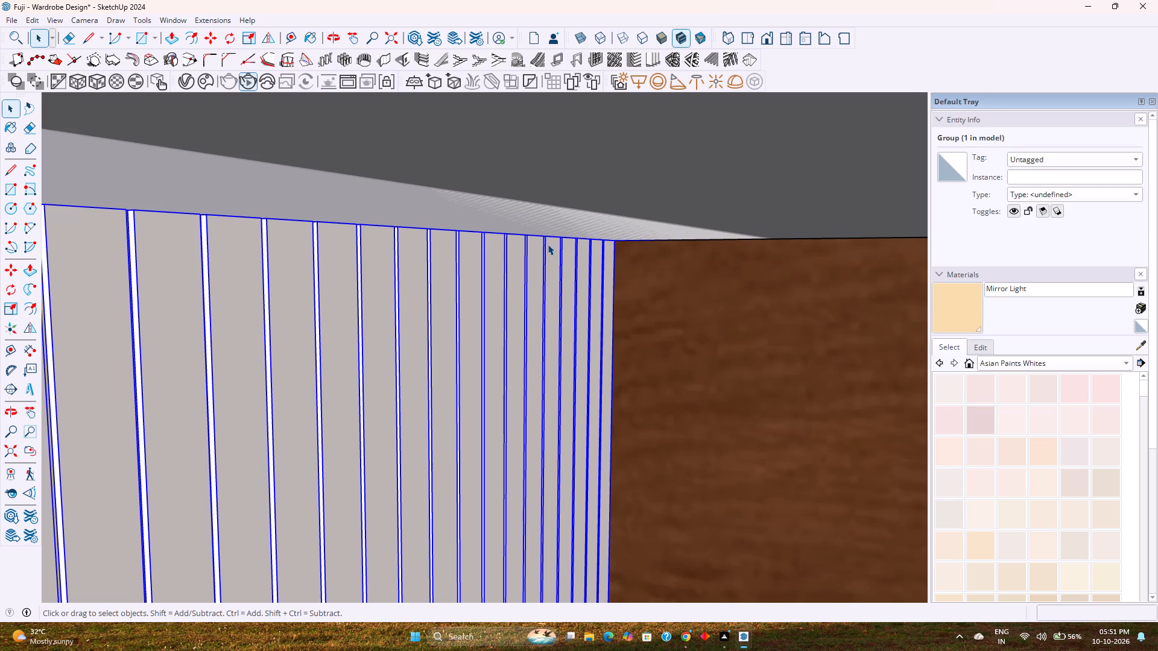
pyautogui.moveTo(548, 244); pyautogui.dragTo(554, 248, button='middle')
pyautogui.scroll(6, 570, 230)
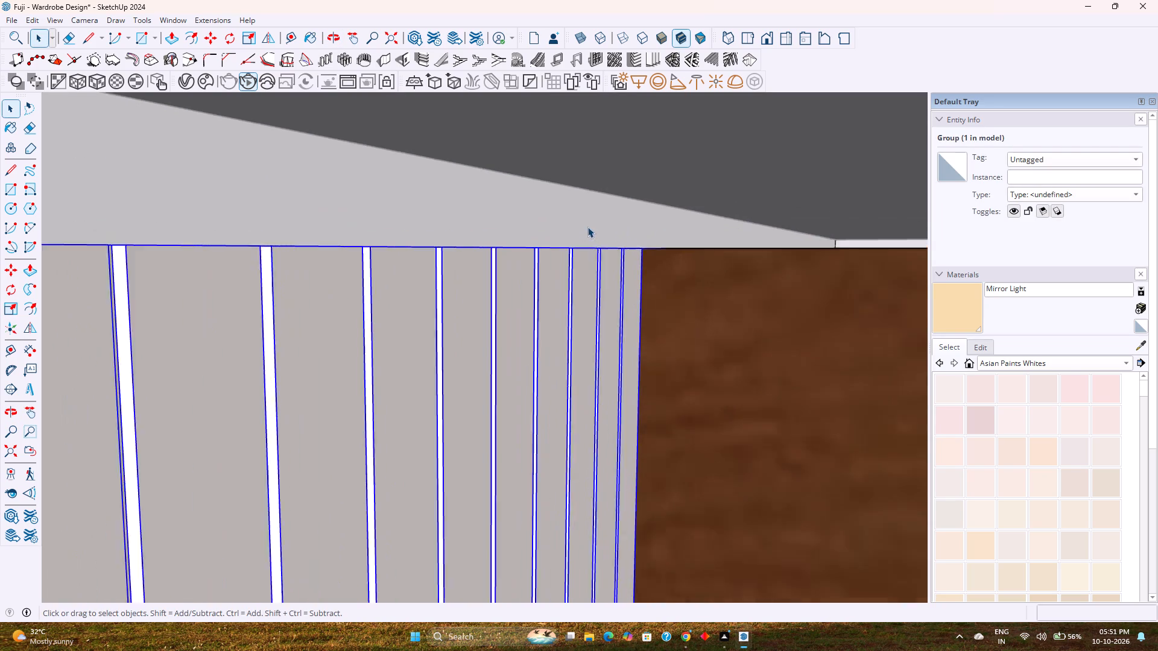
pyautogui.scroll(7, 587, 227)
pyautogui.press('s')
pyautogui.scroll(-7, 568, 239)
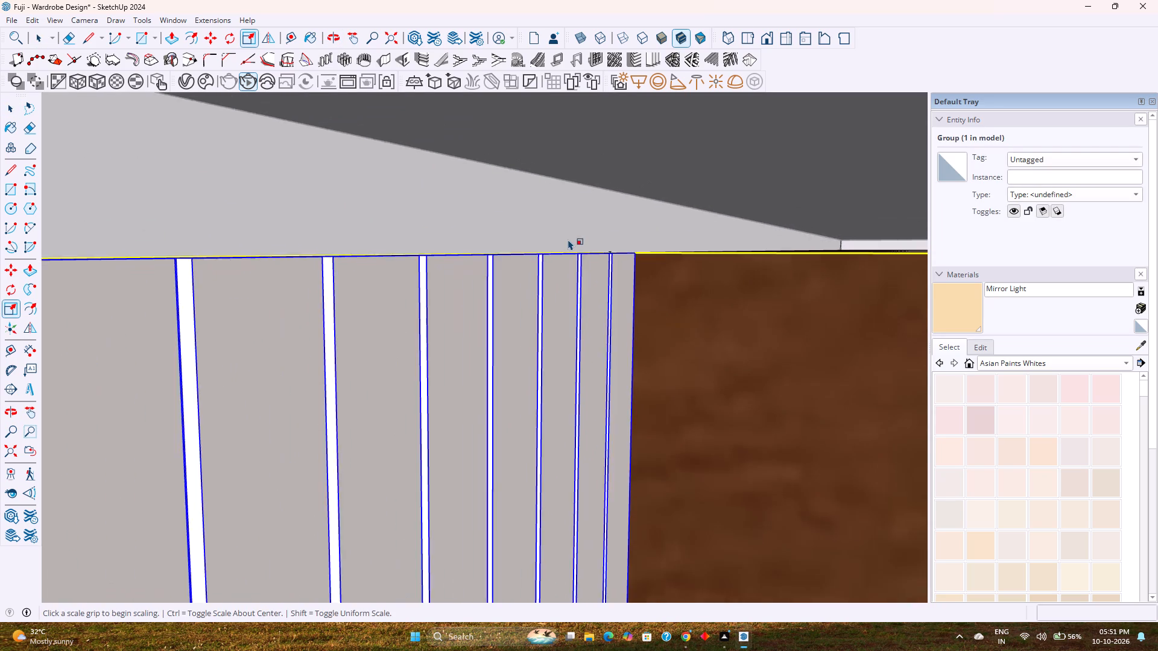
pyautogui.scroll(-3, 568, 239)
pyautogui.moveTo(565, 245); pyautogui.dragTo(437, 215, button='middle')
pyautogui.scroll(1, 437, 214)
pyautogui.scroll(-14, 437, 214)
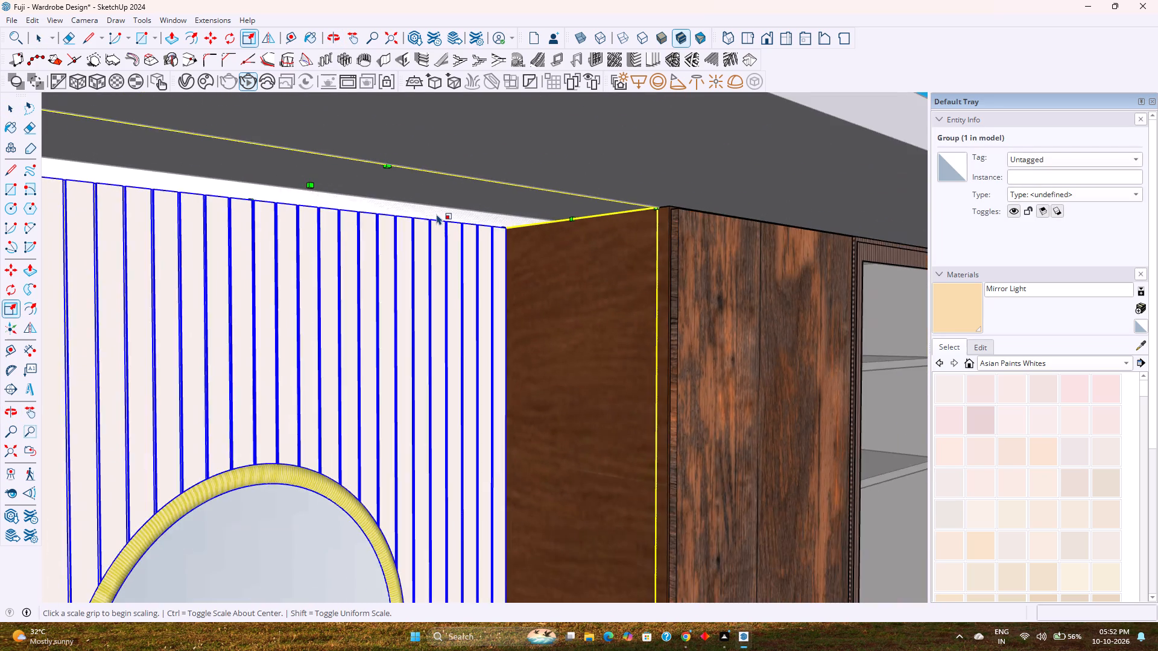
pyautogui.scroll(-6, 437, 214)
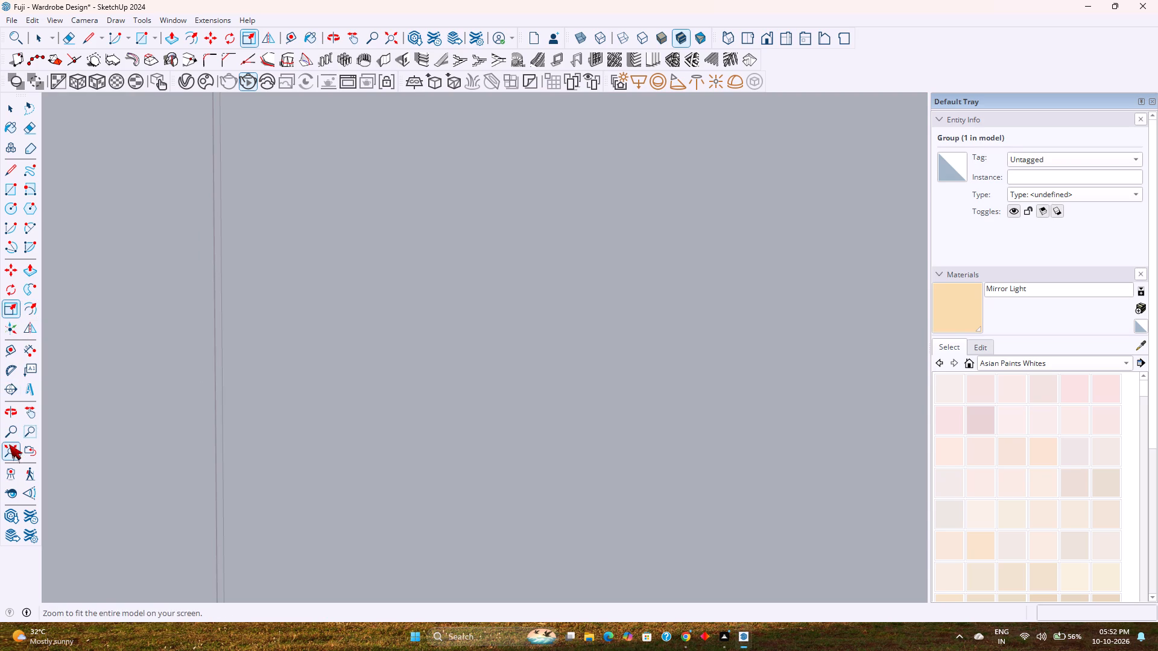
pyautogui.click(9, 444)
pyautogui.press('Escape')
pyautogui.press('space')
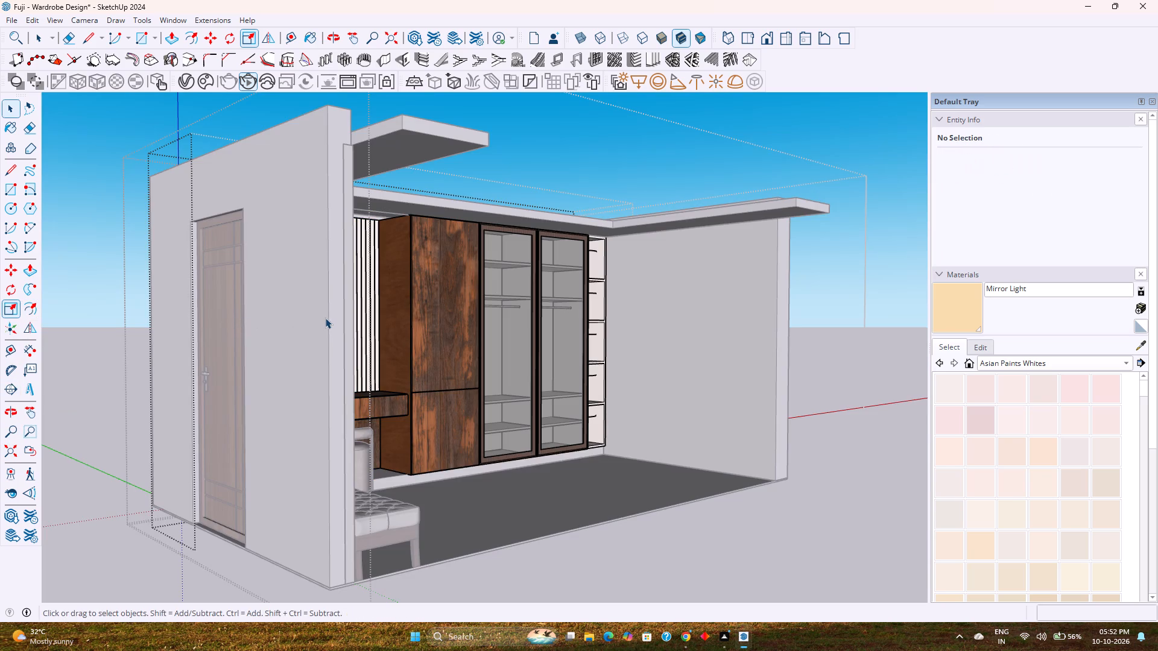
# Scale the fluted panel behind the round mirror upward by about 1.02 to meet the underside of the extended ceiling border.
pyautogui.doubleClick(378, 309)
pyautogui.scroll(4, 378, 309)
pyautogui.click(375, 305)
pyautogui.scroll(2, 375, 305)
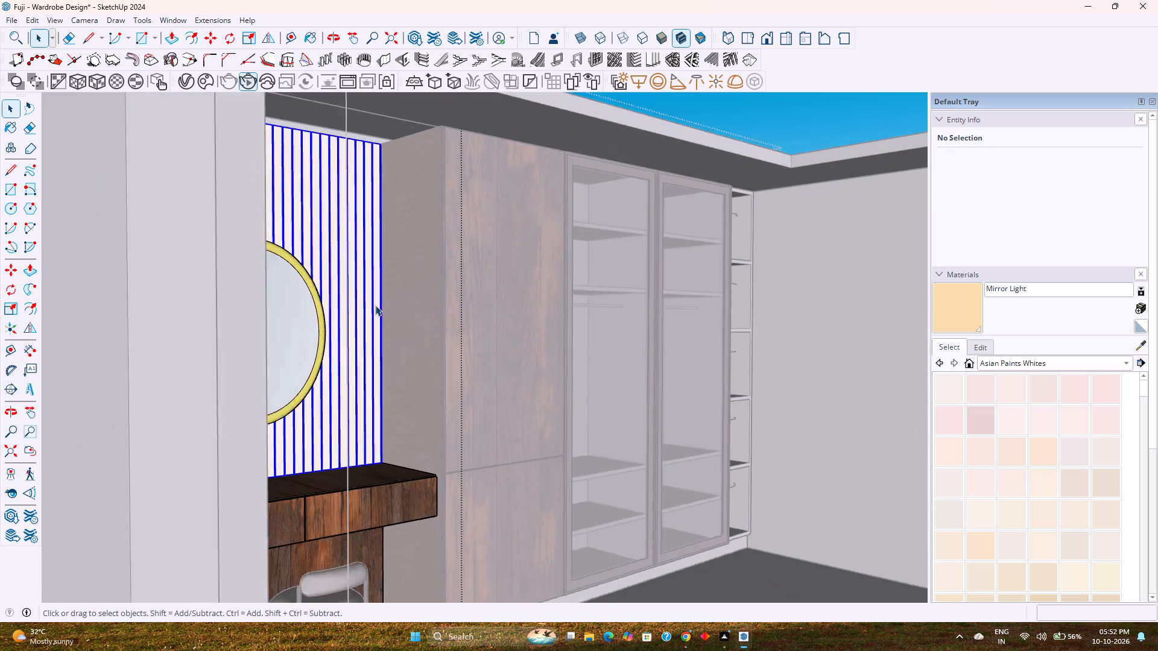
pyautogui.scroll(3, 375, 305)
pyautogui.keyDown('shift'); pyautogui.moveTo(329, 262); pyautogui.dragTo(387, 436, button='middle'); pyautogui.keyUp('shift')
pyautogui.scroll(4, 375, 309)
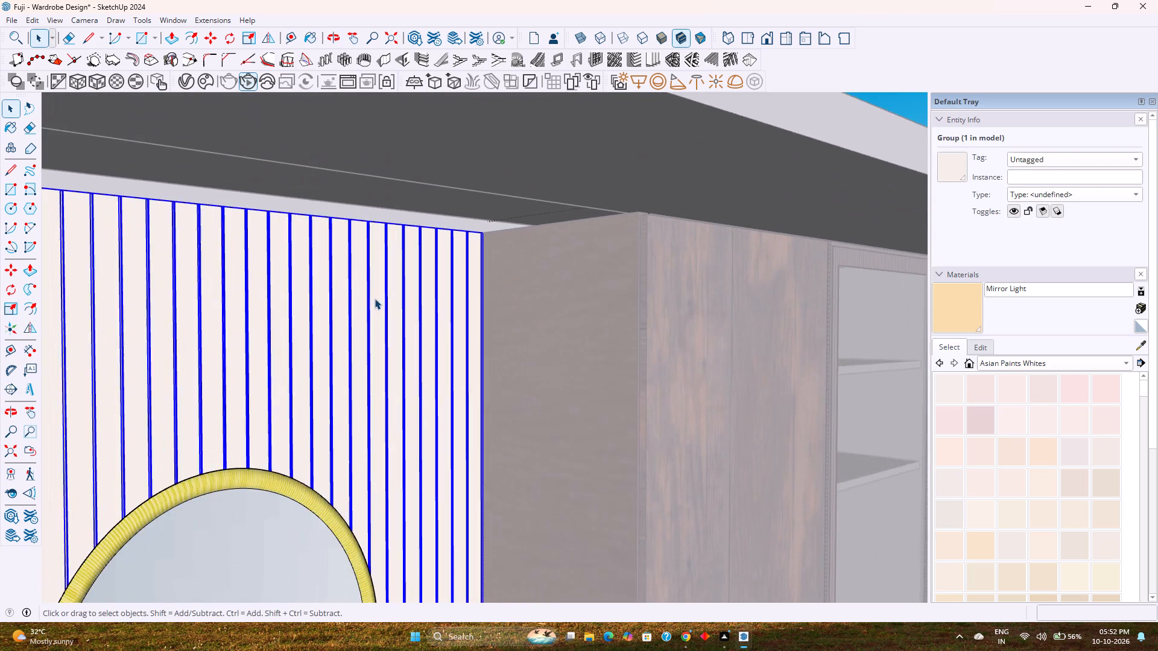
pyautogui.scroll(1, 375, 298)
pyautogui.moveTo(375, 298); pyautogui.dragTo(479, 322, button='middle')
pyautogui.press('s')
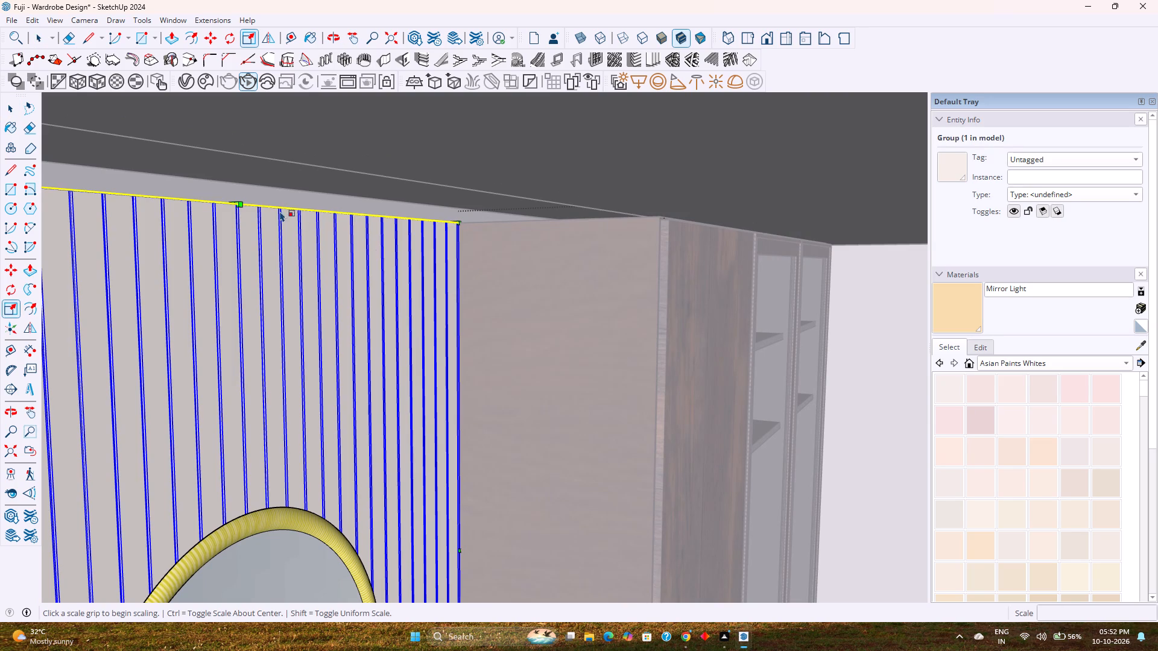
pyautogui.scroll(8, 229, 178)
pyautogui.scroll(8, 233, 231)
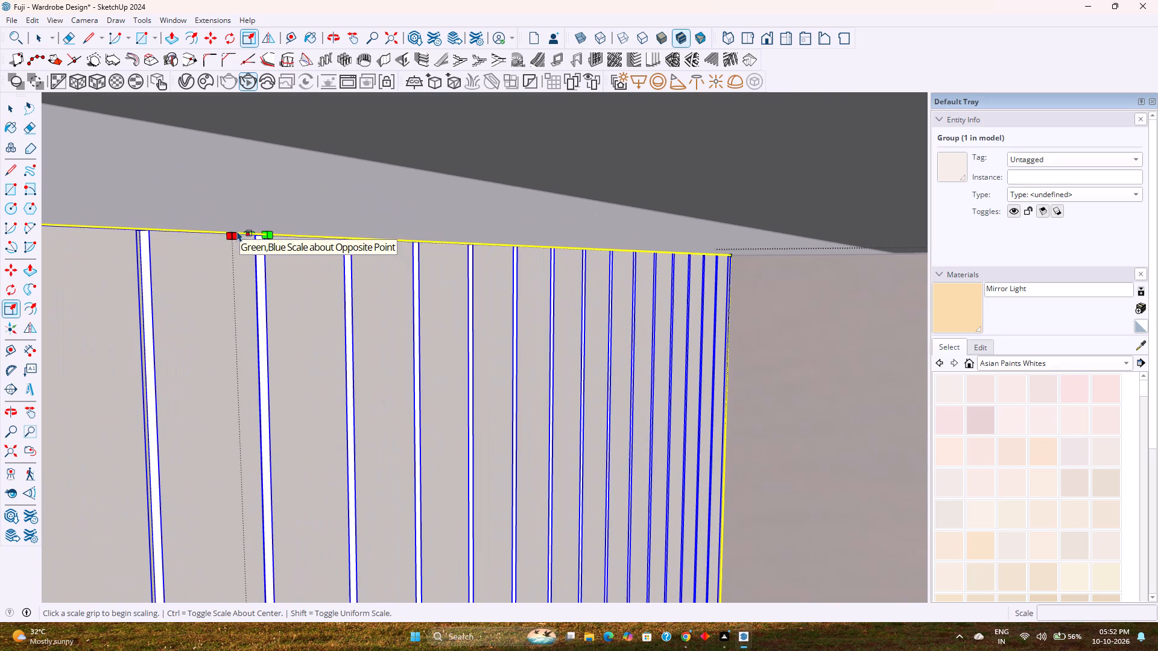
pyautogui.click(248, 231)
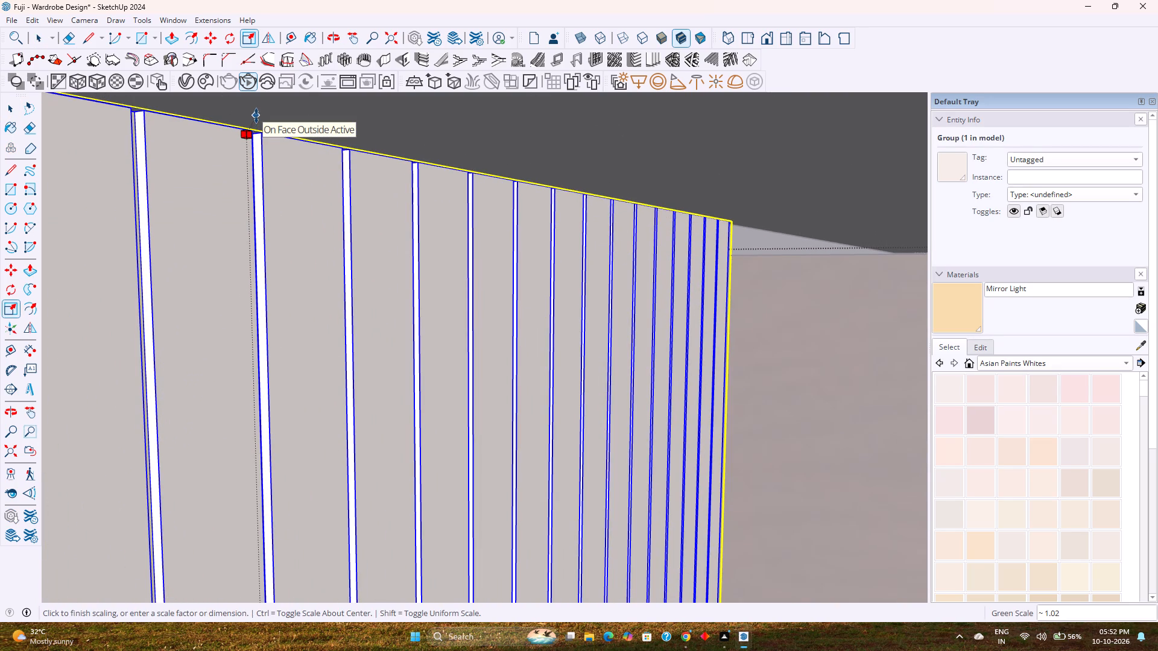
pyautogui.click(256, 116)
pyautogui.press('space')
pyautogui.press('Escape')
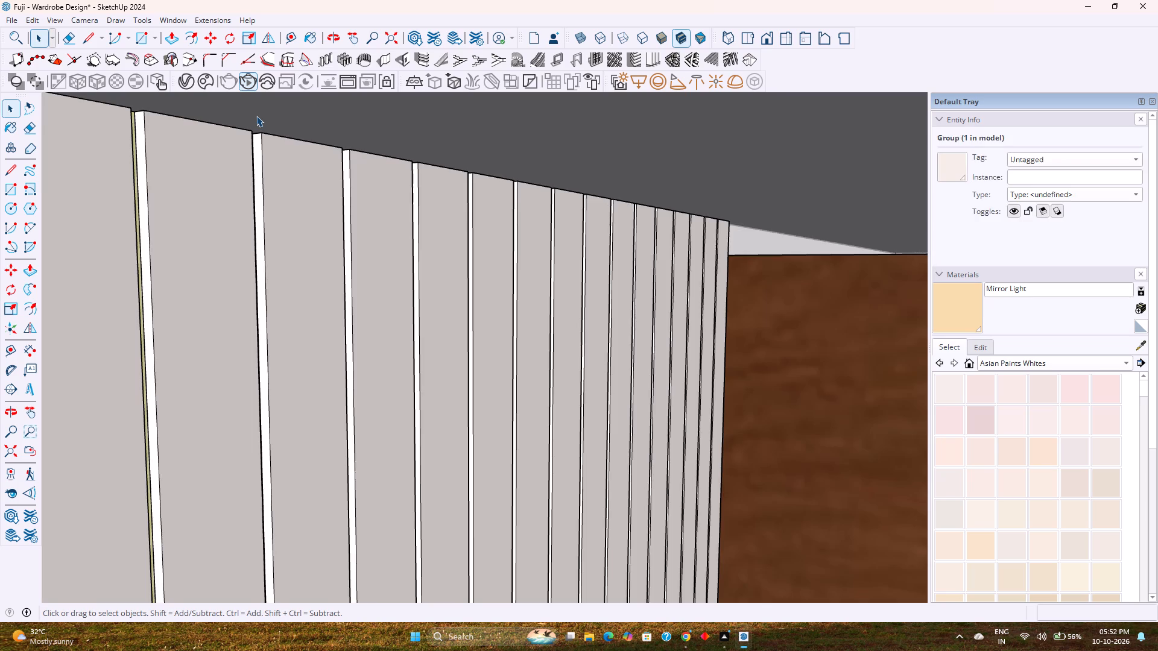
# Examine the fluted panel's top edge against the ceiling border, wardrobe and open shelf unit, close up and from the front.
pyautogui.scroll(-3, 256, 116)
pyautogui.scroll(-1, 265, 181)
pyautogui.moveTo(306, 215); pyautogui.dragTo(227, 205, button='middle')
pyautogui.scroll(-9, 226, 204)
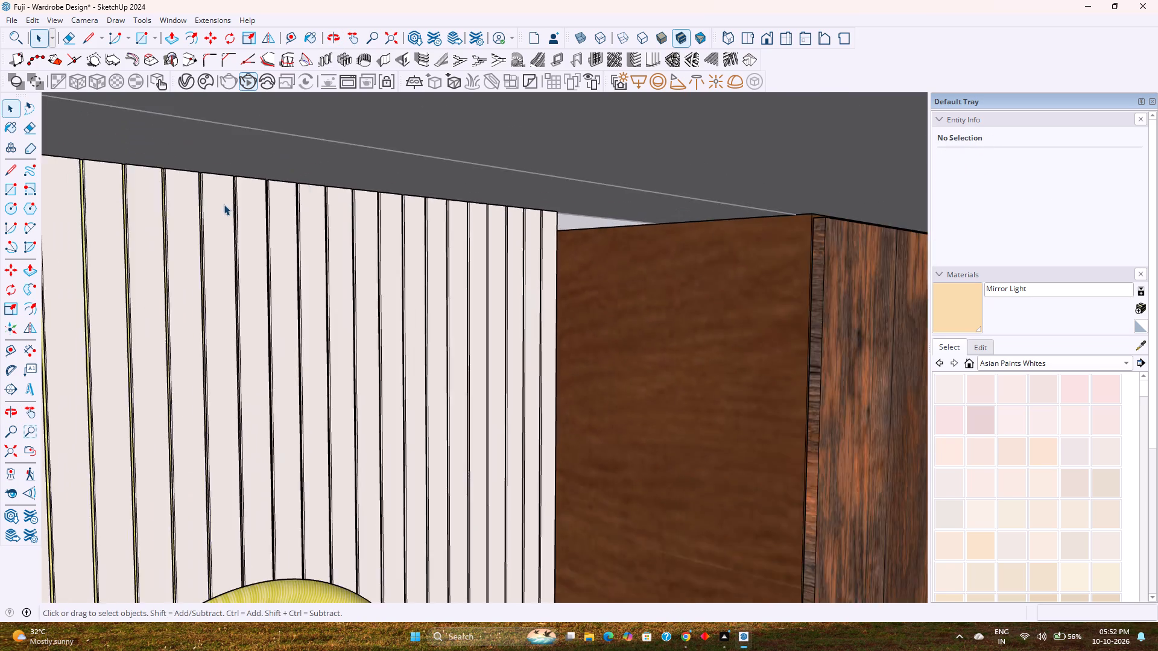
pyautogui.scroll(-9, 224, 204)
pyautogui.moveTo(259, 235); pyautogui.dragTo(191, 212, button='middle')
pyautogui.scroll(-5, 214, 216)
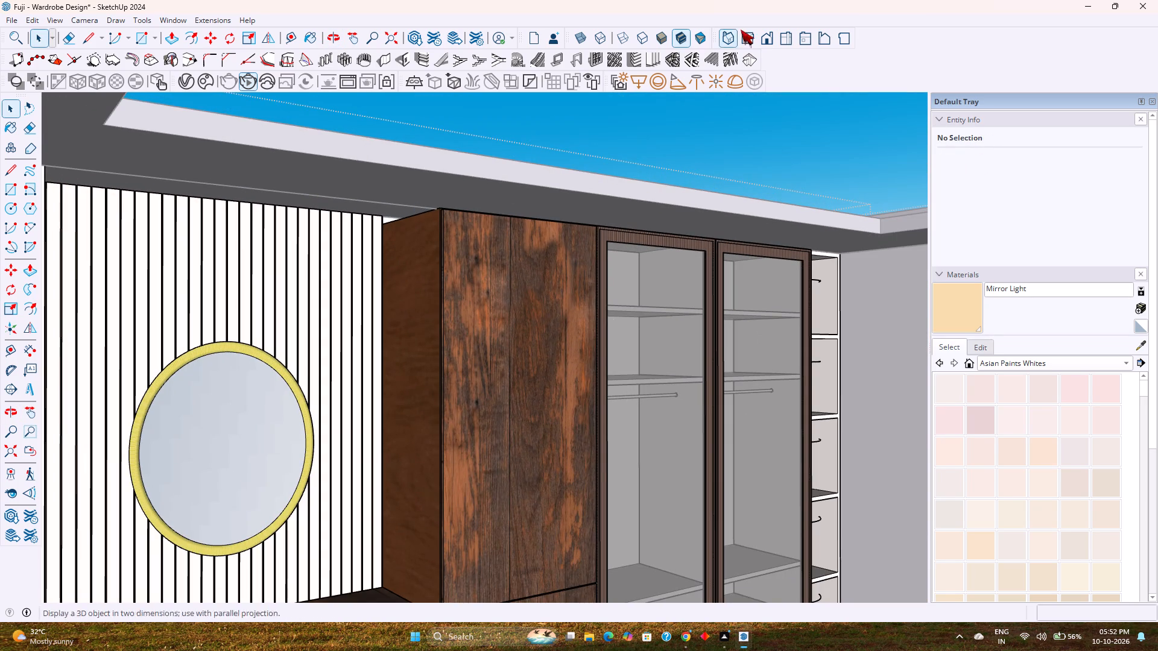
pyautogui.click(764, 37)
pyautogui.keyDown('shift'); pyautogui.moveTo(299, 297); pyautogui.dragTo(464, 187, button='middle'); pyautogui.keyUp('shift')
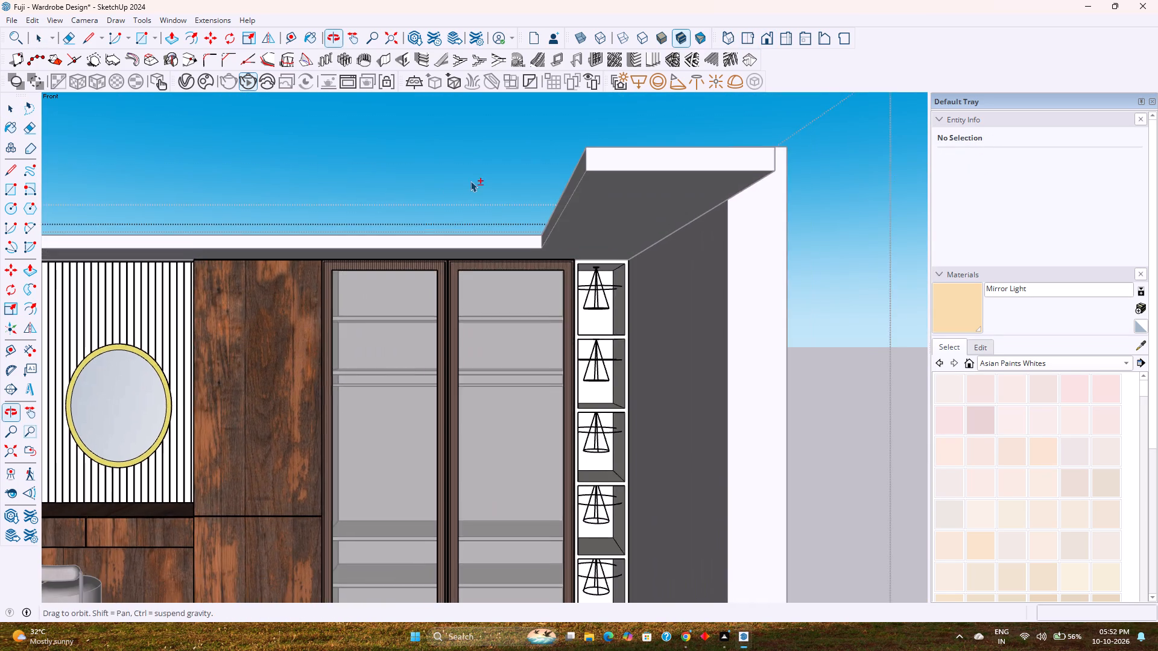
pyautogui.keyDown('shift'); pyautogui.moveTo(327, 336); pyautogui.dragTo(562, 300, button='middle'); pyautogui.keyUp('shift')
pyautogui.scroll(1, 364, 310)
pyautogui.keyDown('shift'); pyautogui.middleClick(332, 275); pyautogui.keyUp('shift')
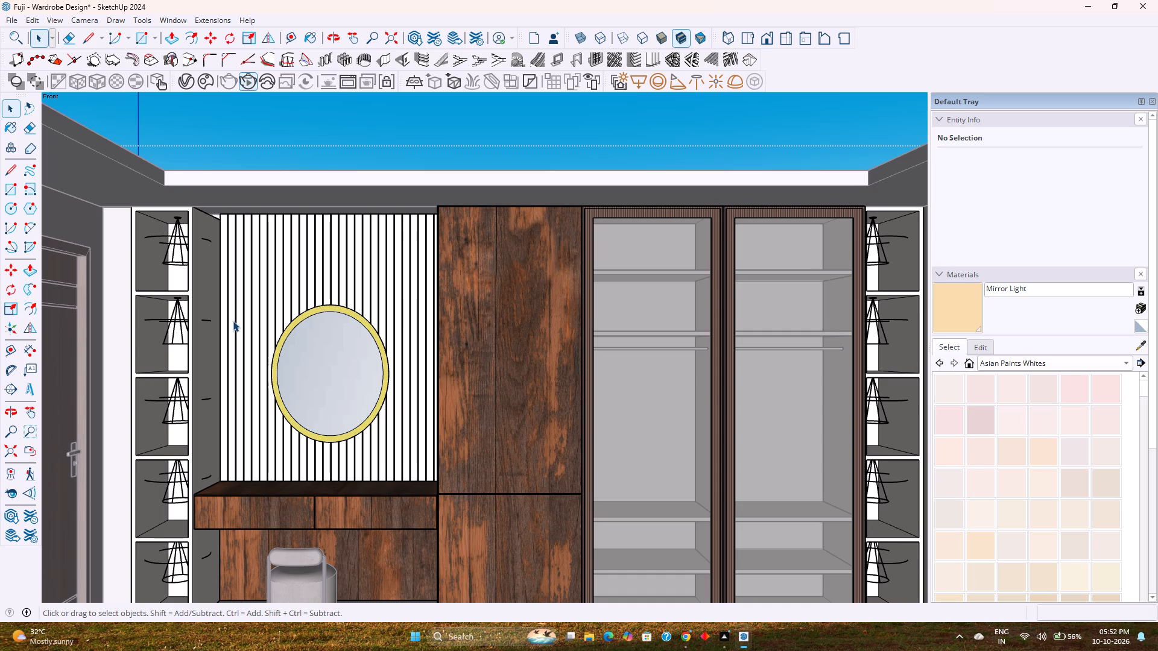
pyautogui.scroll(-3, 274, 320)
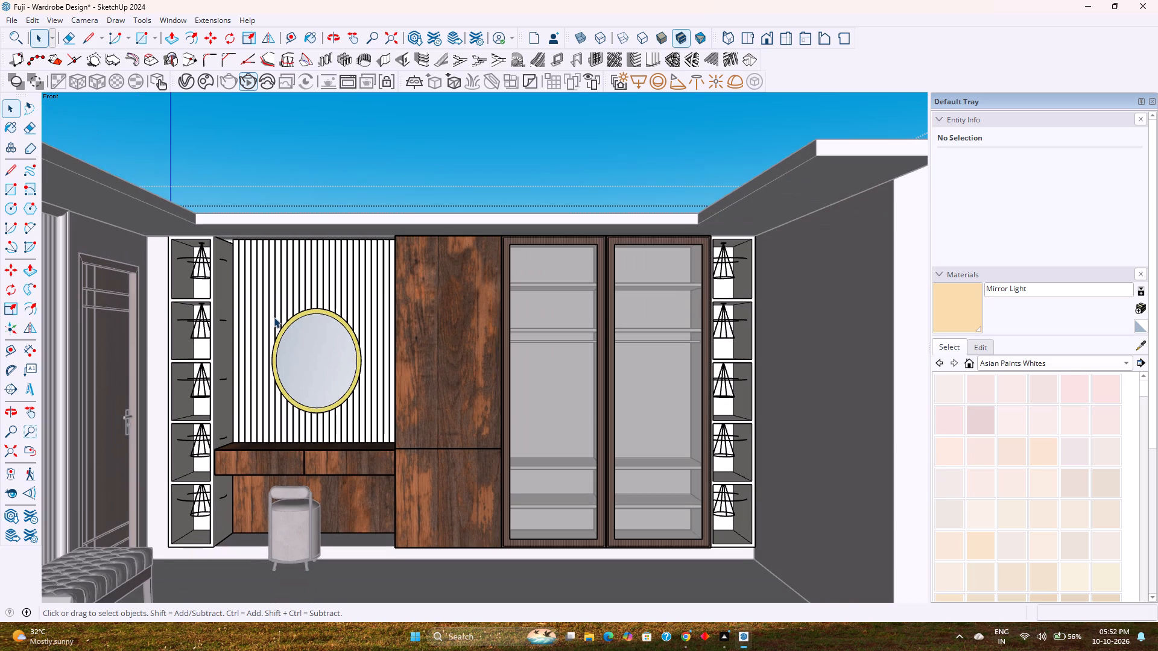
# Scale the open shelf unit beside the fluted mirror panel upward so its top meets the panel's top edge under the ceiling border.
pyautogui.scroll(15, 236, 239)
pyautogui.click(238, 263)
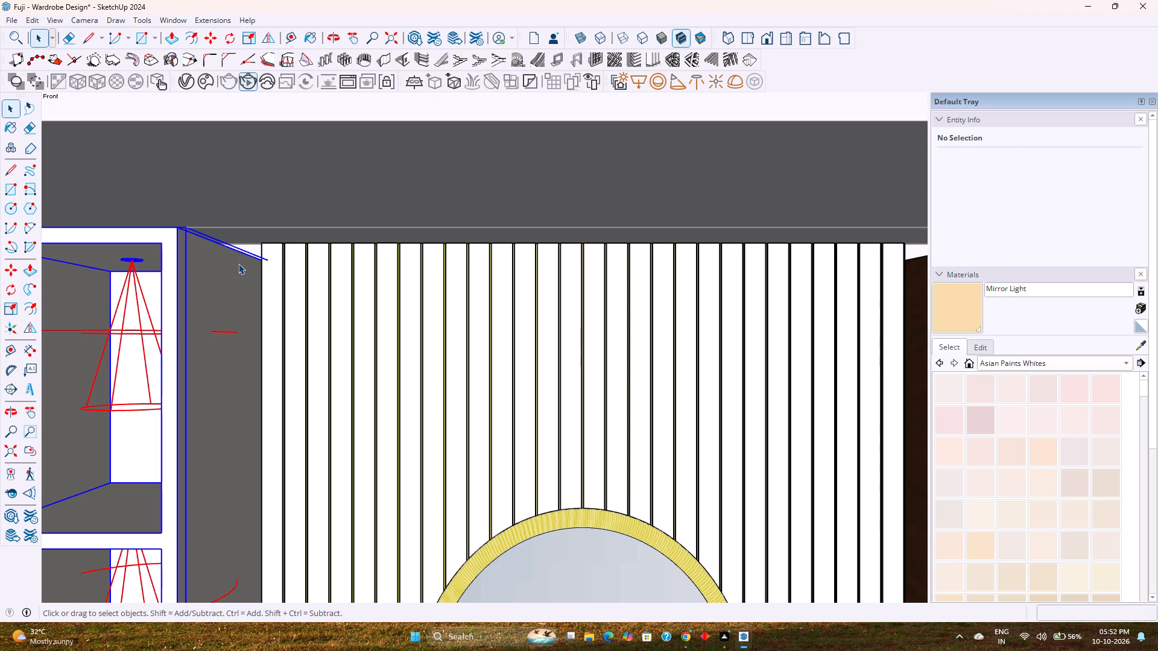
pyautogui.press('s')
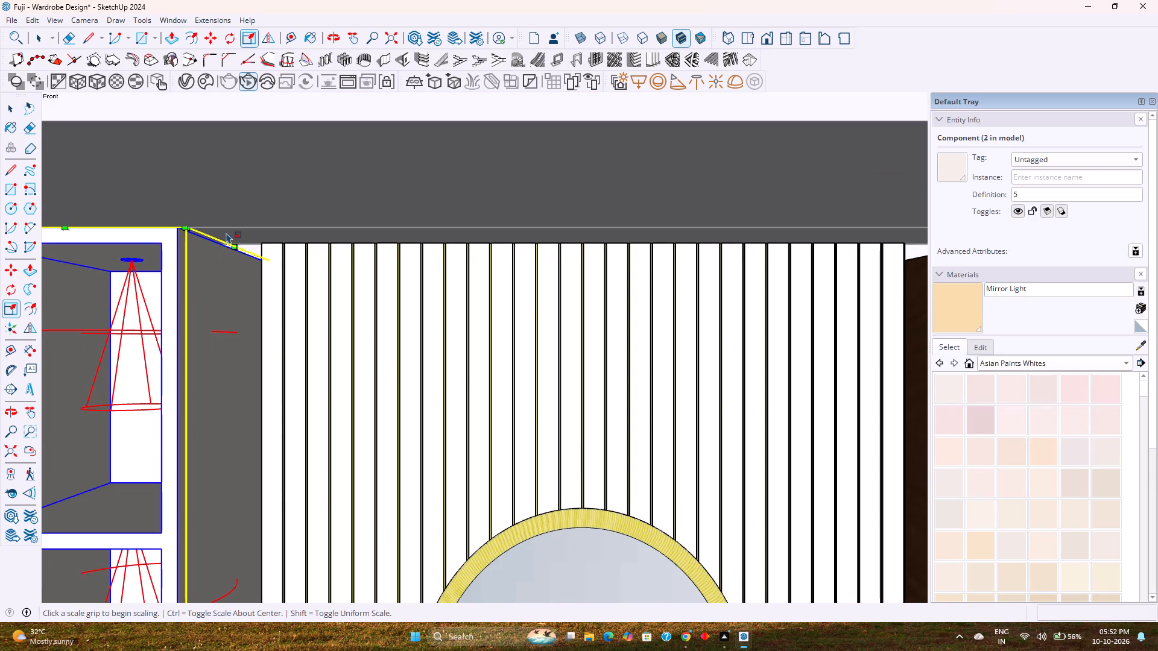
pyautogui.moveTo(225, 234); pyautogui.dragTo(80, 252, button='middle')
pyautogui.scroll(14, 132, 227)
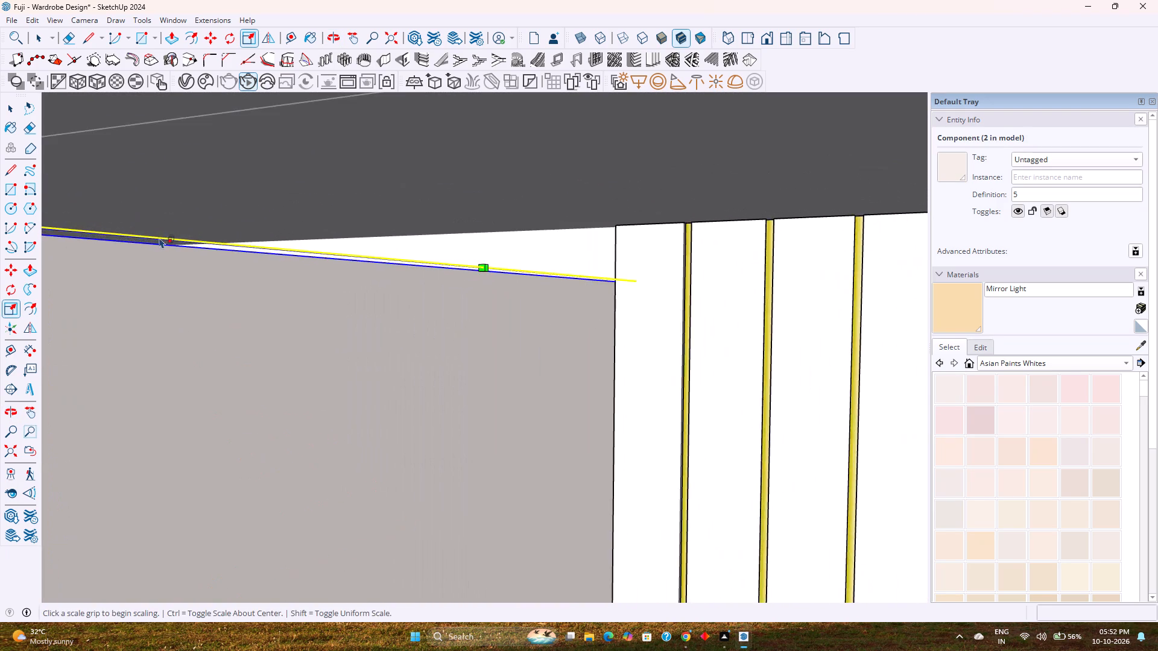
pyautogui.scroll(2, 159, 237)
pyautogui.moveTo(163, 236); pyautogui.dragTo(196, 236, button='middle')
pyautogui.scroll(-16, 197, 236)
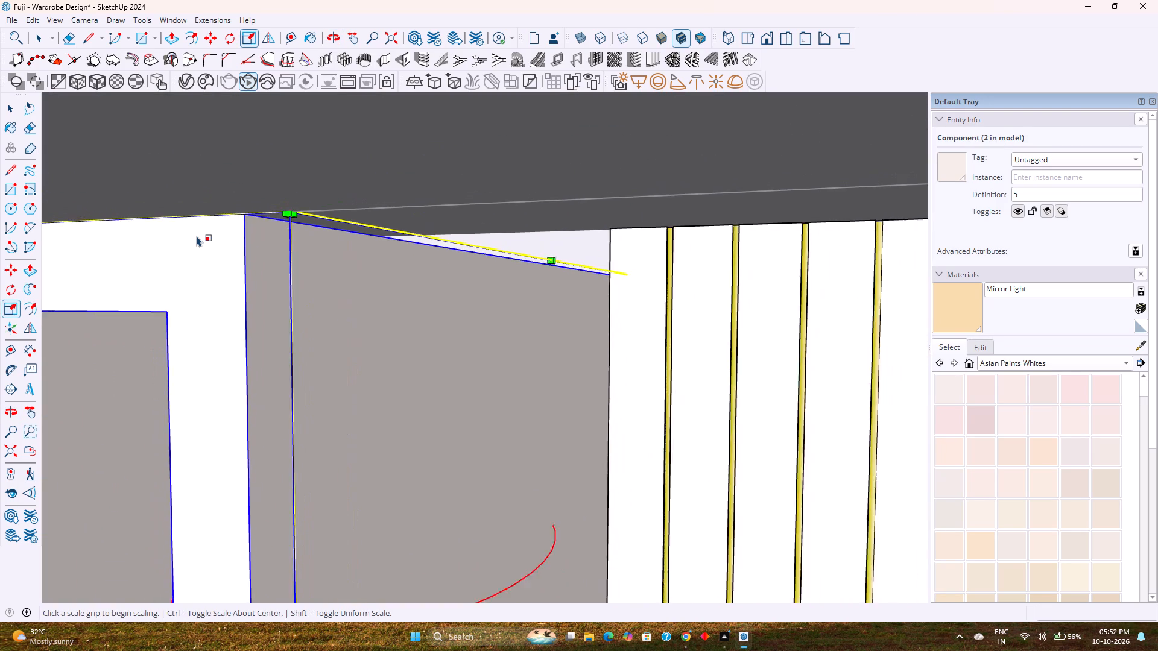
pyautogui.scroll(-7, 197, 236)
pyautogui.keyDown('shift'); pyautogui.moveTo(197, 236); pyautogui.dragTo(402, 316, button='middle'); pyautogui.keyUp('shift')
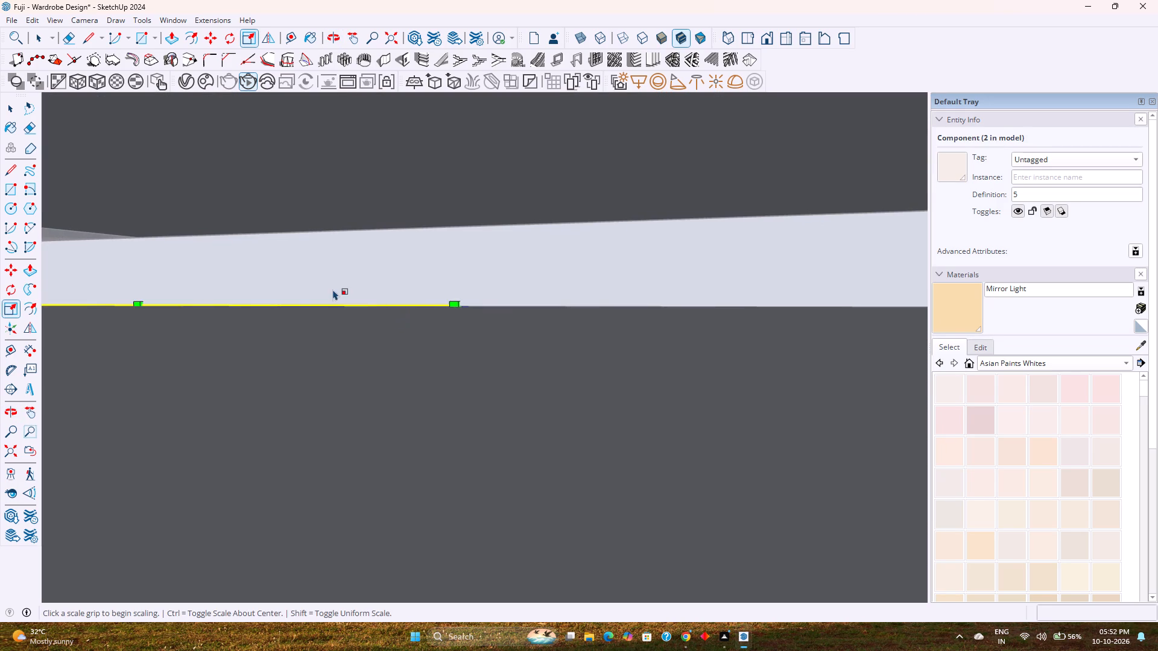
pyautogui.scroll(-5, 324, 289)
pyautogui.scroll(1, 332, 286)
pyautogui.moveTo(332, 286); pyautogui.dragTo(410, 288, button='middle')
pyautogui.scroll(-5, 410, 286)
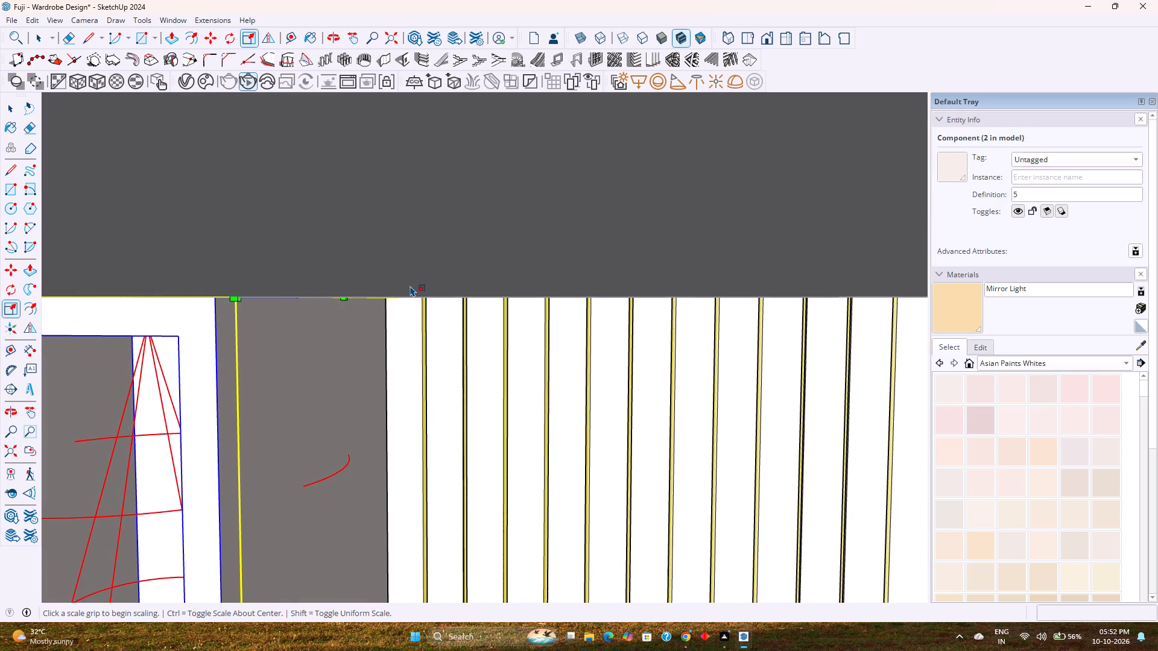
pyautogui.press('k')
pyautogui.scroll(-5, 341, 271)
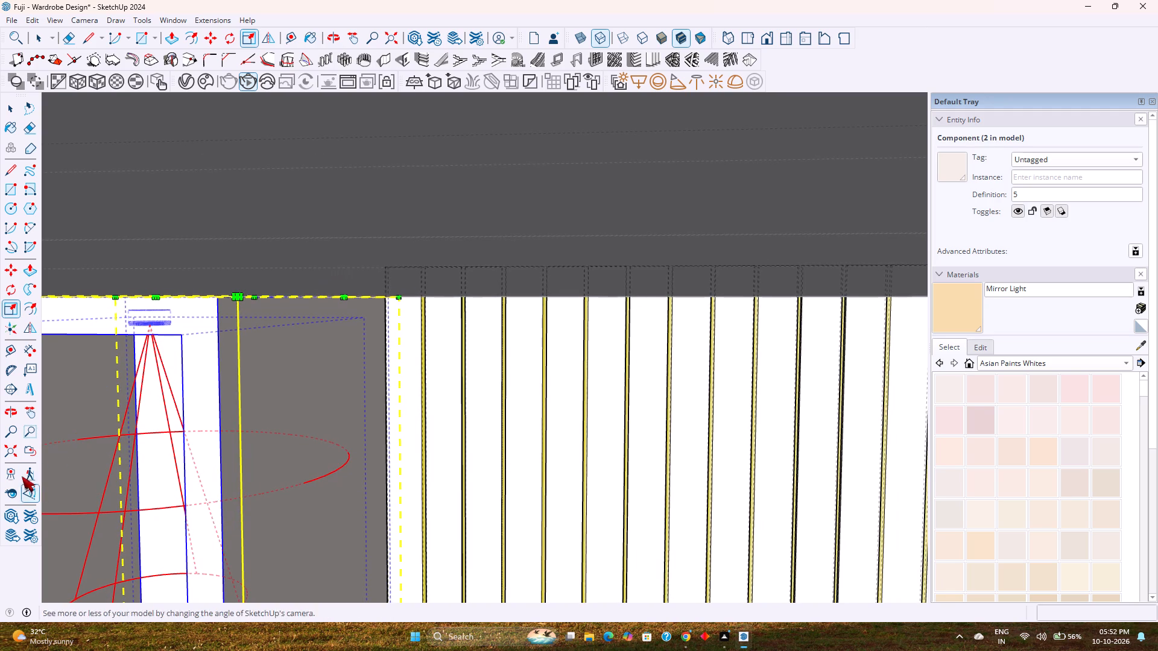
pyautogui.click(10, 456)
pyautogui.moveTo(293, 219); pyautogui.dragTo(318, 364, button='middle')
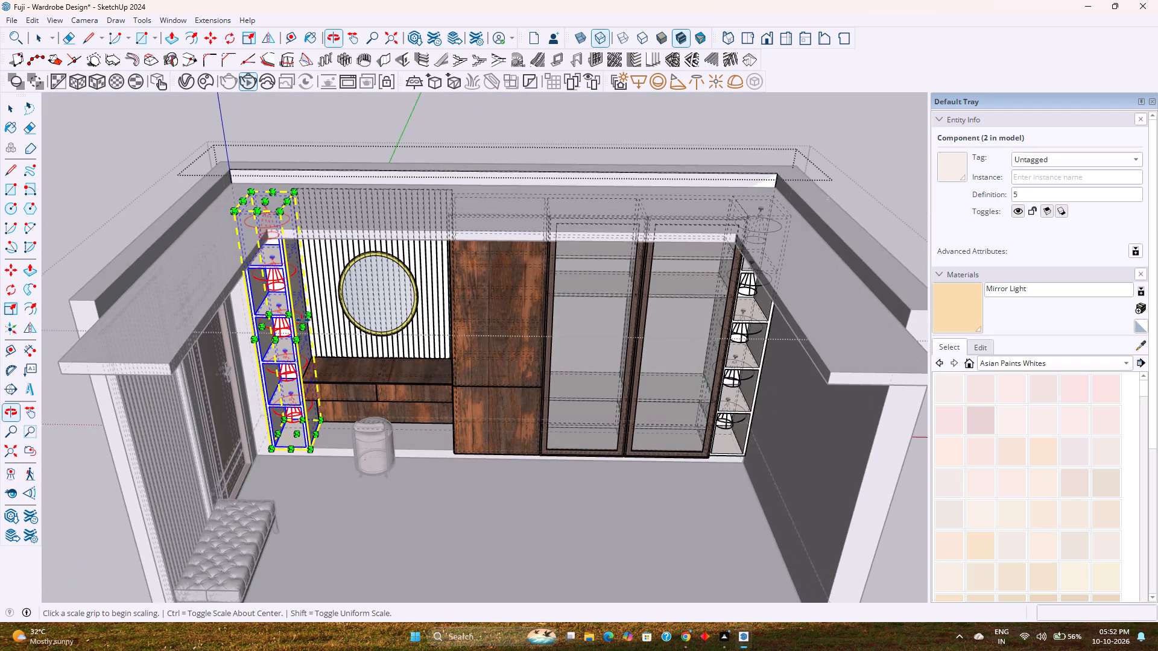
pyautogui.scroll(9, 264, 184)
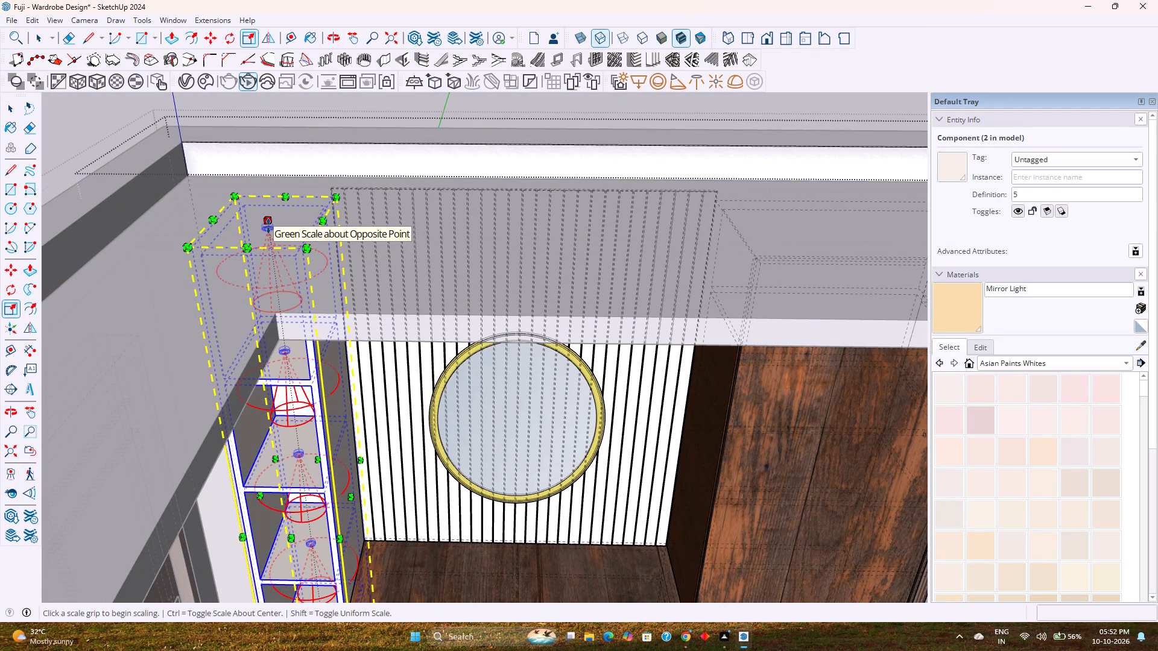
pyautogui.click(270, 219)
pyautogui.scroll(4, 341, 189)
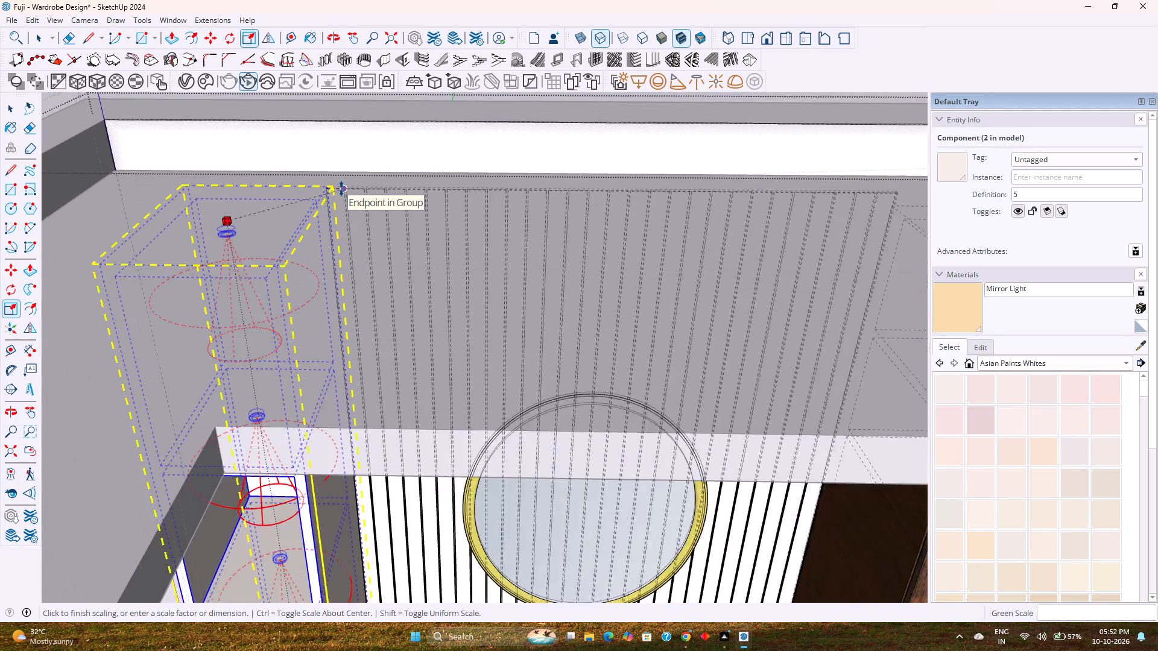
pyautogui.scroll(15, 341, 189)
pyautogui.click(332, 188)
pyautogui.press('space')
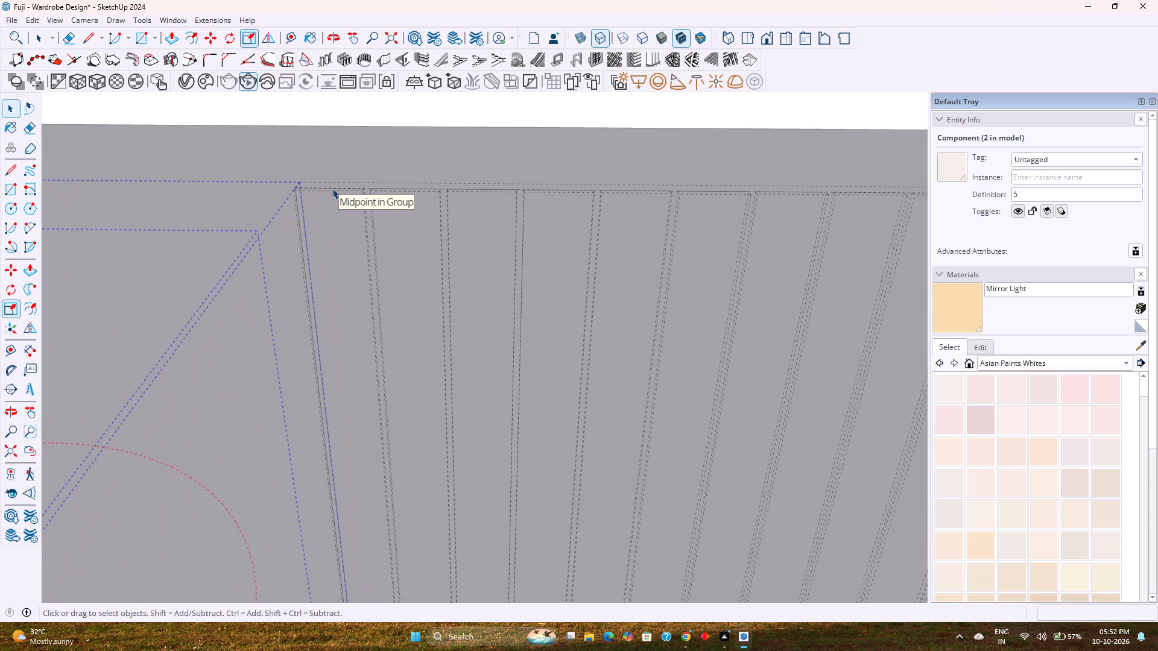
# Turn off the dashed back edges, show the whole room in the standard front view and save the model.
pyautogui.write('k')
pyautogui.scroll(-11, 332, 188)
pyautogui.click(17, 451)
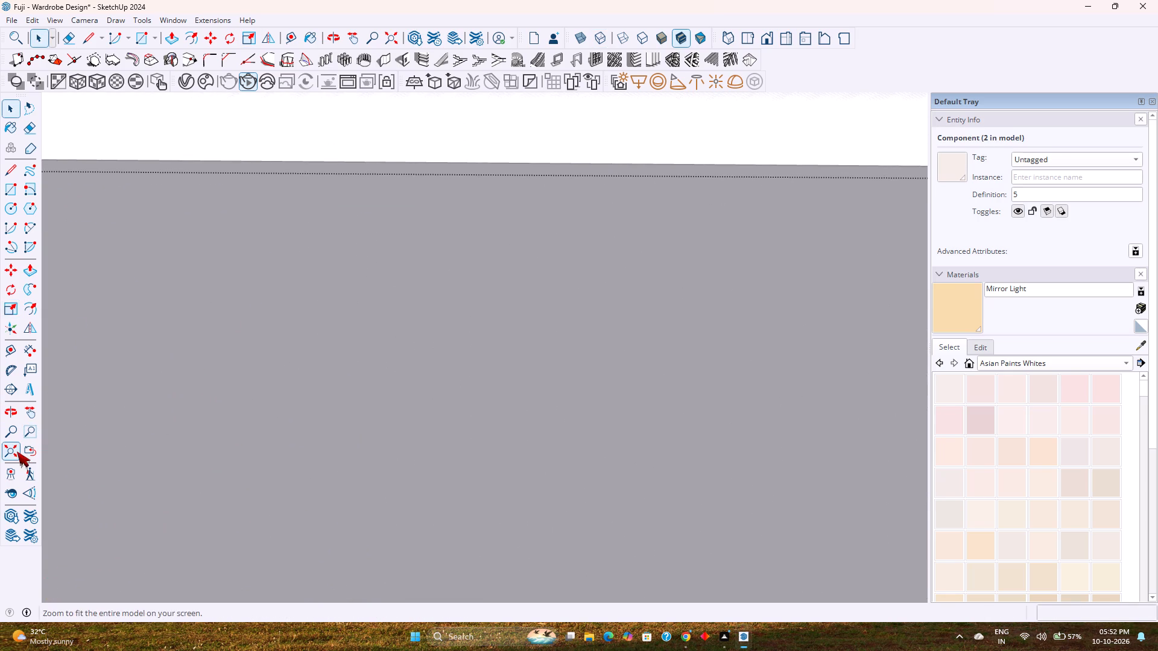
pyautogui.moveTo(324, 407); pyautogui.dragTo(323, 316, button='middle')
pyautogui.press('Escape')
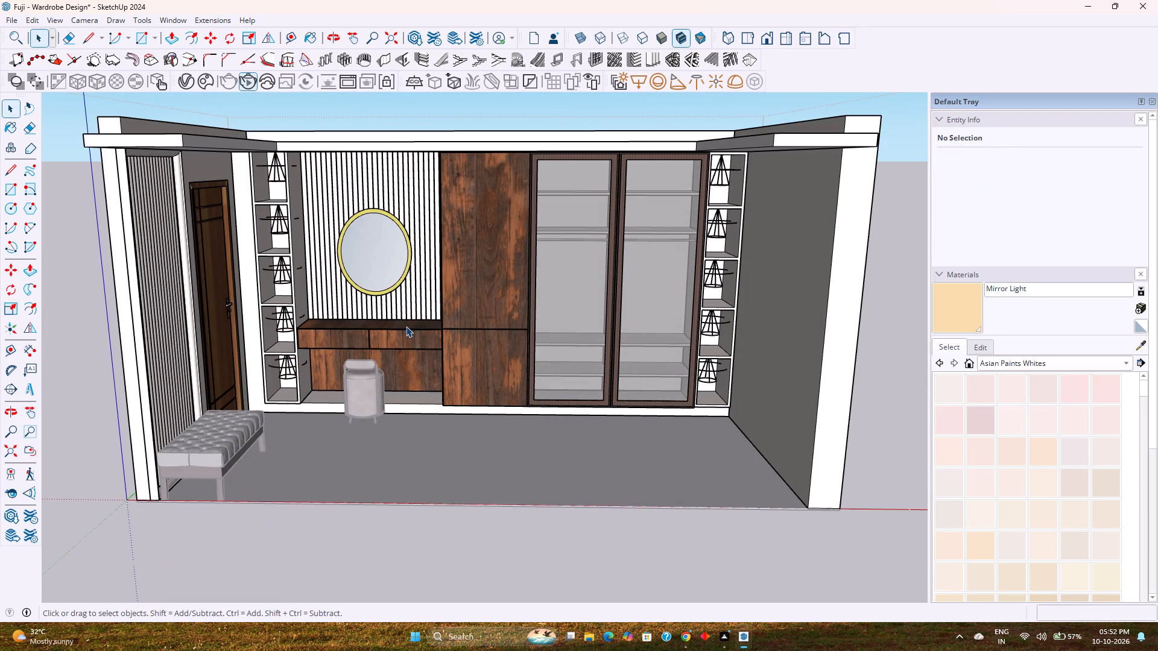
pyautogui.hotkey('ctrl', 's')
pyautogui.click(768, 42)
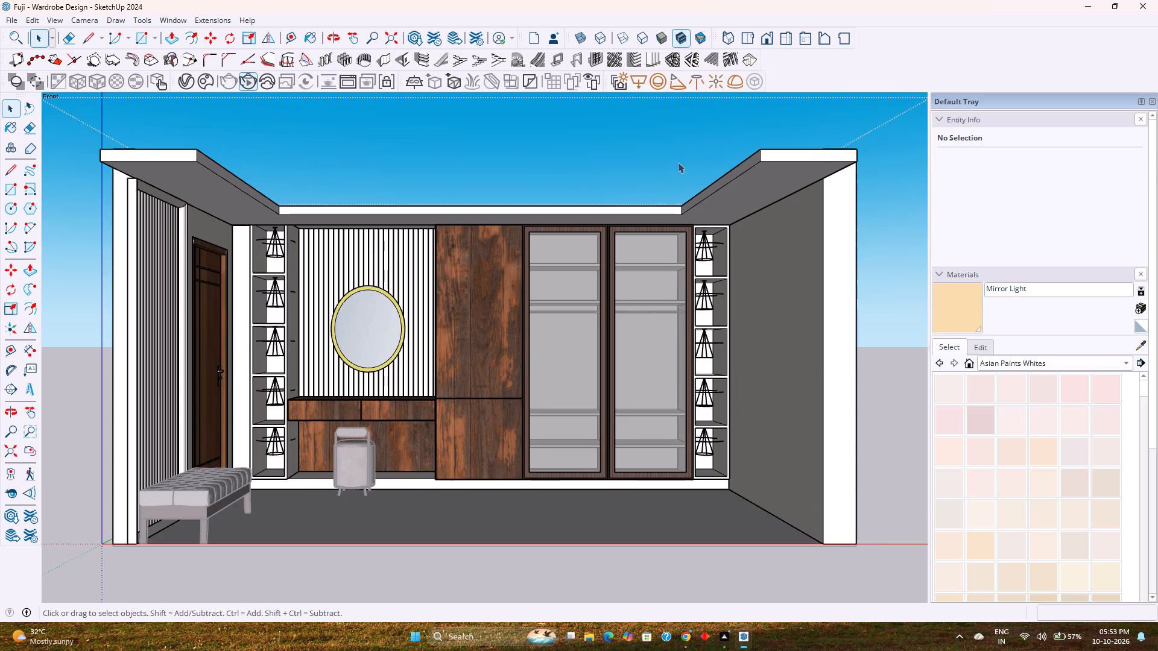
pyautogui.scroll(3, 563, 246)
pyautogui.keyDown('shift'); pyautogui.moveTo(528, 285); pyautogui.dragTo(542, 247, button='middle'); pyautogui.keyUp('shift')
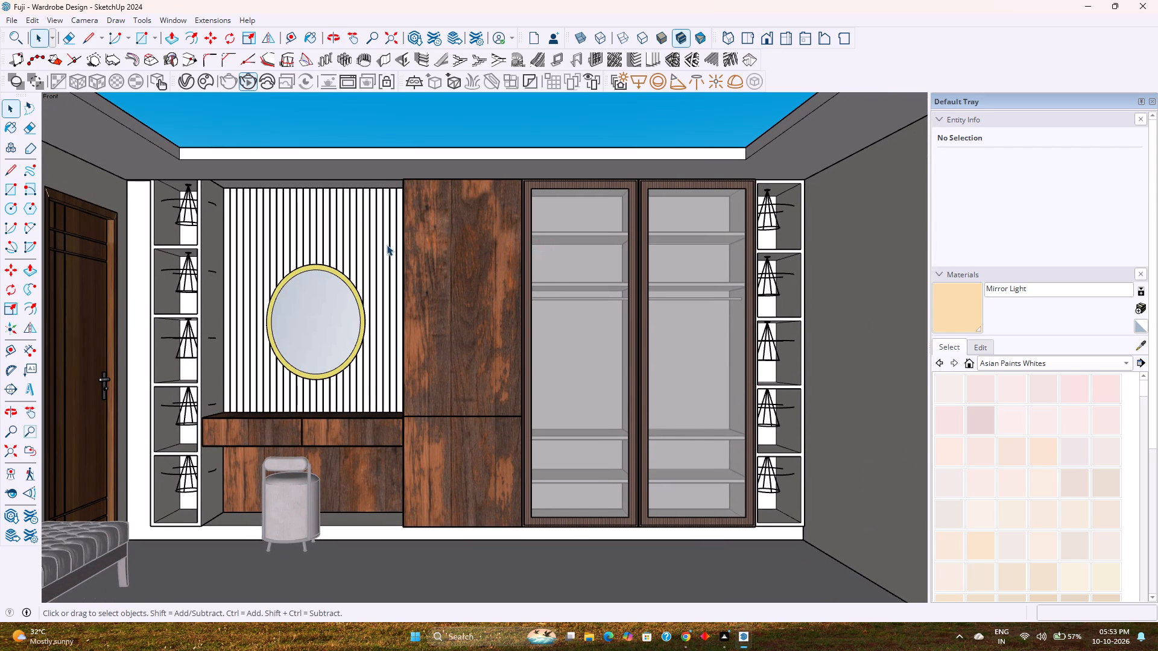
pyautogui.hotkey('ctrl', 's')
# Examine how the ceiling border meets the fluted panel, wardrobe and both open shelf units, from below, above and close up.
pyautogui.scroll(-4, 261, 163)
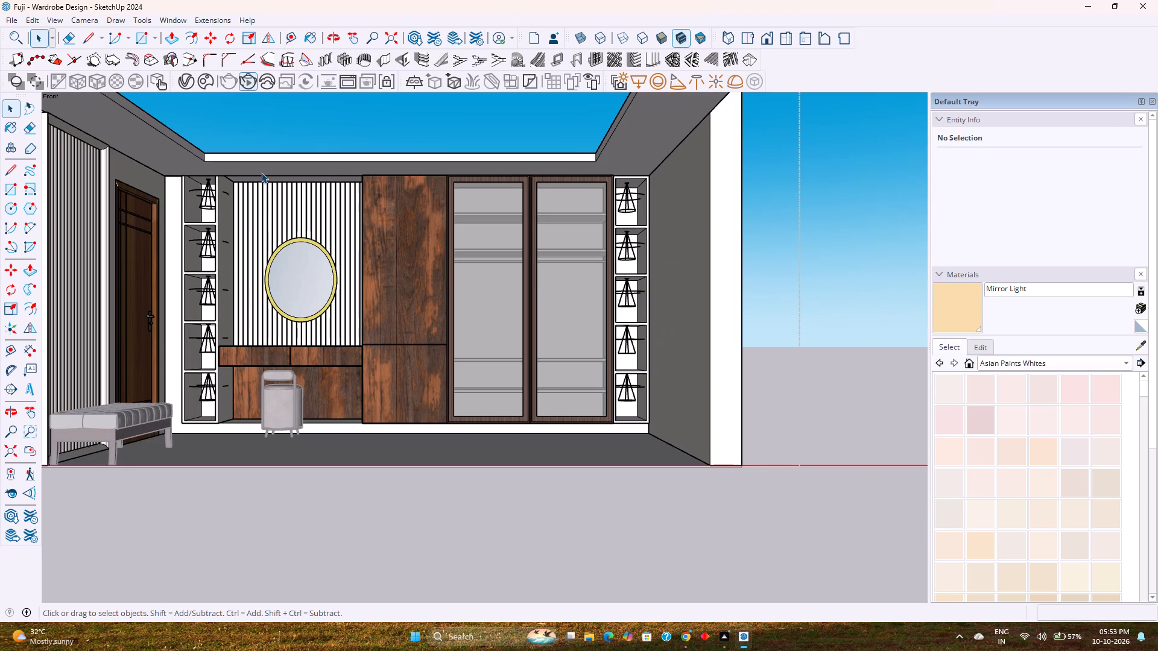
pyautogui.keyDown('shift'); pyautogui.moveTo(280, 171); pyautogui.dragTo(303, 197, button='middle'); pyautogui.keyUp('shift')
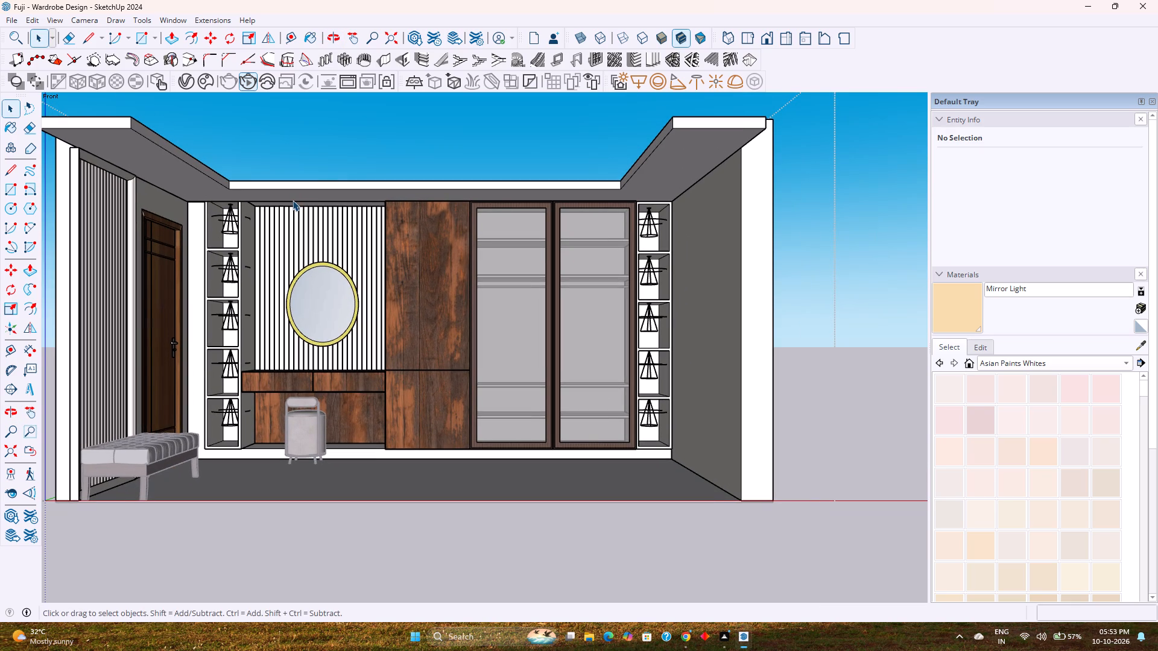
pyautogui.moveTo(348, 200); pyautogui.dragTo(375, 138, button='middle')
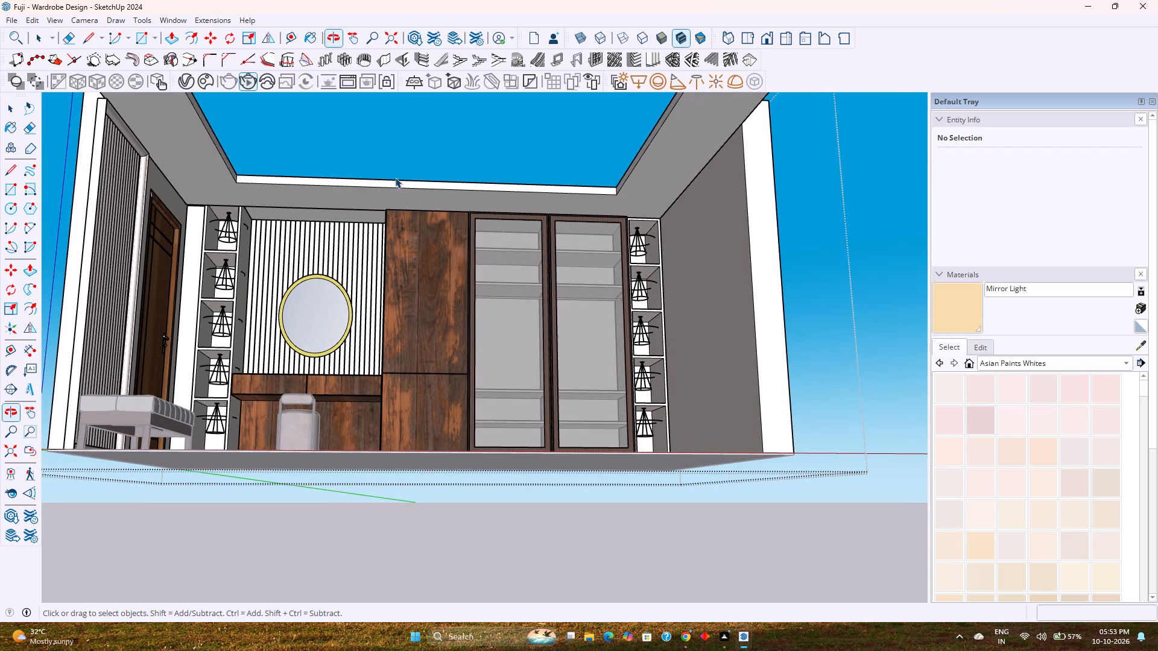
pyautogui.scroll(3, 414, 203)
pyautogui.scroll(-2, 414, 203)
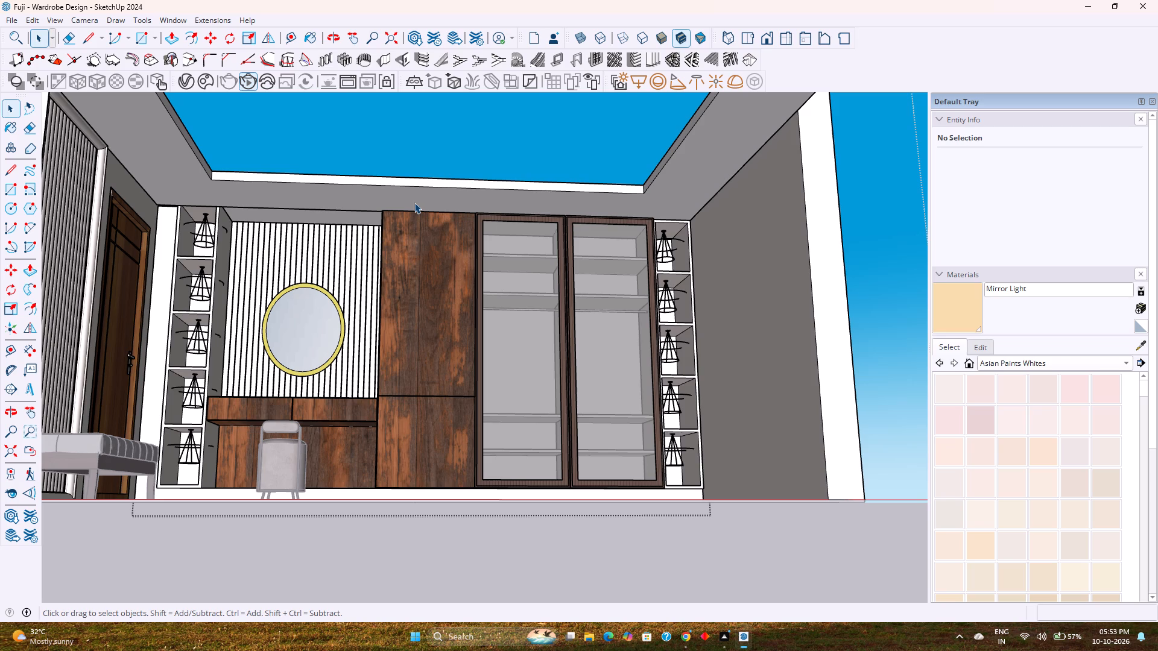
pyautogui.scroll(2, 679, 197)
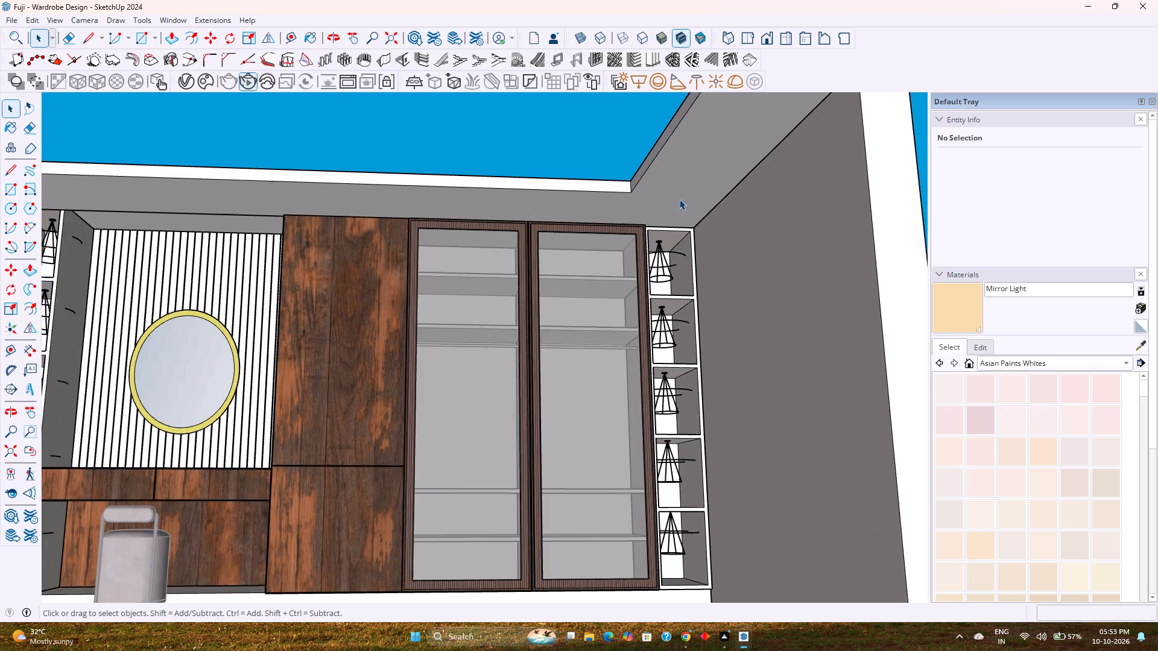
pyautogui.scroll(2, 679, 199)
pyautogui.moveTo(679, 199); pyautogui.dragTo(626, 185, button='middle')
pyautogui.scroll(5, 672, 225)
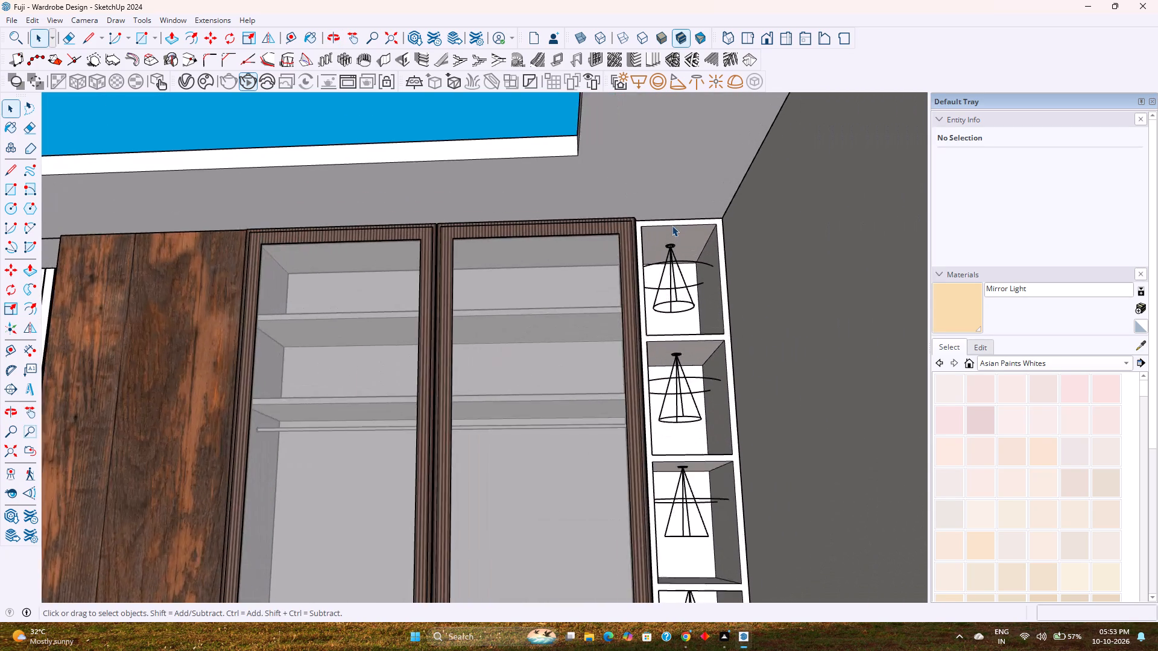
pyautogui.scroll(7, 672, 225)
pyautogui.moveTo(672, 225); pyautogui.dragTo(709, 305, button='middle')
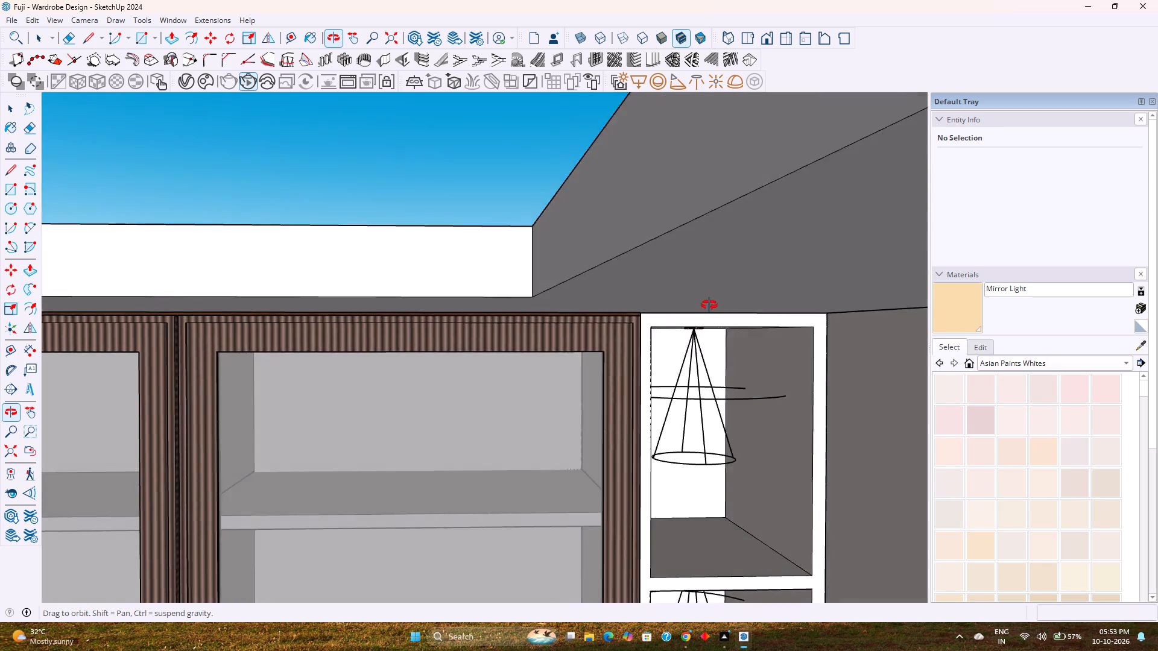
pyautogui.moveTo(709, 305); pyautogui.dragTo(710, 249, button='middle')
pyautogui.scroll(-15, 712, 249)
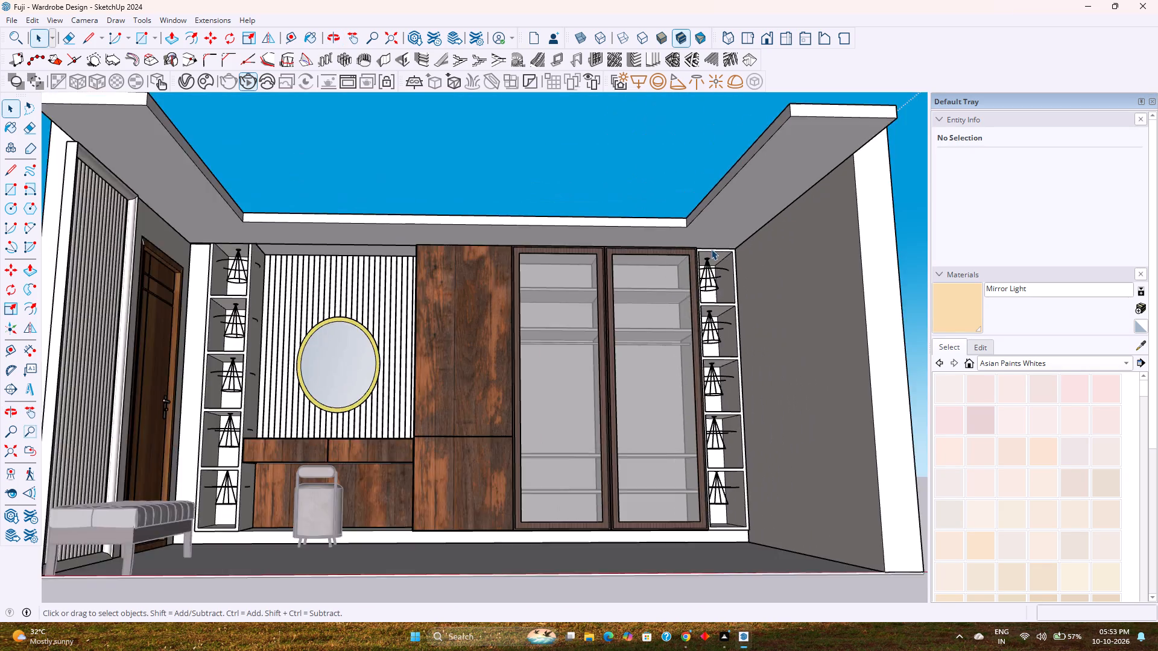
pyautogui.scroll(-4, 711, 249)
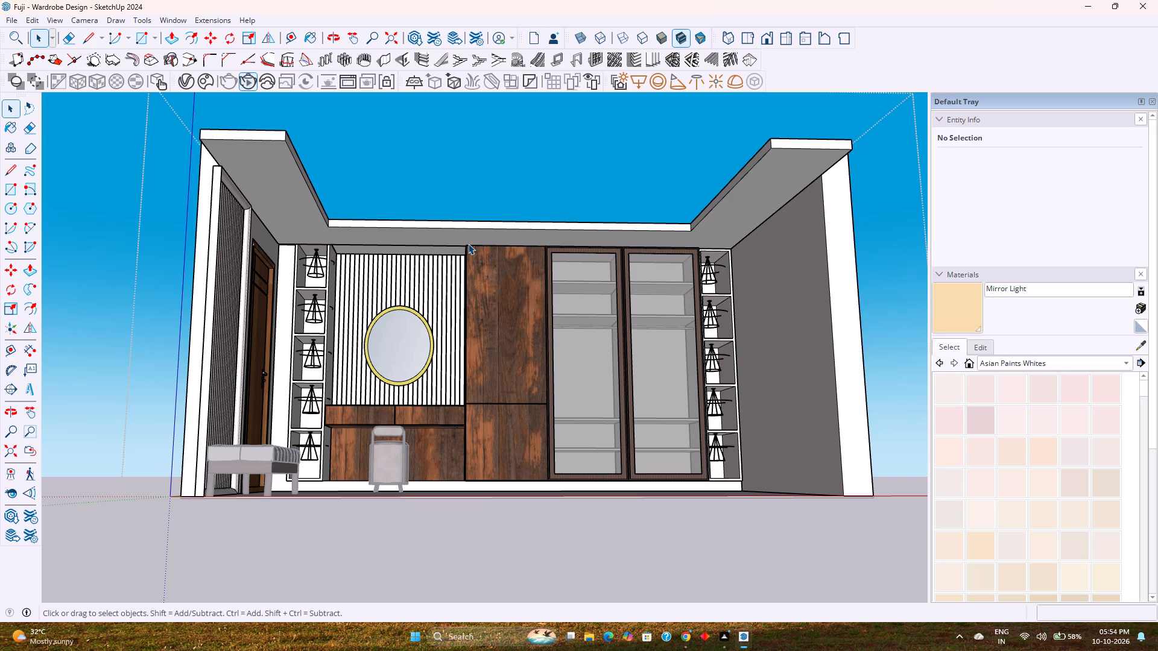
pyautogui.moveTo(519, 218); pyautogui.dragTo(527, 239, button='middle')
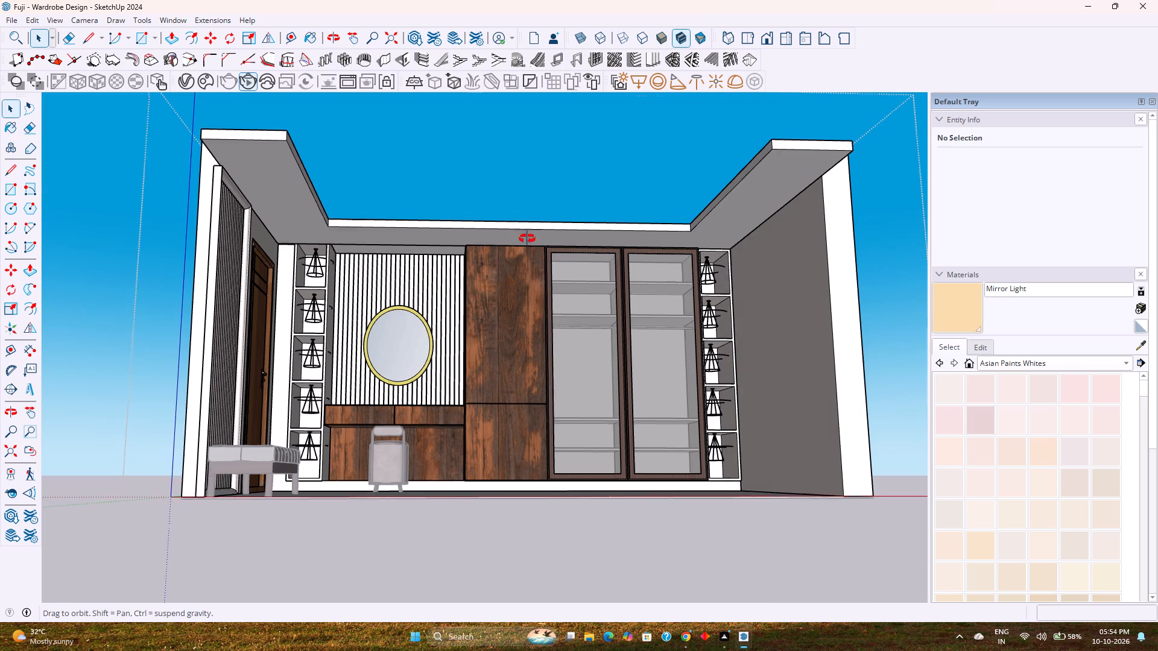
pyautogui.moveTo(527, 239); pyautogui.dragTo(533, 366, button='middle')
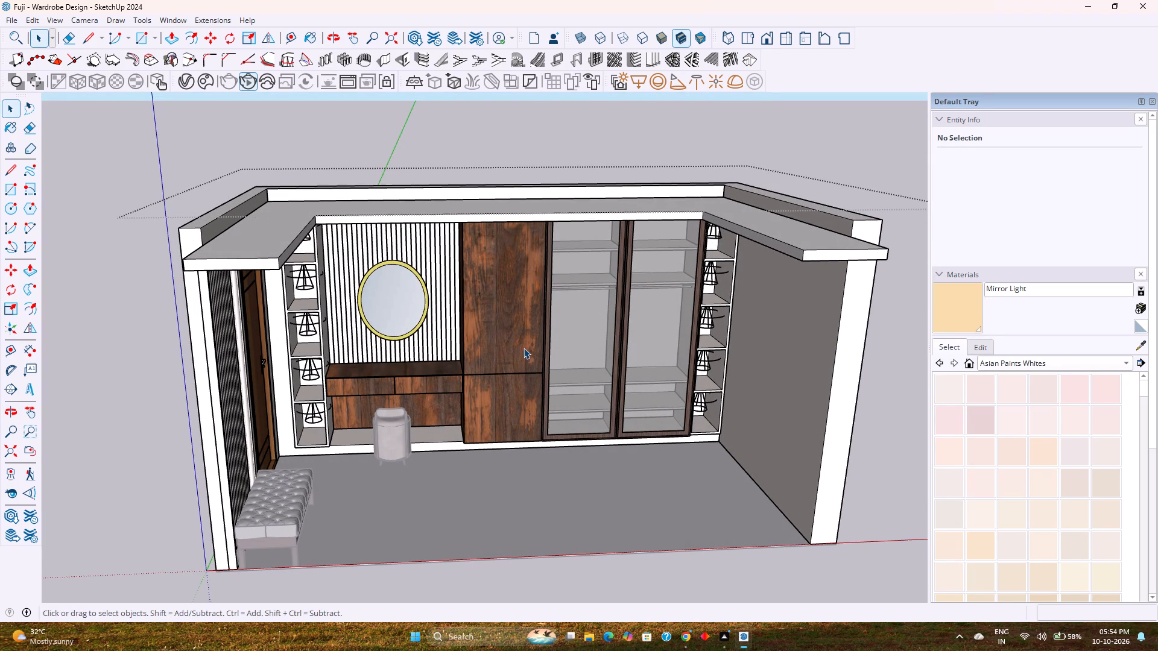
pyautogui.moveTo(477, 312); pyautogui.dragTo(456, 201, button='middle')
pyautogui.scroll(2, 521, 260)
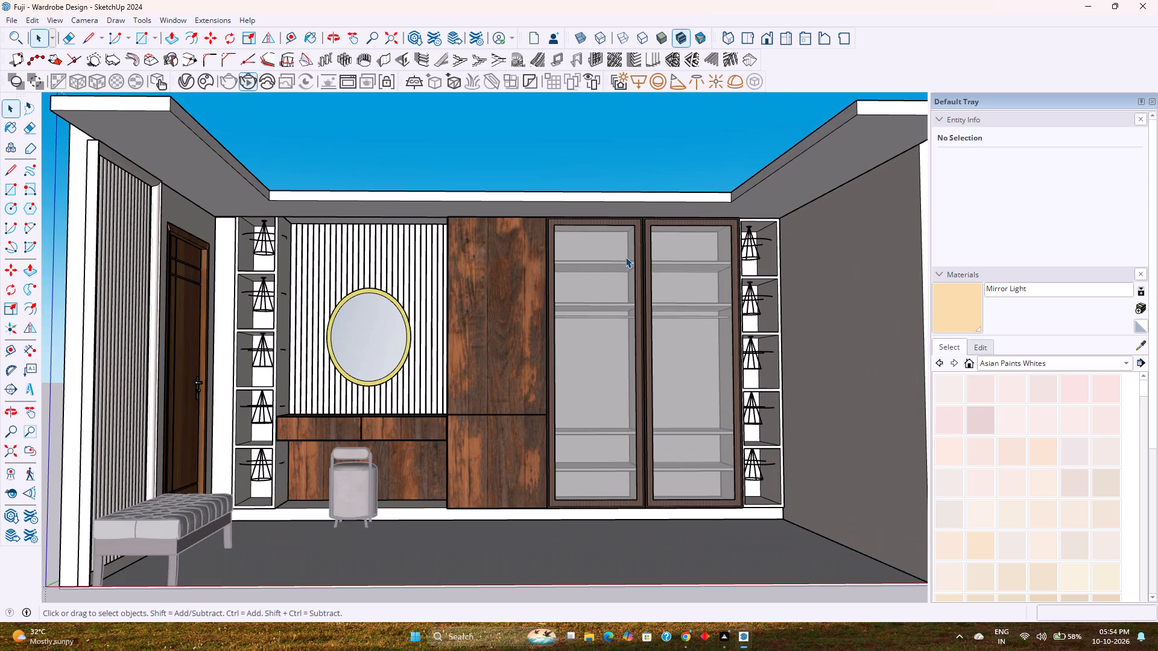
pyautogui.keyDown('shift'); pyautogui.moveTo(615, 244); pyautogui.dragTo(528, 365, button='middle'); pyautogui.keyUp('shift')
pyautogui.moveTo(517, 366); pyautogui.dragTo(528, 281, button='middle')
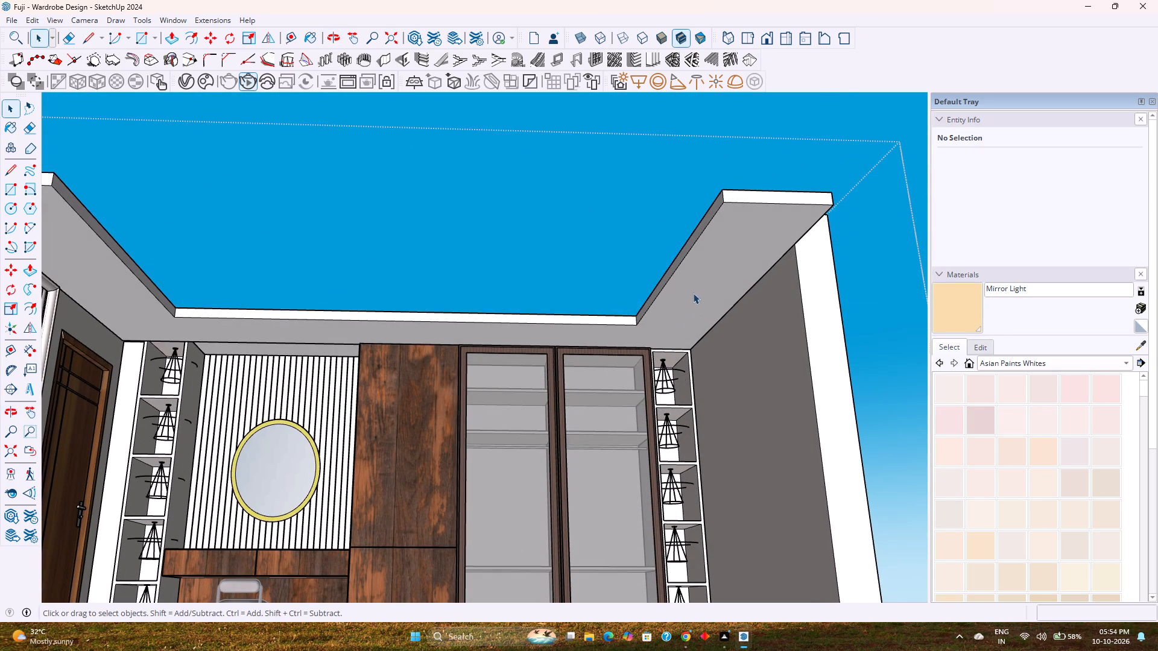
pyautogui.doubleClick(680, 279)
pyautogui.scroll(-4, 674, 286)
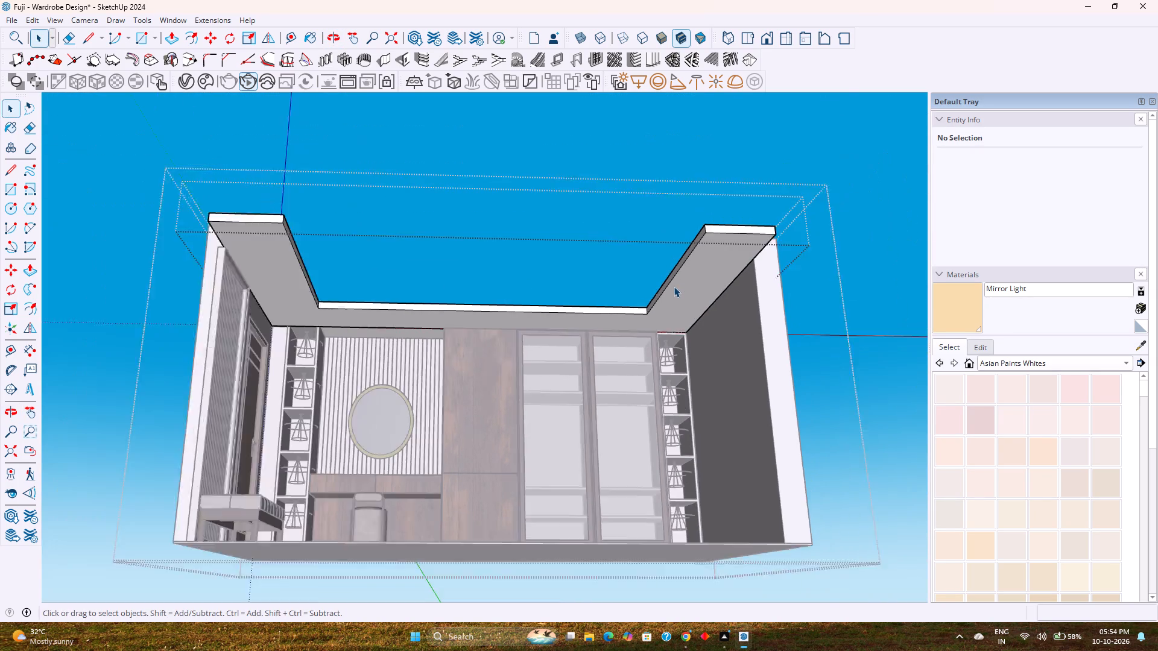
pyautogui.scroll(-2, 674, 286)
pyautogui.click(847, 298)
# Isolate the false ceiling border by inverting its selection and hiding the surrounding walls, door, dresser, wardrobe and shelf units.
pyautogui.click(713, 269)
pyautogui.rightClick(713, 269)
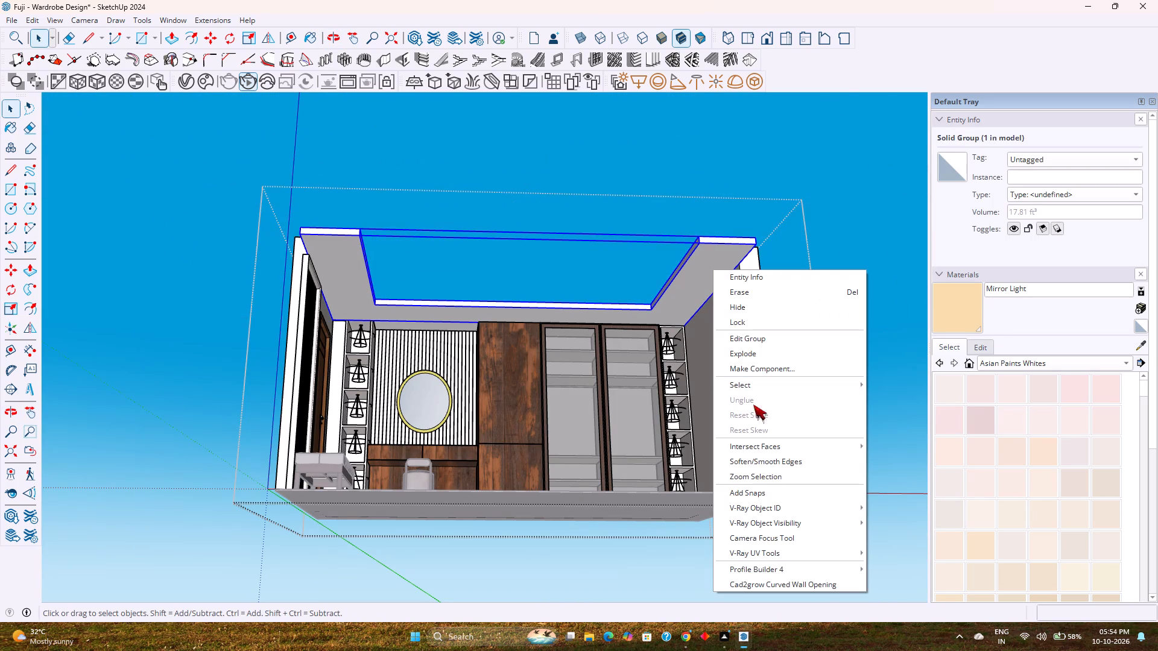
pyautogui.click(899, 398)
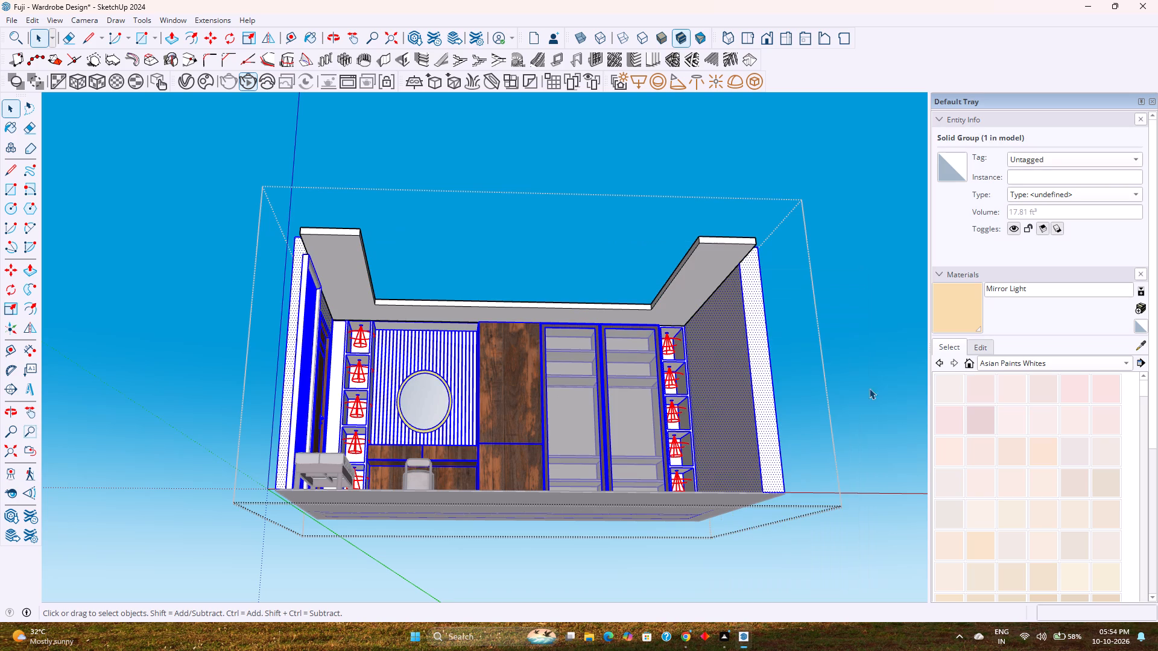
pyautogui.rightClick(747, 346)
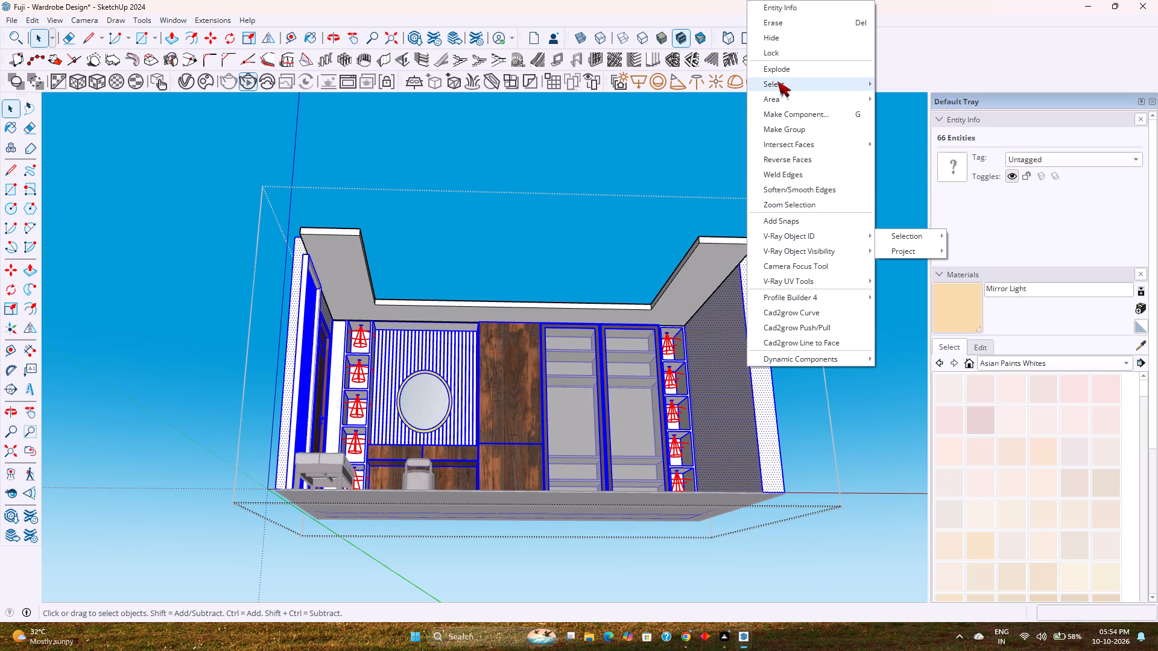
pyautogui.click(771, 43)
pyautogui.scroll(4, 687, 260)
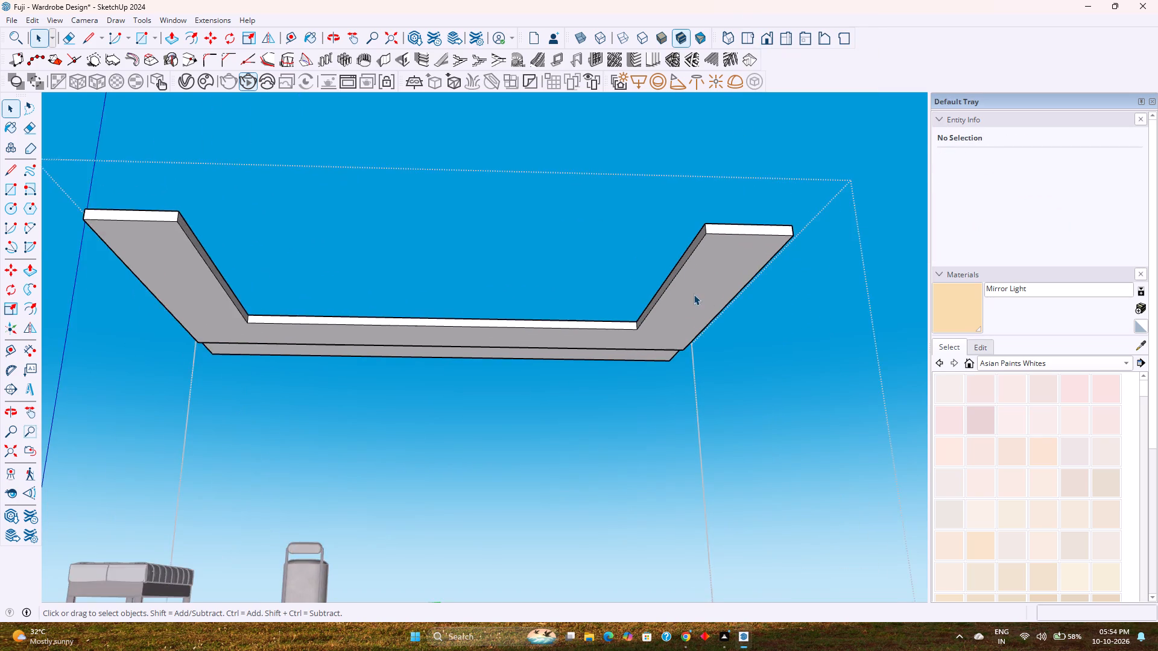
# Open the false ceiling border for editing and place a guide 7" from the right arm's inner edge, along its underside.
pyautogui.scroll(1, 694, 294)
pyautogui.doubleClick(671, 289)
pyautogui.scroll(3, 670, 295)
pyautogui.moveTo(660, 307); pyautogui.dragTo(656, 250, button='middle')
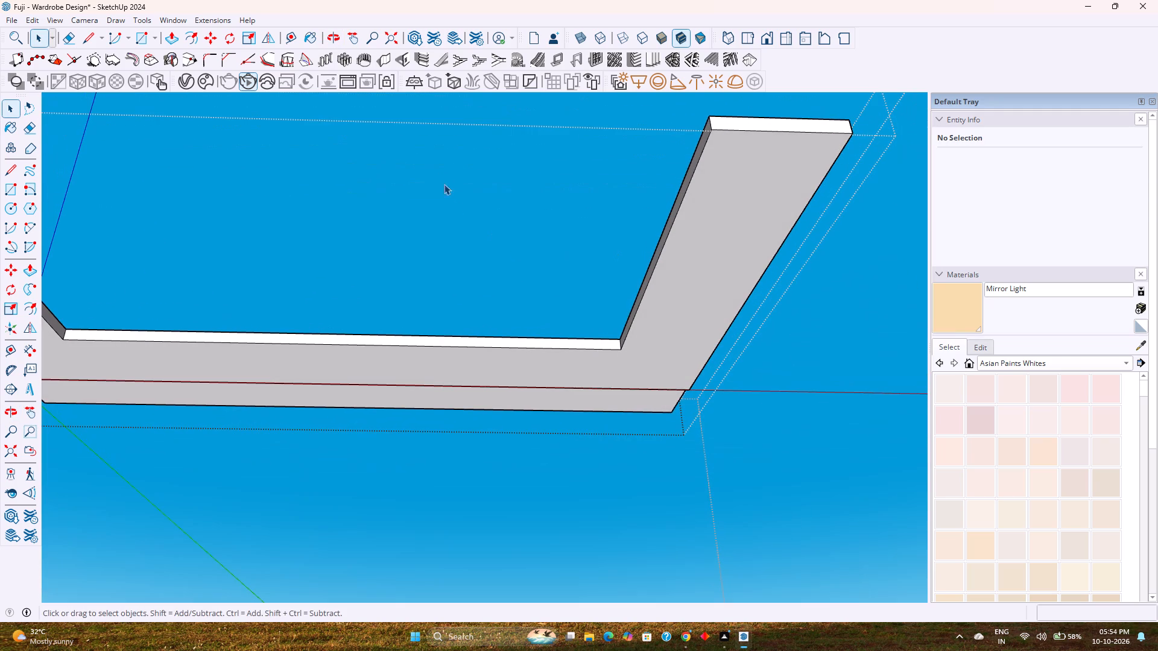
pyautogui.click(290, 41)
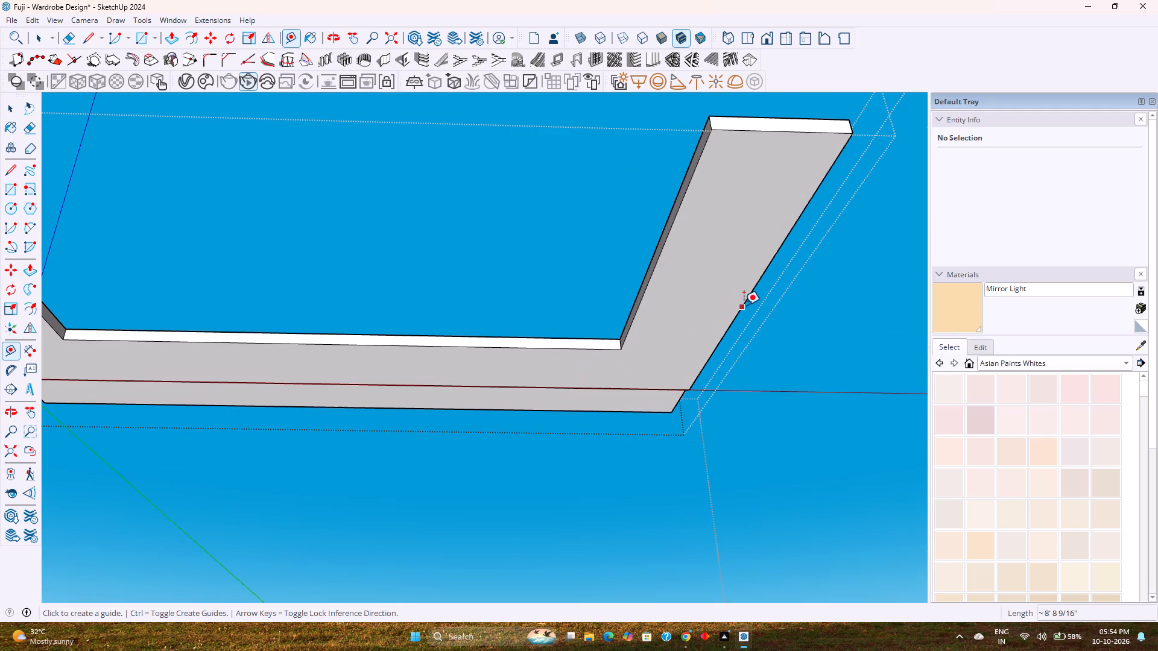
pyautogui.click(744, 305)
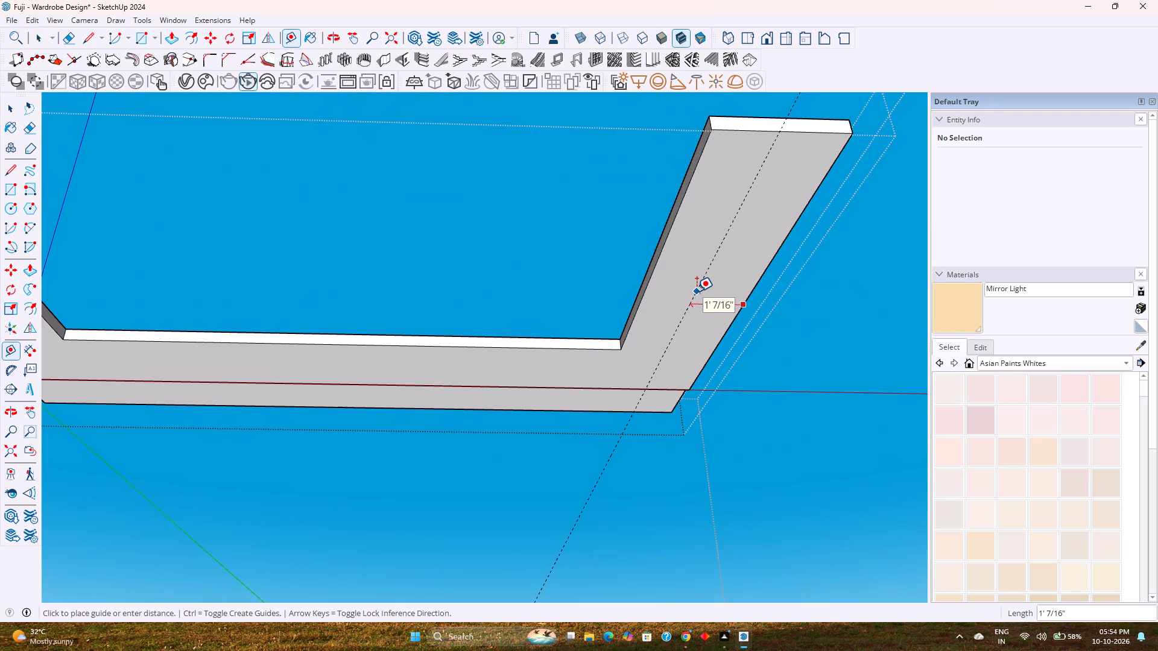
pyautogui.press('Escape')
pyautogui.click(656, 272)
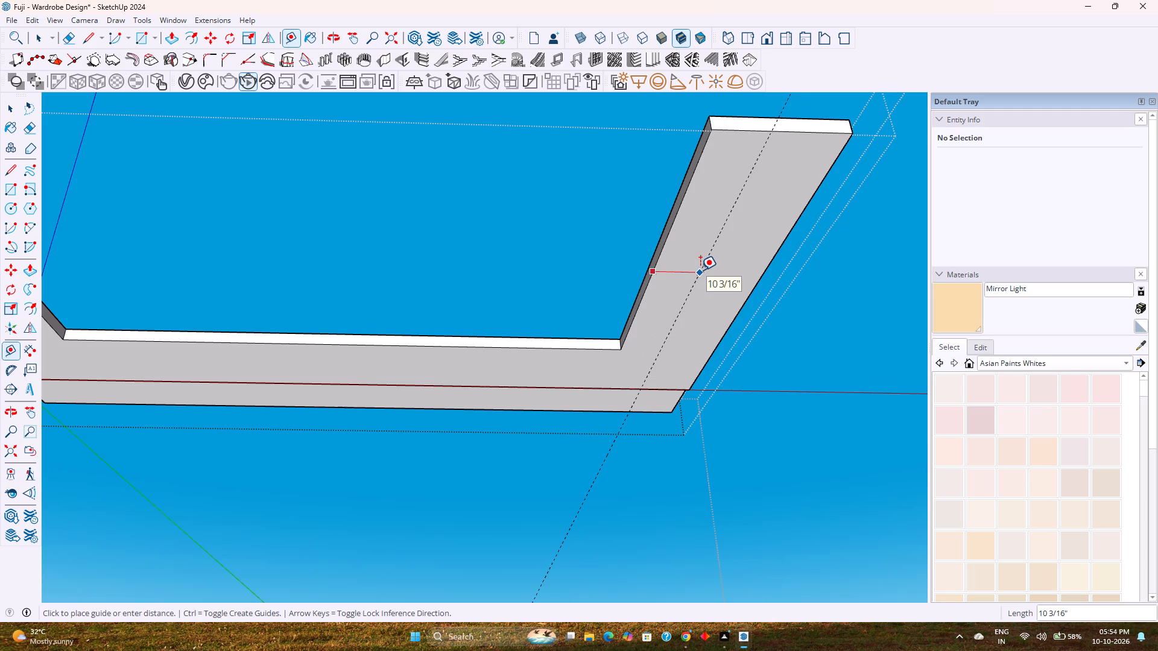
pyautogui.press('6')
pyautogui.press('Return')
pyautogui.moveTo(574, 397); pyautogui.dragTo(430, 354, button='middle')
pyautogui.press('8')
pyautogui.press('Return')
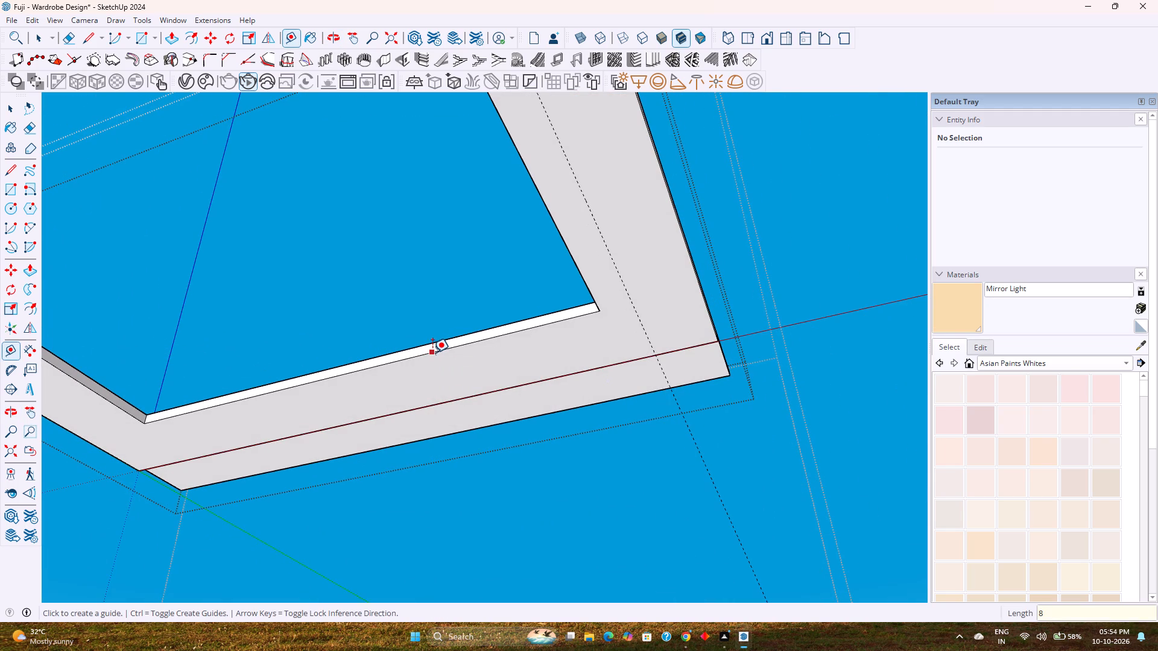
pyautogui.press('7')
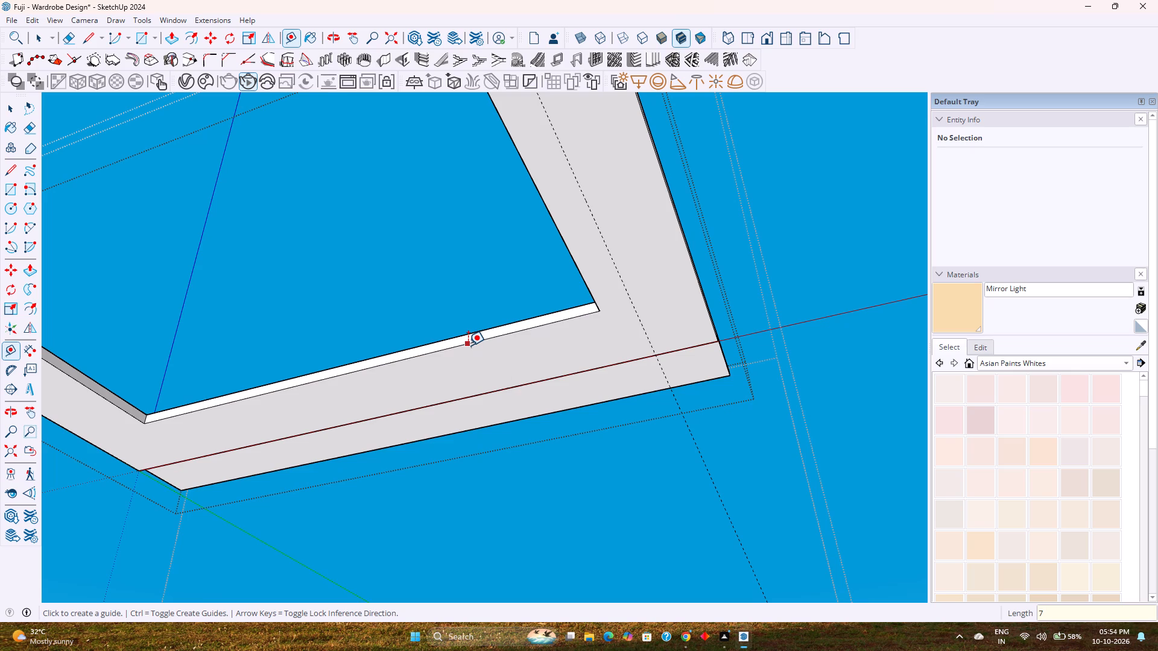
pyautogui.press('Return')
# Place guides 7" from the inner edges of the border's long connecting strip and its left arm.
pyautogui.click(472, 342)
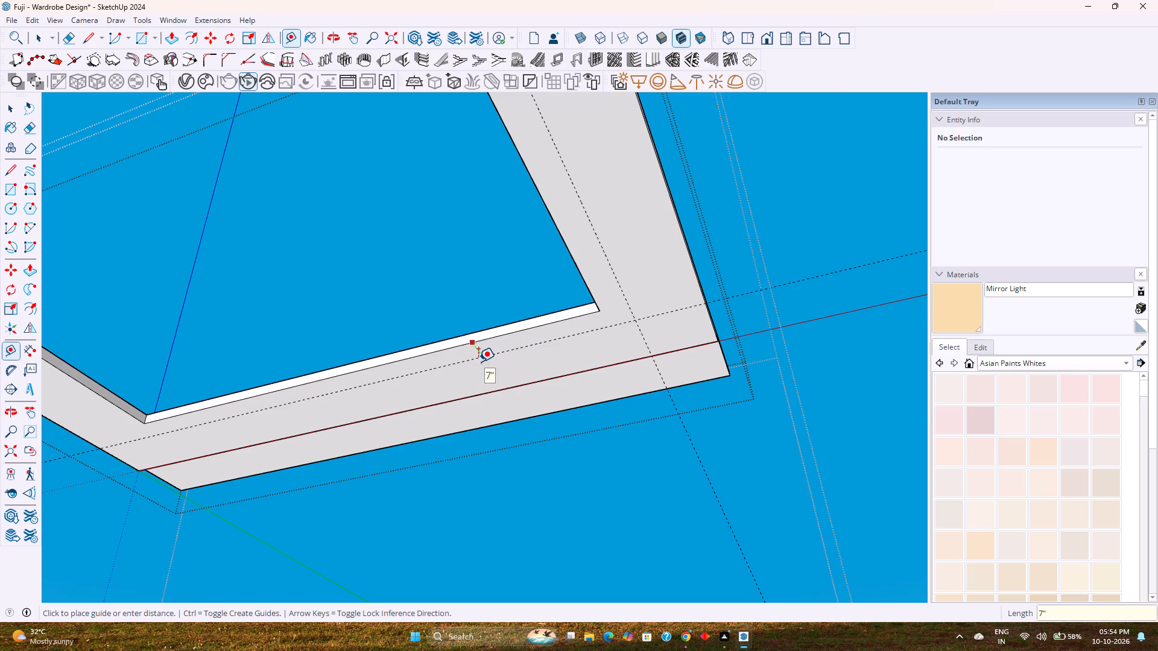
pyautogui.scroll(4, 478, 362)
pyautogui.press('7')
pyautogui.press('Return')
pyautogui.scroll(-4, 478, 362)
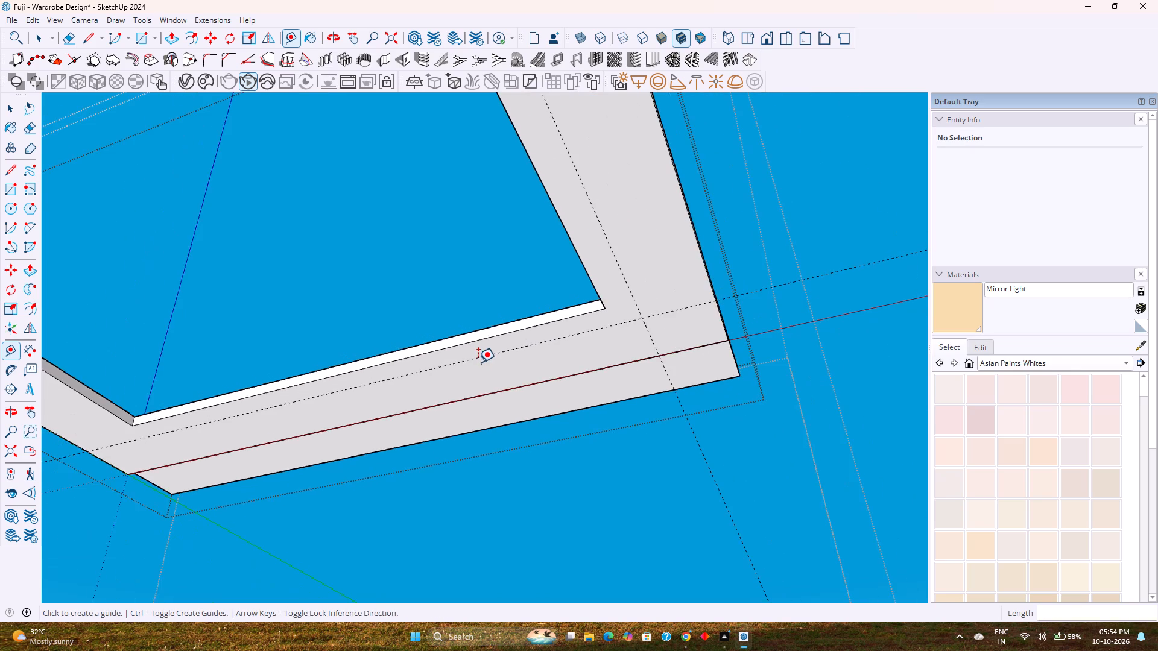
pyautogui.keyDown('shift'); pyautogui.moveTo(449, 376); pyautogui.dragTo(701, 397, button='middle'); pyautogui.keyUp('shift')
pyautogui.scroll(4, 267, 435)
pyautogui.click(341, 395)
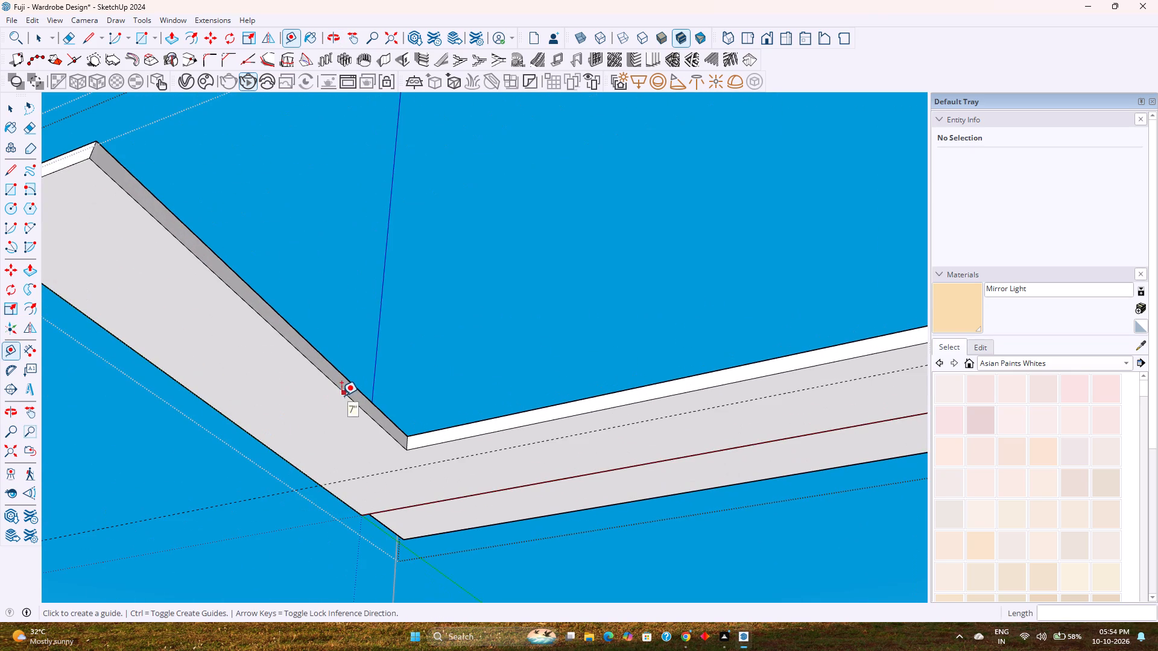
pyautogui.press('7')
pyautogui.press('Return')
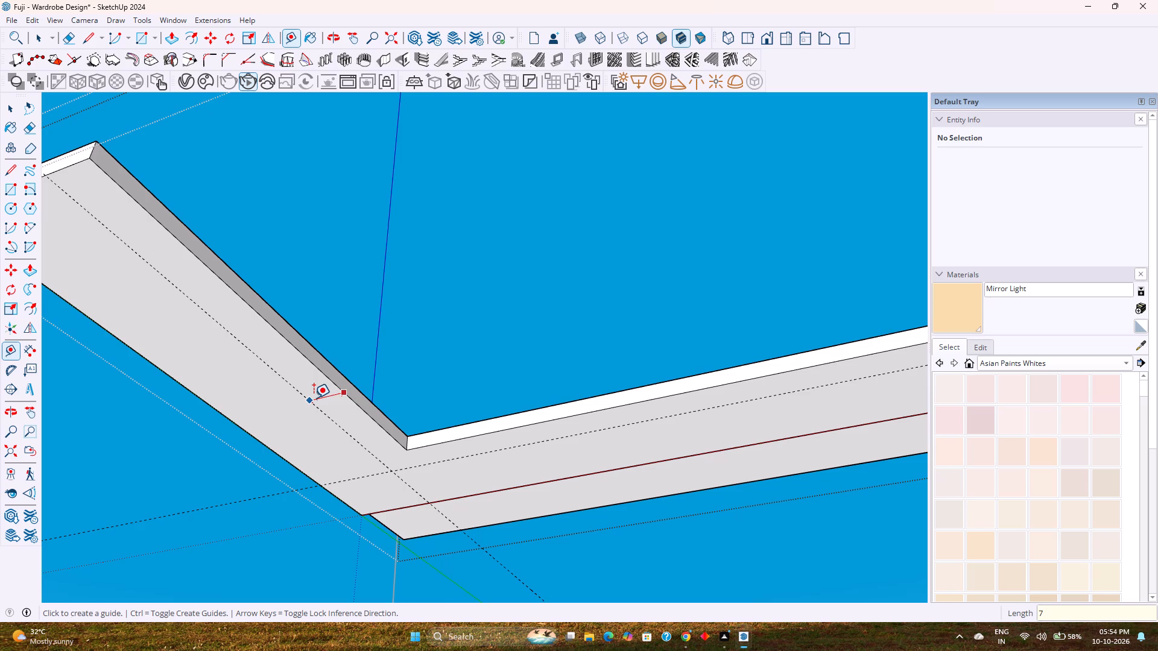
# Place a guide crossing the border's connecting strip, offset 1'3" from the left arm's inner edge toward the opening.
pyautogui.moveTo(417, 459); pyautogui.dragTo(417, 458, button='middle')
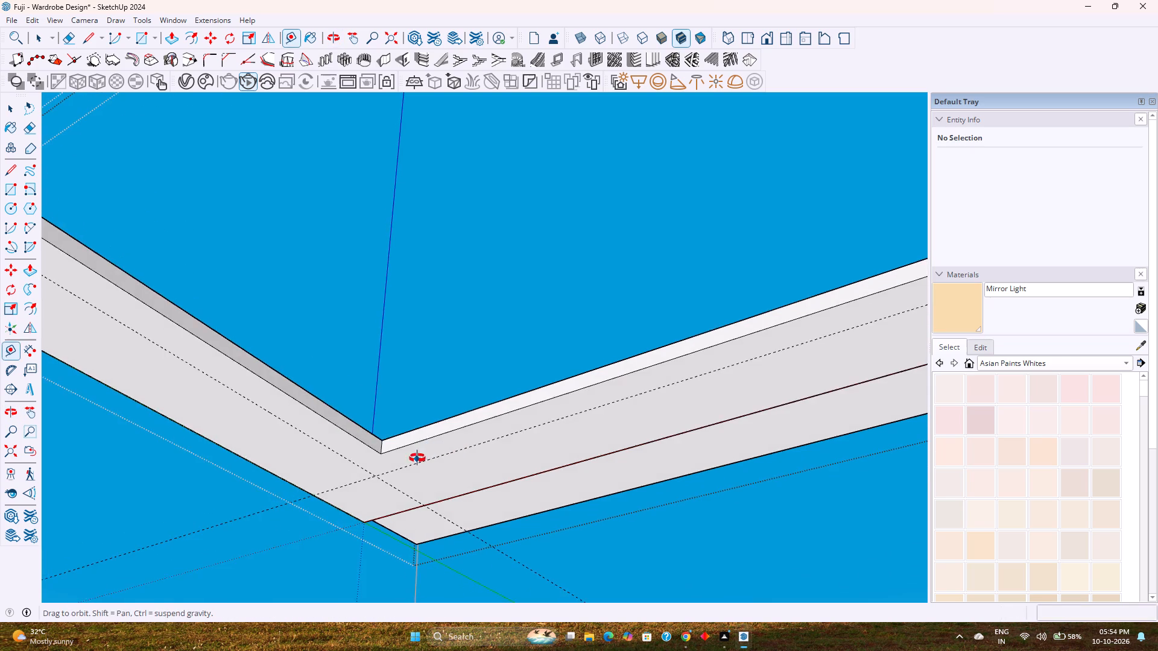
pyautogui.moveTo(417, 458); pyautogui.dragTo(554, 394, button='middle')
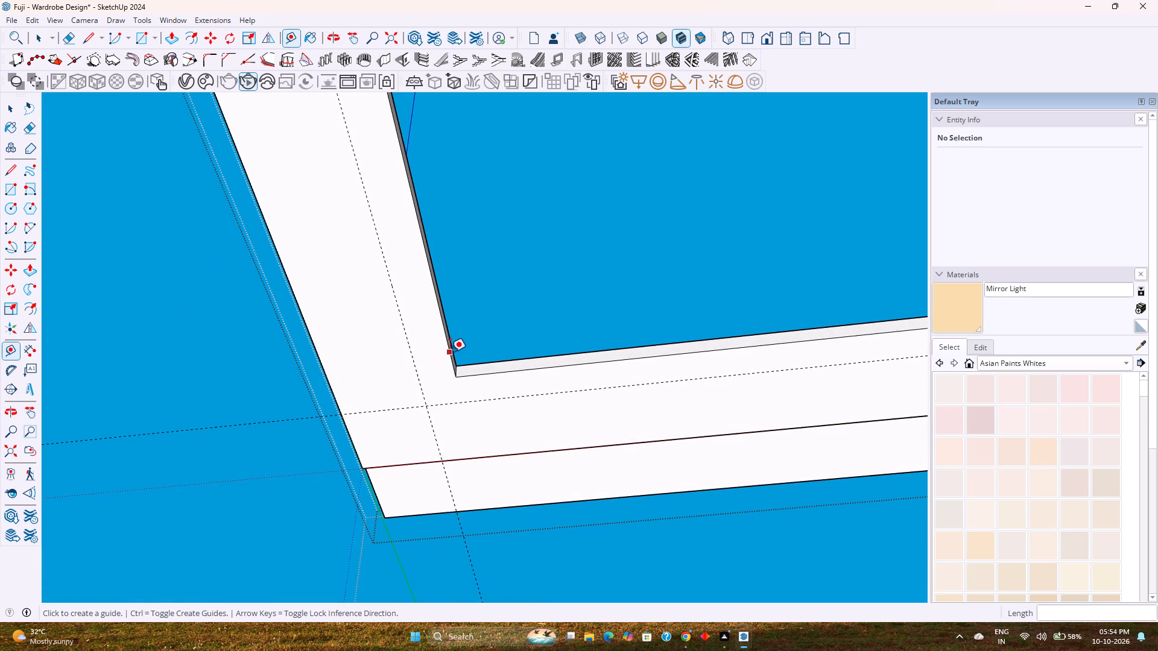
pyautogui.click(450, 352)
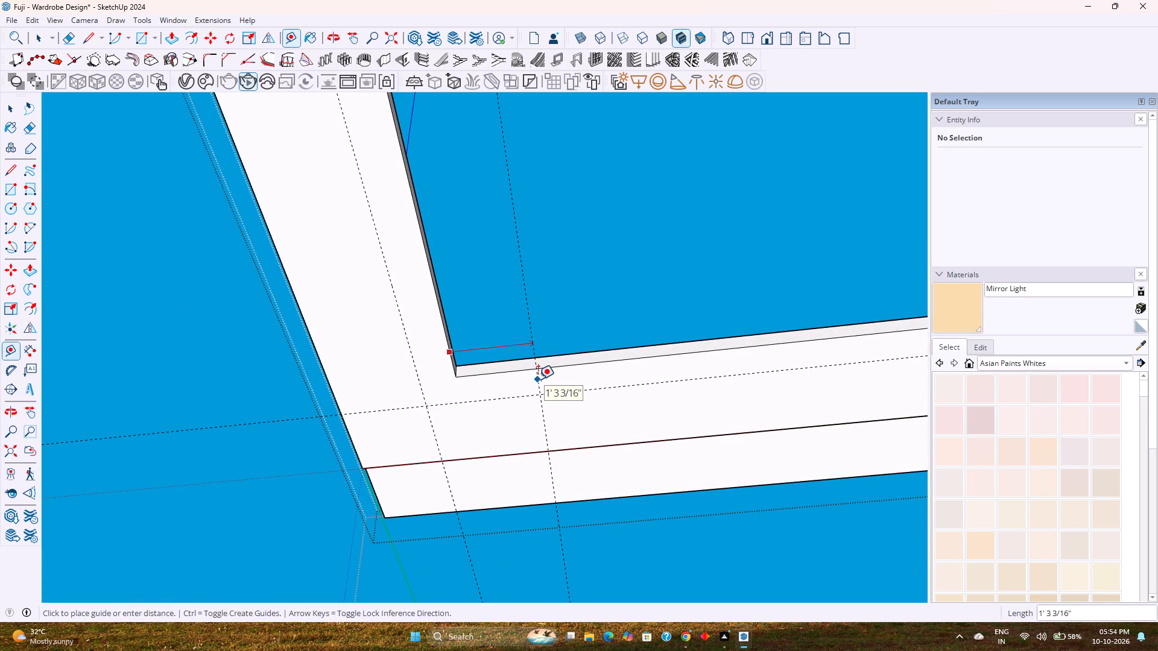
pyautogui.press('1')
pyautogui.press("'")
pyautogui.press('Return')
pyautogui.scroll(-4, 538, 379)
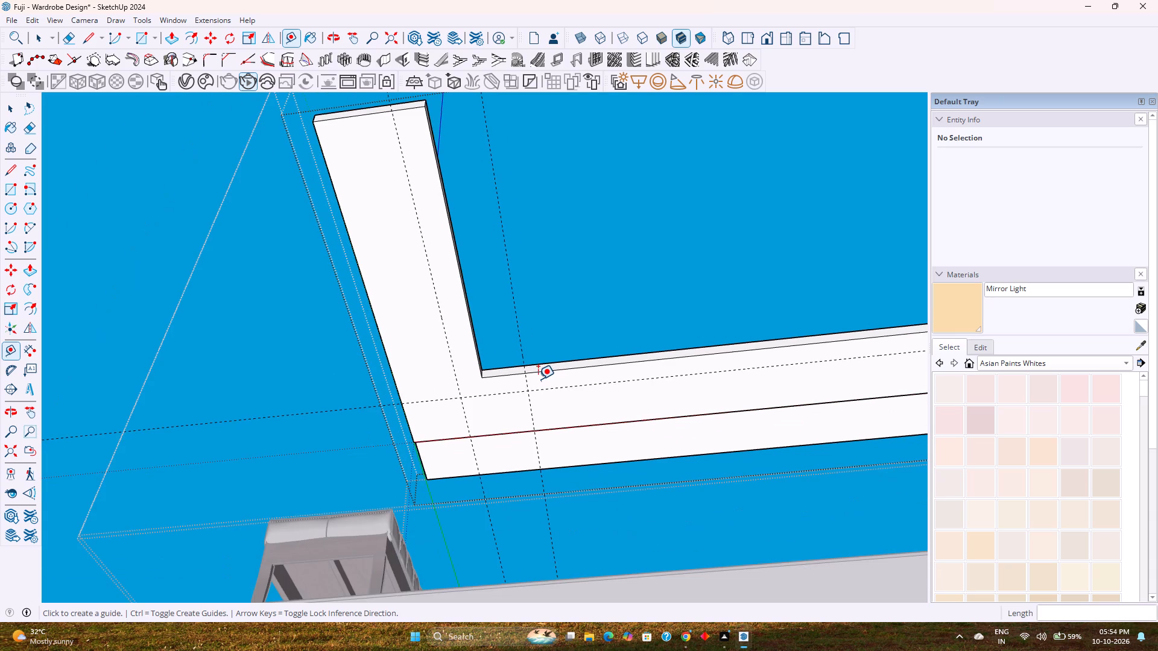
pyautogui.write("1'6")
pyautogui.press('BackSpace')
pyautogui.press('3')
pyautogui.press('Return')
pyautogui.scroll(-2, 552, 403)
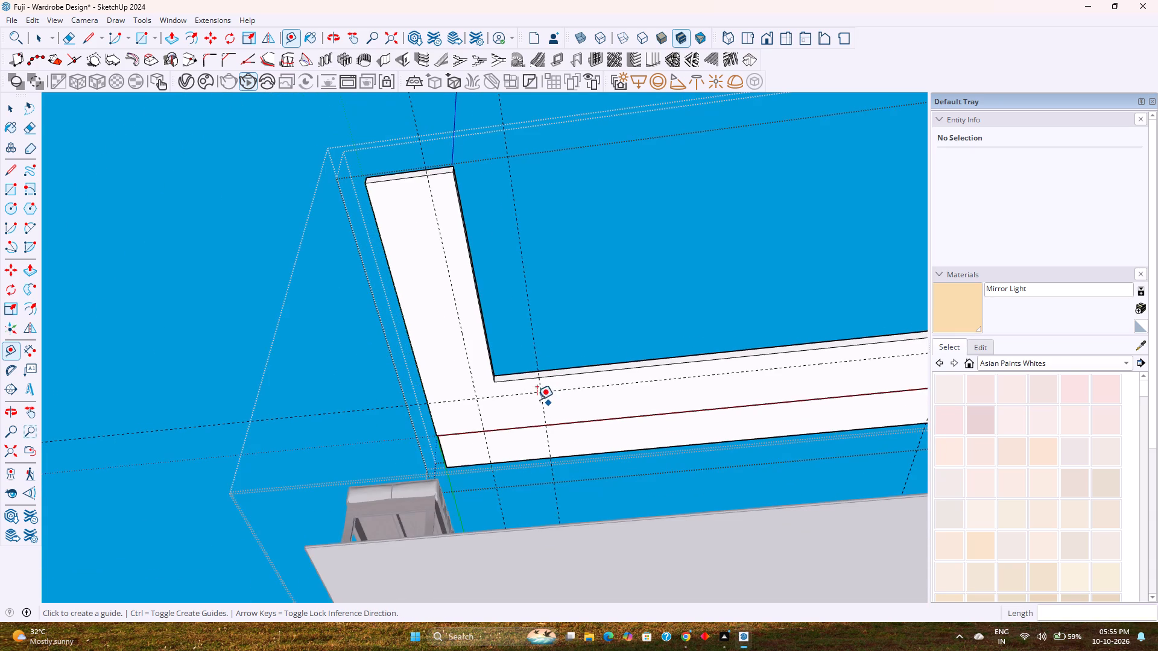
# Place a matching guide crossing the connecting strip, offset 1'3" from the right arm's inner edge toward the opening.
pyautogui.keyDown('shift'); pyautogui.moveTo(532, 398); pyautogui.dragTo(303, 426, button='middle'); pyautogui.keyUp('shift')
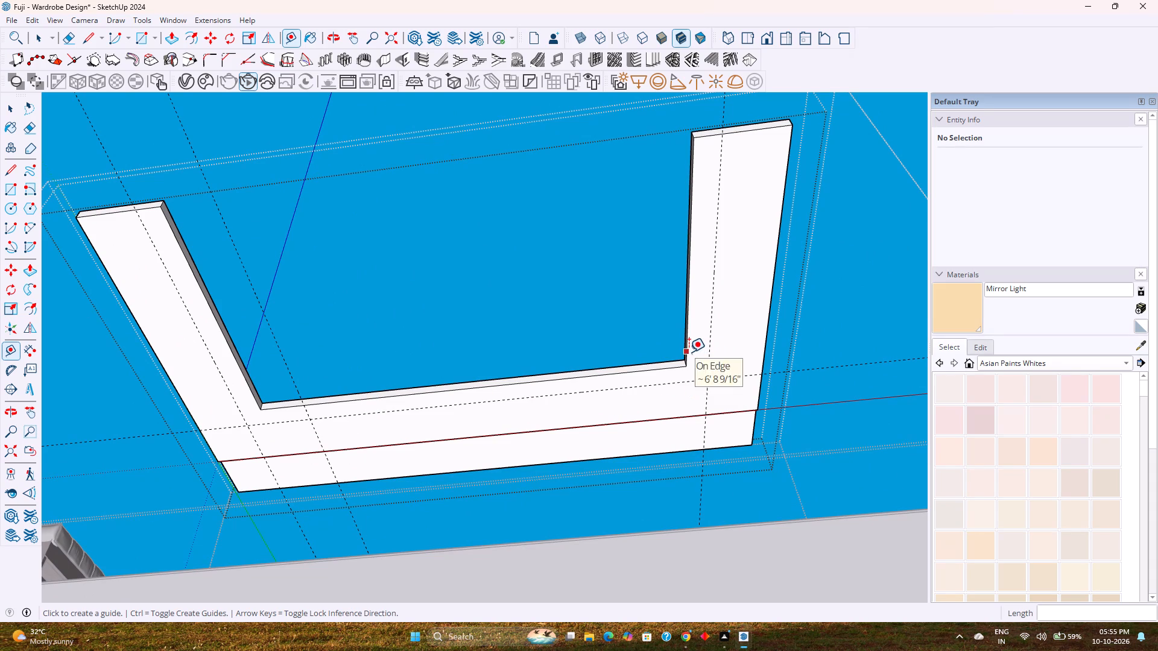
pyautogui.click(689, 352)
pyautogui.write("1'")
pyautogui.press('3')
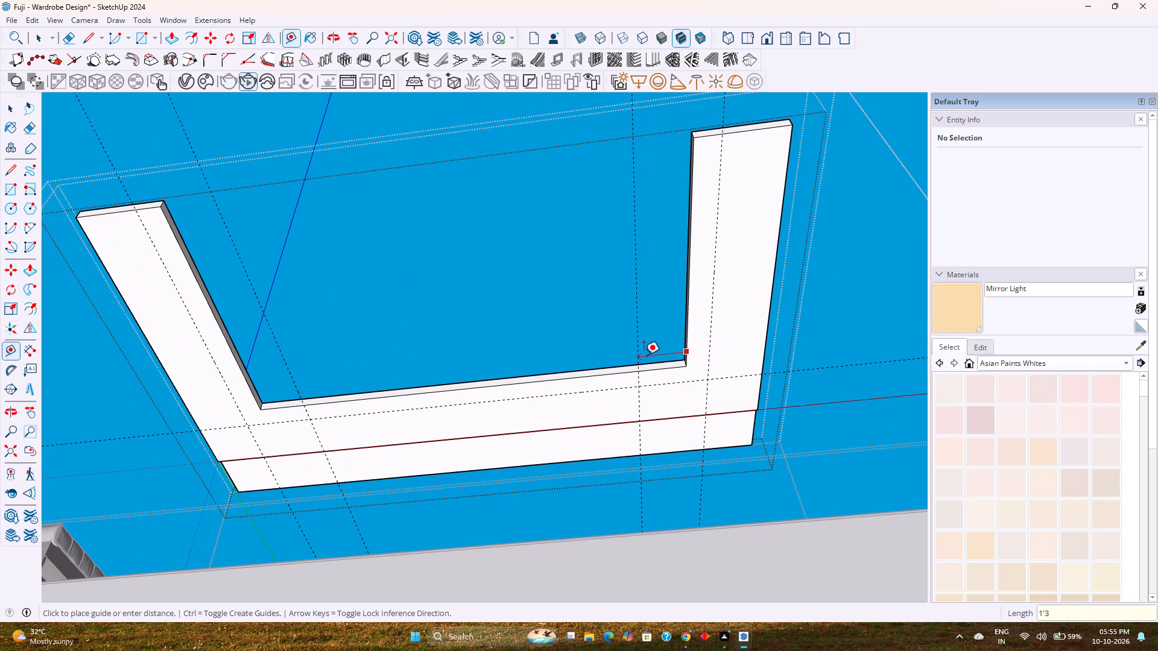
pyautogui.press('Return')
# Place a guide across the border arms, 1'3" in from the free end edge of the left arm.
pyautogui.scroll(4, 499, 400)
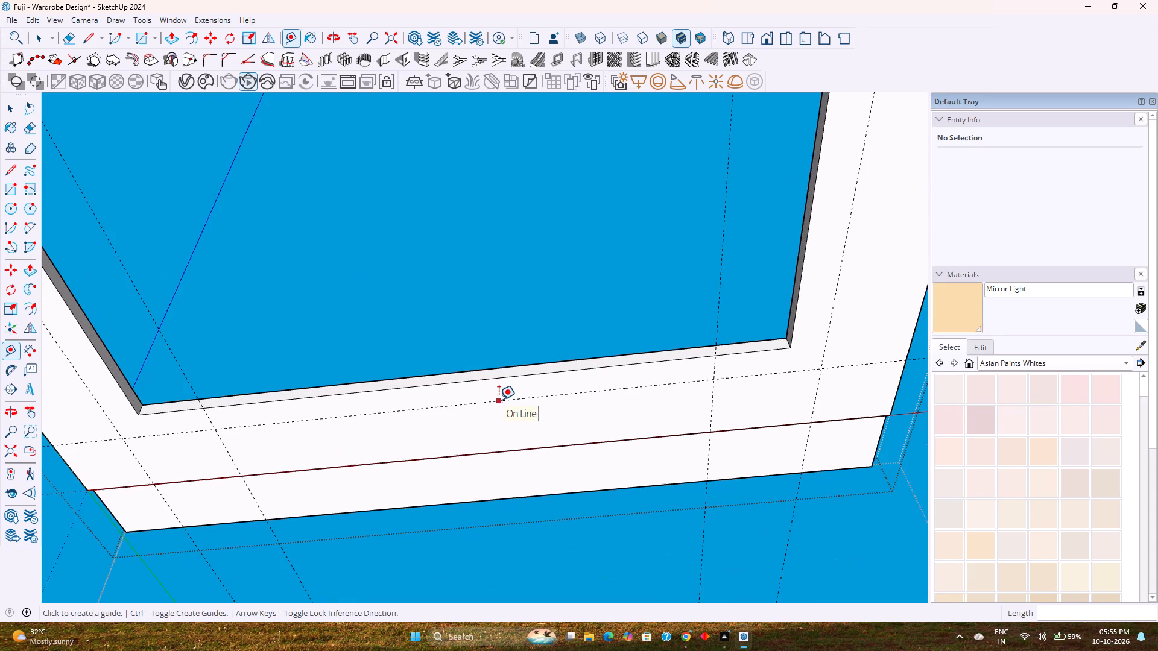
pyautogui.press('space')
pyautogui.doubleClick(488, 407)
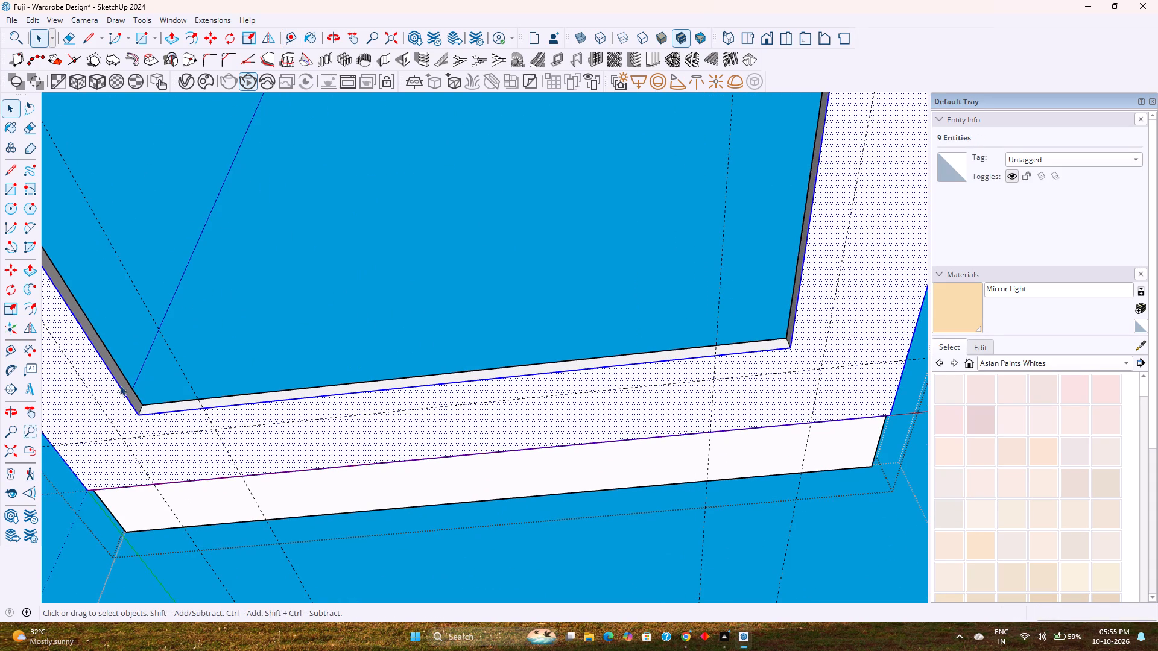
pyautogui.scroll(-4, 262, 354)
pyautogui.keyDown('shift'); pyautogui.moveTo(284, 380); pyautogui.dragTo(342, 429, button='middle'); pyautogui.keyUp('shift')
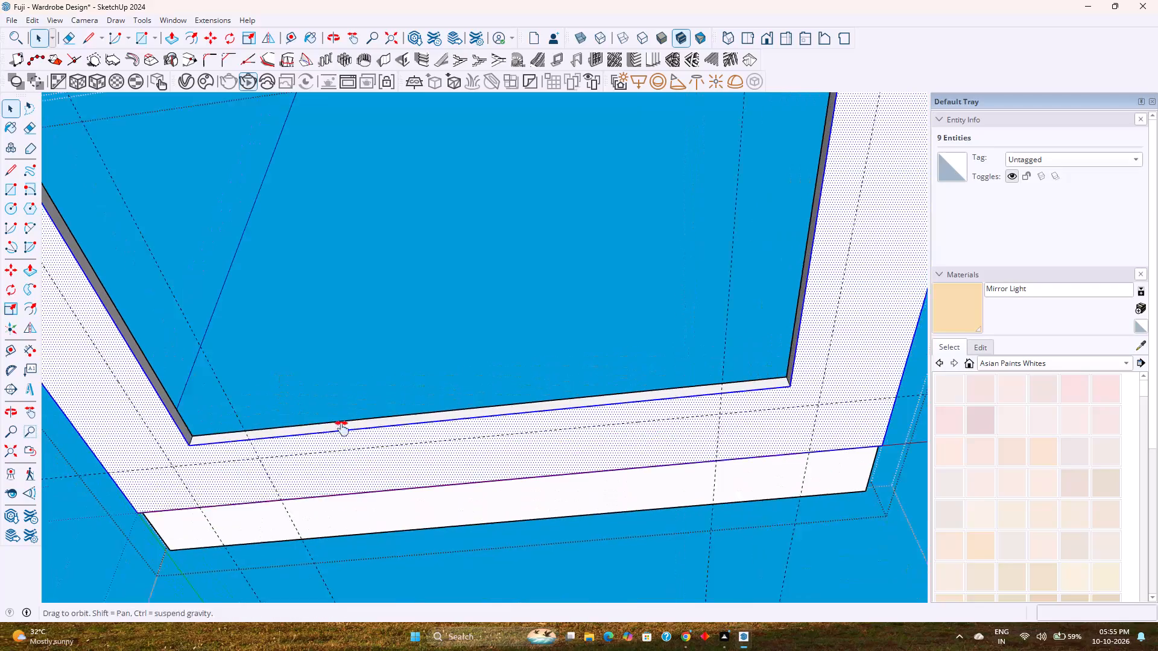
pyautogui.keyDown('shift'); pyautogui.moveTo(342, 429); pyautogui.dragTo(349, 435, button='middle'); pyautogui.keyUp('shift')
pyautogui.scroll(-6, 350, 433)
pyautogui.keyDown('shift'); pyautogui.moveTo(346, 433); pyautogui.dragTo(536, 437, button='middle'); pyautogui.keyUp('shift')
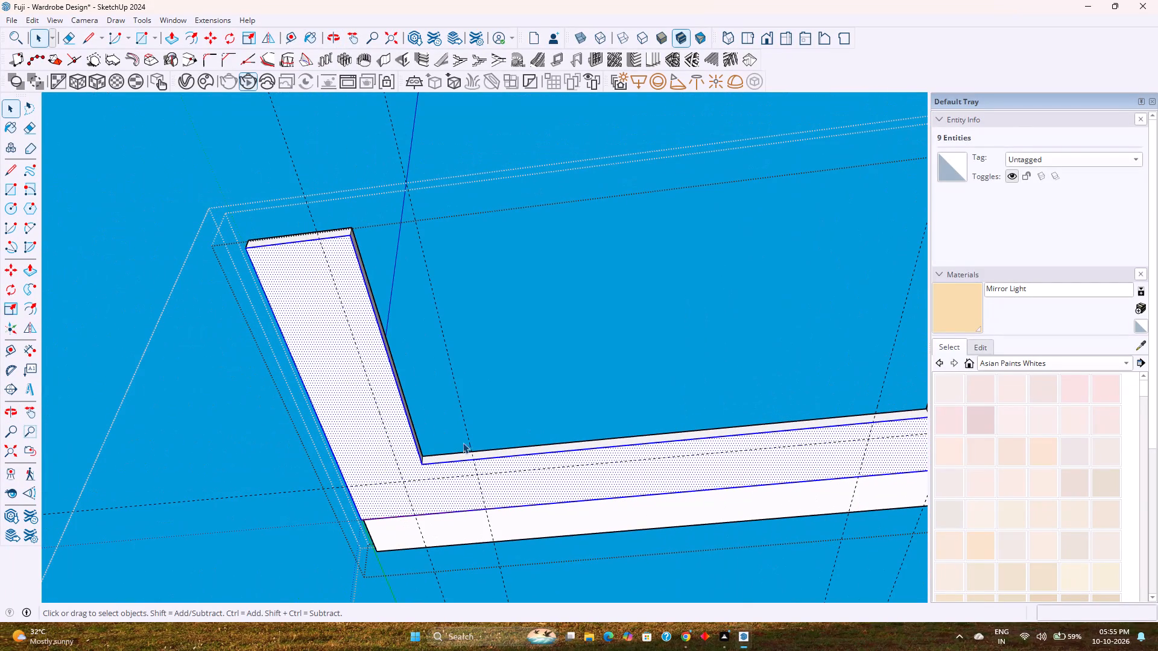
pyautogui.click(285, 40)
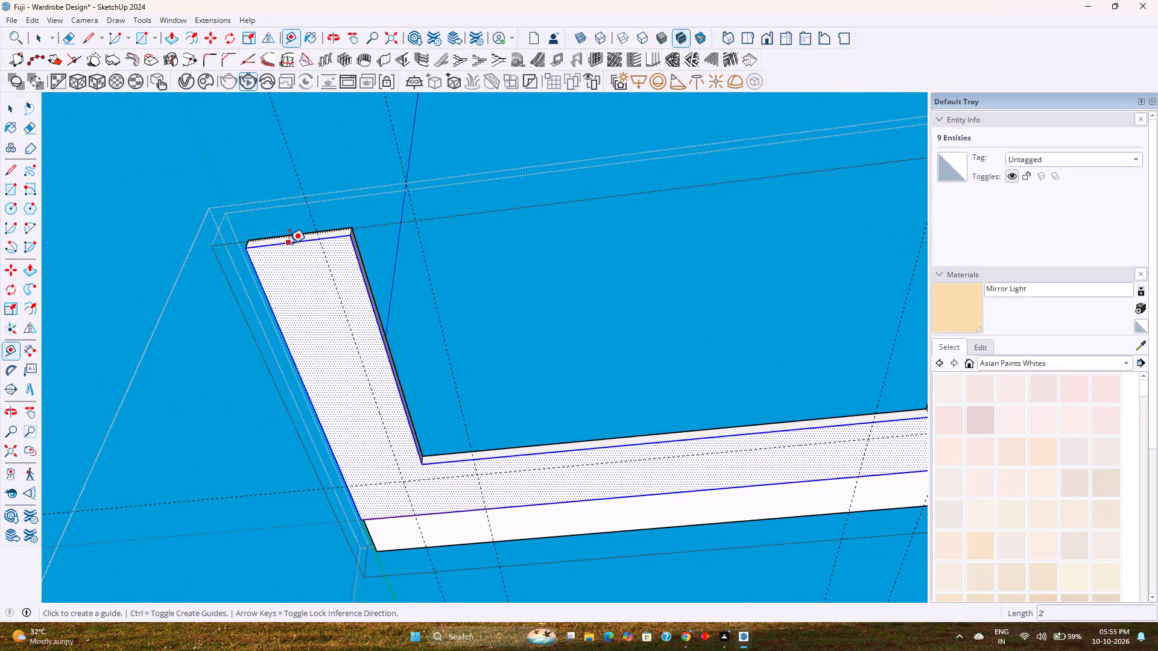
pyautogui.click(289, 243)
pyautogui.write("1'3")
pyautogui.press('Return')
# Draw a circle of 2" radius on the border's underside where the guides cross on the connecting strip near the left arm.
pyautogui.scroll(-2, 365, 354)
pyautogui.keyDown('shift'); pyautogui.moveTo(374, 354); pyautogui.dragTo(306, 340, button='middle'); pyautogui.keyUp('shift')
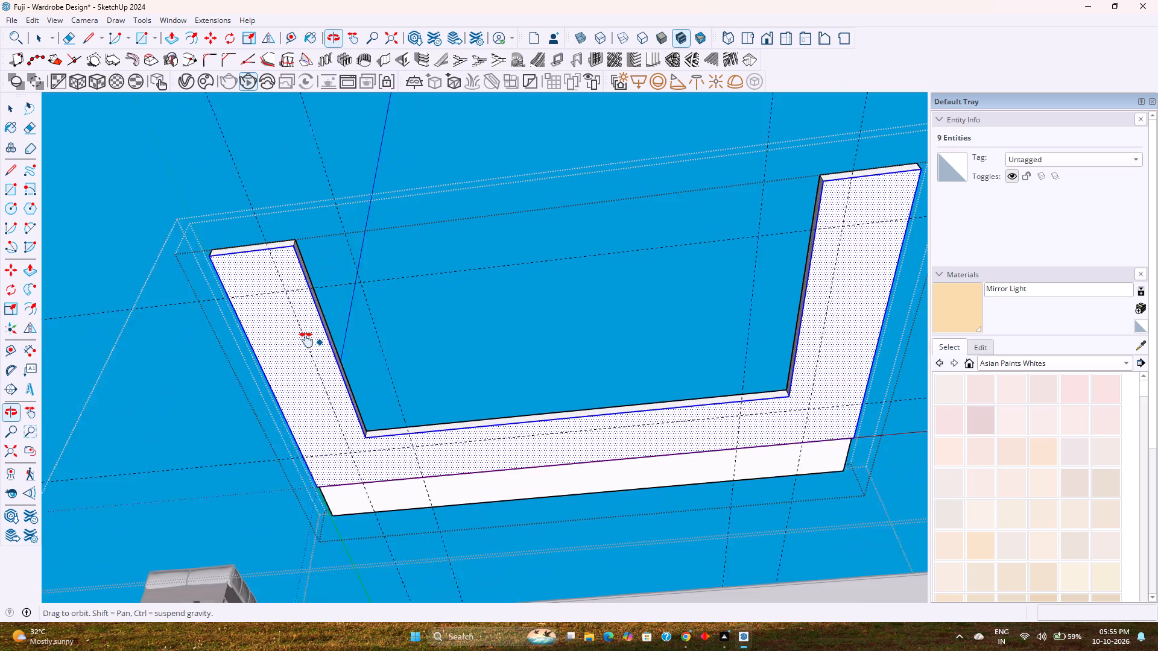
pyautogui.keyDown('shift'); pyautogui.moveTo(306, 340); pyautogui.dragTo(300, 339, button='middle'); pyautogui.keyUp('shift')
pyautogui.press('c')
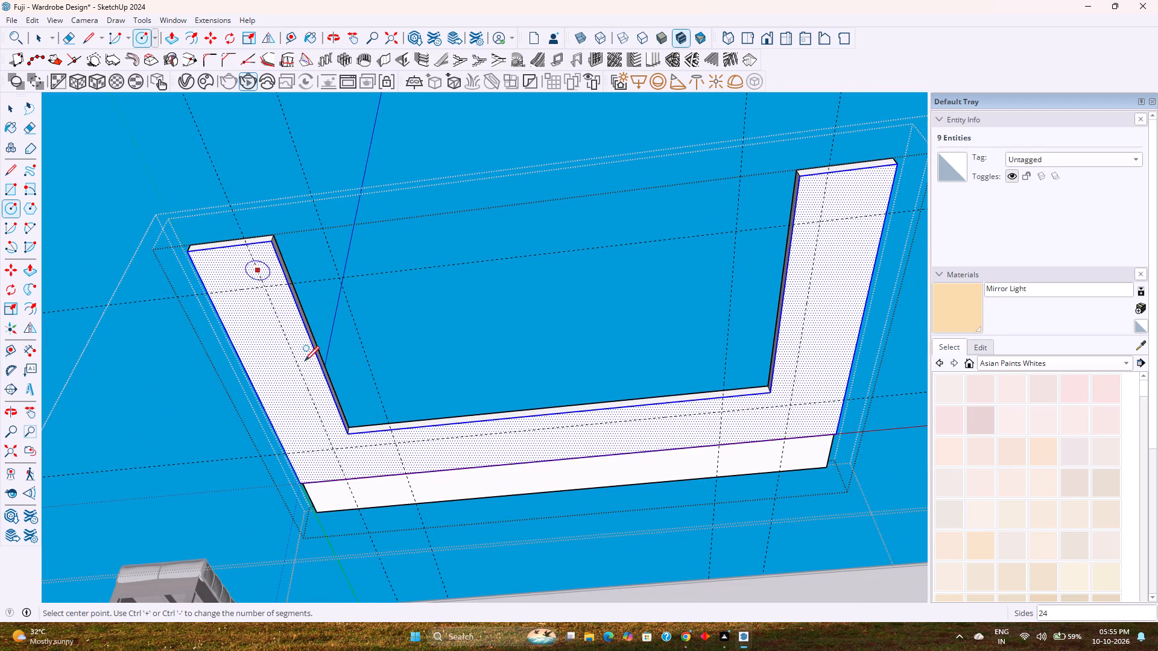
pyautogui.scroll(6, 375, 449)
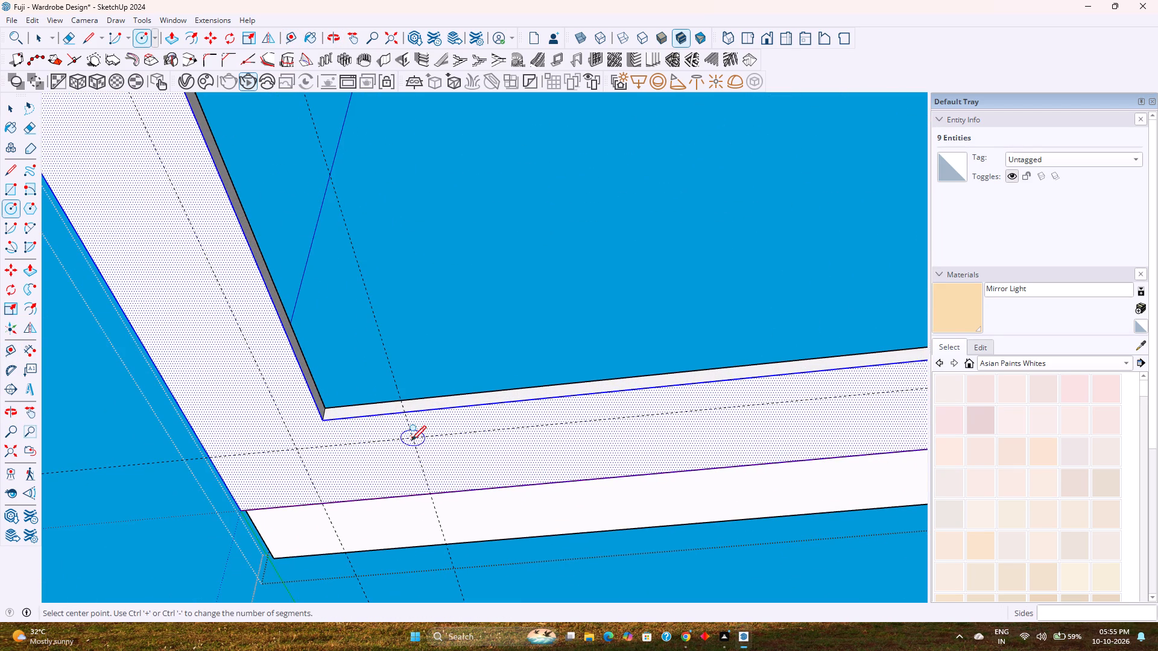
pyautogui.click(416, 438)
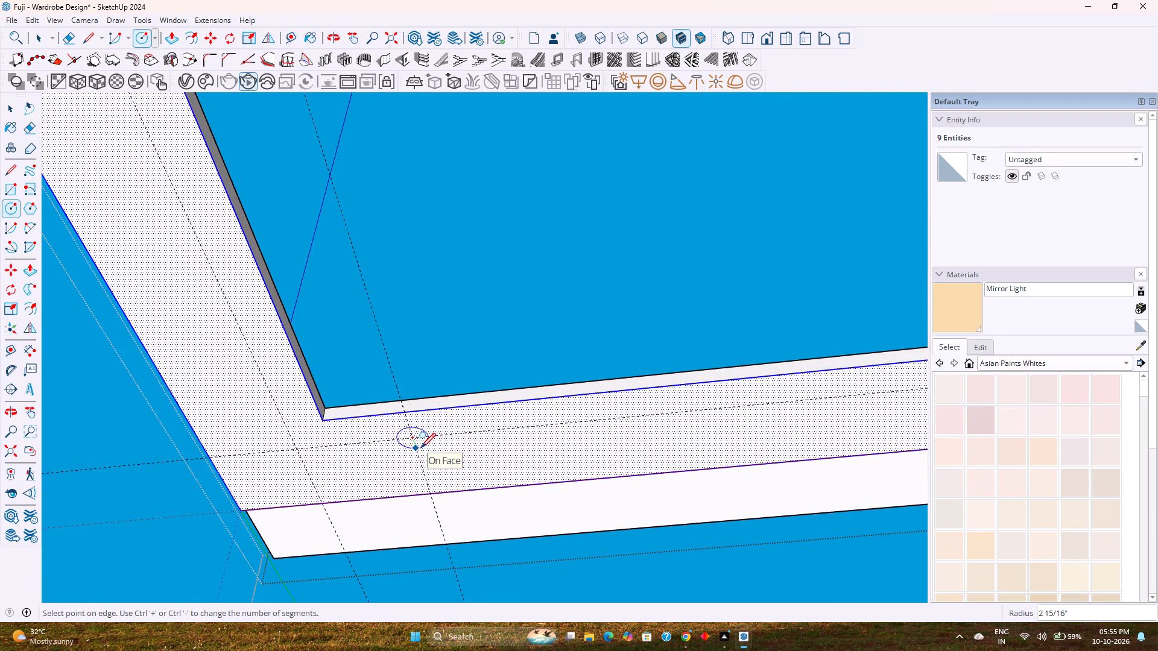
pyautogui.scroll(13, 421, 447)
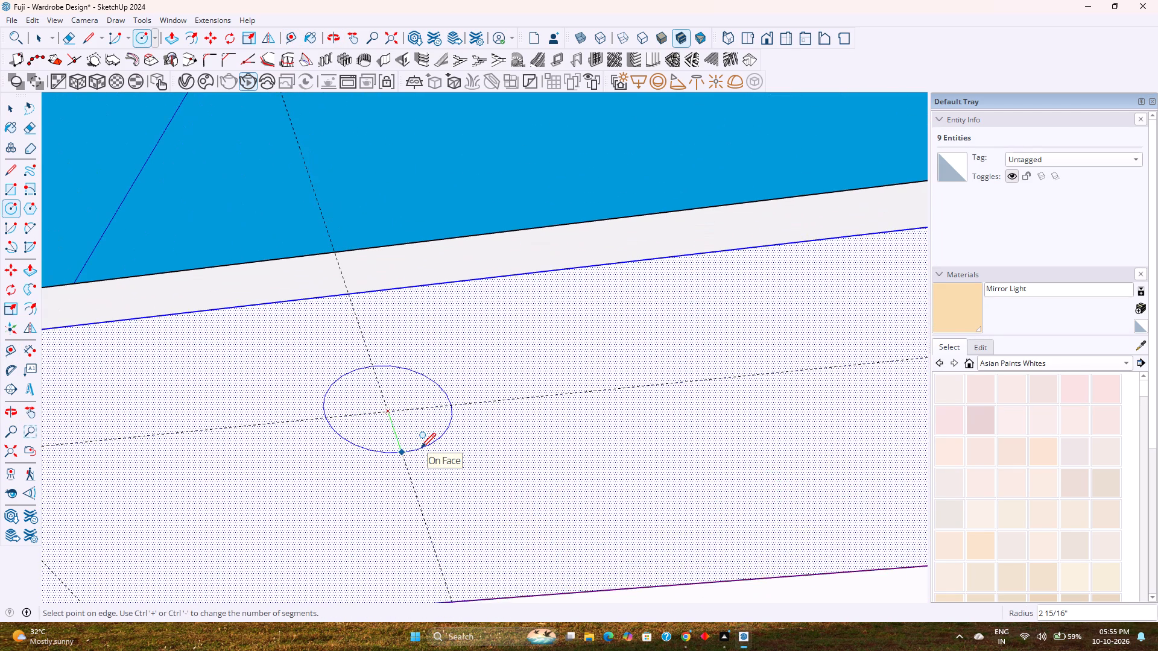
pyautogui.write('1.5')
pyautogui.press('Return')
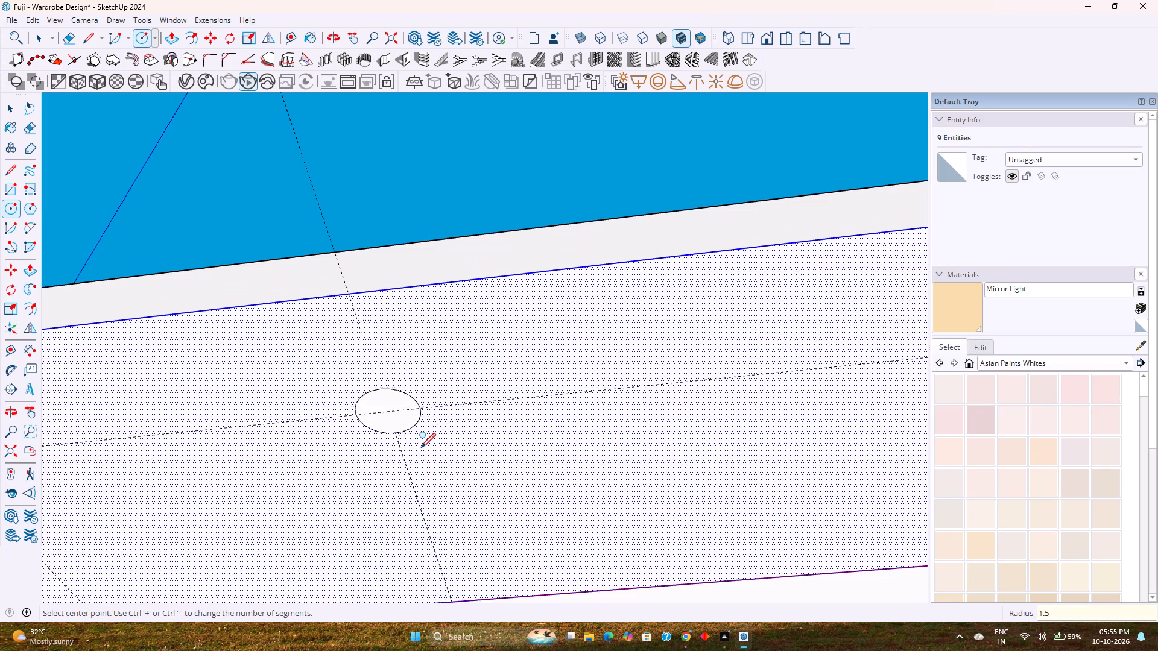
pyautogui.press('2')
pyautogui.press('Return')
pyautogui.scroll(-3, 417, 443)
pyautogui.press('space')
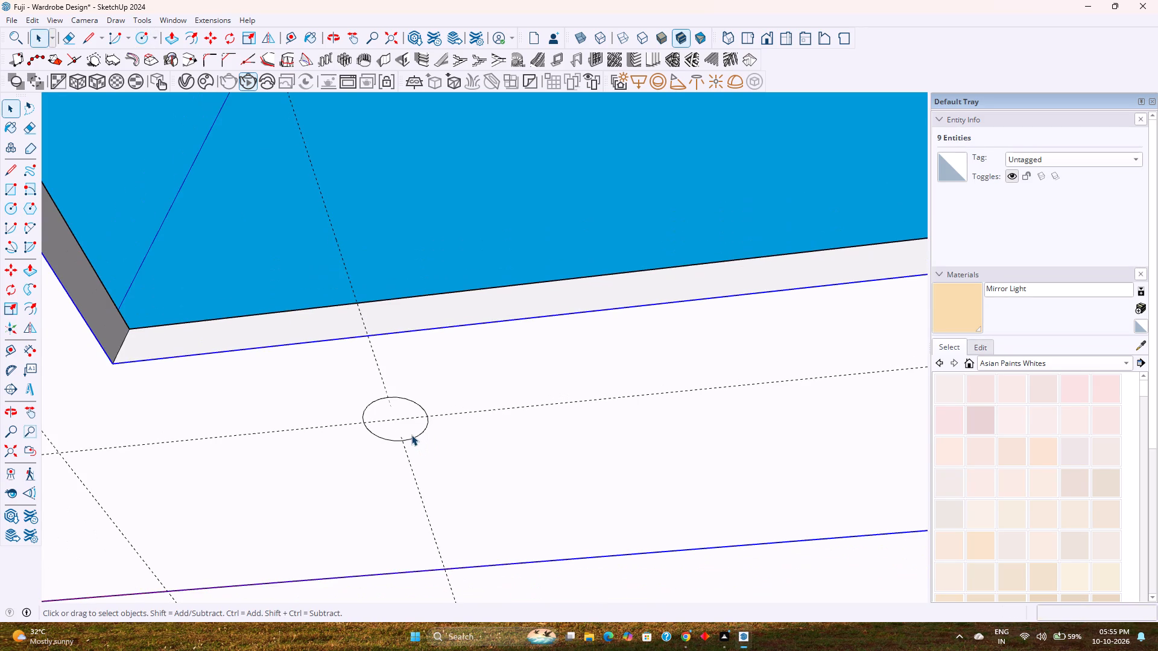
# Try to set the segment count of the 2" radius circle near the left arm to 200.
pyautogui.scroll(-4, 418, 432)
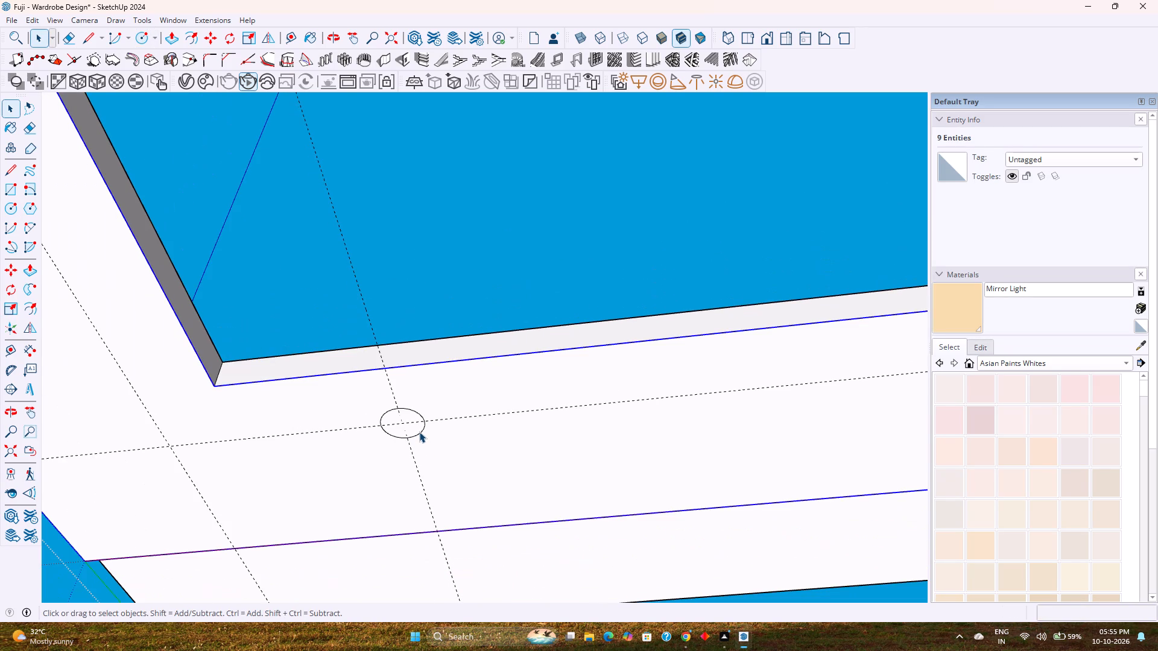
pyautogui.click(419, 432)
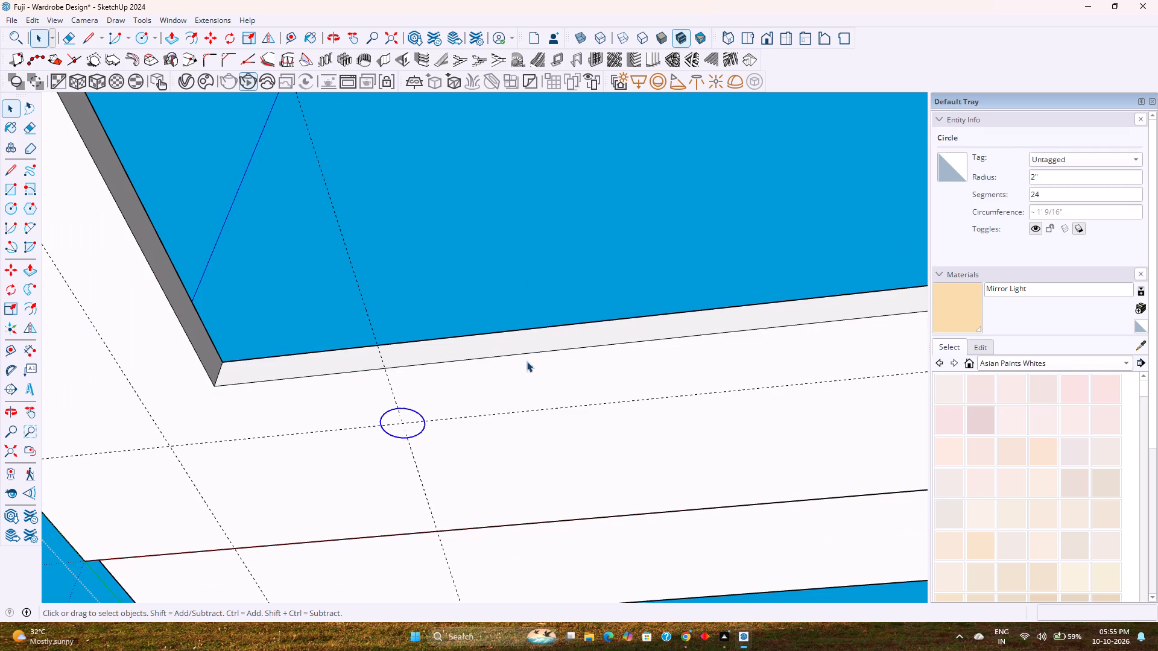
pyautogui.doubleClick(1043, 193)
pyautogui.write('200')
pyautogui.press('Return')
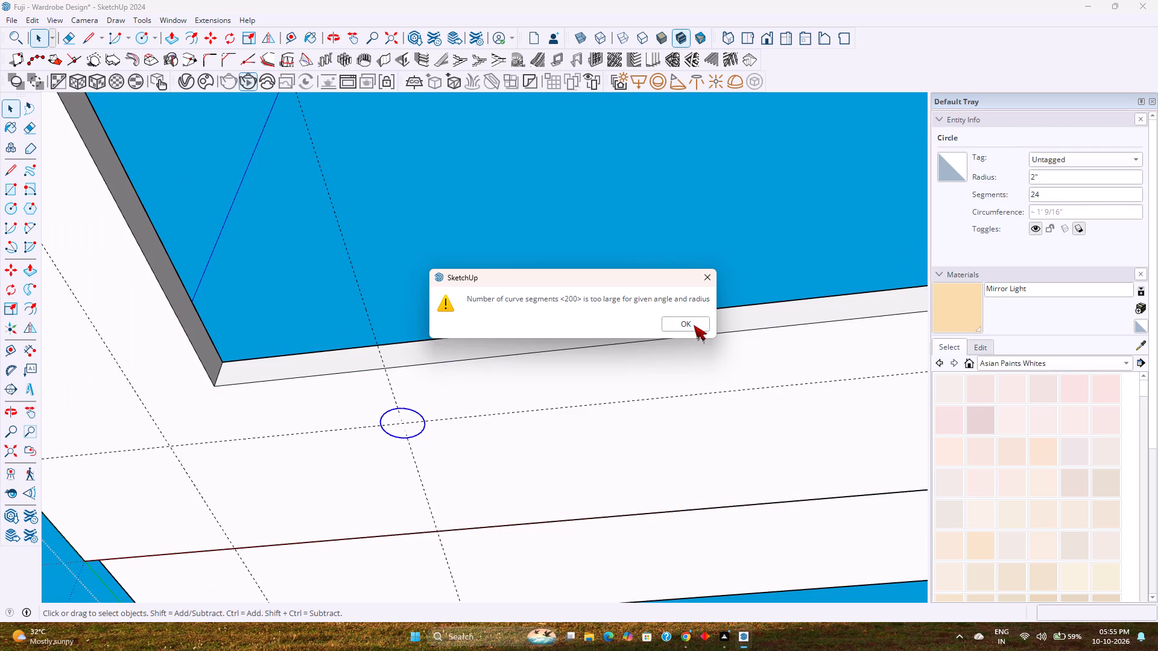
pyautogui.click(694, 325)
# Set the segment count of the 2" radius circle to 150.
pyautogui.click(1054, 195)
pyautogui.rightClick(1054, 195)
pyautogui.click(1054, 195)
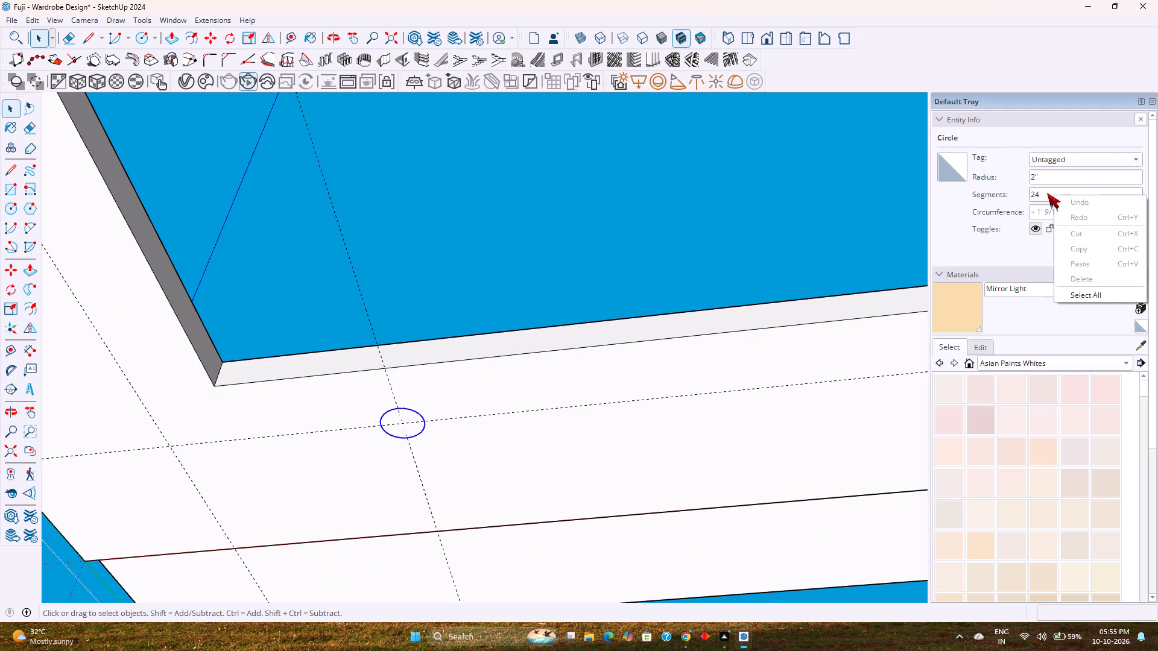
pyautogui.doubleClick(1047, 192)
pyautogui.write('150')
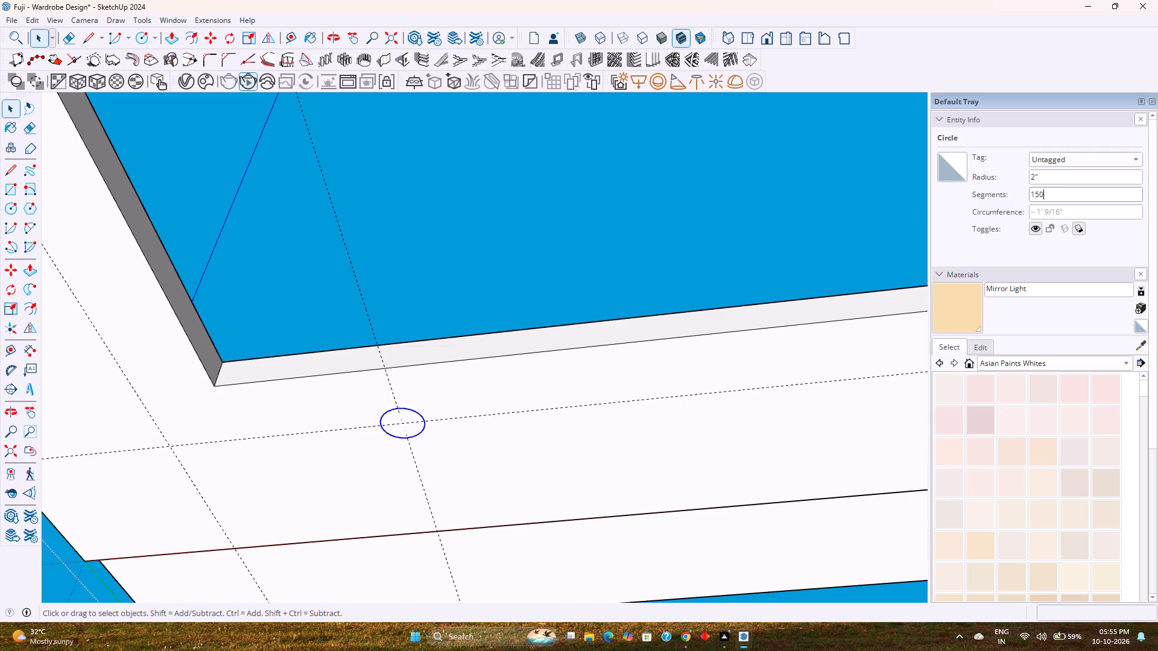
pyautogui.press('Return')
# Copy the circle with its face 9'2" along the connecting strip to the guide crossing near the right arm.
pyautogui.scroll(1, 417, 429)
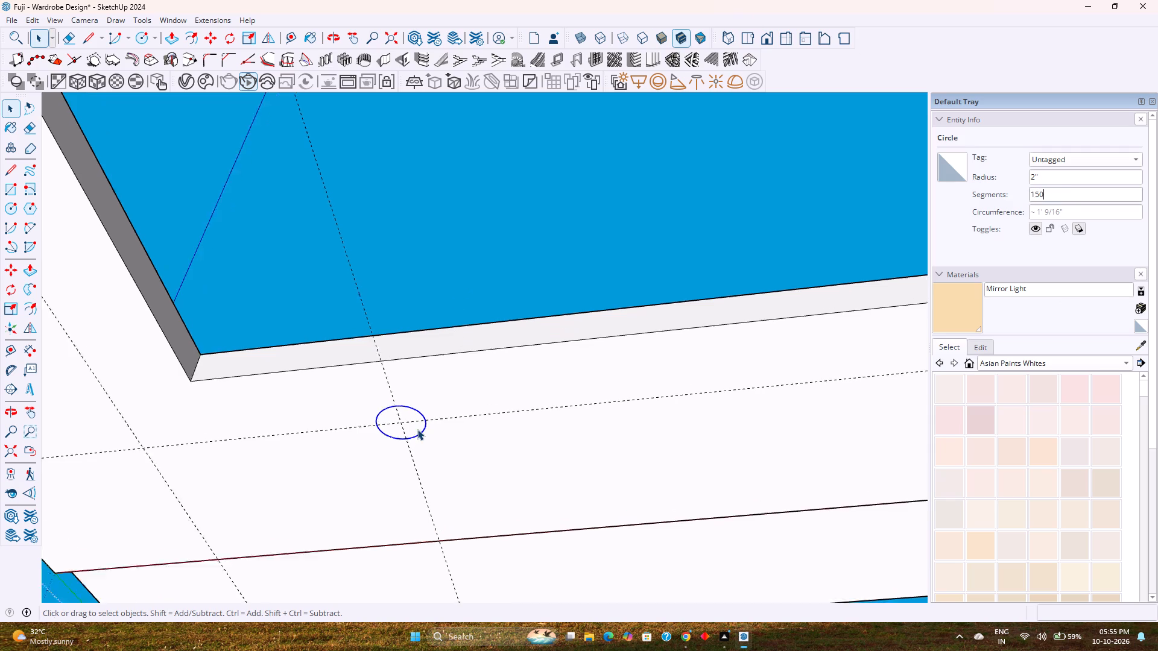
pyautogui.scroll(5, 417, 429)
pyautogui.doubleClick(406, 407)
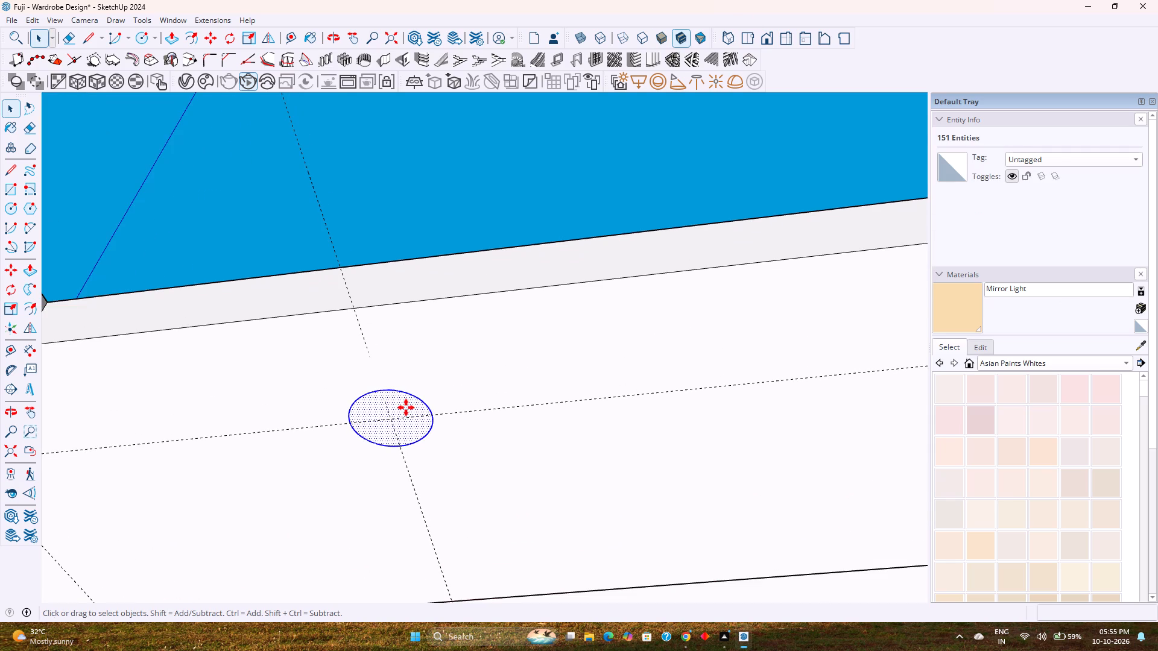
pyautogui.press('m')
pyautogui.scroll(7, 393, 420)
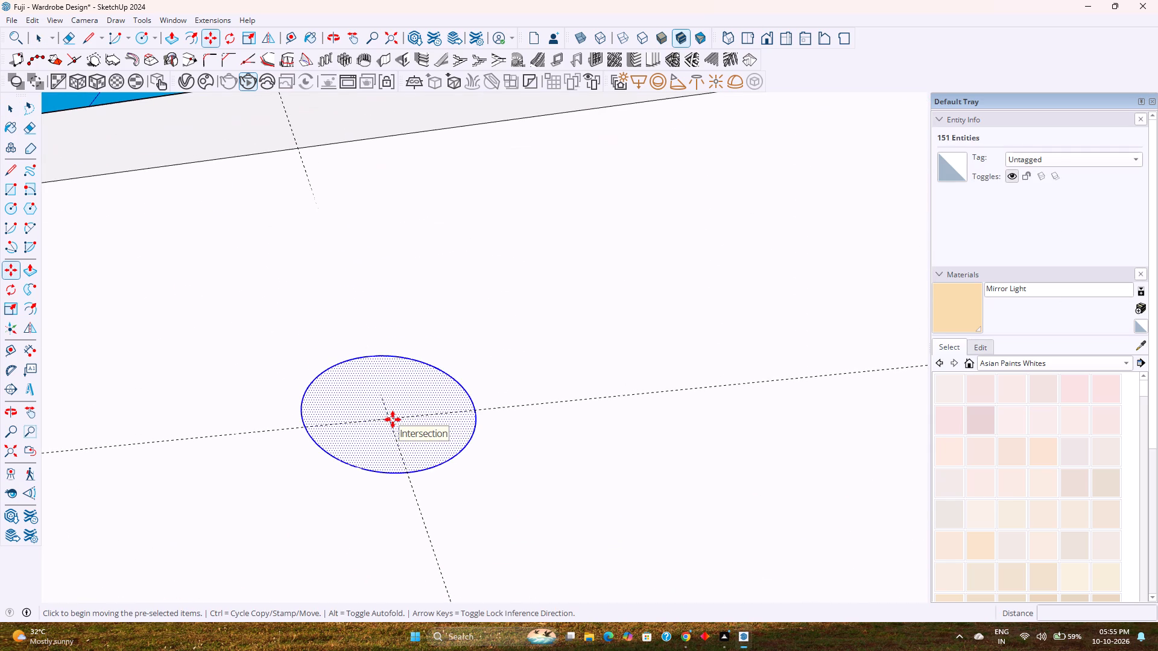
pyautogui.click(390, 420)
pyautogui.scroll(-14, 484, 423)
pyautogui.keyDown('shift'); pyautogui.moveTo(484, 423); pyautogui.dragTo(265, 434, button='middle'); pyautogui.keyUp('shift')
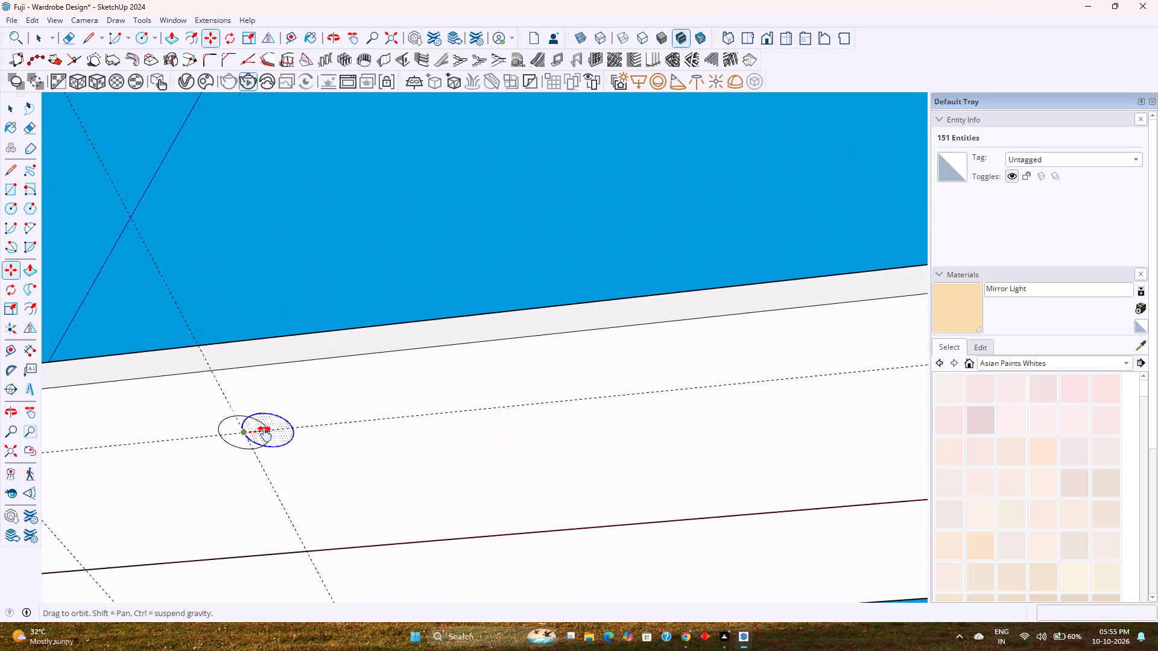
pyautogui.keyDown('shift'); pyautogui.moveTo(265, 434); pyautogui.dragTo(247, 434, button='middle'); pyautogui.keyUp('shift')
pyautogui.scroll(-10, 247, 434)
pyautogui.keyDown('shift'); pyautogui.moveTo(388, 430); pyautogui.dragTo(238, 438, button='middle'); pyautogui.keyUp('shift')
pyautogui.scroll(-2, 279, 442)
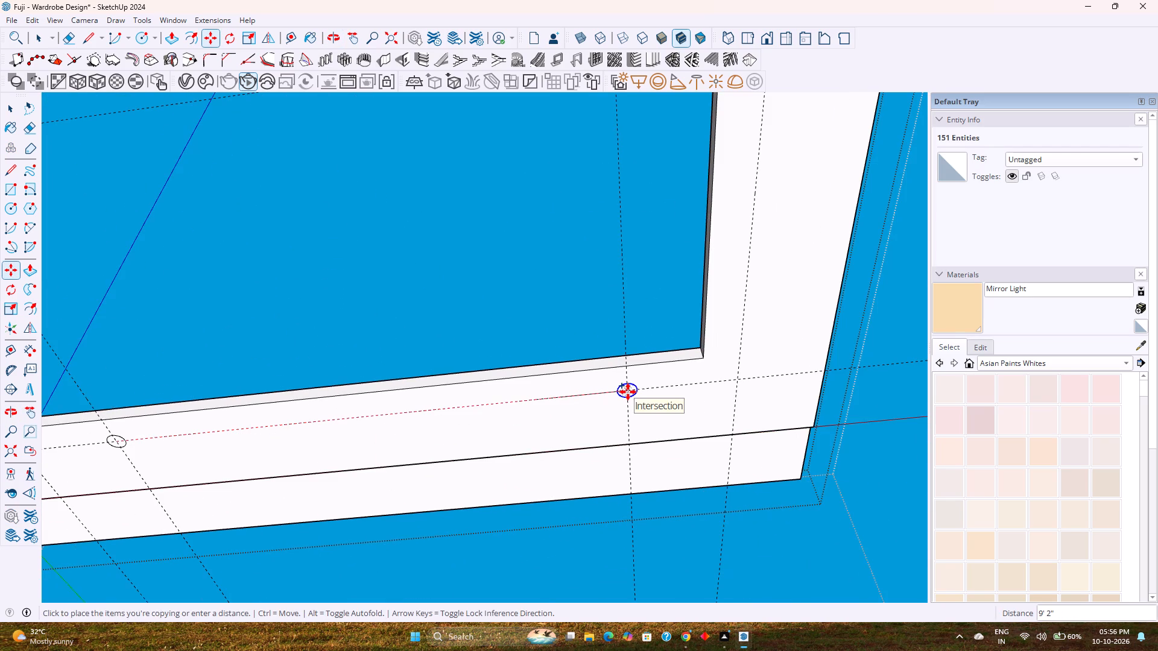
pyautogui.scroll(6, 628, 391)
pyautogui.click(627, 391)
# Divide the copy distance by 2 to add a circle midway between the two on the connecting strip.
pyautogui.scroll(-3, 517, 409)
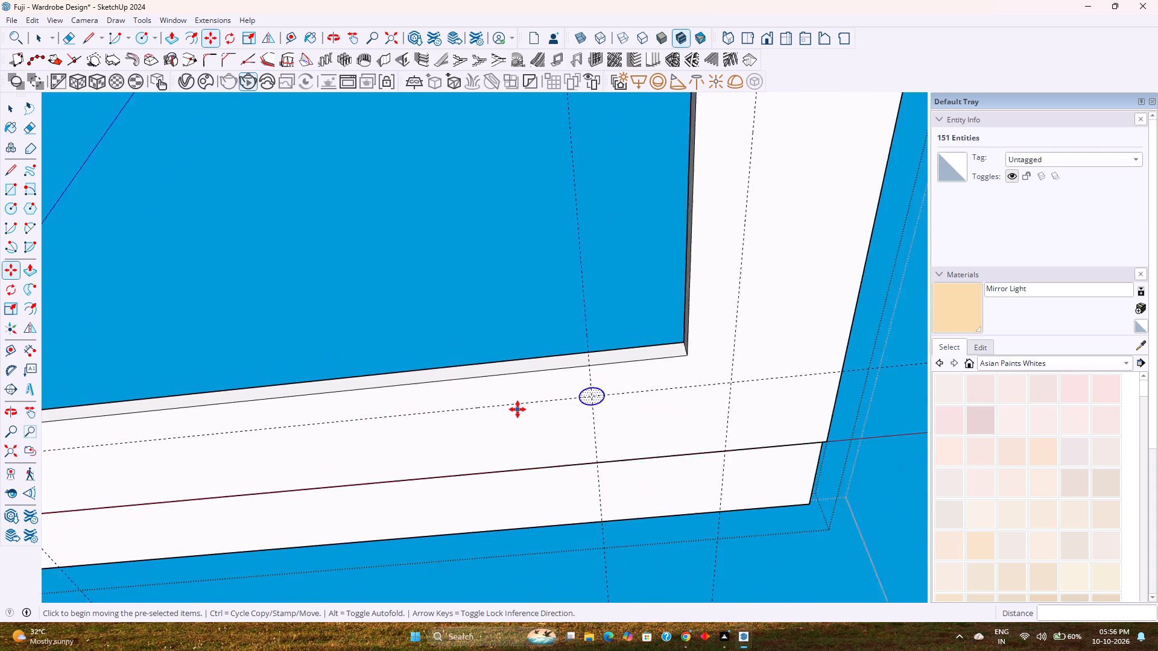
pyautogui.scroll(-5, 517, 409)
pyautogui.write('/2')
pyautogui.press('Return')
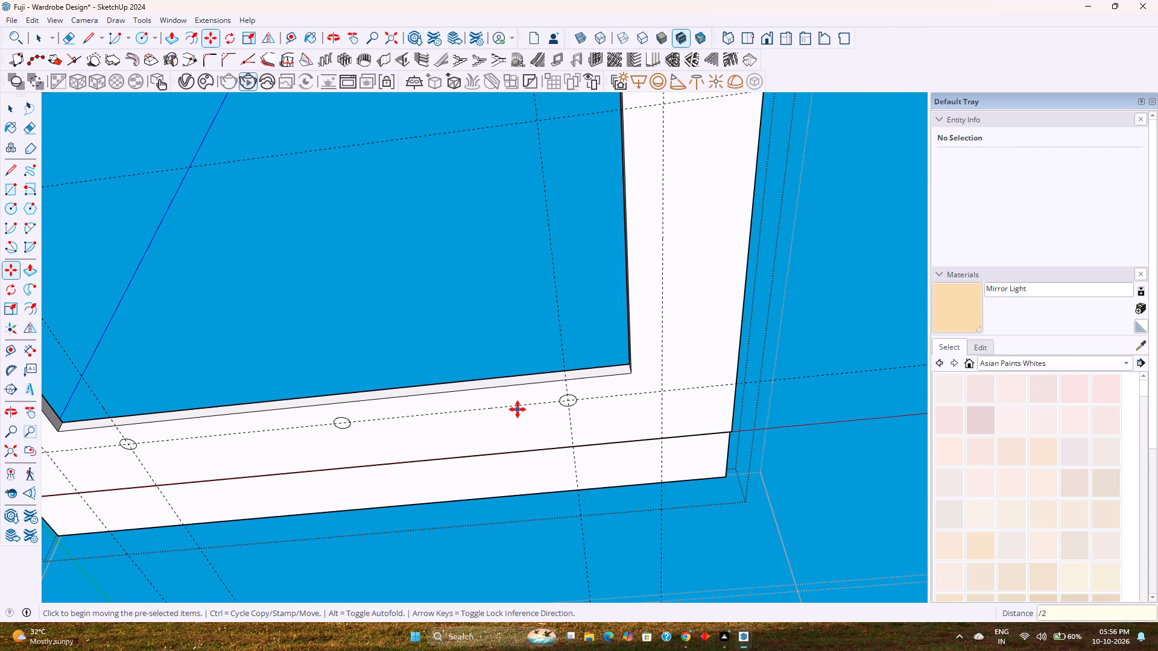
pyautogui.press('space')
# Copy the circle near the right arm onto the guide crossing close to the right arm's free end.
pyautogui.scroll(-2, 517, 409)
pyautogui.scroll(-1, 572, 404)
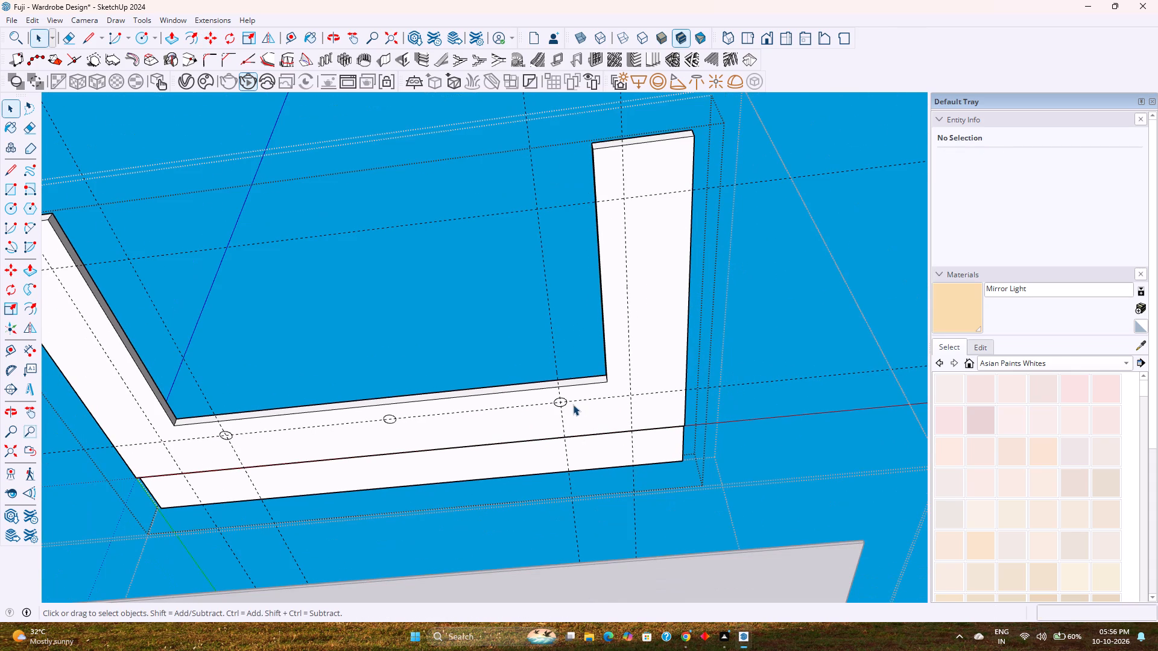
pyautogui.scroll(12, 563, 403)
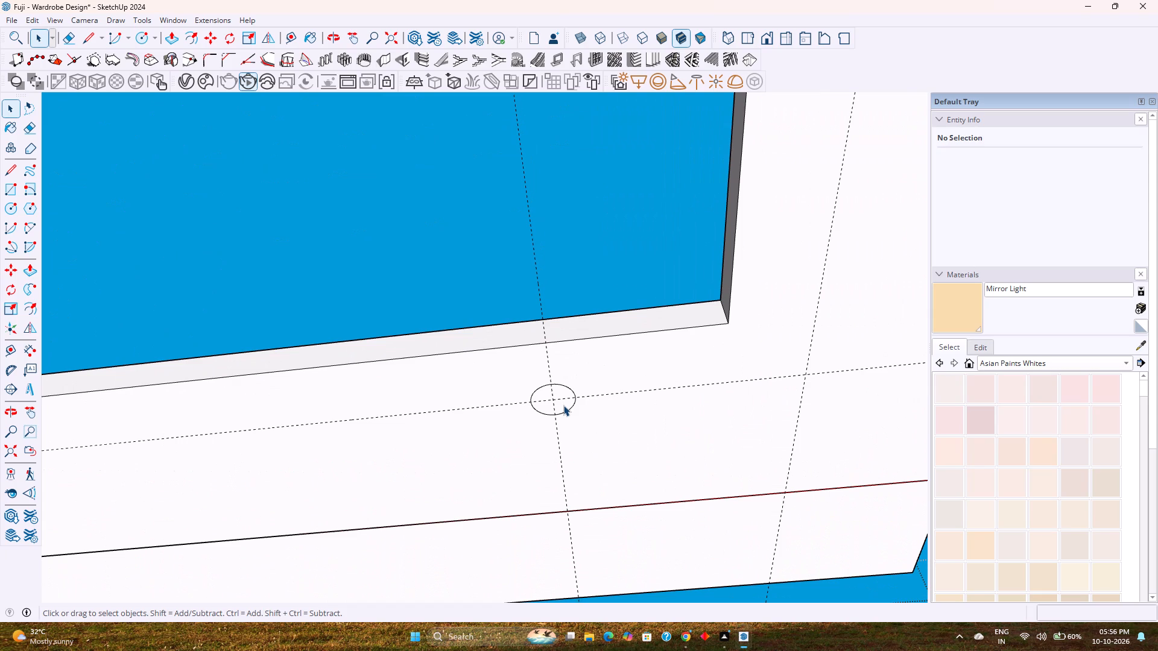
pyautogui.click(563, 405)
pyautogui.click(563, 405)
pyautogui.press('m')
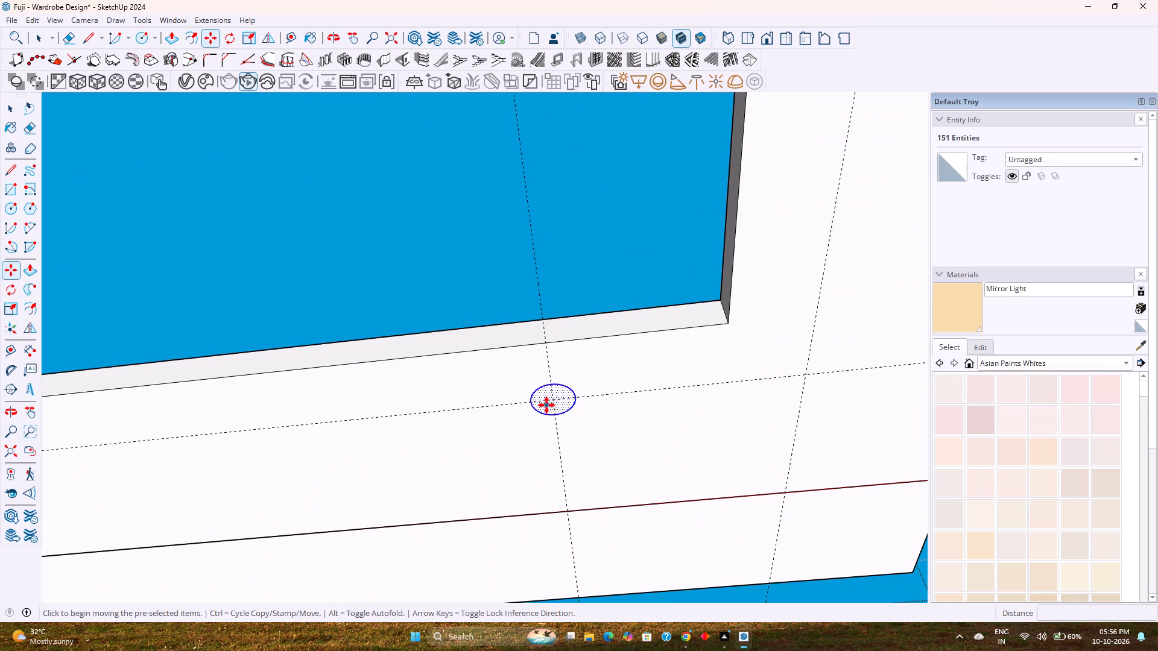
pyautogui.click(554, 401)
pyautogui.scroll(-14, 555, 413)
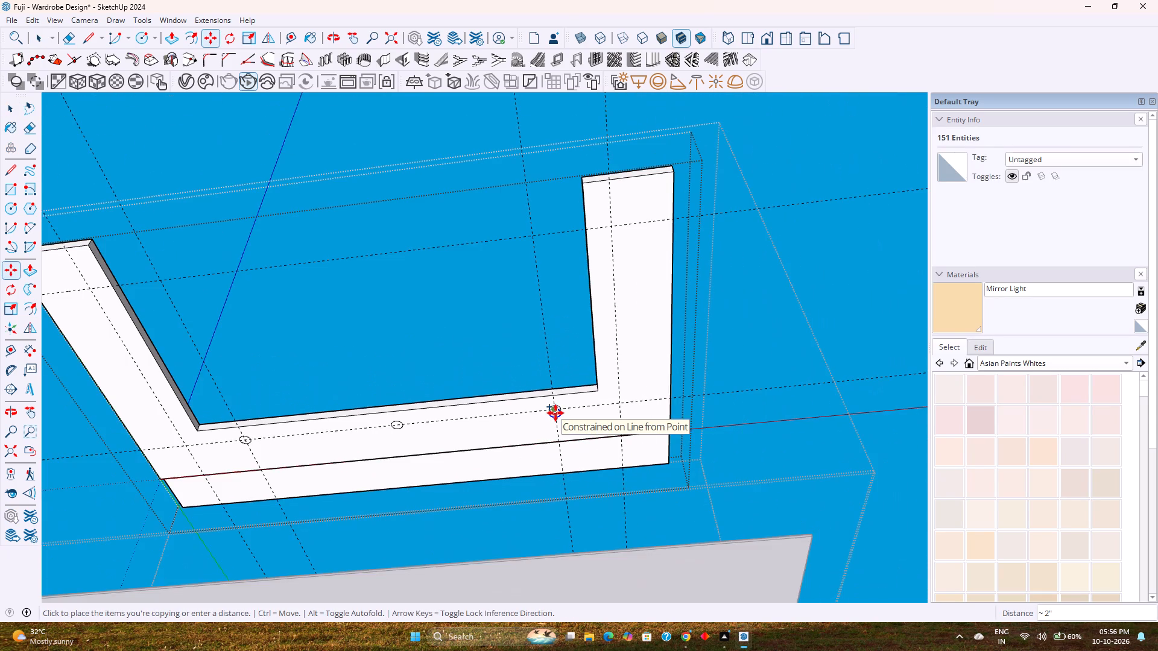
pyautogui.keyDown('shift'); pyautogui.moveTo(563, 418); pyautogui.dragTo(572, 473, button='middle'); pyautogui.keyUp('shift')
pyautogui.scroll(-1, 617, 329)
pyautogui.scroll(10, 618, 324)
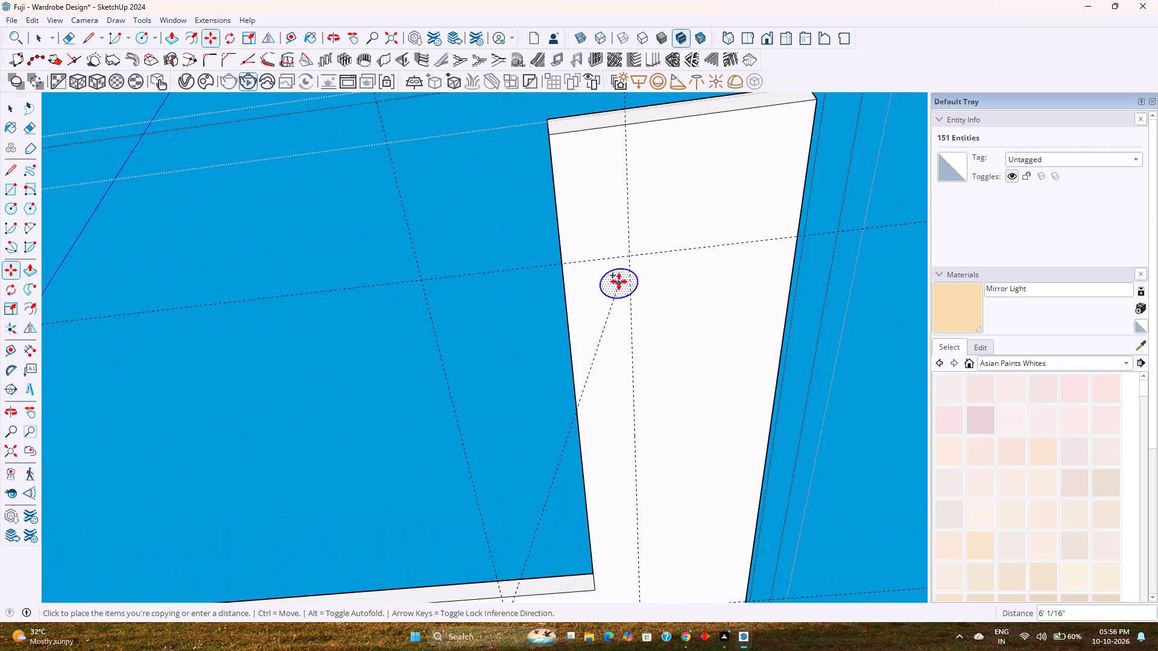
pyautogui.click(629, 257)
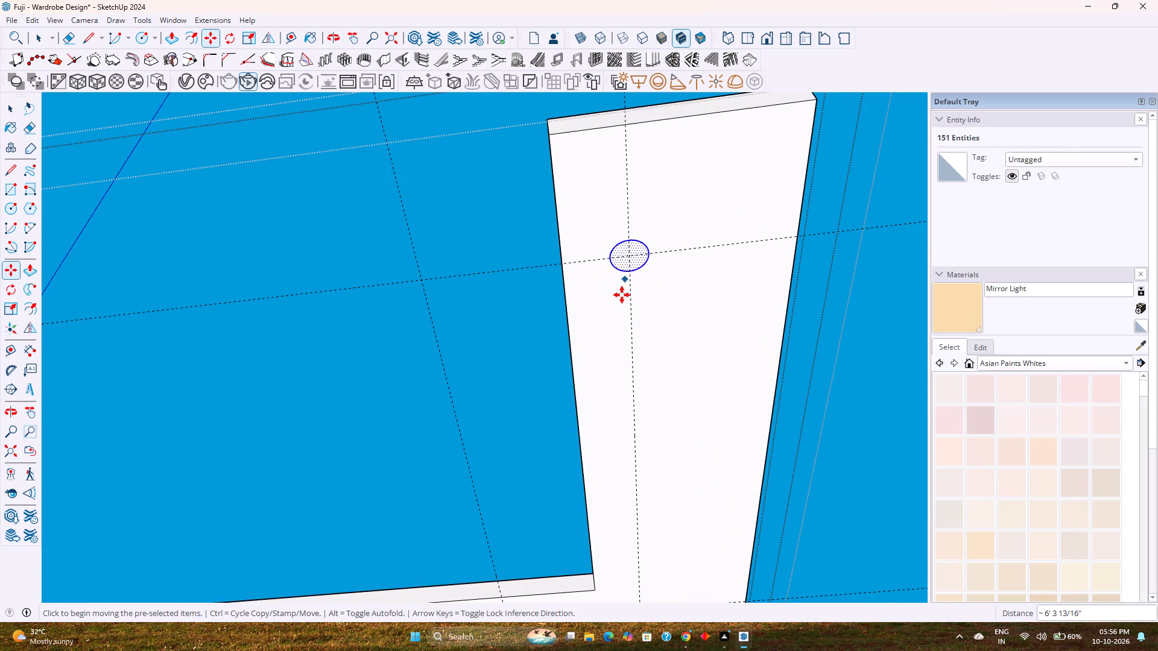
pyautogui.scroll(-5, 622, 296)
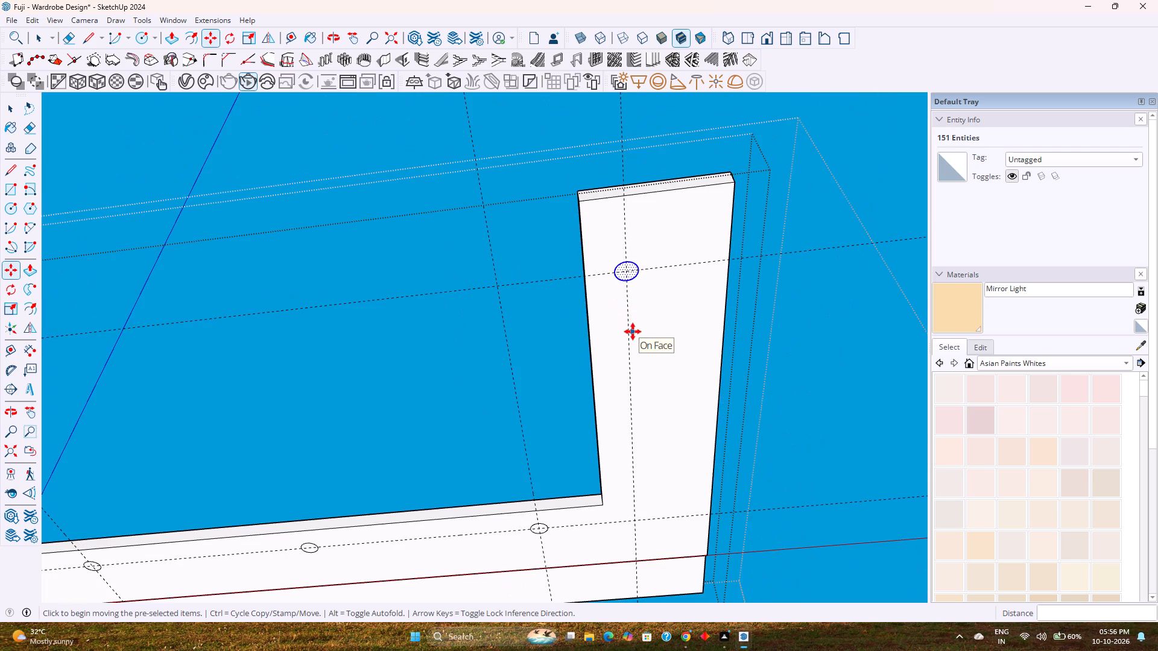
pyautogui.press('space')
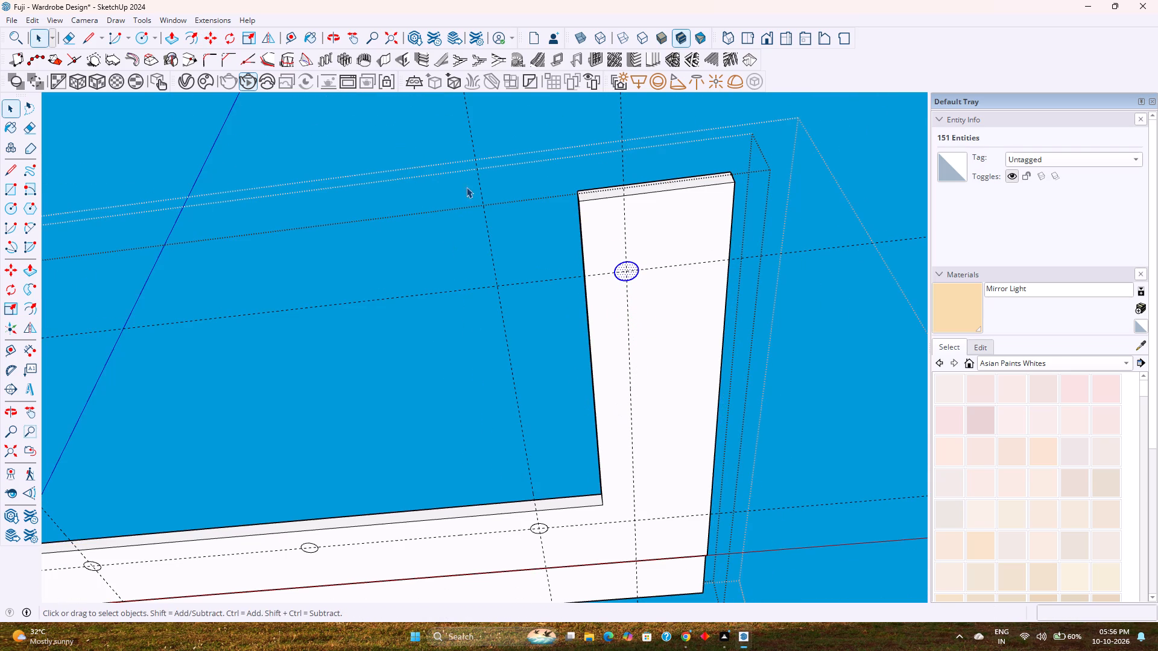
# Place a guide across the border arms, offset 1' from the connecting strip's inner edge toward the opening.
pyautogui.scroll(-8, 545, 419)
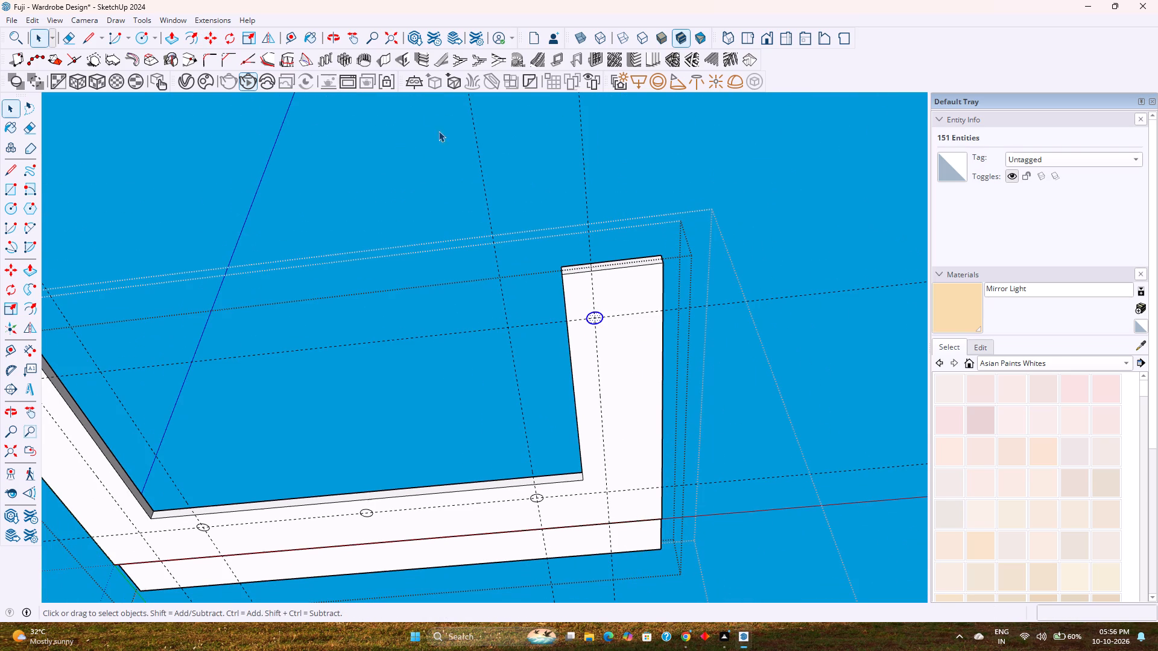
pyautogui.click(295, 38)
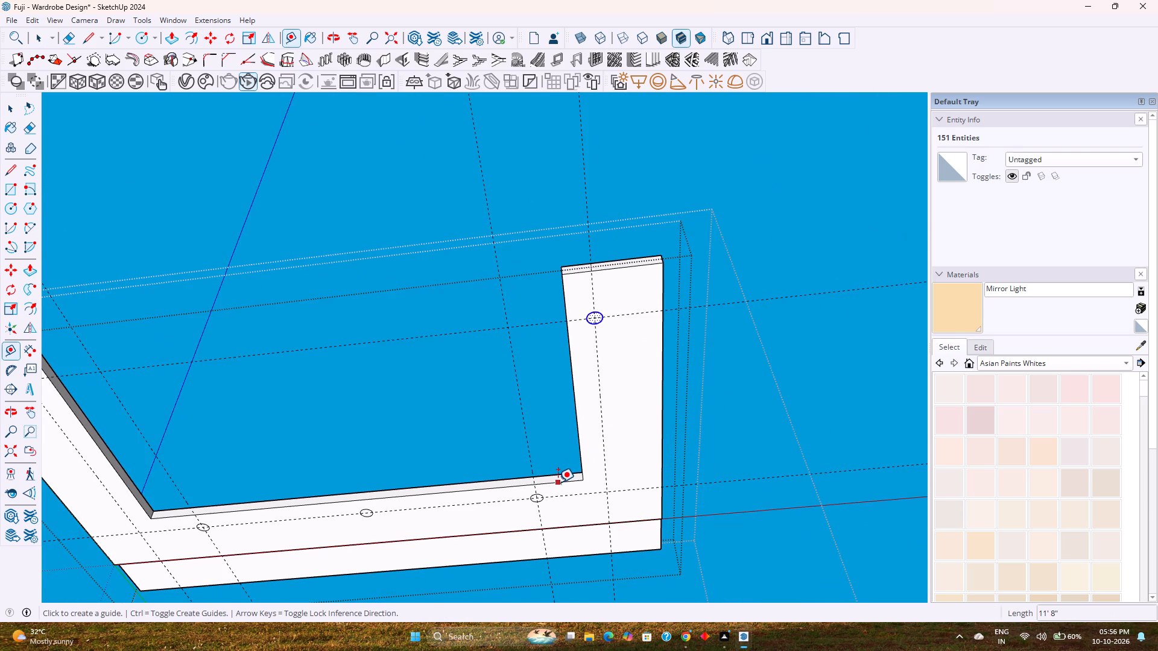
pyautogui.click(558, 482)
pyautogui.write("1'")
pyautogui.press('Return')
pyautogui.press('space')
# Copy the right arm's end circle along the arm to its crossing with the 1' offset guide.
pyautogui.moveTo(704, 465); pyautogui.dragTo(445, 416, button='middle')
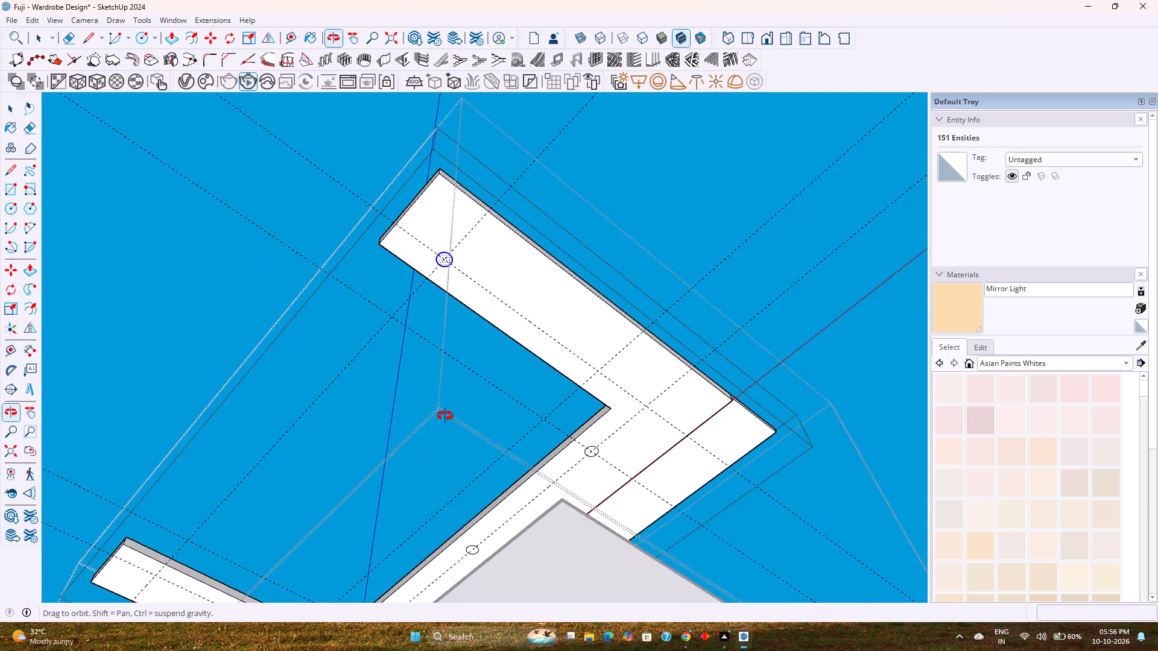
pyautogui.moveTo(445, 416); pyautogui.dragTo(324, 439, button='middle')
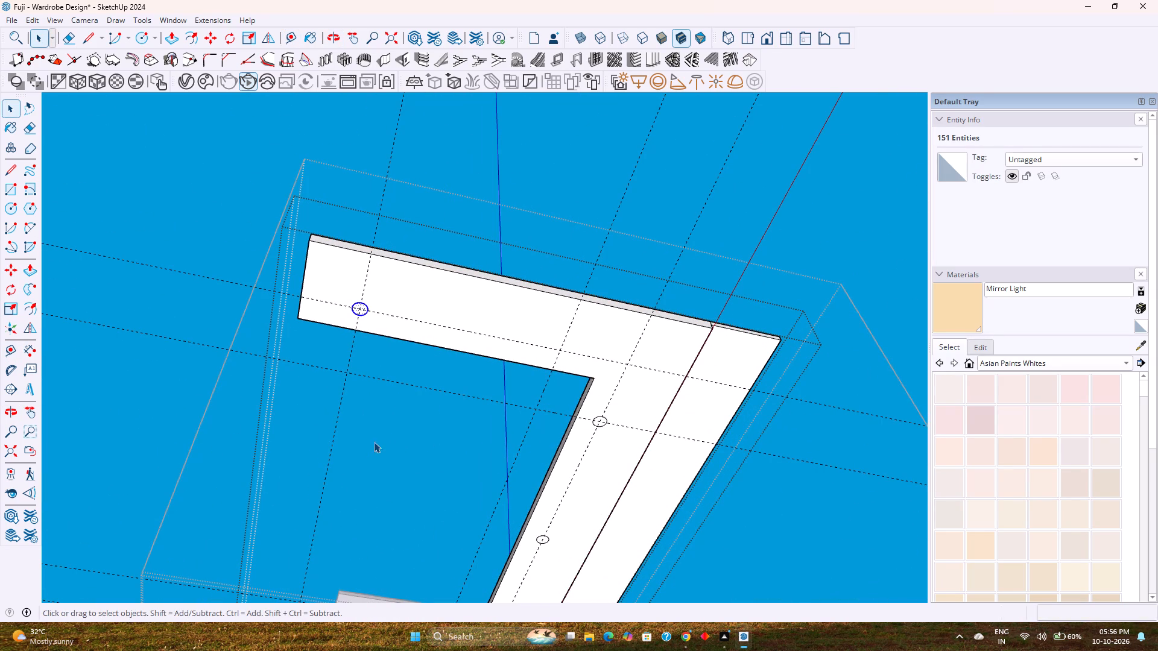
pyautogui.scroll(3, 365, 307)
pyautogui.press('m')
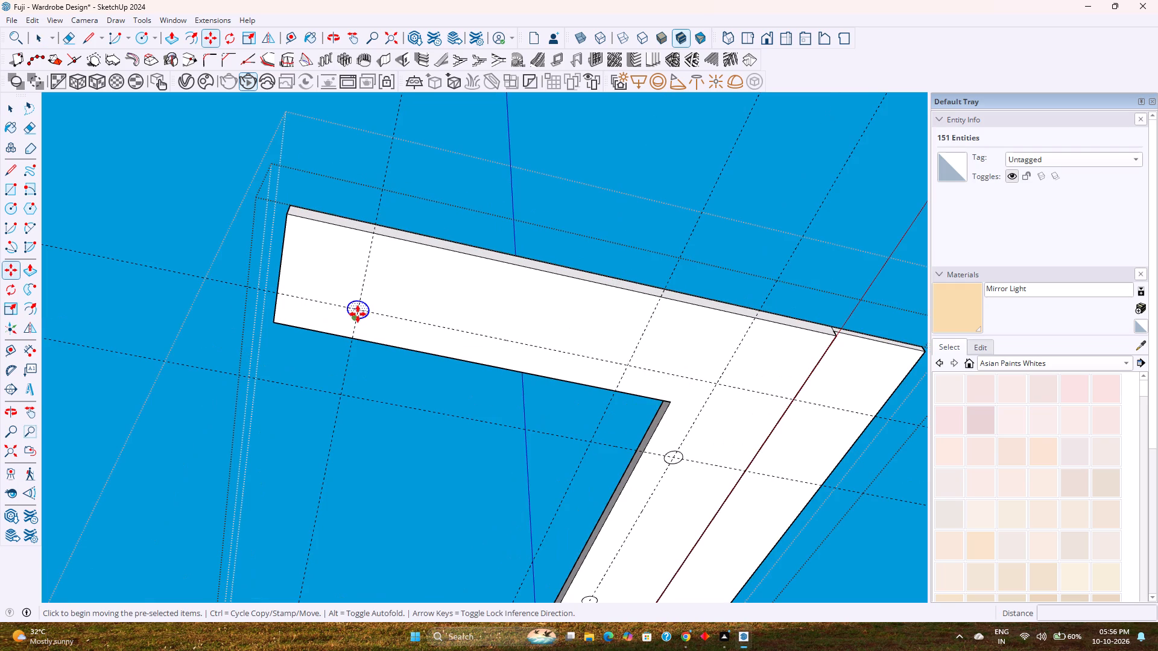
pyautogui.scroll(6, 358, 314)
pyautogui.click(358, 304)
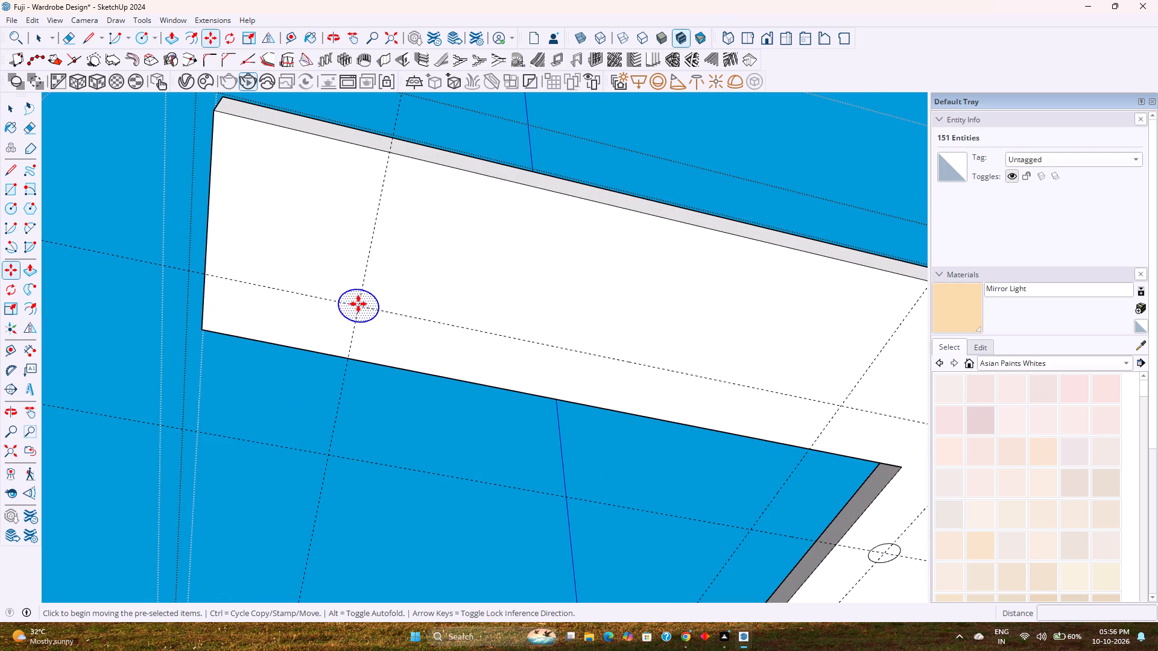
pyautogui.click(844, 408)
pyautogui.press('space')
# Copy both right-arm circles together 12'10" across to the matching guide crossings on the left arm, and clear the selection.
pyautogui.moveTo(534, 423); pyautogui.dragTo(652, 413, button='middle')
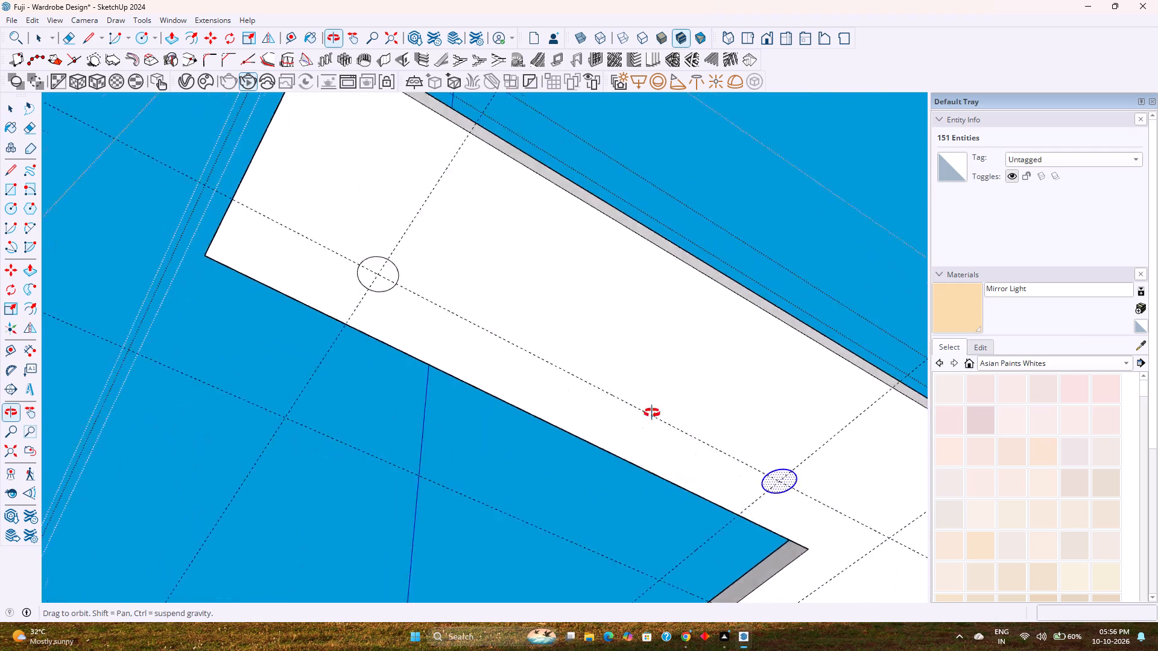
pyautogui.moveTo(652, 413); pyautogui.dragTo(820, 425, button='middle')
pyautogui.keyDown('ctrl'); pyautogui.doubleClick(455, 240); pyautogui.keyUp('ctrl')
pyautogui.scroll(-4, 519, 402)
pyautogui.keyDown('shift'); pyautogui.moveTo(517, 404); pyautogui.dragTo(586, 378, button='middle'); pyautogui.keyUp('shift')
pyautogui.press('m')
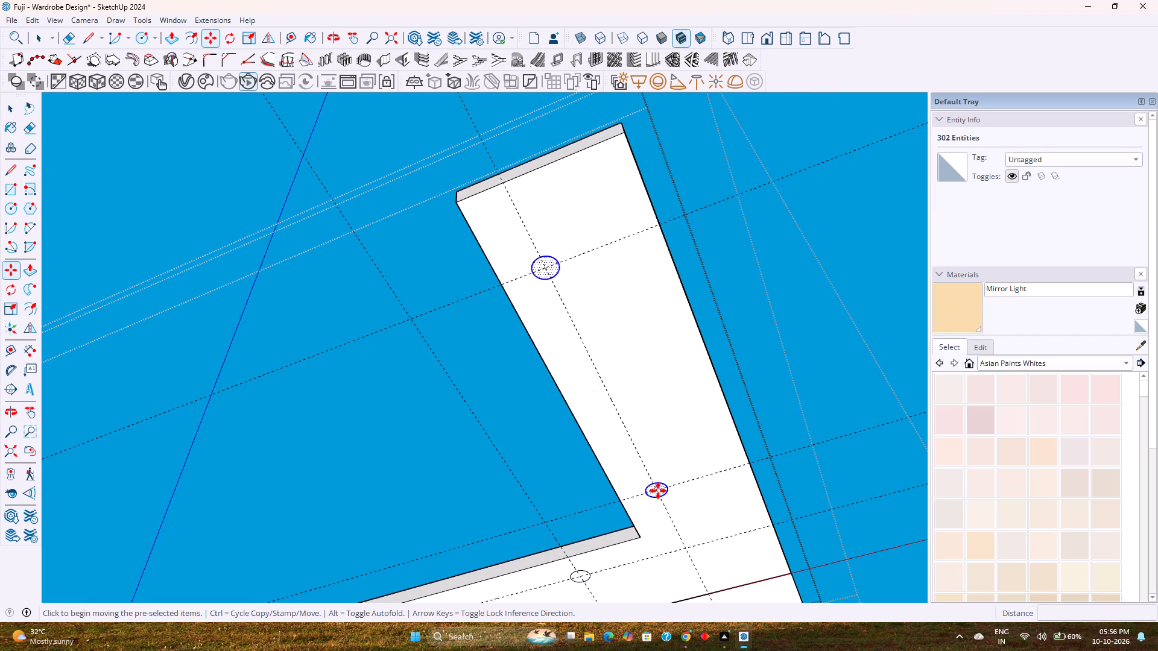
pyautogui.click(658, 491)
pyautogui.scroll(-11, 574, 502)
pyautogui.keyDown('shift'); pyautogui.moveTo(541, 511); pyautogui.dragTo(728, 409, button='middle'); pyautogui.keyUp('shift')
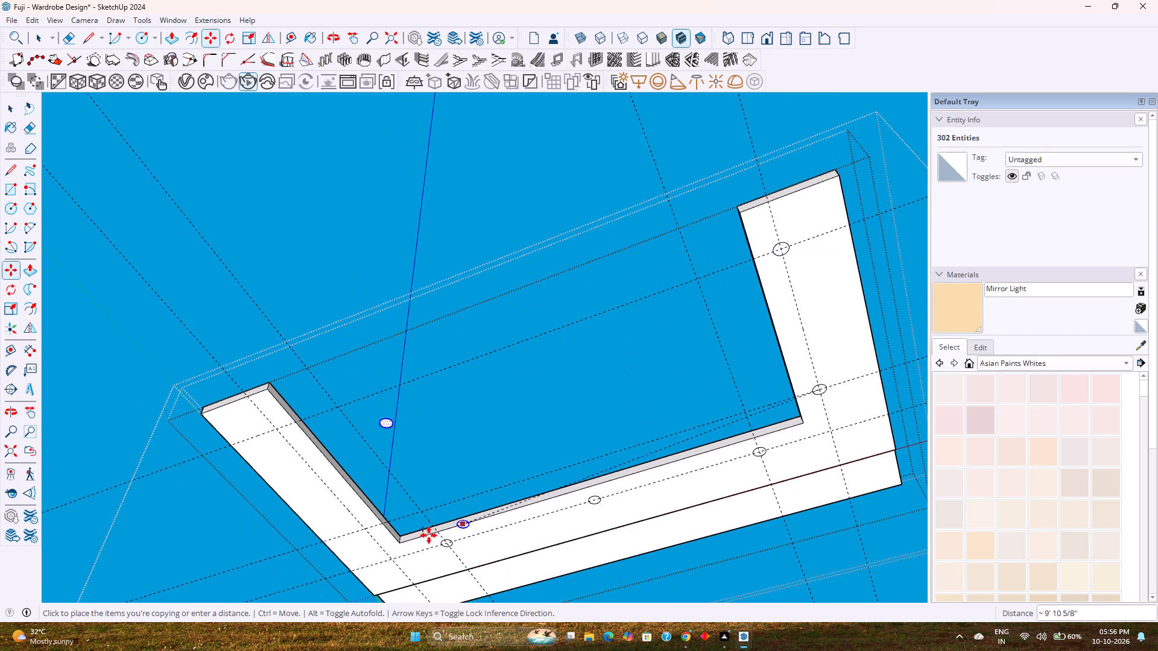
pyautogui.scroll(4, 372, 559)
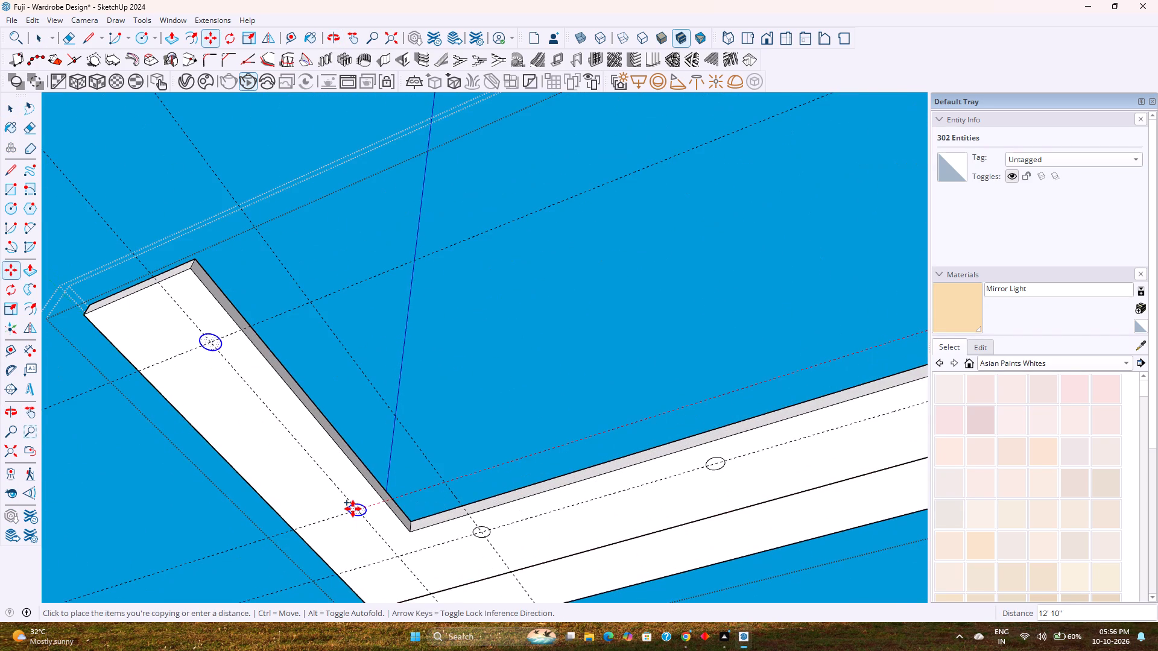
pyautogui.scroll(12, 353, 509)
pyautogui.click(365, 512)
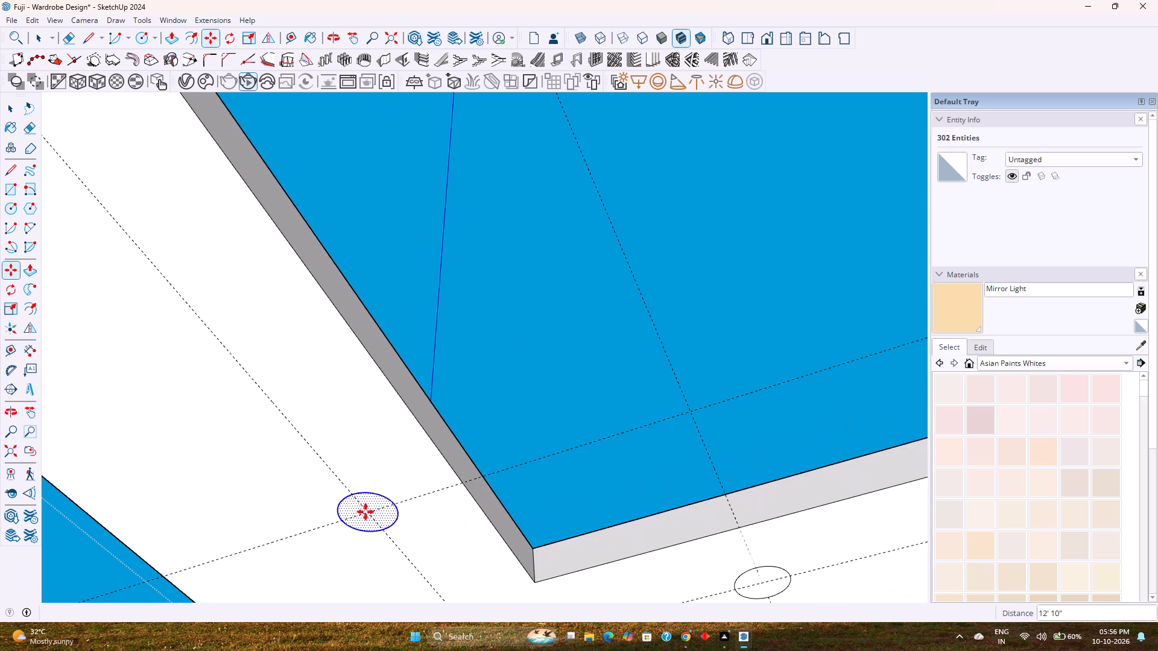
pyautogui.press('space')
pyautogui.scroll(-20, 365, 512)
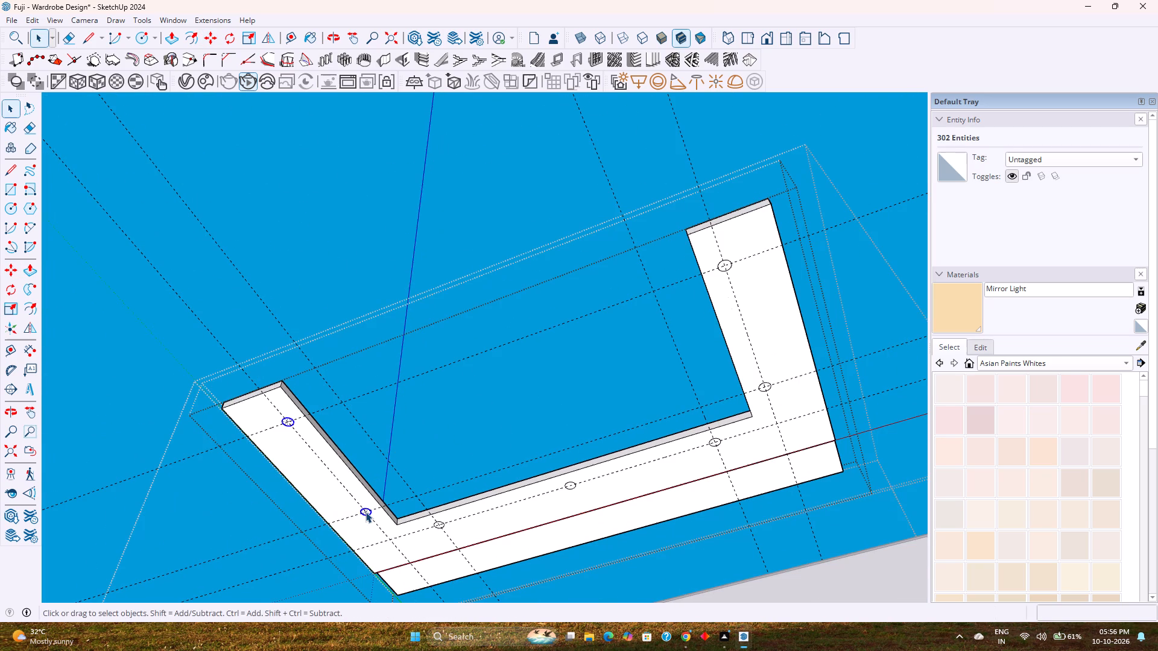
pyautogui.press('Escape')
pyautogui.press('space')
pyautogui.scroll(5, 365, 515)
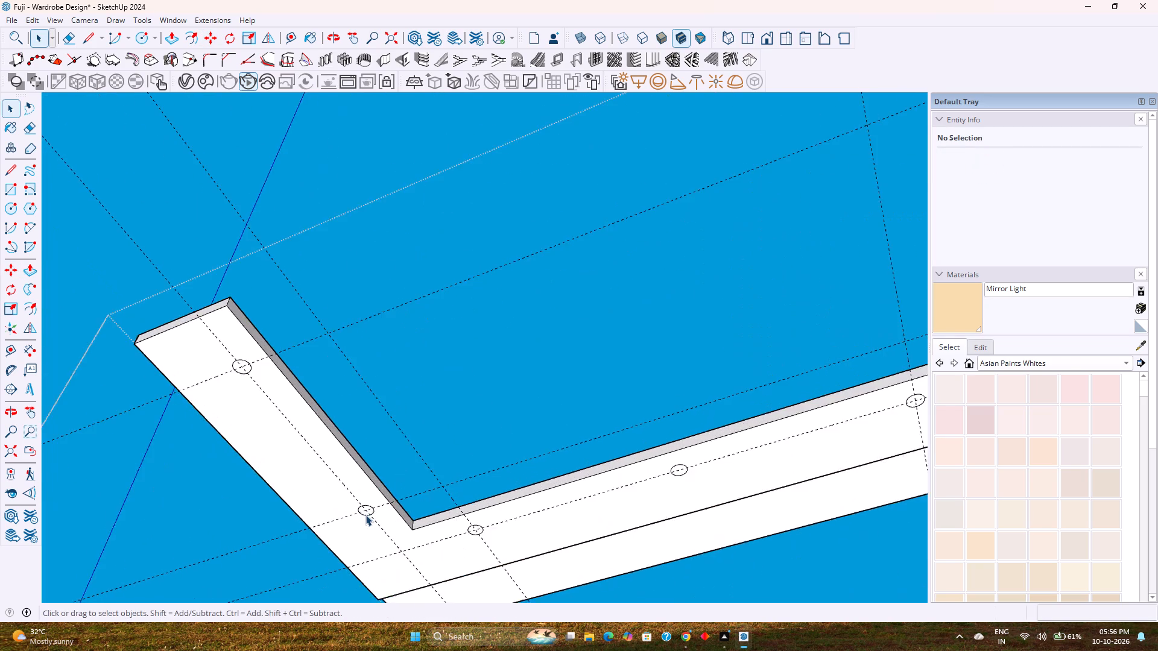
# Open the ceiling border for editing and recess the left arm's circle nearest the inner corner by 1".
pyautogui.scroll(14, 365, 515)
pyautogui.press('p')
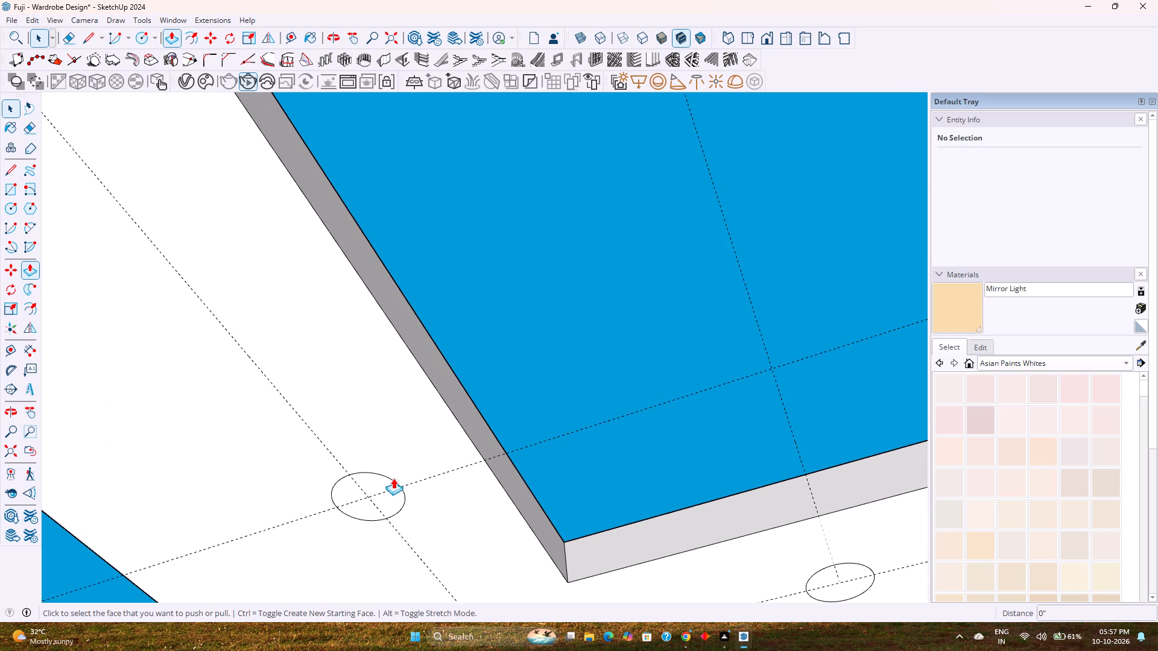
pyautogui.press('Escape')
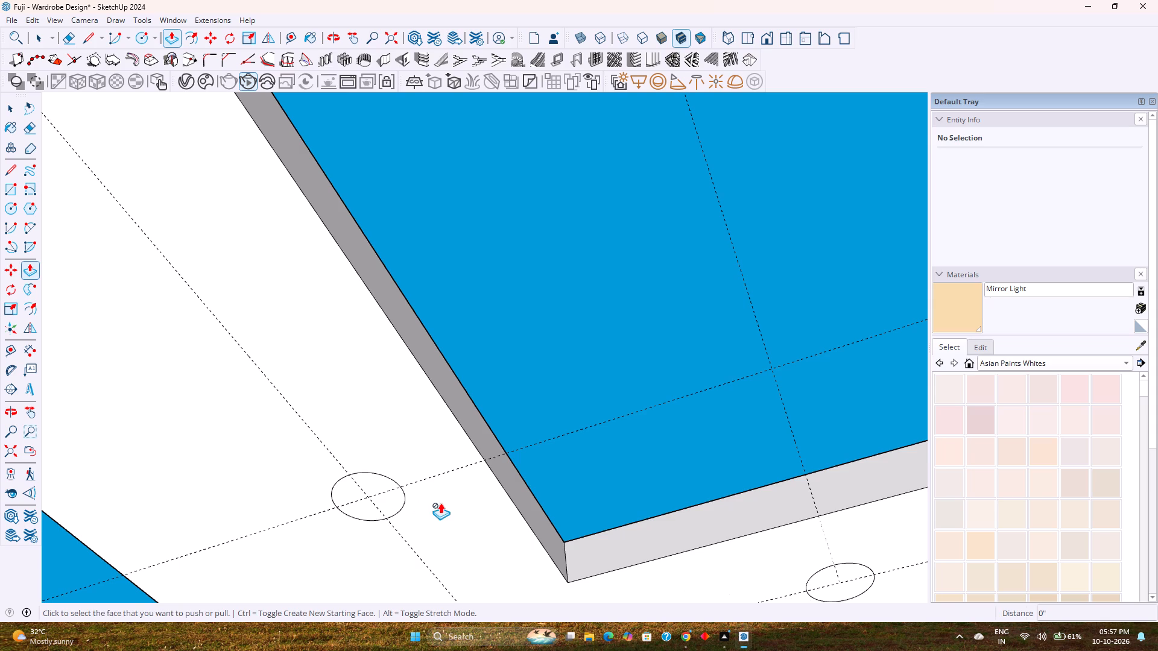
pyautogui.press('space')
pyautogui.doubleClick(440, 503)
pyautogui.press('p')
pyautogui.click(391, 504)
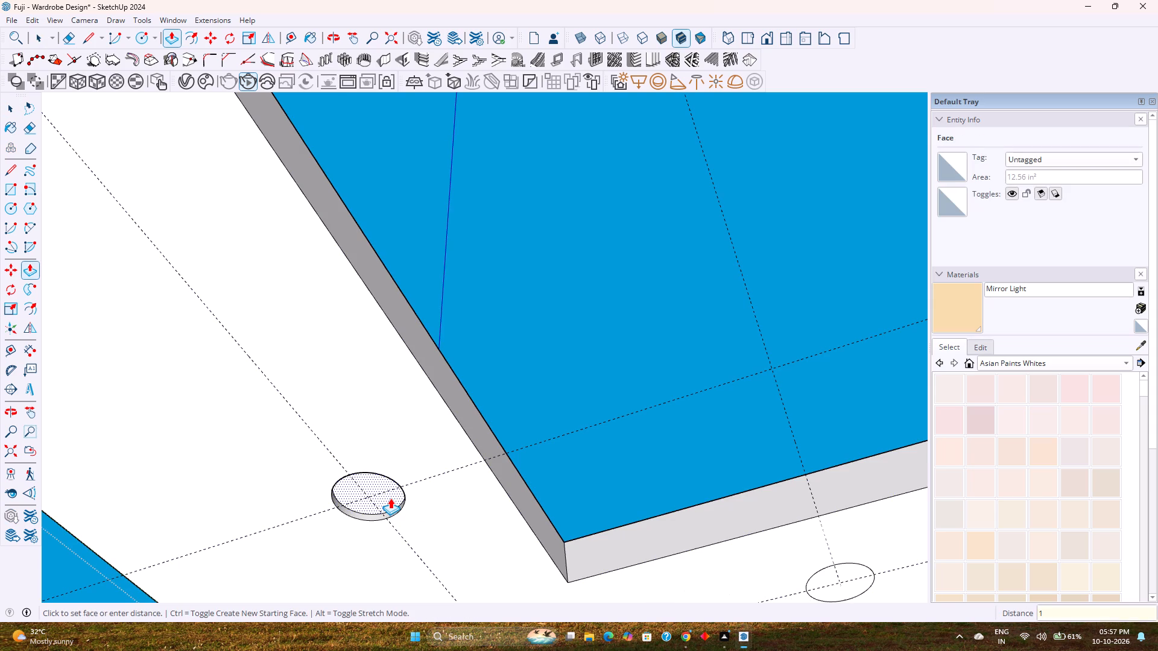
pyautogui.press('1')
pyautogui.press('Return')
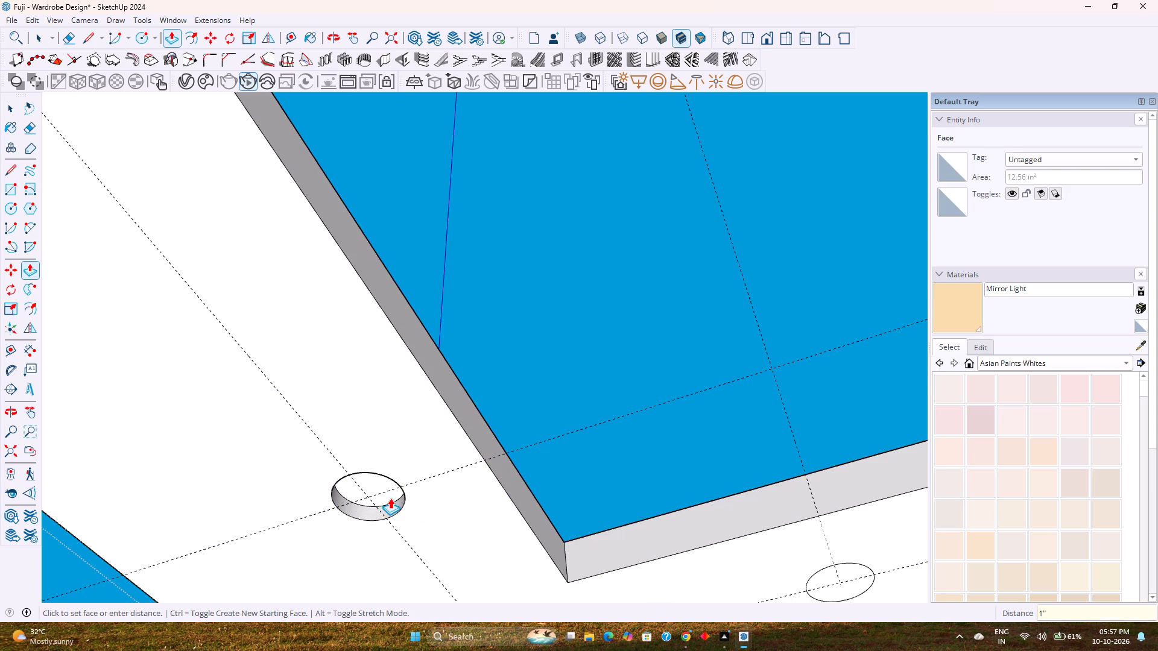
# Repeat the 1" recess on the left arm's end circle and the connecting strip's circle nearest that arm.
pyautogui.scroll(-9, 390, 498)
pyautogui.keyDown('shift'); pyautogui.moveTo(296, 483); pyautogui.dragTo(469, 600, button='middle'); pyautogui.keyUp('shift')
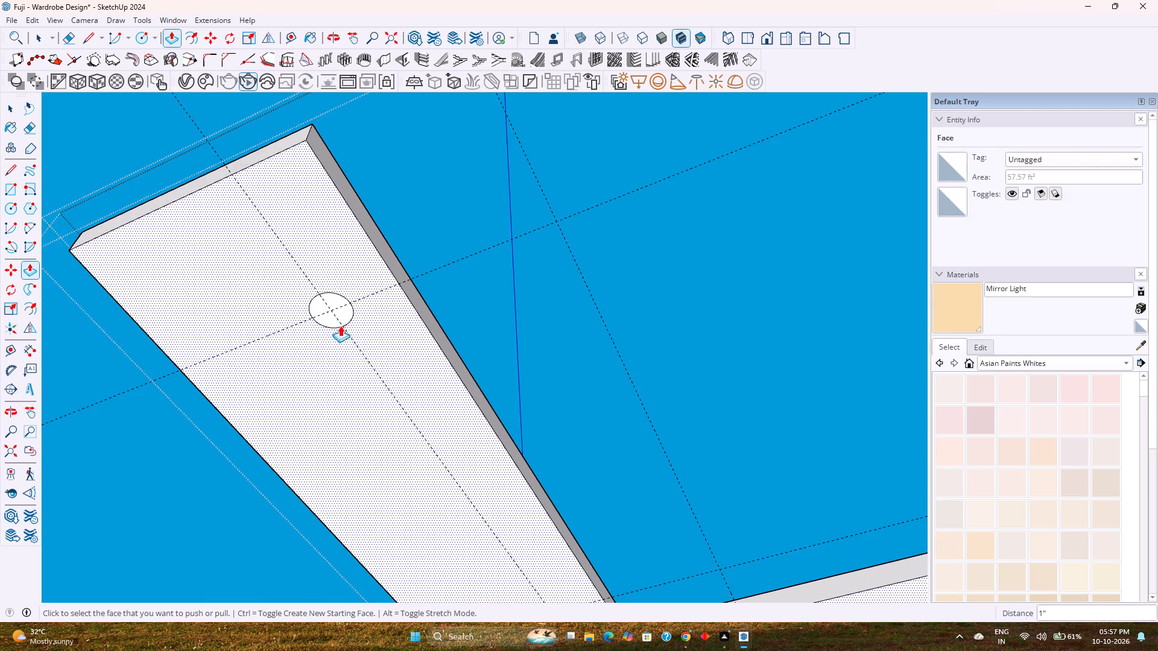
pyautogui.doubleClick(347, 311)
pyautogui.scroll(-4, 395, 318)
pyautogui.keyDown('shift'); pyautogui.moveTo(396, 326); pyautogui.dragTo(248, 277, button='middle'); pyautogui.keyUp('shift')
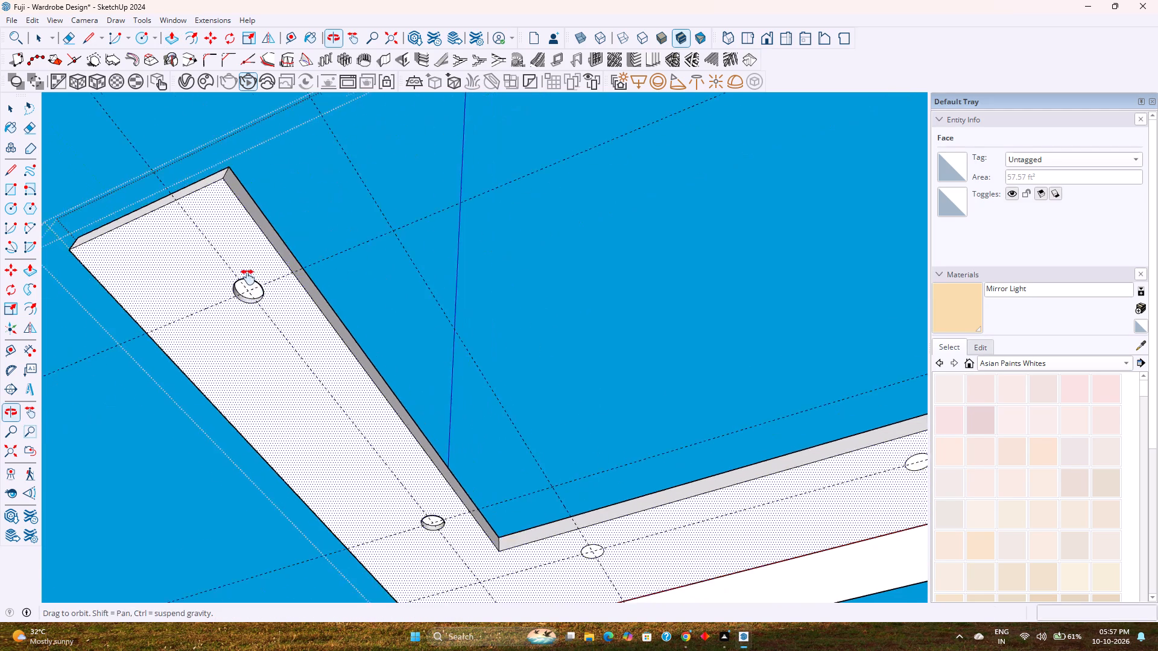
pyautogui.keyDown('shift'); pyautogui.moveTo(248, 277); pyautogui.dragTo(174, 237, button='middle'); pyautogui.keyUp('shift')
pyautogui.scroll(9, 482, 500)
pyautogui.doubleClick(510, 505)
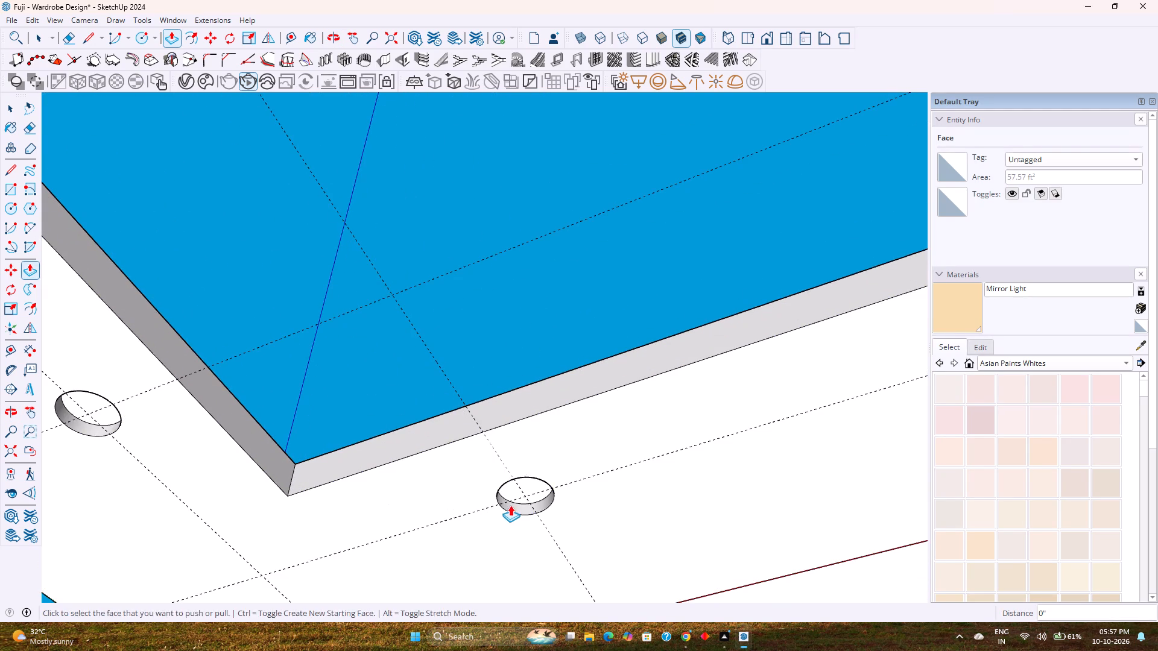
# Repeat the 1" recess on the connecting strip's middle and right circles and the right arm's circle nearest the corner.
pyautogui.keyDown('shift'); pyautogui.moveTo(517, 505); pyautogui.dragTo(320, 500, button='middle'); pyautogui.keyUp('shift')
pyautogui.scroll(-6, 317, 500)
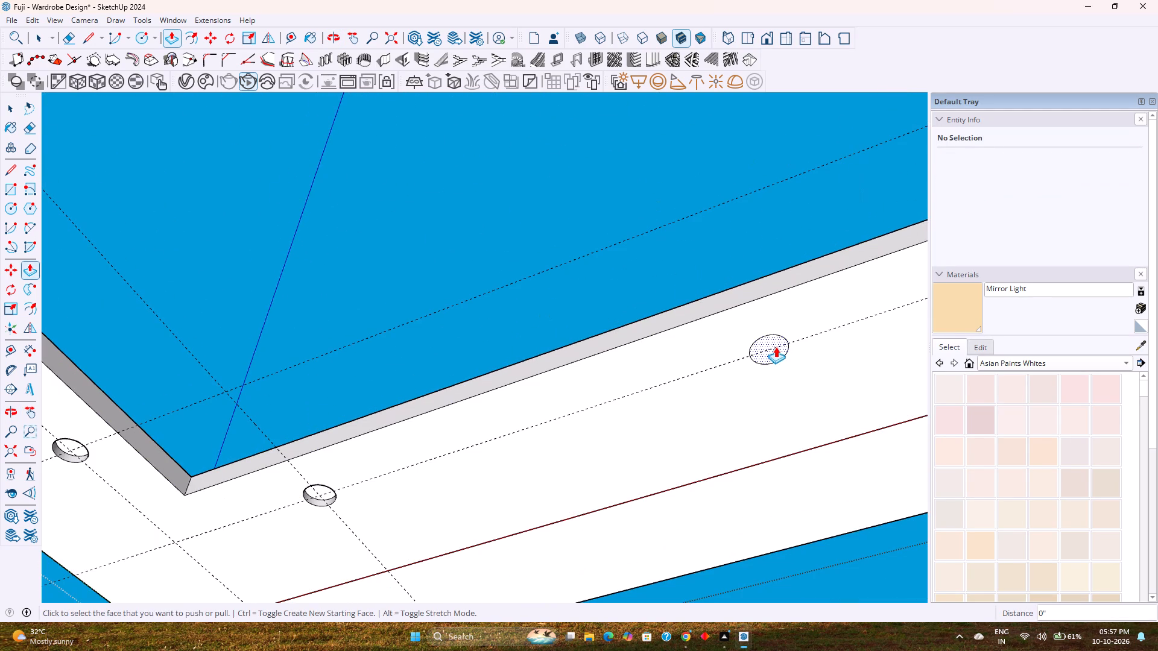
pyautogui.doubleClick(776, 347)
pyautogui.scroll(-4, 776, 347)
pyautogui.keyDown('shift'); pyautogui.moveTo(768, 345); pyautogui.dragTo(479, 360, button='middle'); pyautogui.keyUp('shift')
pyautogui.scroll(-5, 479, 359)
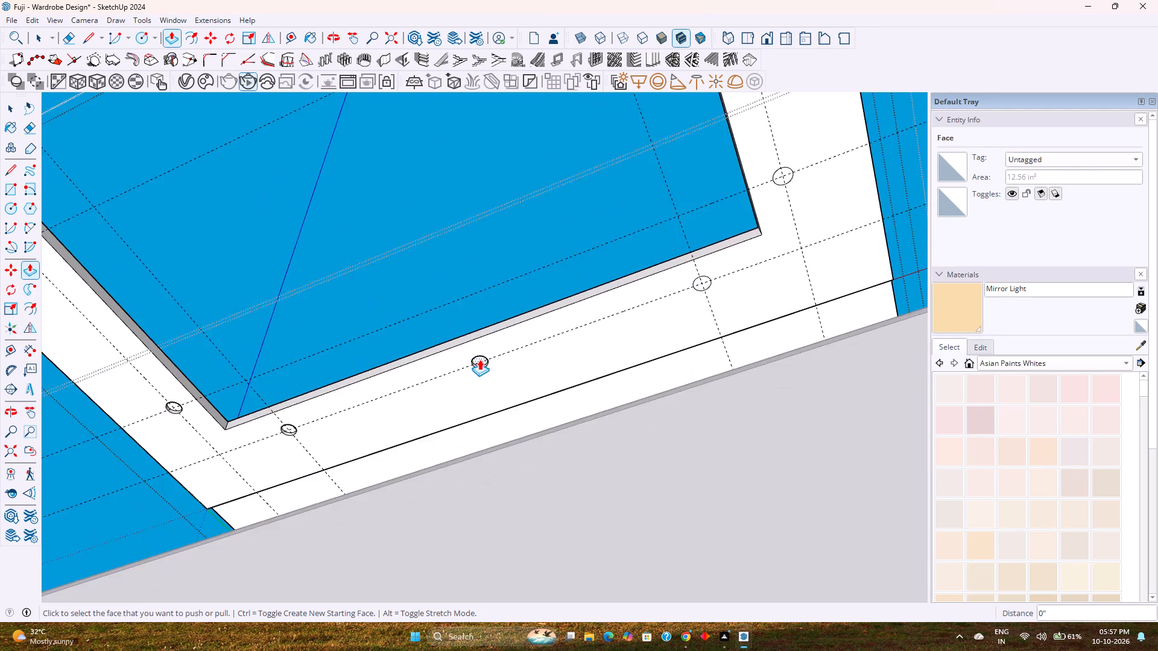
pyautogui.scroll(-3, 479, 359)
pyautogui.scroll(12, 647, 303)
pyautogui.doubleClick(648, 303)
pyautogui.scroll(-3, 648, 303)
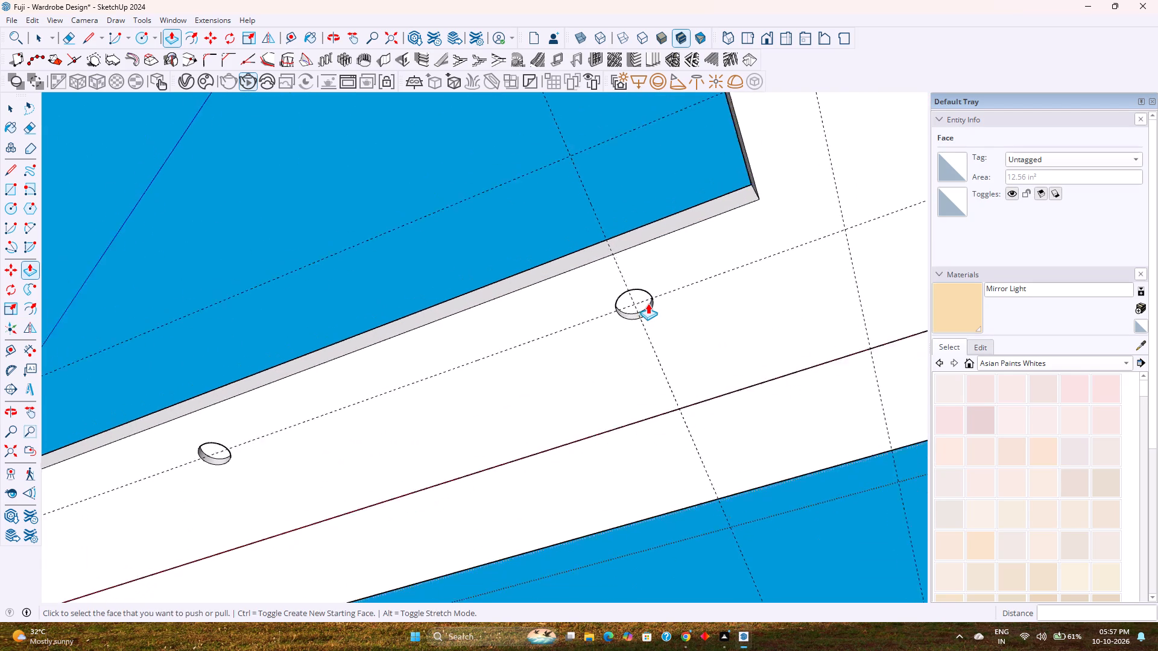
pyautogui.scroll(-1, 648, 303)
pyautogui.keyDown('shift'); pyautogui.moveTo(631, 313); pyautogui.dragTo(515, 403, button='middle'); pyautogui.keyUp('shift')
pyautogui.scroll(5, 671, 195)
pyautogui.doubleClick(642, 225)
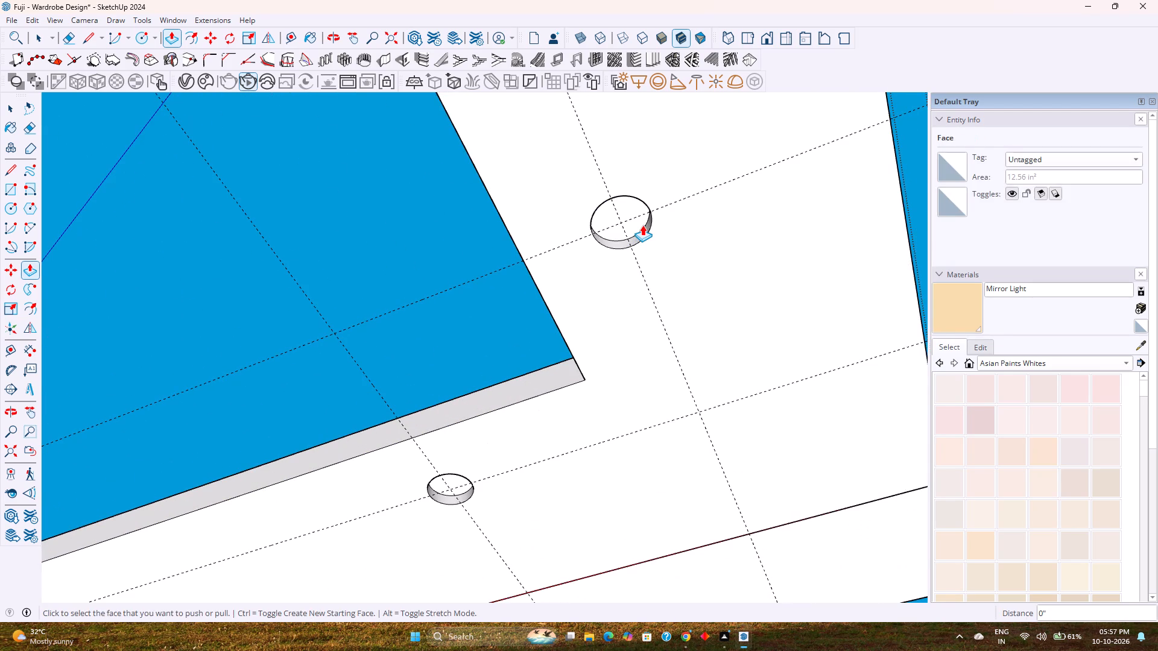
pyautogui.press('space')
# Draw a 1" radius circle centred on the guide crossing at the connecting strip's right recess.
pyautogui.scroll(-9, 642, 225)
pyautogui.moveTo(644, 231); pyautogui.dragTo(765, 304, button='middle')
pyautogui.scroll(-8, 776, 309)
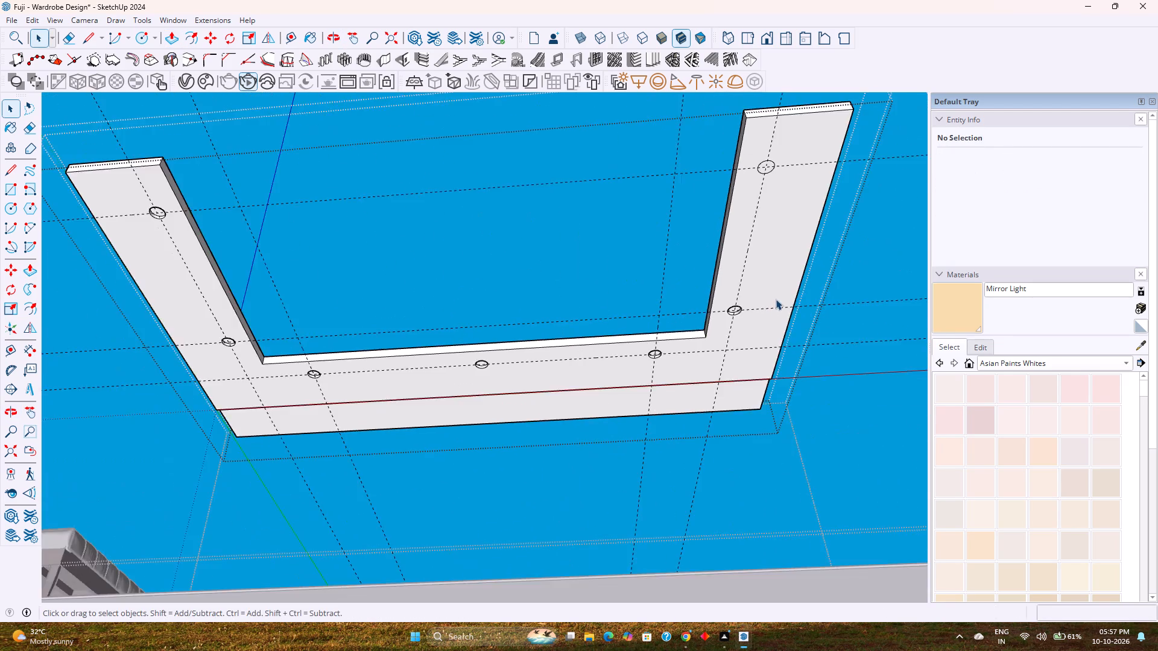
pyautogui.scroll(-3, 776, 299)
pyautogui.moveTo(767, 296); pyautogui.dragTo(754, 377, button='middle')
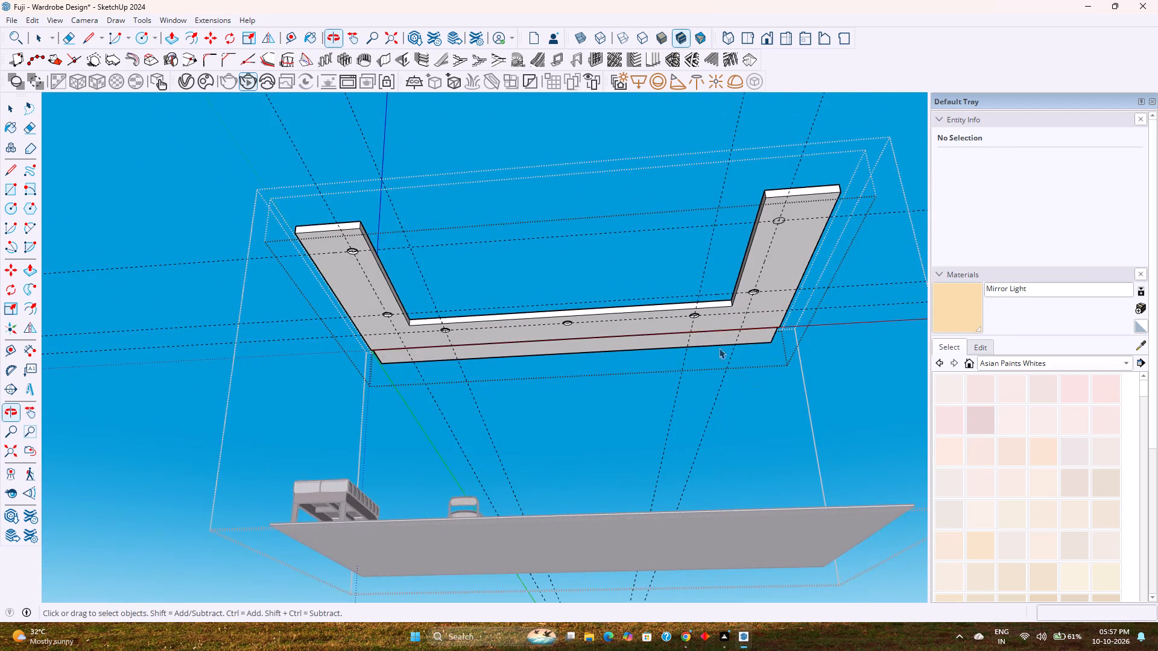
pyautogui.scroll(6, 716, 345)
pyautogui.keyDown('shift'); pyautogui.moveTo(703, 340); pyautogui.dragTo(699, 439, button='middle'); pyautogui.keyUp('shift')
pyautogui.moveTo(688, 433); pyautogui.dragTo(663, 340, button='middle')
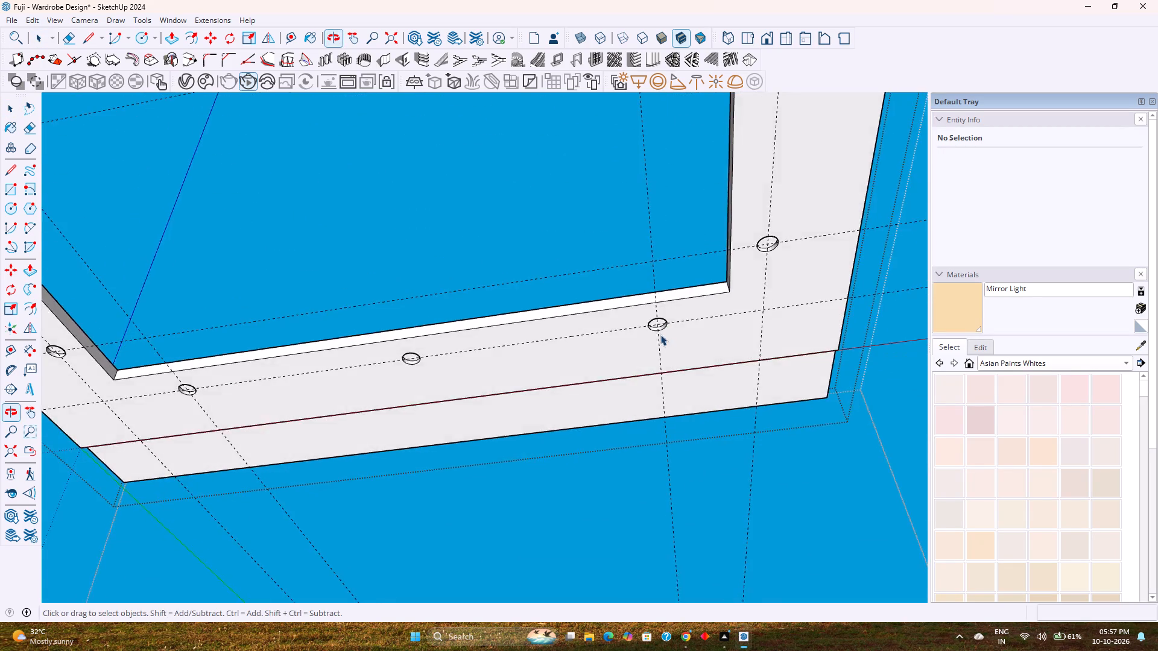
pyautogui.scroll(14, 660, 333)
pyautogui.keyDown('shift'); pyautogui.moveTo(656, 319); pyautogui.dragTo(606, 368, button='middle'); pyautogui.keyUp('shift')
pyautogui.scroll(1, 605, 371)
pyautogui.moveTo(605, 371); pyautogui.dragTo(607, 341, button='middle')
pyautogui.middleClick(613, 344)
pyautogui.scroll(1, 613, 344)
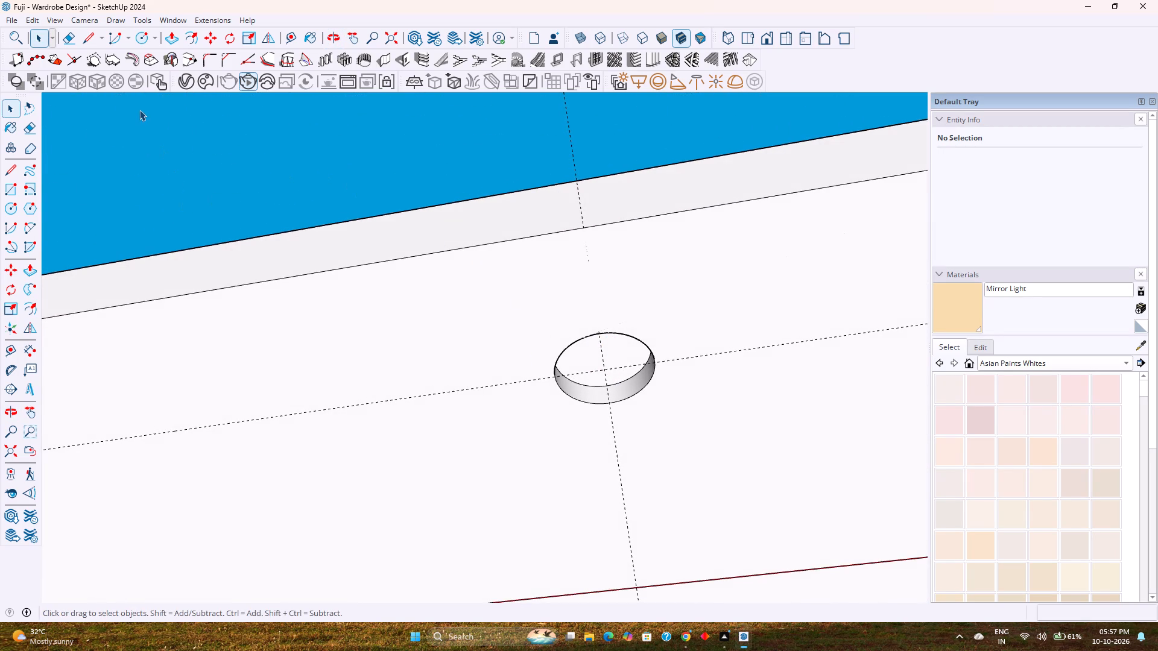
pyautogui.press('c')
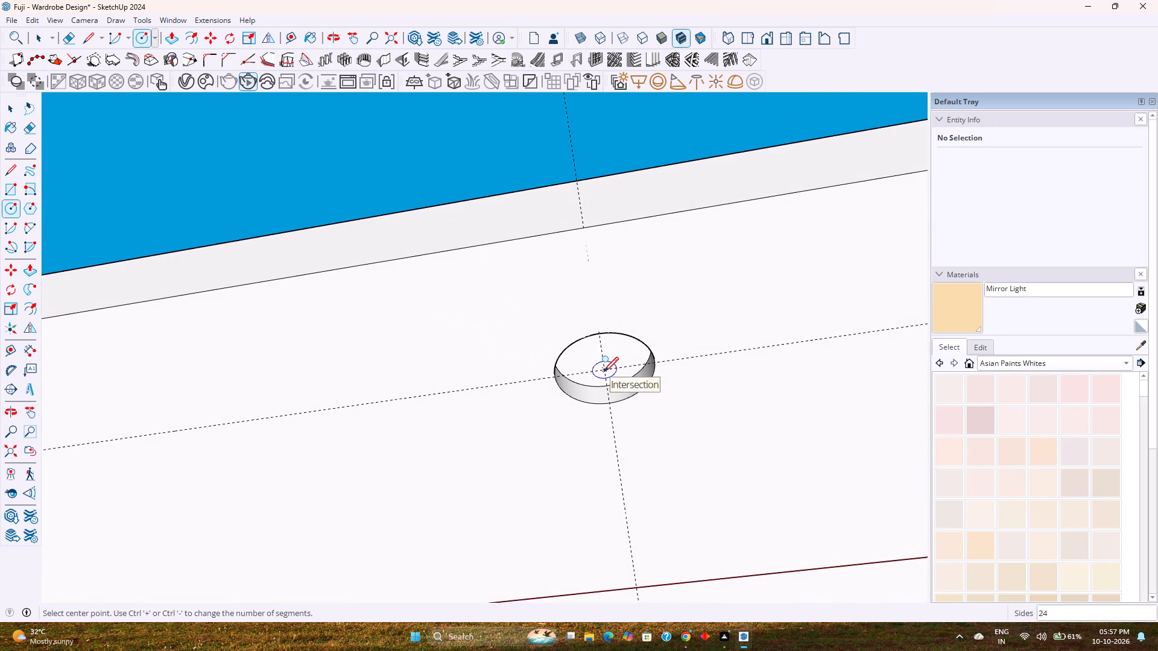
pyautogui.click(604, 371)
pyautogui.press('1')
pyautogui.press('Return')
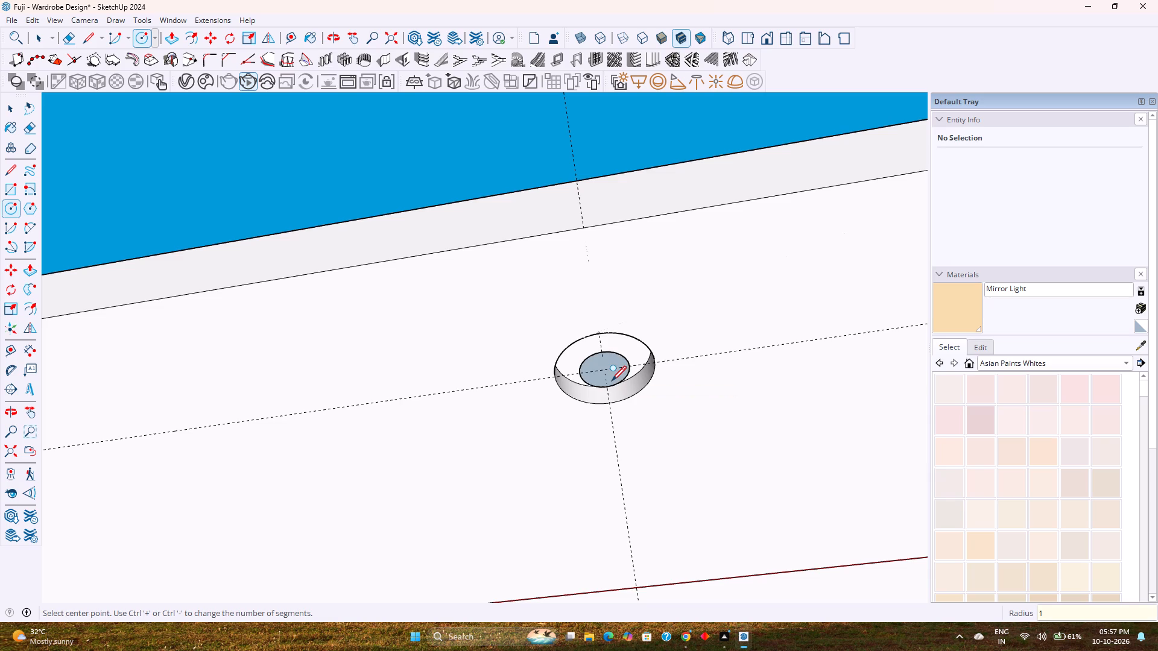
# Reverse the new circle's face.
pyautogui.press('space')
pyautogui.click(612, 377)
pyautogui.rightClick(612, 377)
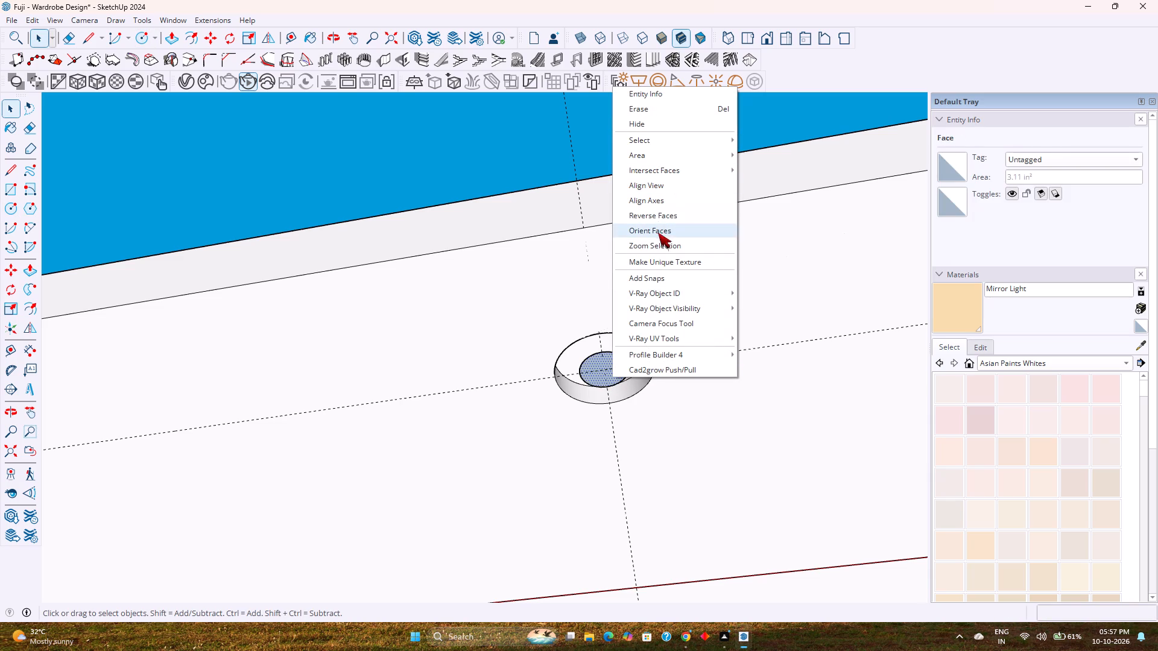
pyautogui.click(656, 213)
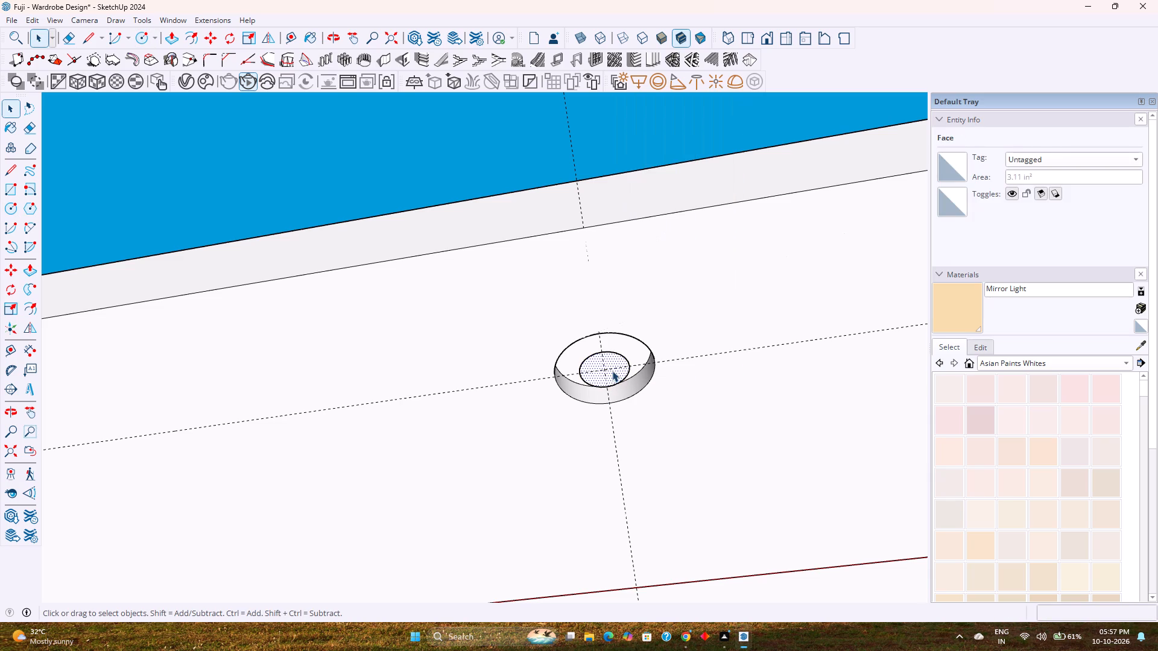
# Make the circle's face and edge into a component with the definition name 8.
pyautogui.doubleClick(612, 377)
pyautogui.rightClick(612, 377)
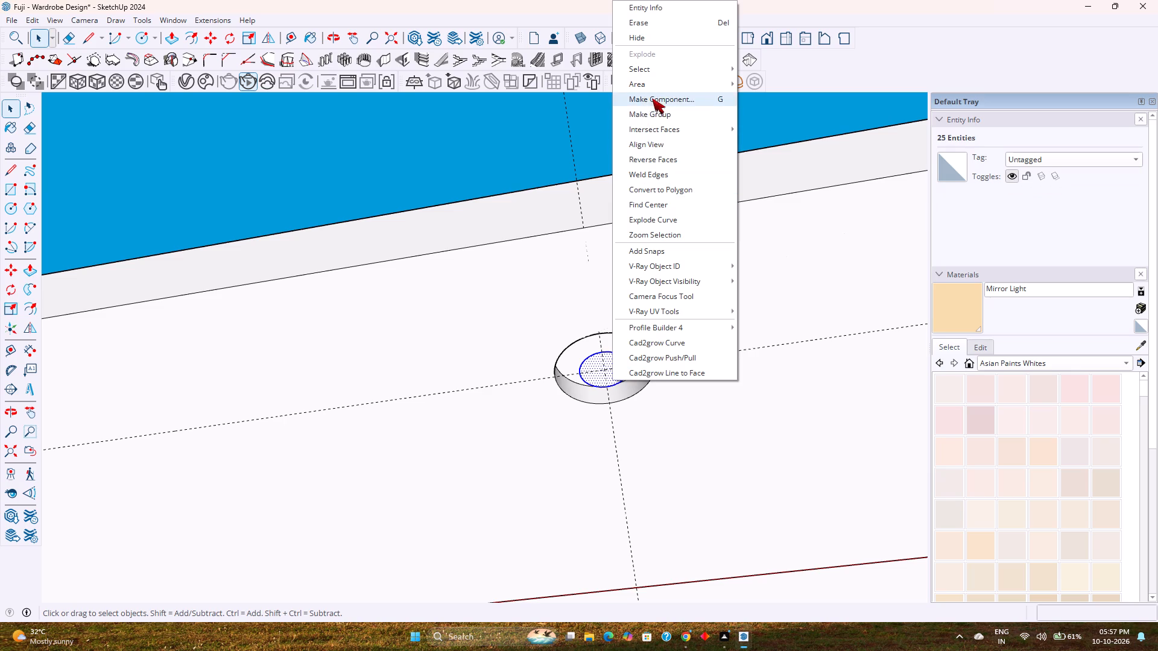
pyautogui.click(653, 98)
pyautogui.press('8')
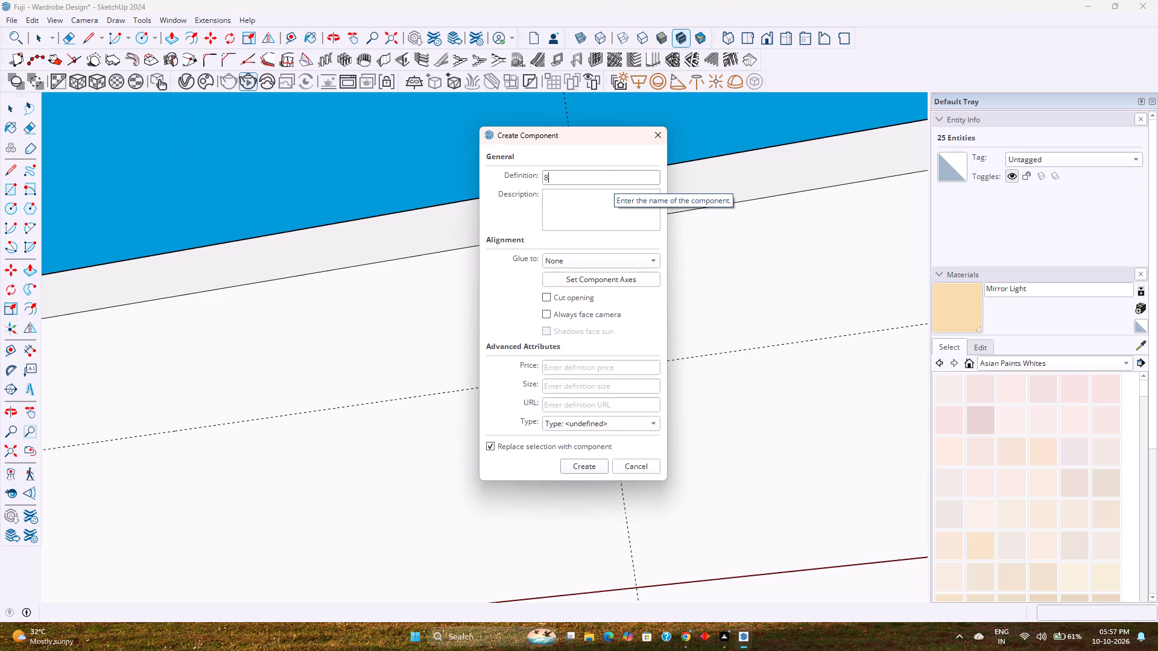
pyautogui.press('Return')
# Open the circle component for editing and set its circle's radius to 1.5".
pyautogui.scroll(4, 603, 368)
pyautogui.doubleClick(620, 380)
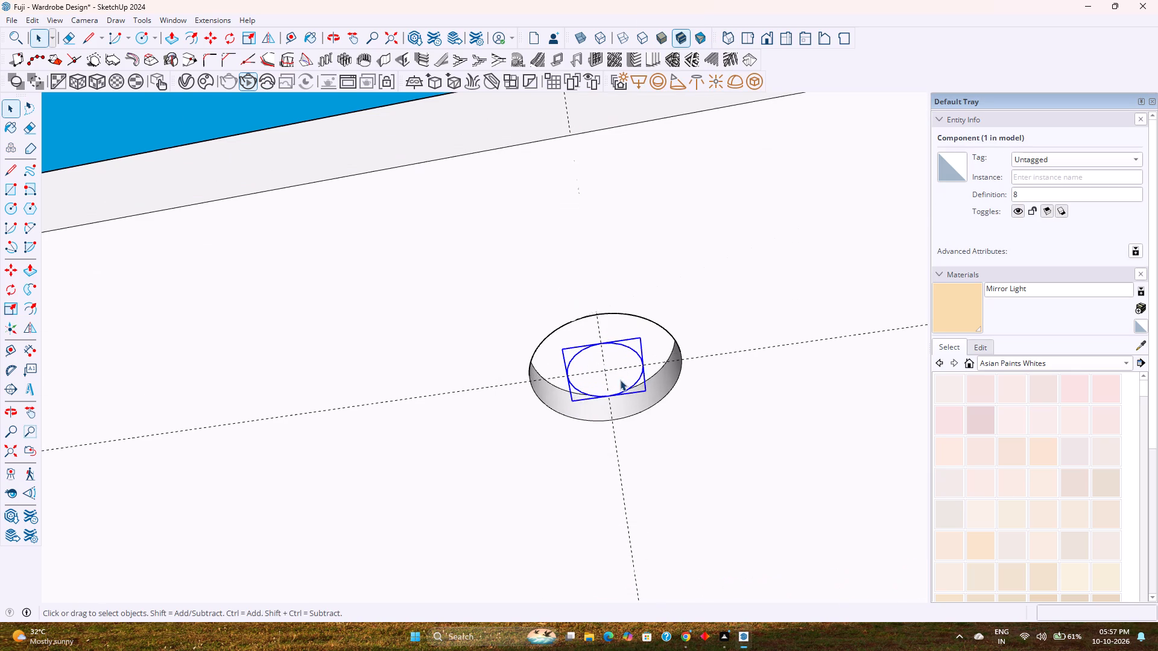
pyautogui.click(627, 386)
pyautogui.click(633, 386)
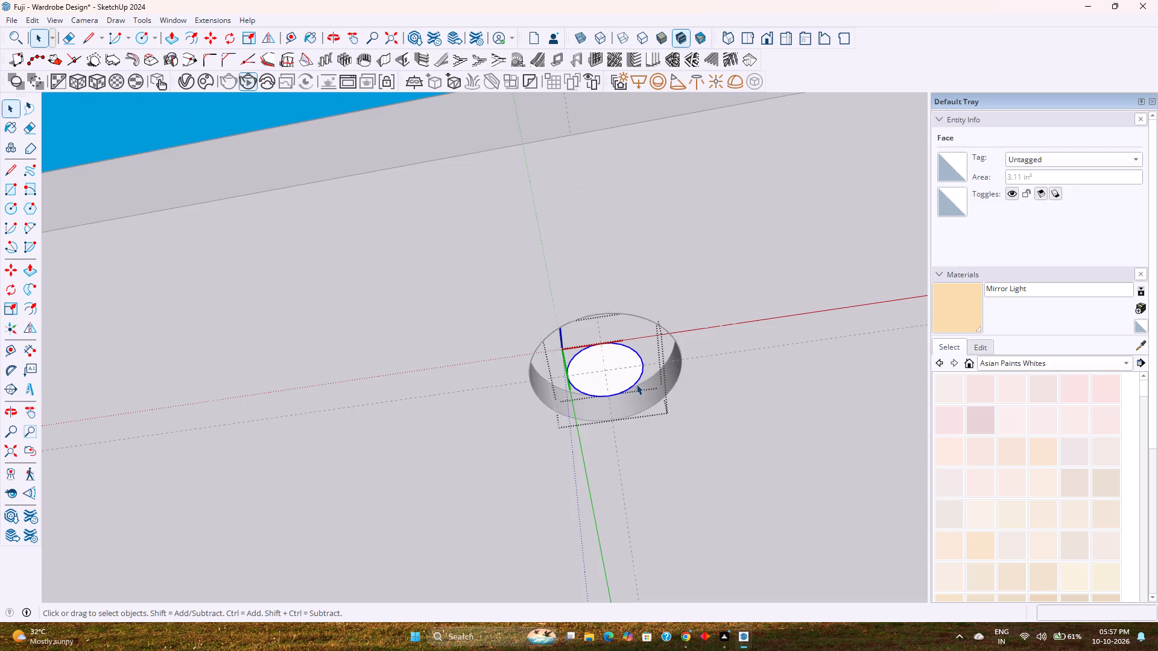
pyautogui.doubleClick(1052, 198)
pyautogui.doubleClick(1048, 174)
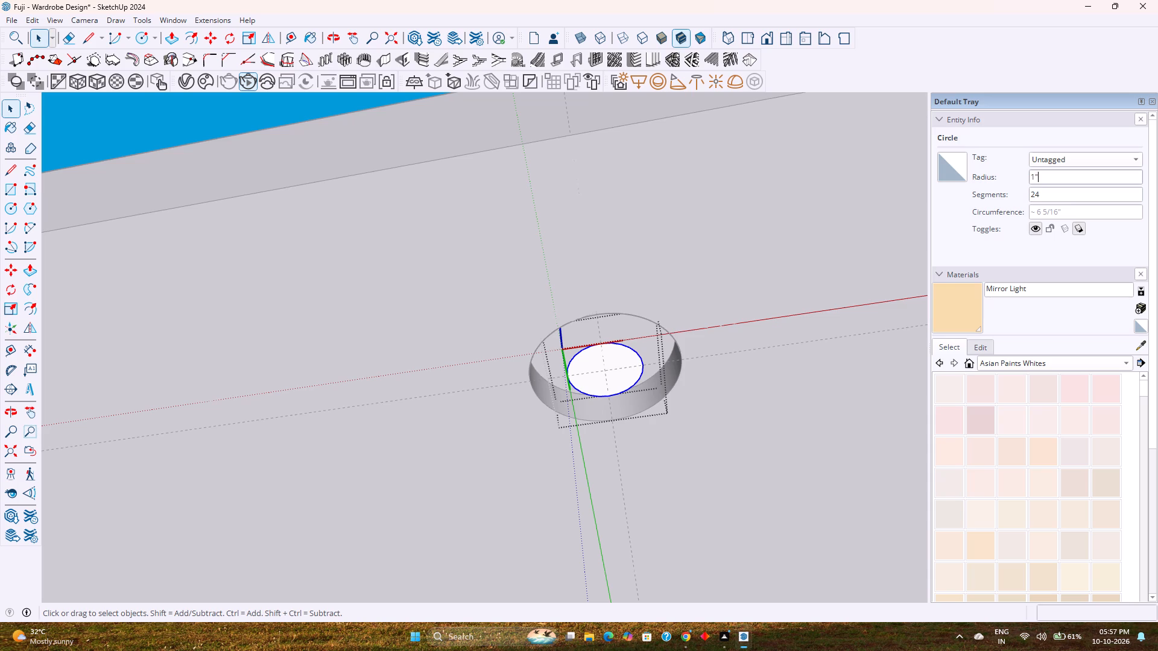
pyautogui.press('BackSpace')
pyautogui.write('.5"')
pyautogui.press('Return')
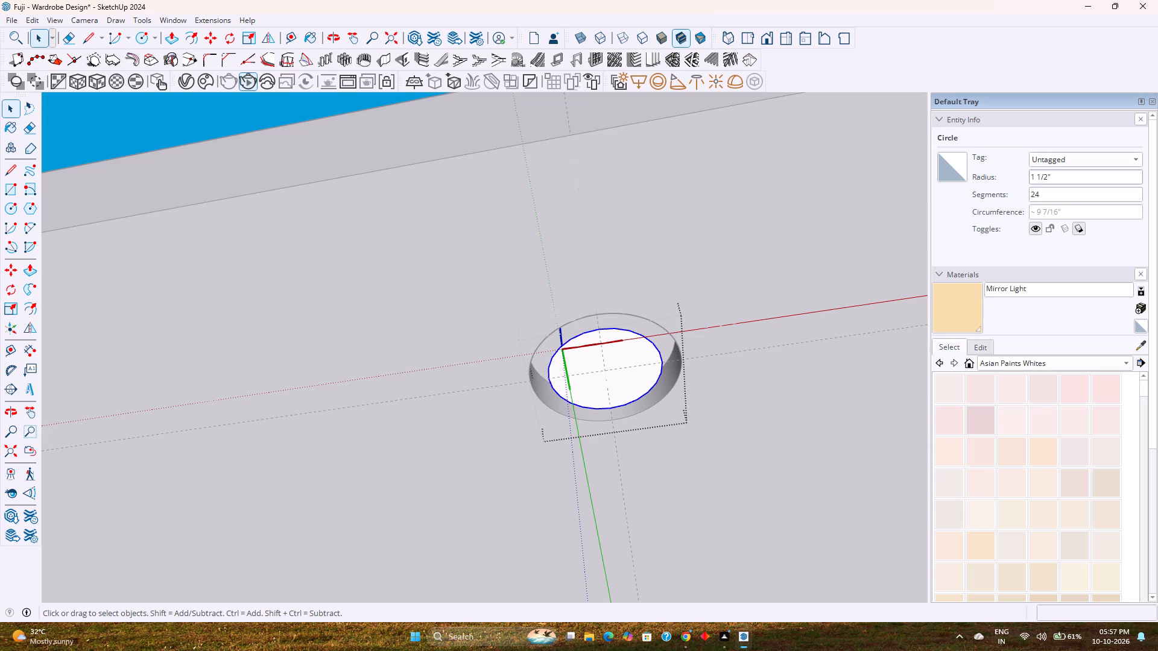
# Set the component circle's radius to 2".
pyautogui.press('BackSpace')
pyautogui.press('BackSpace')
pyautogui.press('BackSpace')
pyautogui.press('BackSpace')
pyautogui.press('BackSpace')
pyautogui.press('BackSpace')
pyautogui.press('BackSpace')
pyautogui.press('BackSpace')
pyautogui.press('BackSpace')
pyautogui.press('BackSpace')
pyautogui.press('BackSpace')
pyautogui.press('2')
pyautogui.press('Return')
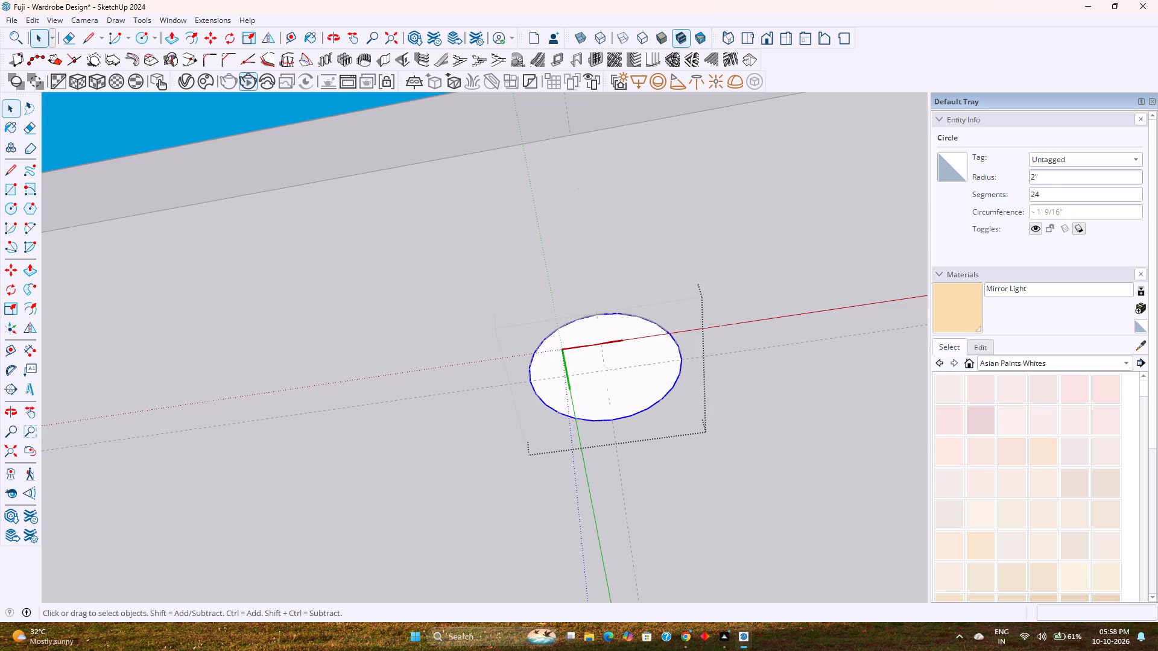
# Set the component circle's segment count to 180 and exit the component.
pyautogui.doubleClick(1052, 200)
pyautogui.write('180')
pyautogui.press('Return')
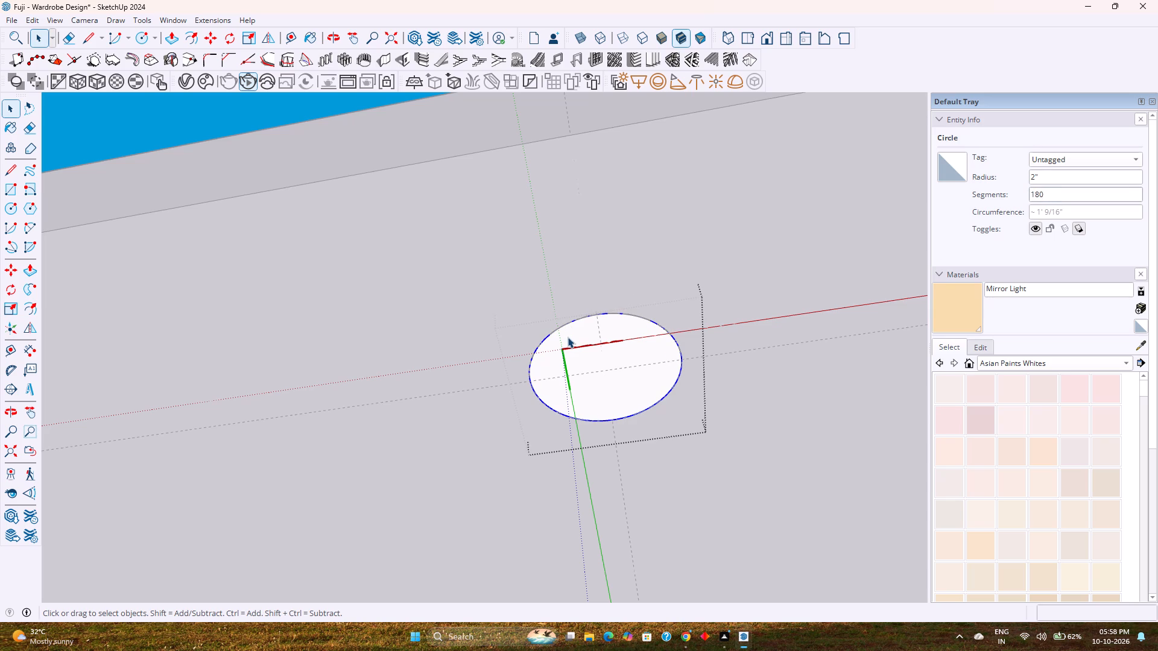
pyautogui.press('Escape')
pyautogui.press('Escape')
pyautogui.press('space')
pyautogui.press('Escape')
pyautogui.click(416, 435)
# Copy the circle component 9' 2" along the long ceiling border to the far recess, dividing the spacing by 2 for a middle copy.
pyautogui.click(626, 403)
pyautogui.scroll(-10, 626, 403)
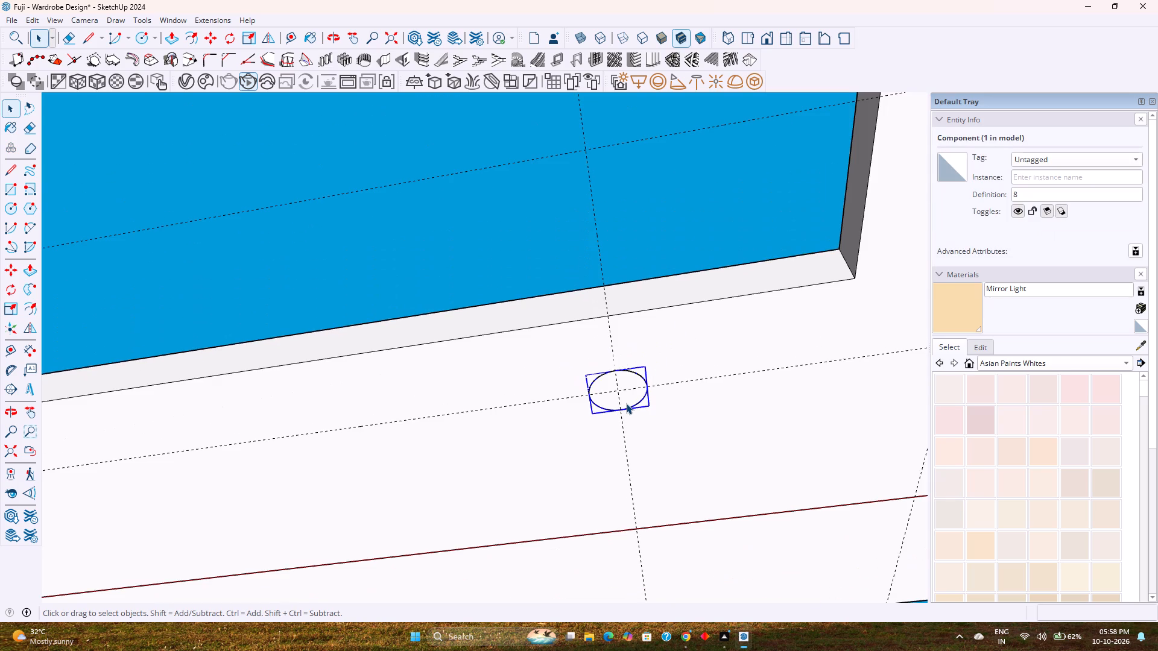
pyautogui.press('m')
pyautogui.scroll(7, 618, 393)
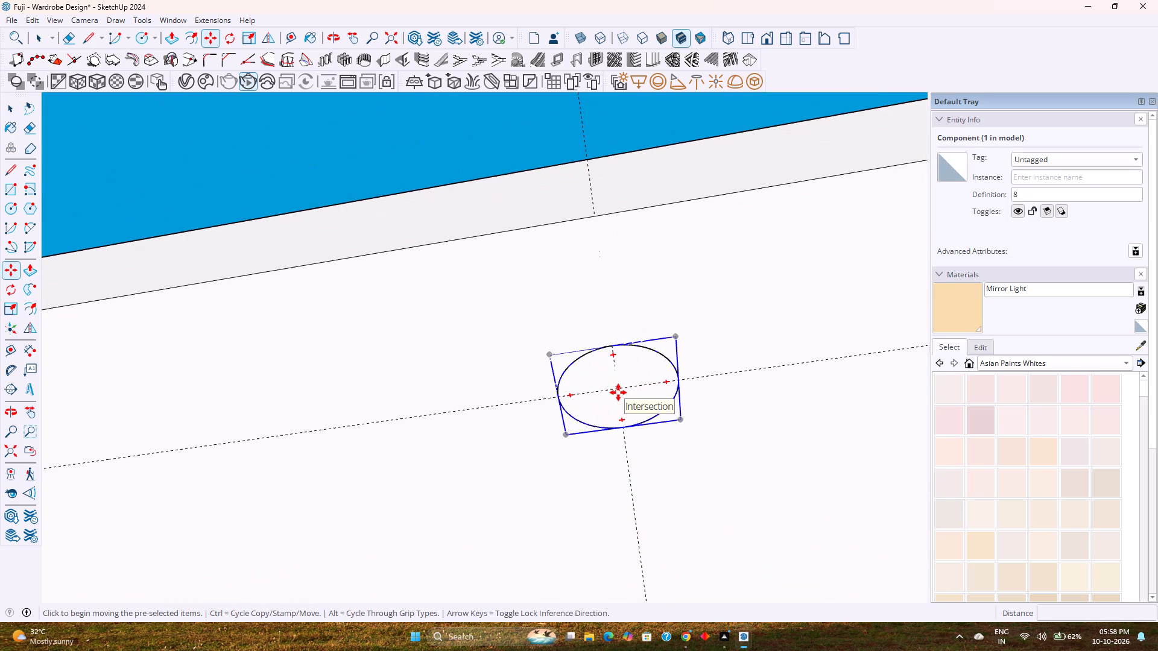
pyautogui.click(618, 389)
pyautogui.scroll(-17, 559, 408)
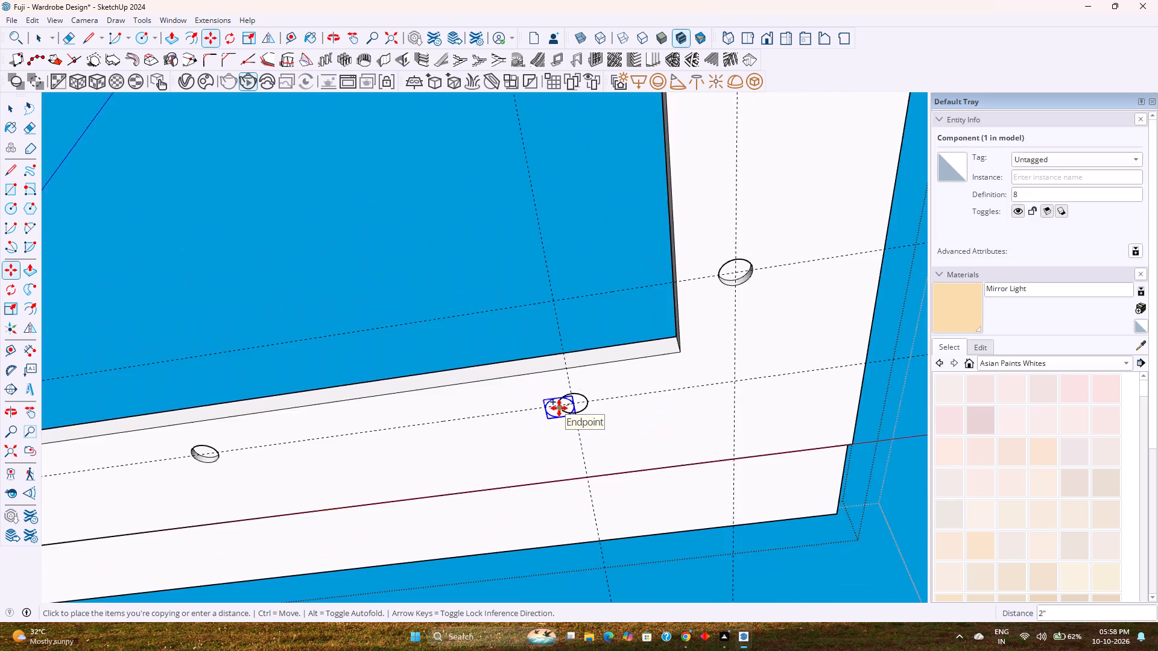
pyautogui.scroll(-3, 559, 408)
pyautogui.keyDown('shift'); pyautogui.moveTo(320, 442); pyautogui.dragTo(564, 400, button='middle'); pyautogui.keyUp('shift')
pyautogui.scroll(3, 352, 435)
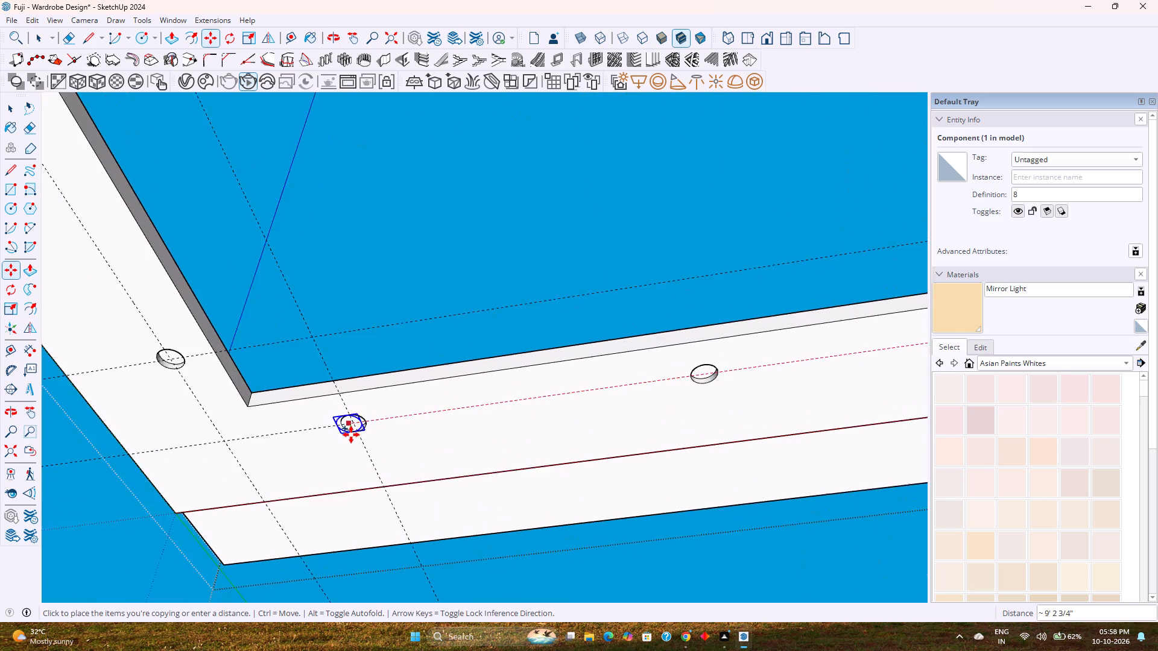
pyautogui.scroll(16, 351, 435)
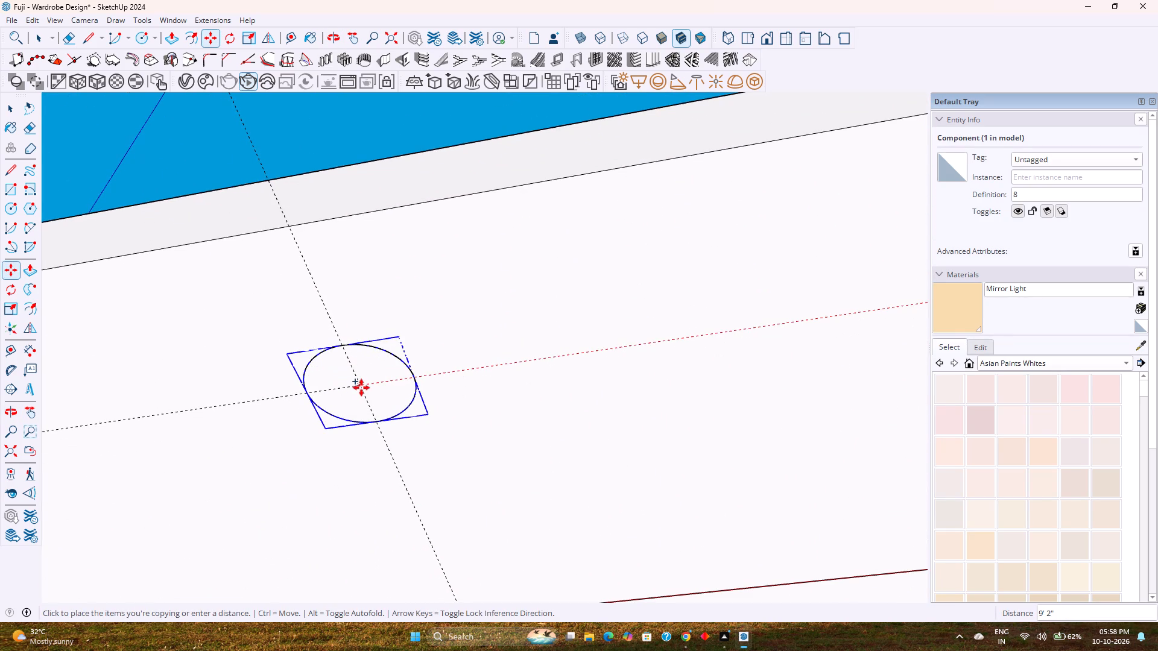
pyautogui.click(361, 387)
pyautogui.scroll(-5, 361, 387)
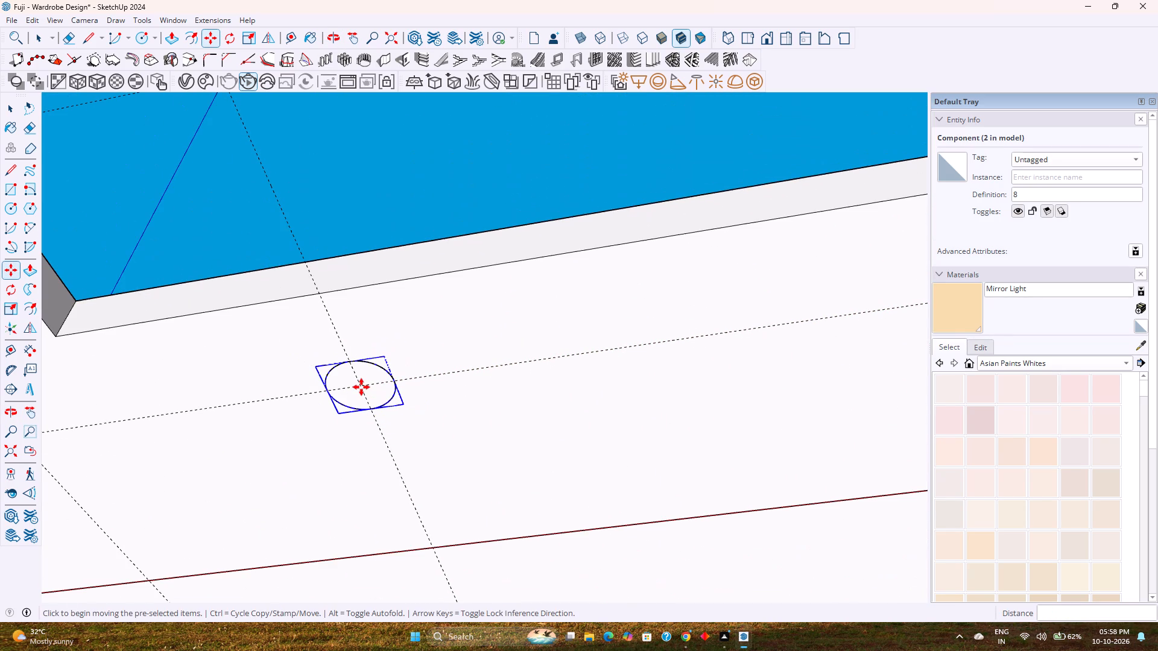
pyautogui.write('/2')
pyautogui.press('Return')
pyautogui.scroll(-11, 361, 387)
pyautogui.press('space')
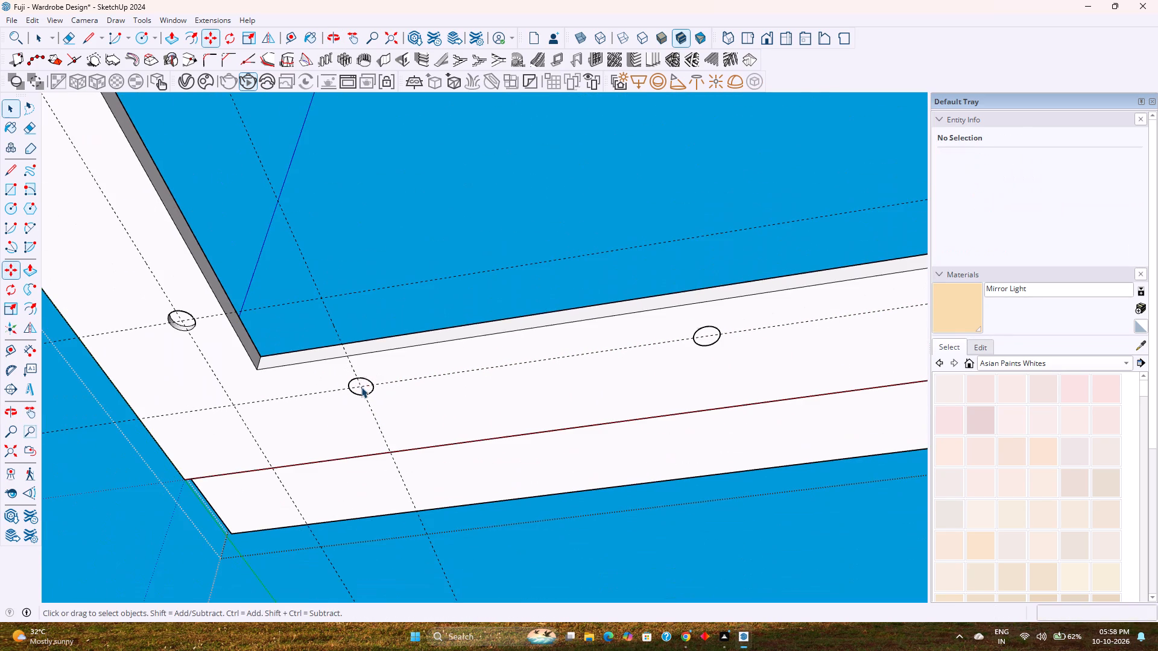
# Copy the end circle component from the long border onto the nearest recess in the adjoining side border.
pyautogui.scroll(-9, 361, 387)
pyautogui.scroll(14, 361, 387)
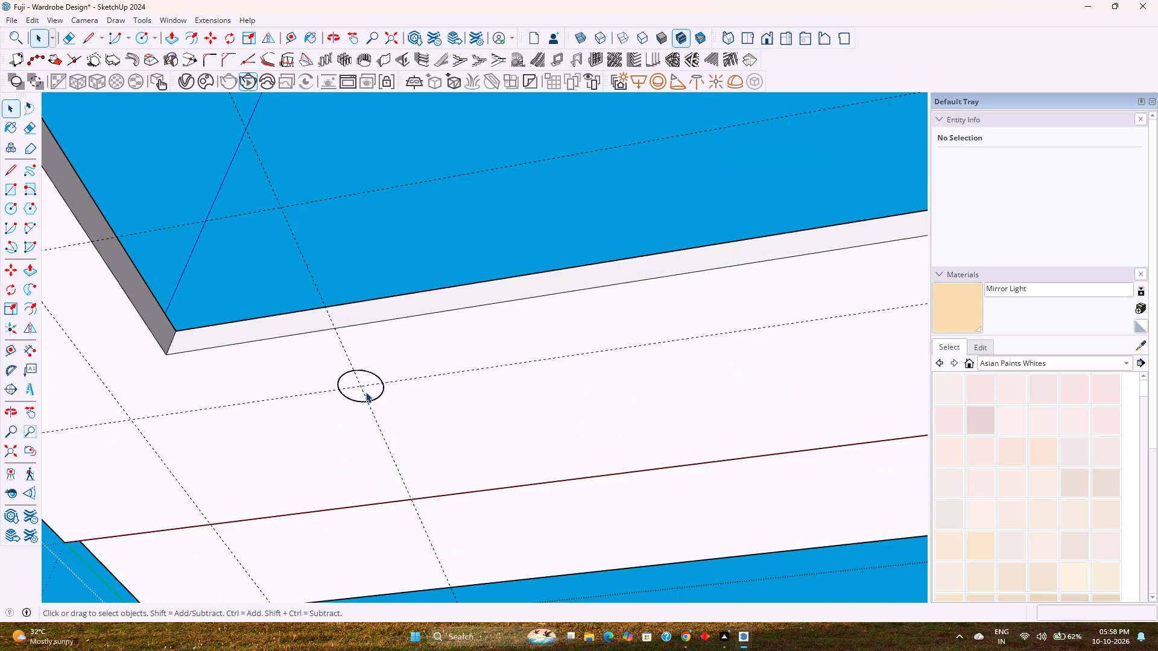
pyautogui.click(373, 393)
pyautogui.press('m')
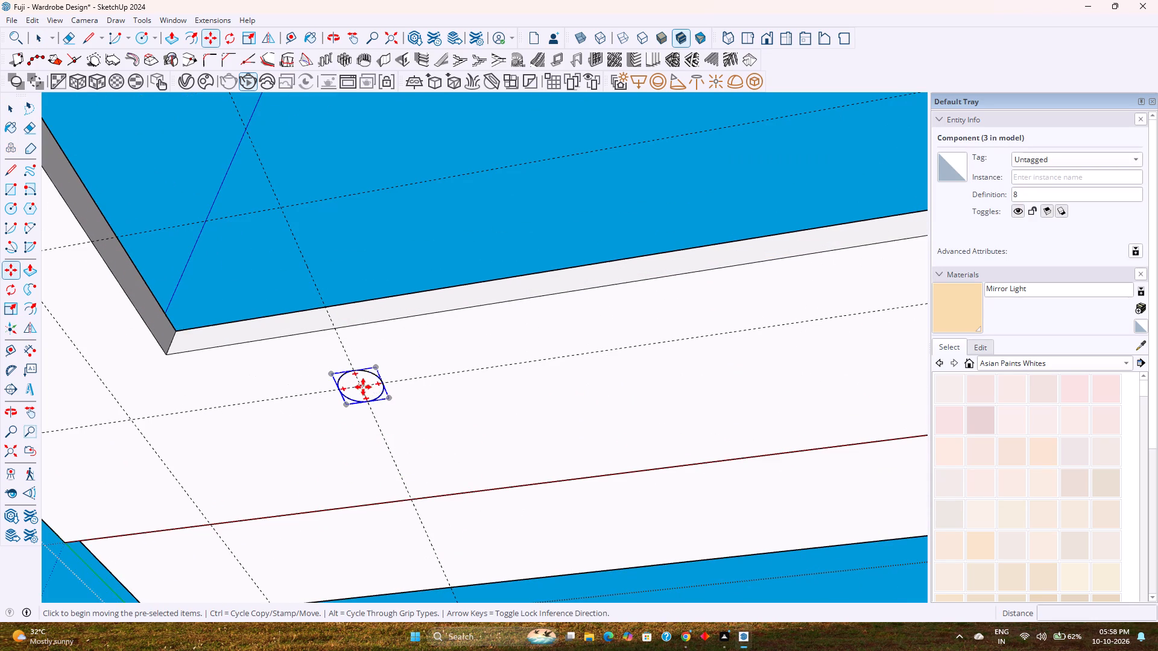
pyautogui.scroll(10, 362, 387)
pyautogui.click(358, 385)
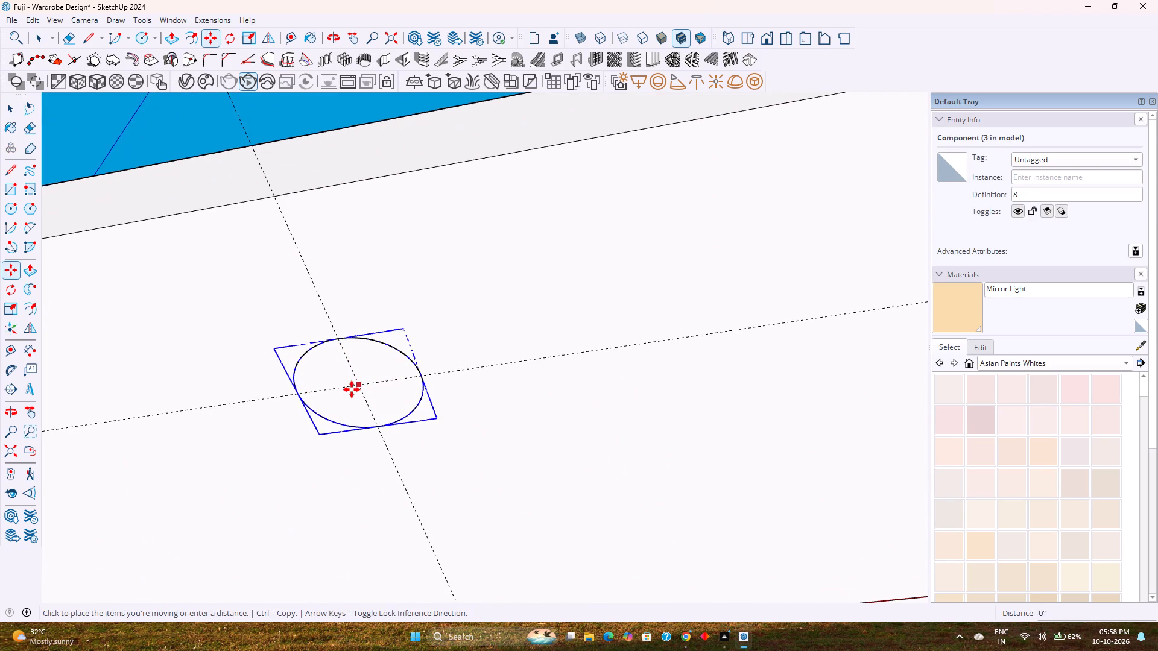
pyautogui.scroll(-11, 352, 389)
pyautogui.scroll(-11, 352, 389)
pyautogui.scroll(7, 218, 357)
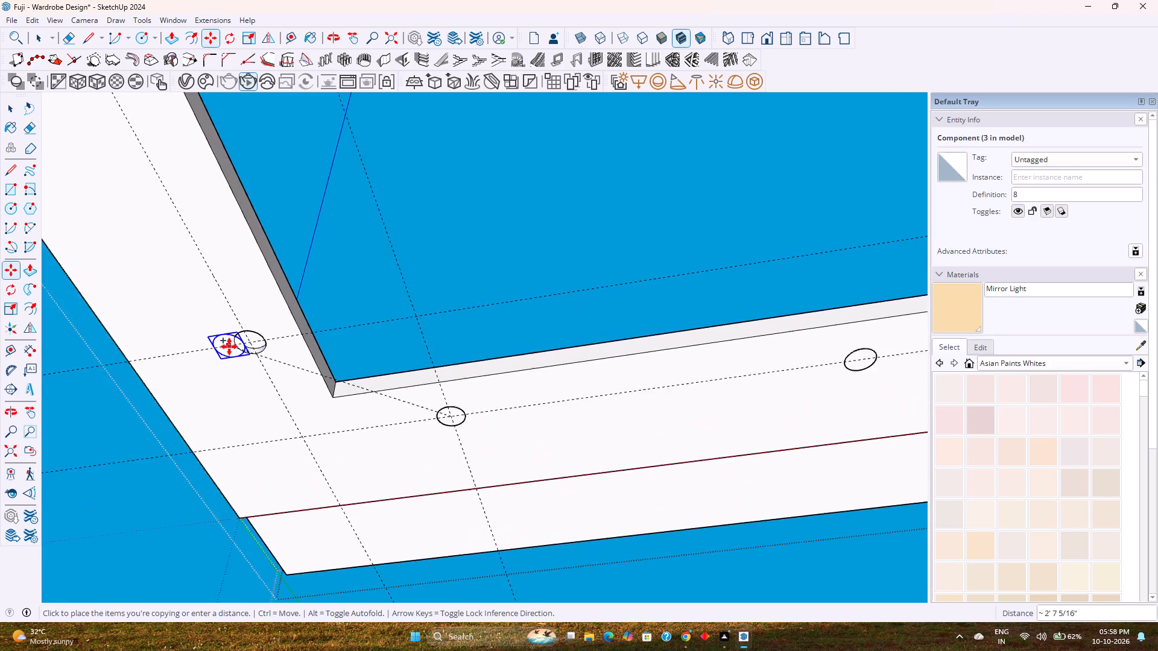
pyautogui.scroll(14, 229, 347)
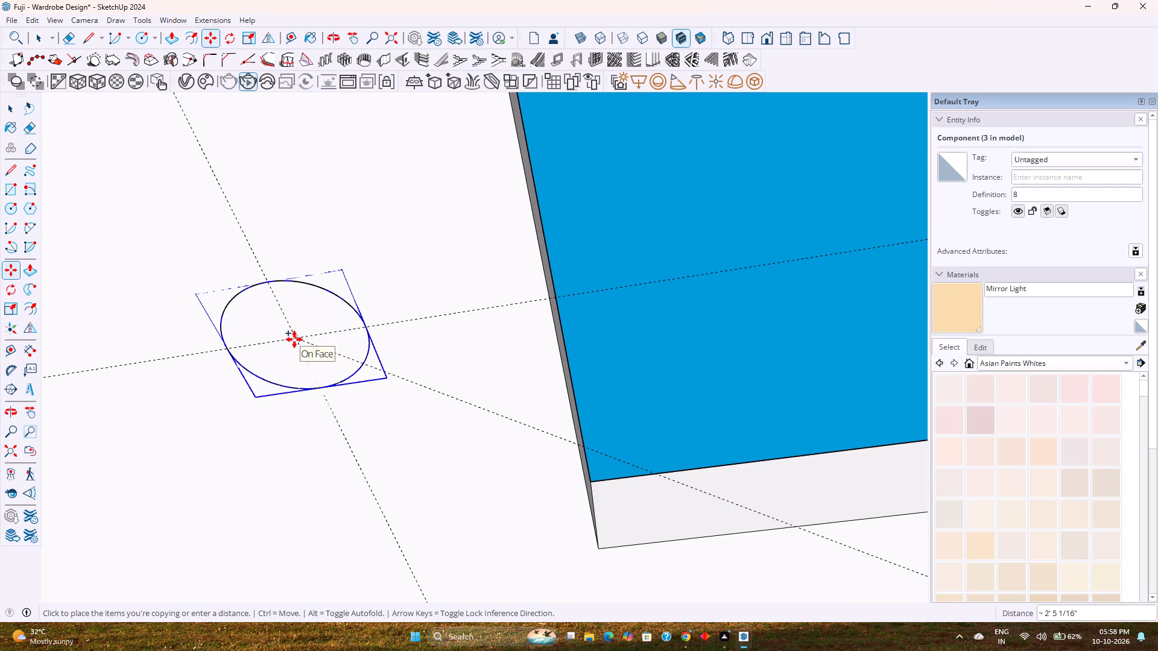
pyautogui.click(295, 339)
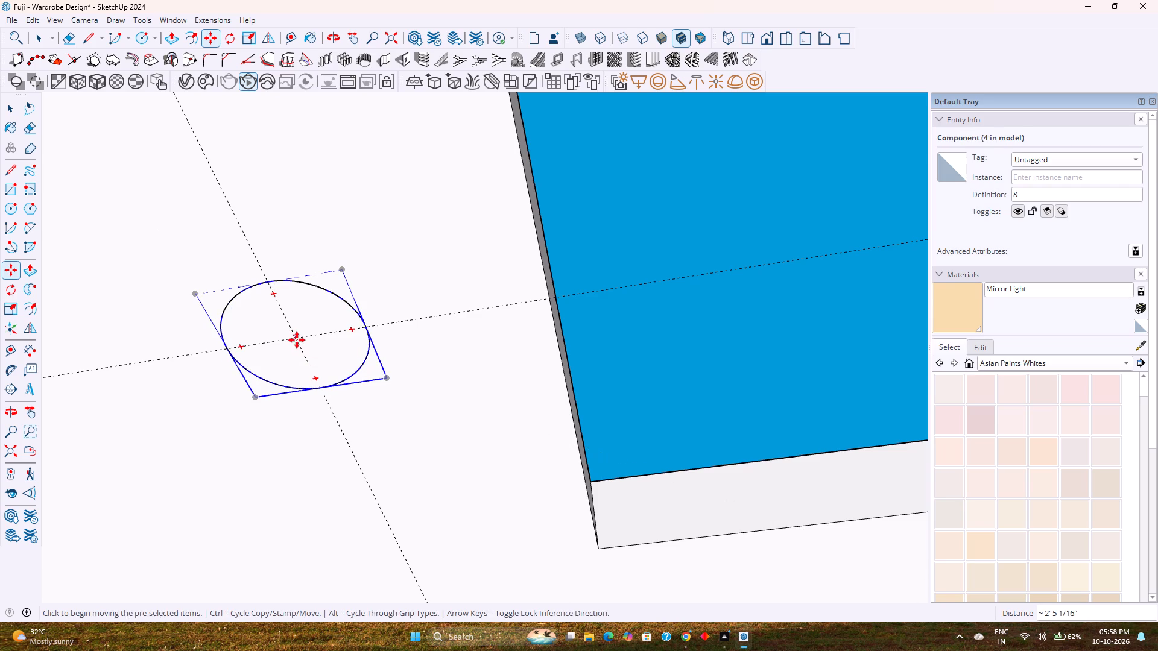
# Copy the side border's circle component along its guide line onto the second recess of that border.
pyautogui.click(297, 340)
pyautogui.scroll(-17, 293, 326)
pyautogui.keyDown('shift'); pyautogui.moveTo(300, 336); pyautogui.dragTo(432, 575, button='middle'); pyautogui.keyUp('shift')
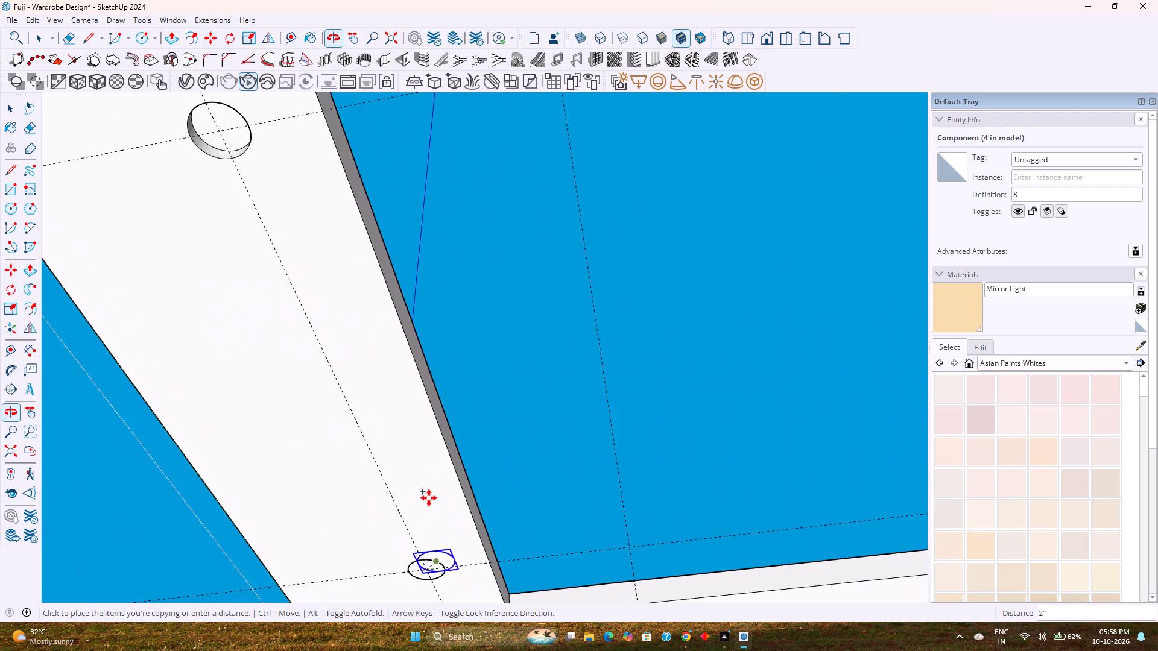
pyautogui.scroll(-4, 407, 419)
pyautogui.scroll(6, 299, 258)
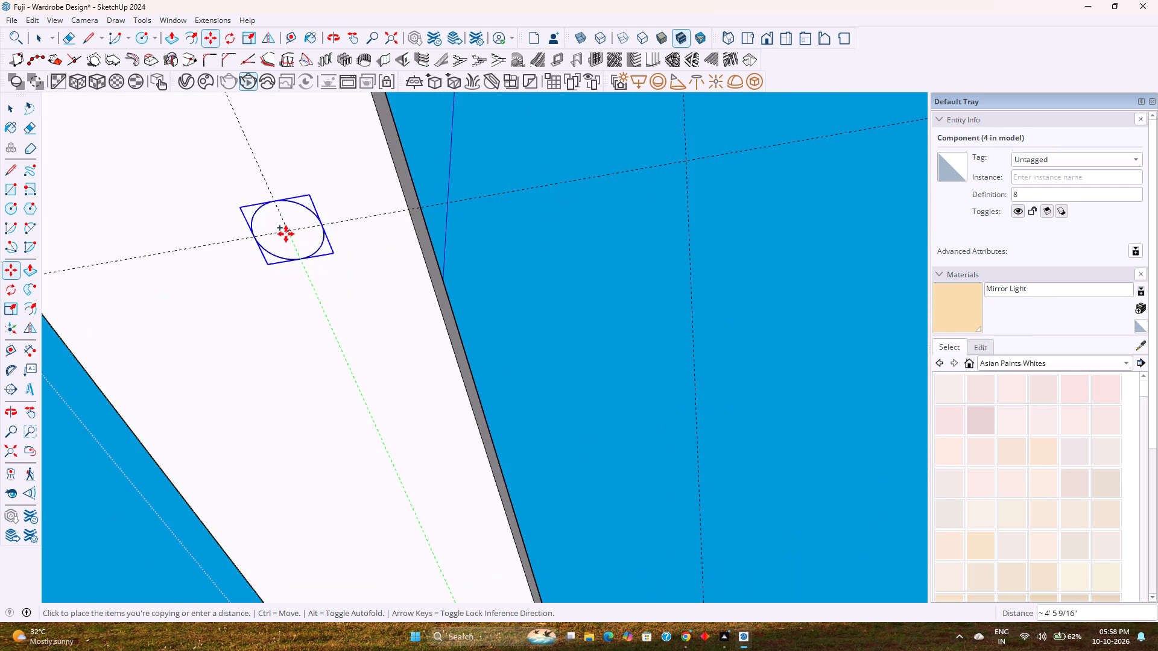
pyautogui.click(288, 231)
pyautogui.press('space')
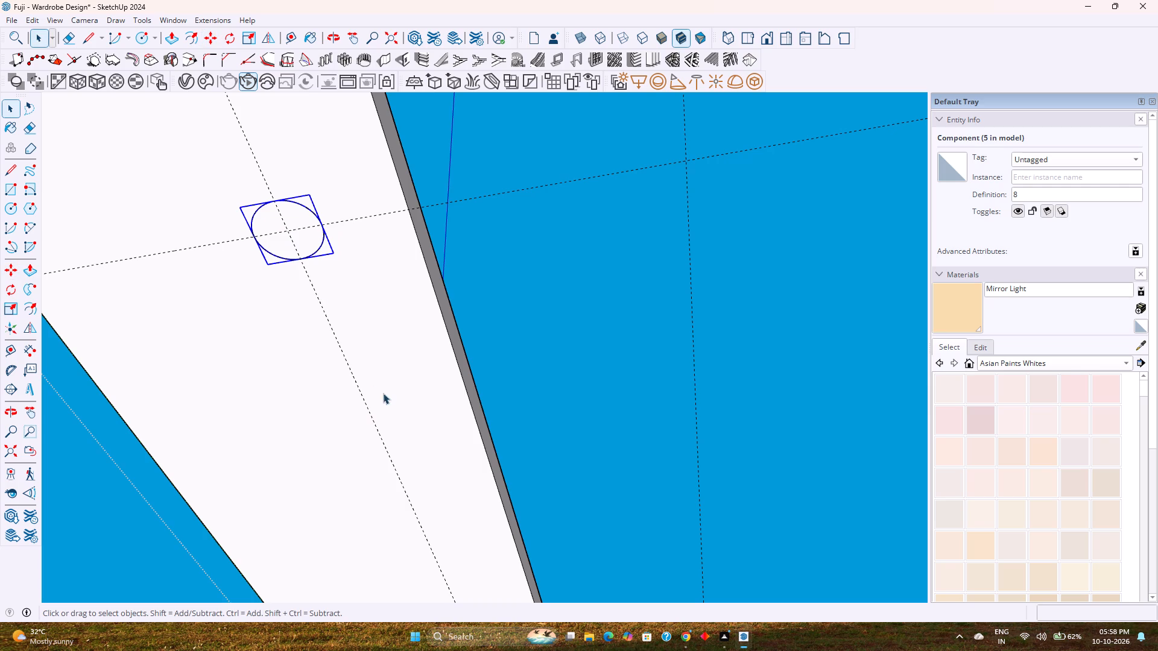
# Select the side border's two circle components and copy them 12' 10" across to the recesses in the opposite side border.
pyautogui.scroll(-5, 373, 301)
pyautogui.keyDown('shift'); pyautogui.moveTo(382, 423); pyautogui.dragTo(366, 324, button='middle'); pyautogui.keyUp('shift')
pyautogui.scroll(4, 422, 484)
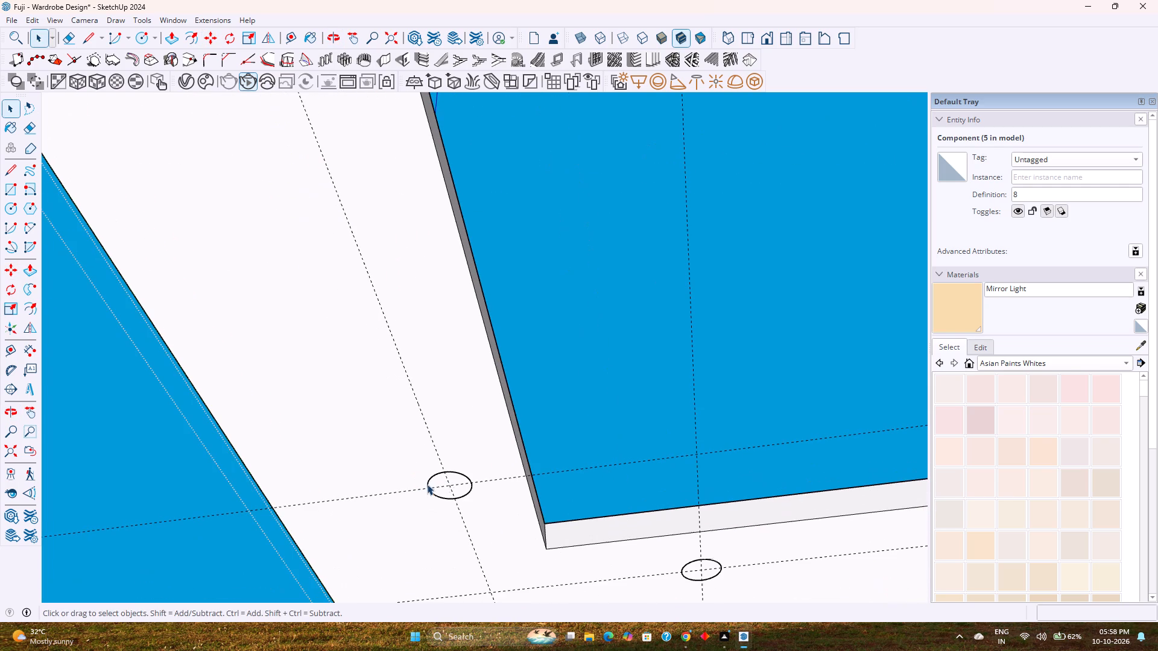
pyautogui.keyDown('ctrl'); pyautogui.click(467, 491); pyautogui.keyUp('ctrl')
pyautogui.press('Escape')
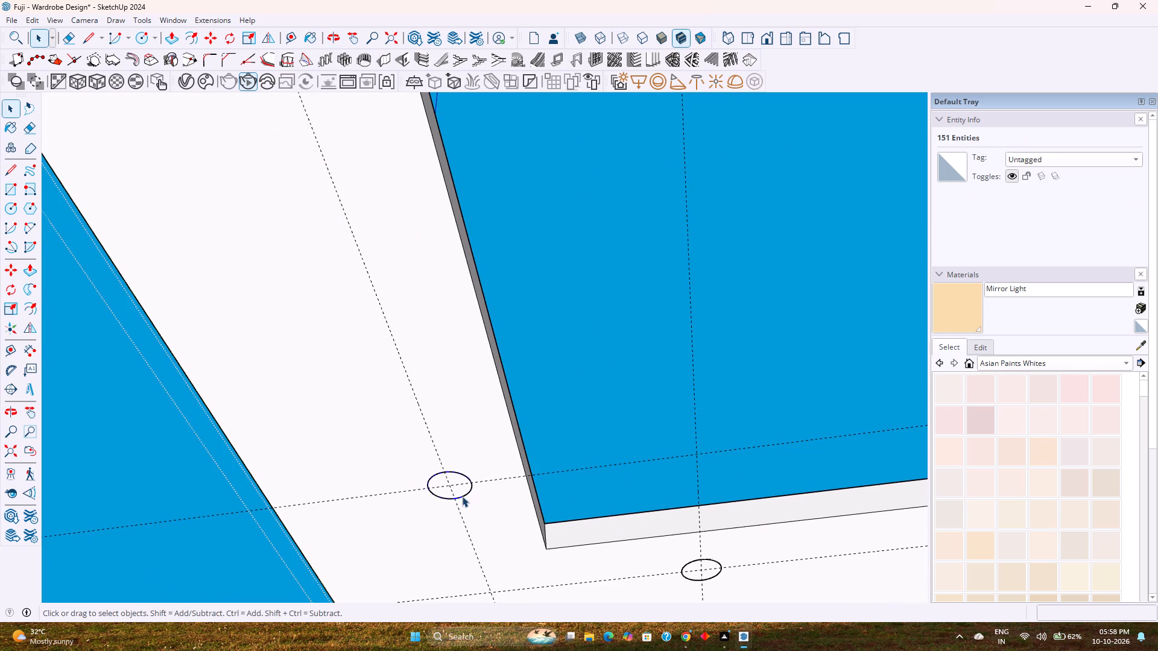
pyautogui.click(457, 491)
pyautogui.scroll(-5, 427, 463)
pyautogui.doubleClick(443, 455)
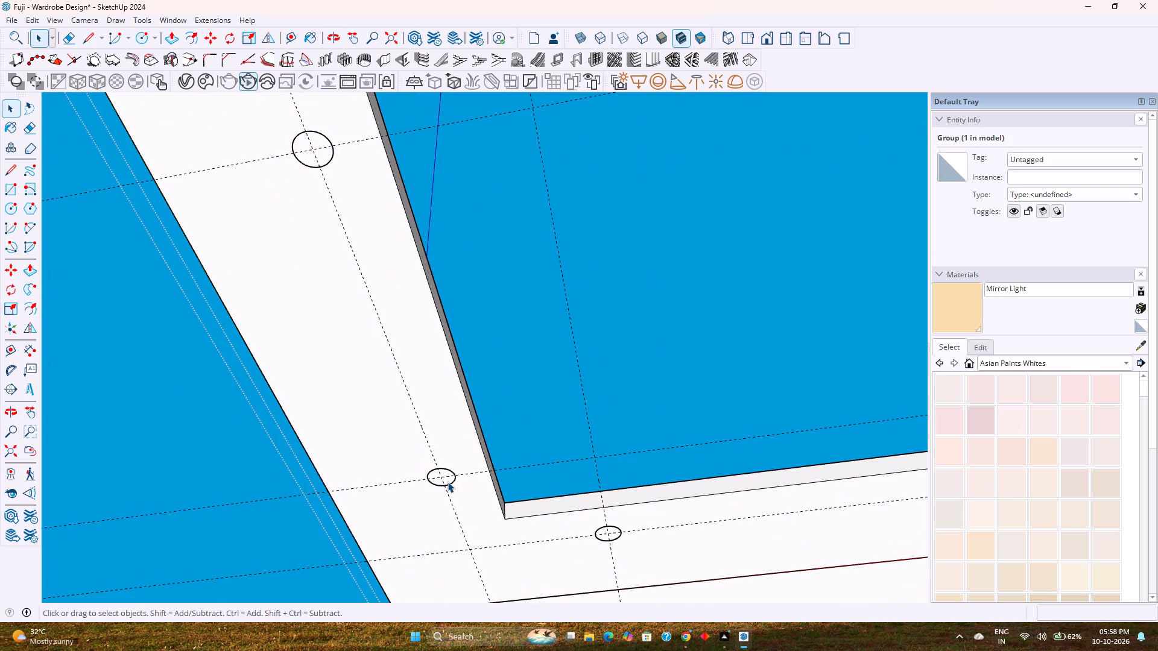
pyautogui.click(448, 480)
pyautogui.scroll(1, 383, 391)
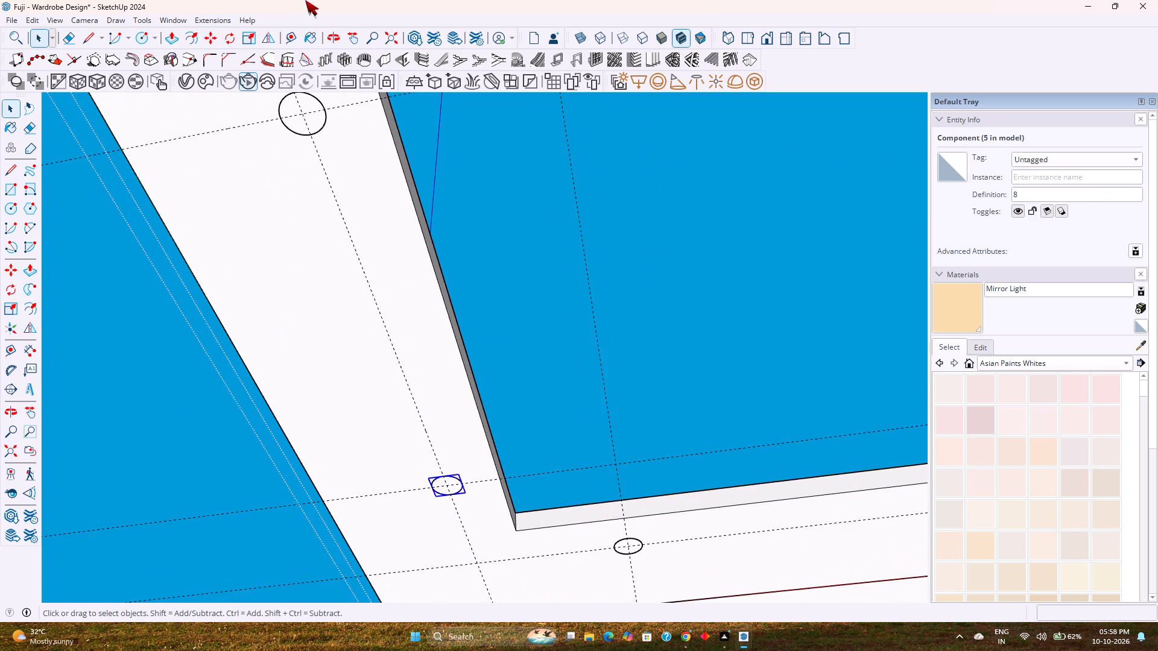
pyautogui.keyDown('ctrl'); pyautogui.click(316, 122); pyautogui.keyUp('ctrl')
pyautogui.press('m')
pyautogui.scroll(-2, 316, 122)
pyautogui.click(306, 115)
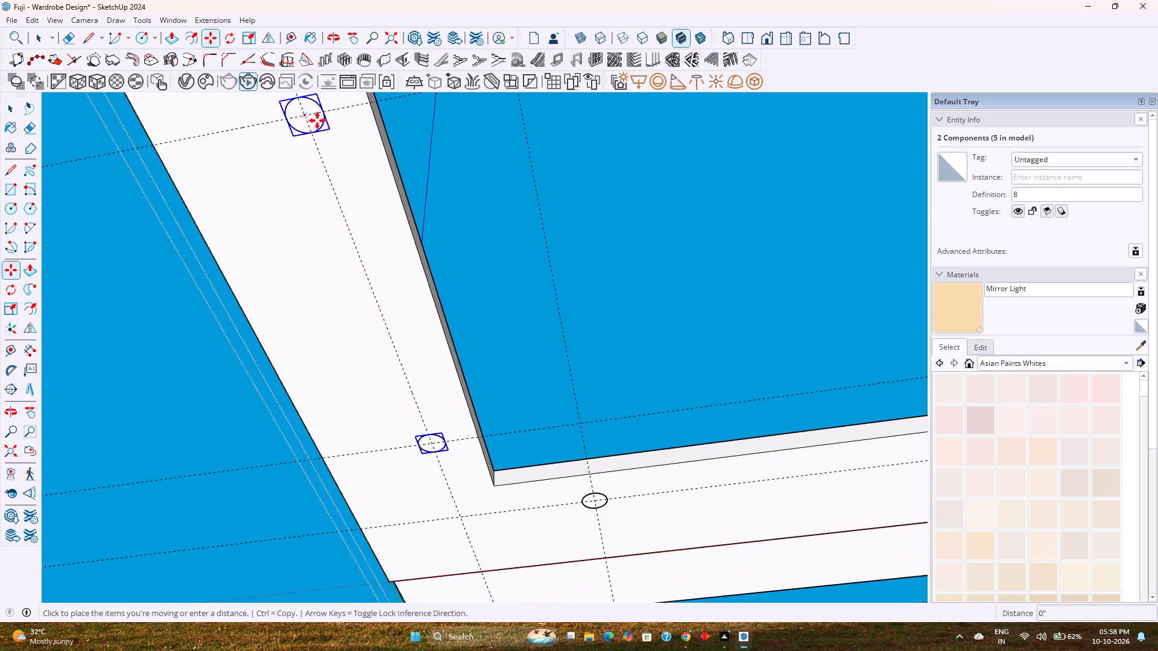
pyautogui.scroll(-11, 343, 133)
pyautogui.keyDown('shift'); pyautogui.moveTo(419, 147); pyautogui.dragTo(198, 334, button='middle'); pyautogui.keyUp('shift')
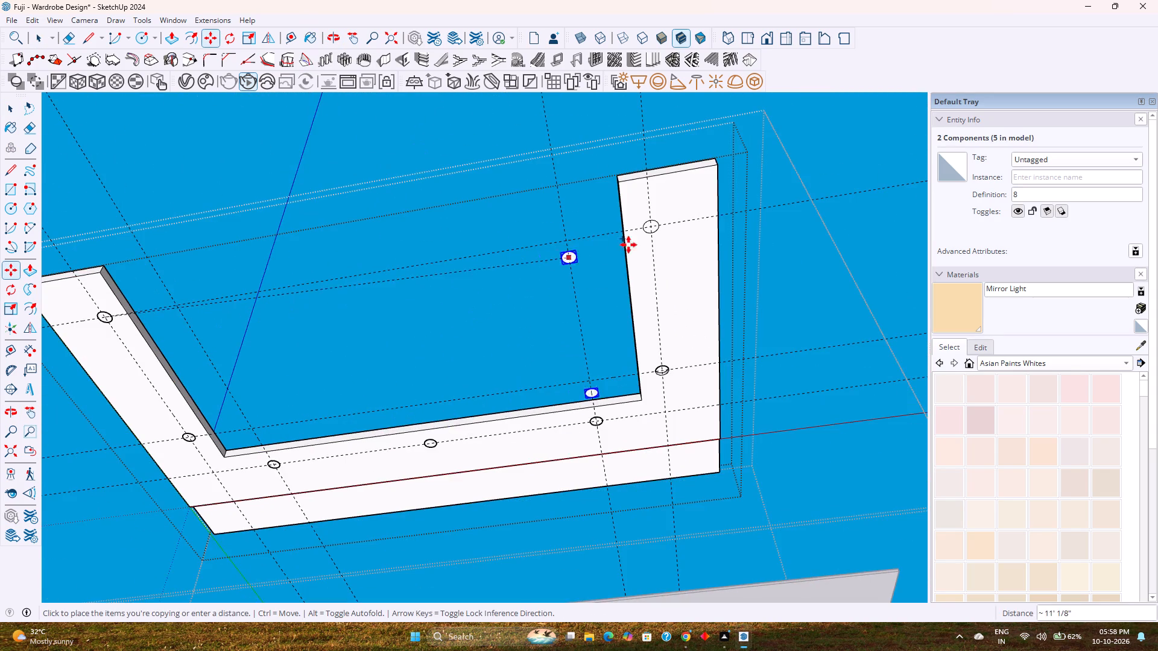
pyautogui.scroll(13, 645, 241)
pyautogui.click(654, 216)
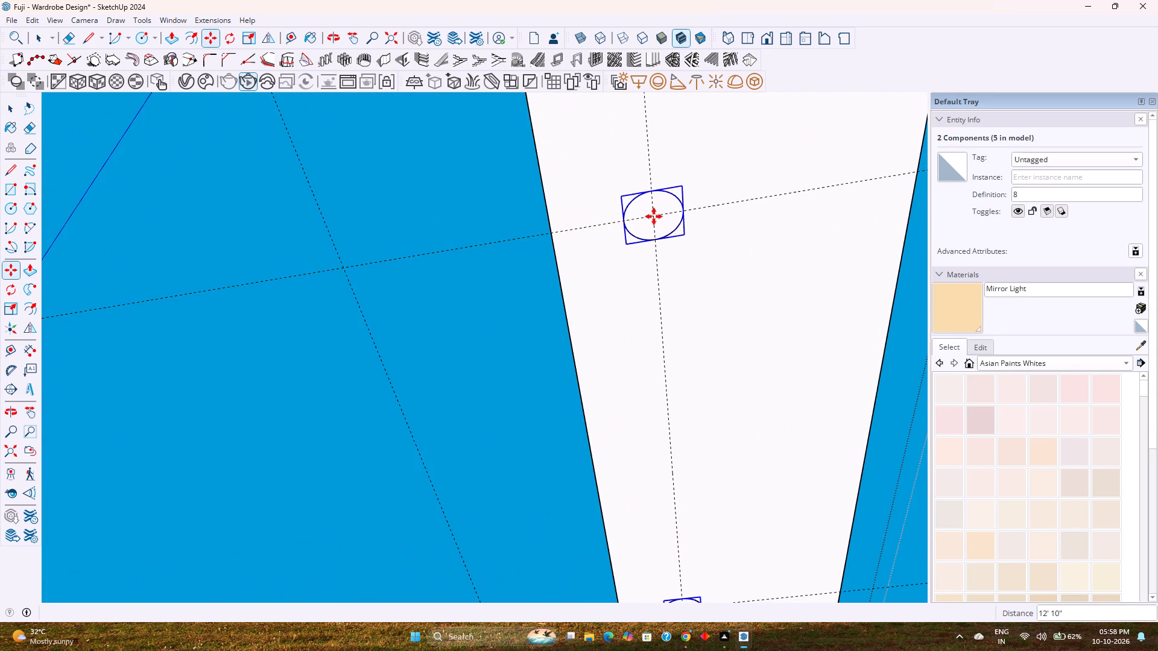
pyautogui.scroll(-9, 612, 236)
pyautogui.press('space')
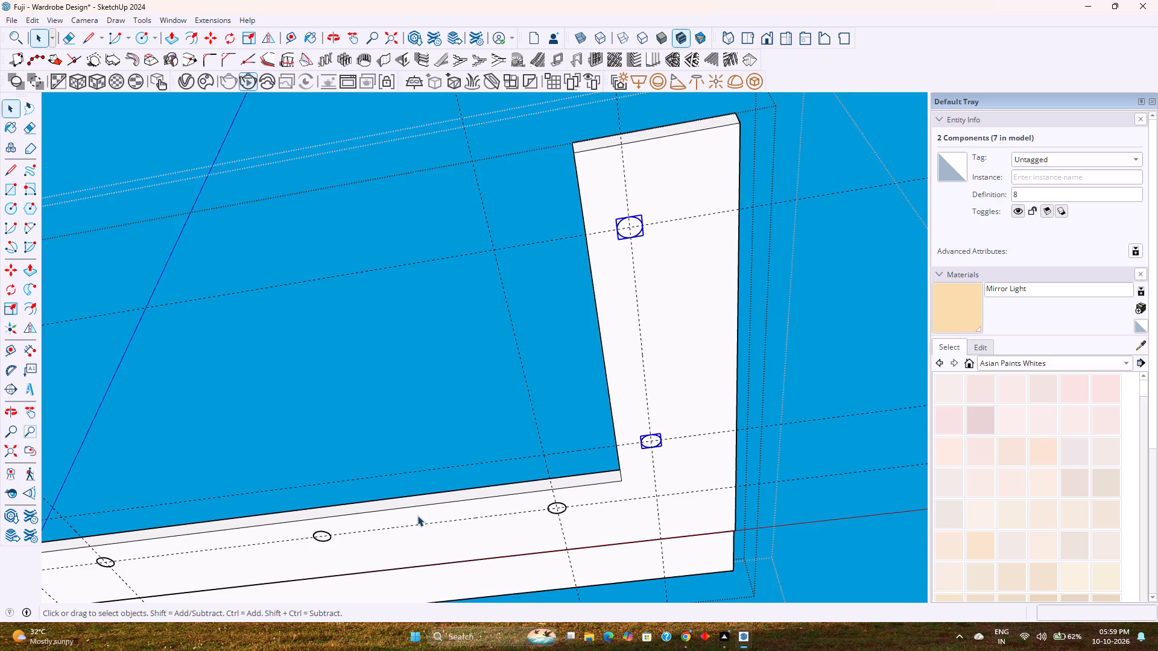
# Open the long border's middle circle component for editing and offset its circle inward, trying 0.5" and 0.75" before settling on 0.6".
pyautogui.keyDown('shift'); pyautogui.moveTo(410, 515); pyautogui.dragTo(448, 496, button='middle'); pyautogui.keyUp('shift')
pyautogui.scroll(16, 434, 531)
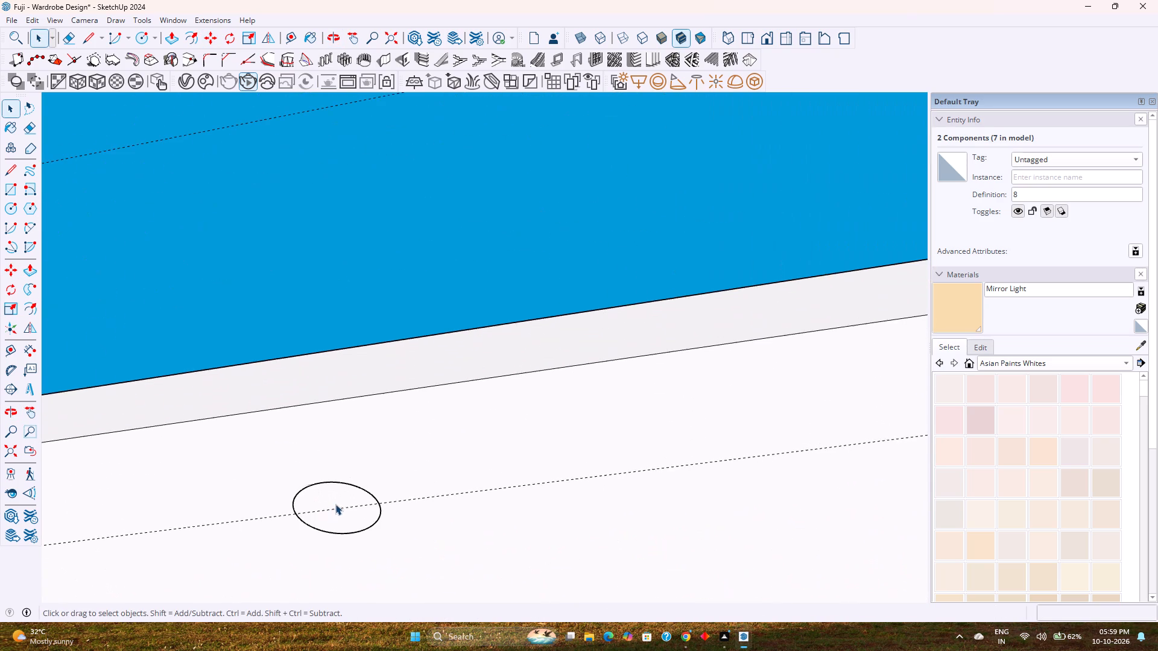
pyautogui.doubleClick(340, 496)
pyautogui.scroll(7, 340, 496)
pyautogui.moveTo(340, 519); pyautogui.dragTo(369, 459, button='middle')
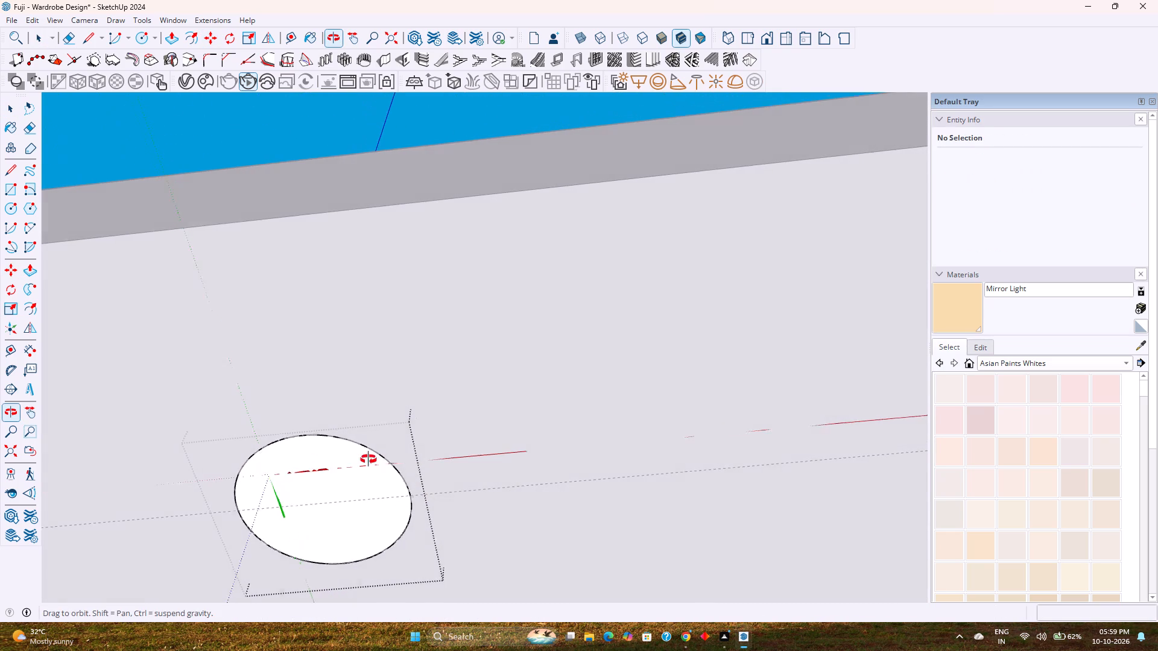
pyautogui.moveTo(369, 459); pyautogui.dragTo(369, 459, button='middle')
pyautogui.click(191, 37)
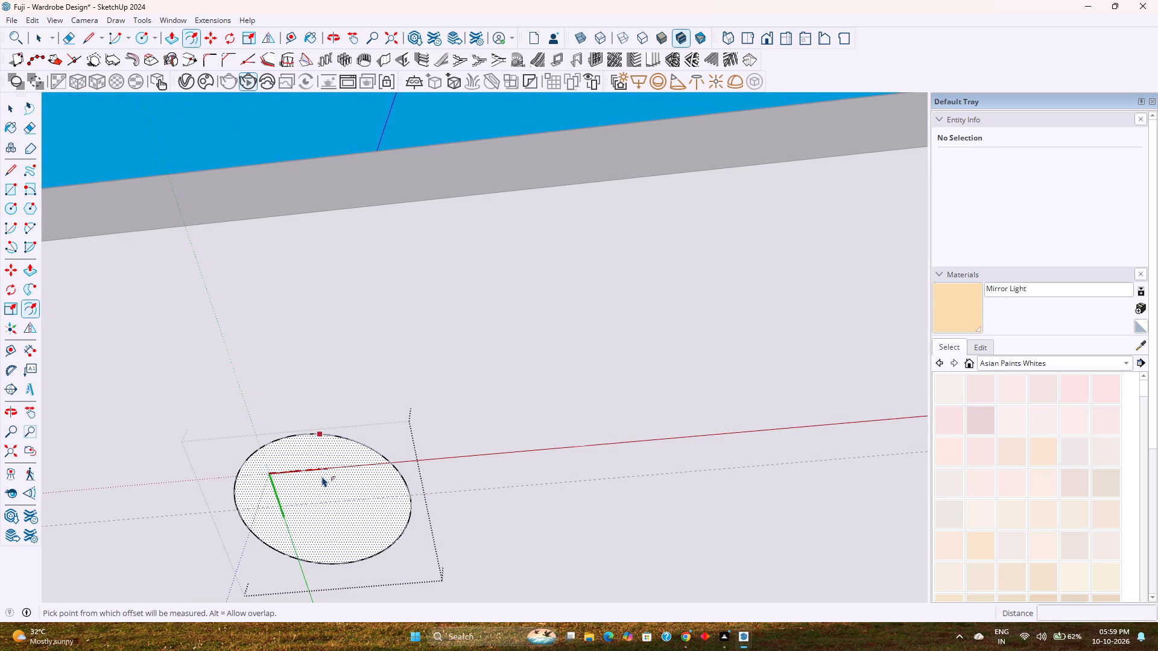
pyautogui.click(330, 449)
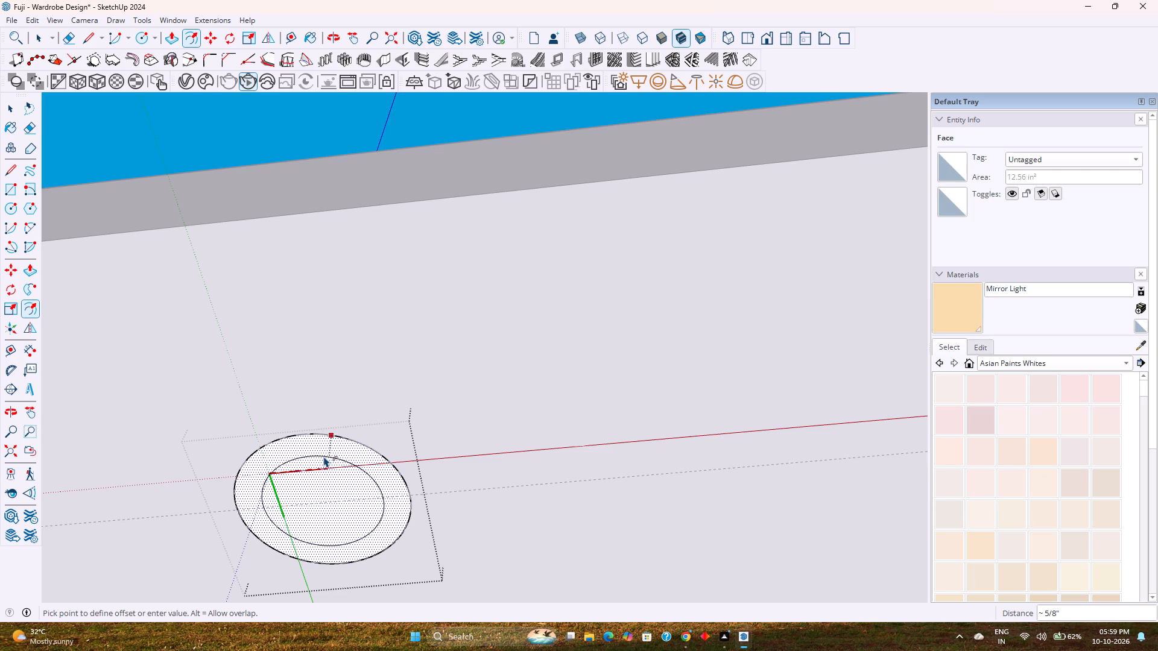
pyautogui.write('0.5')
pyautogui.press('Return')
pyautogui.scroll(-4, 324, 456)
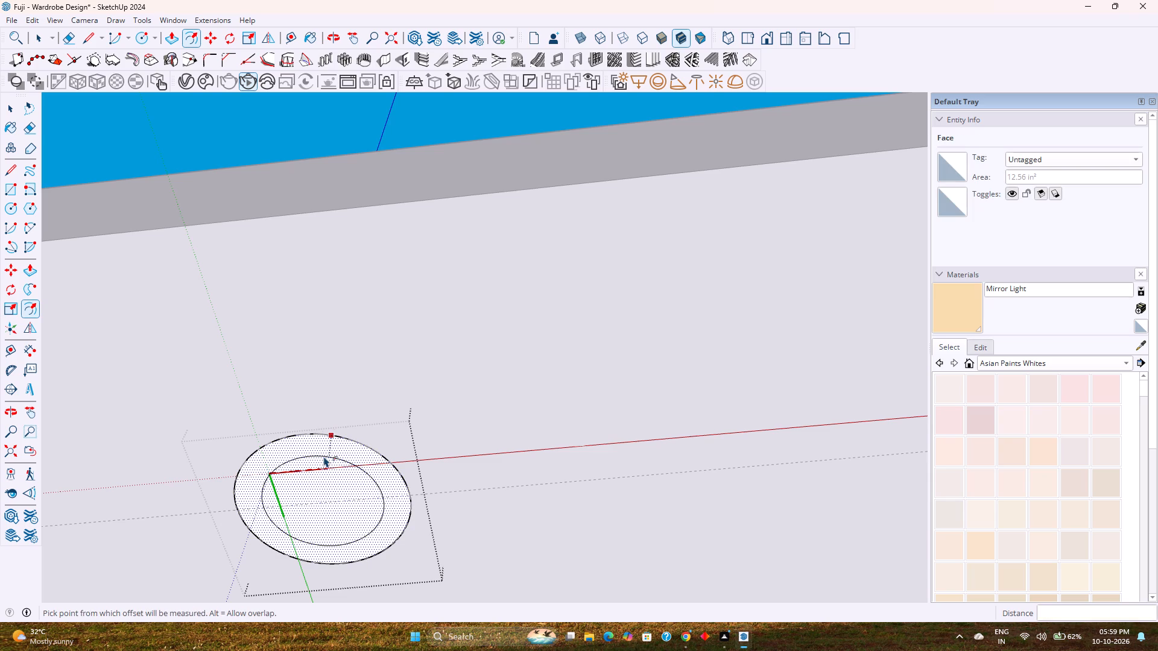
pyautogui.write('0.75')
pyautogui.press('Return')
pyautogui.write('0.6')
pyautogui.press('Return')
pyautogui.press('space')
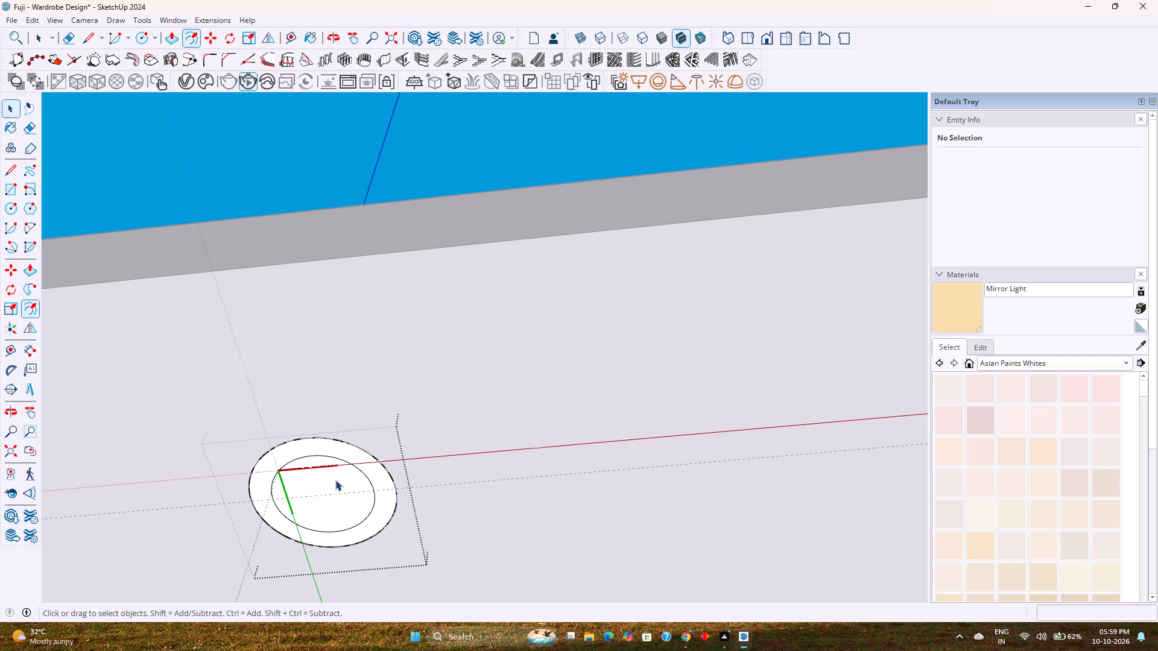
# Push/Pull the outer ring of the circle component out by 0.25".
pyautogui.scroll(6, 337, 482)
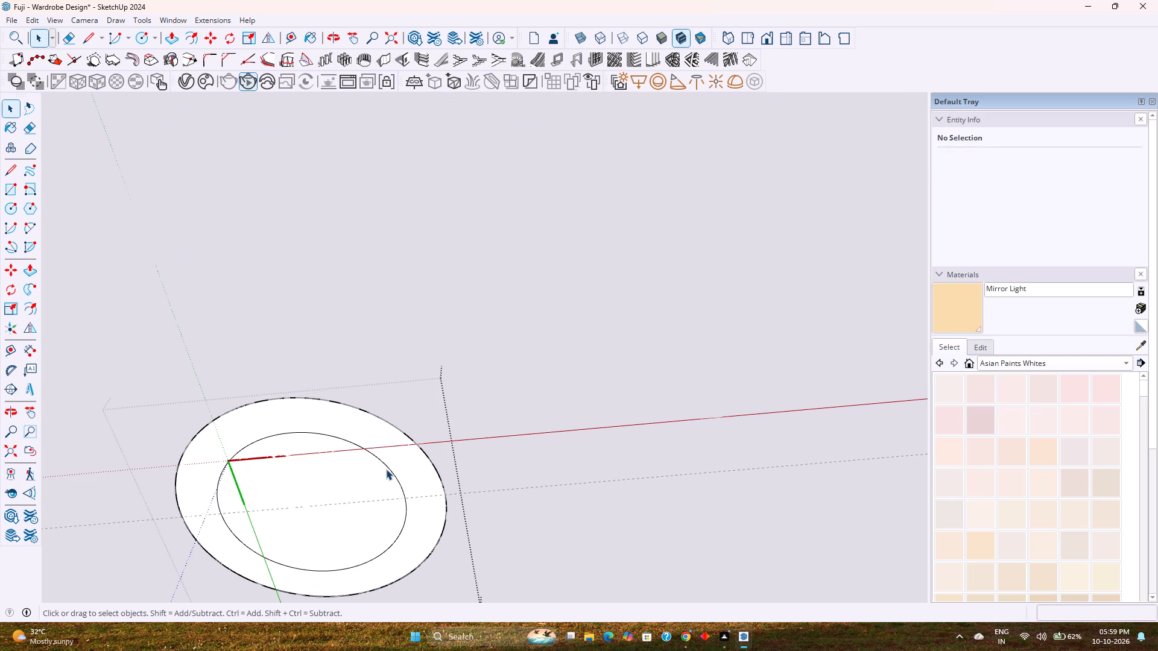
pyautogui.press('p')
pyautogui.click(398, 462)
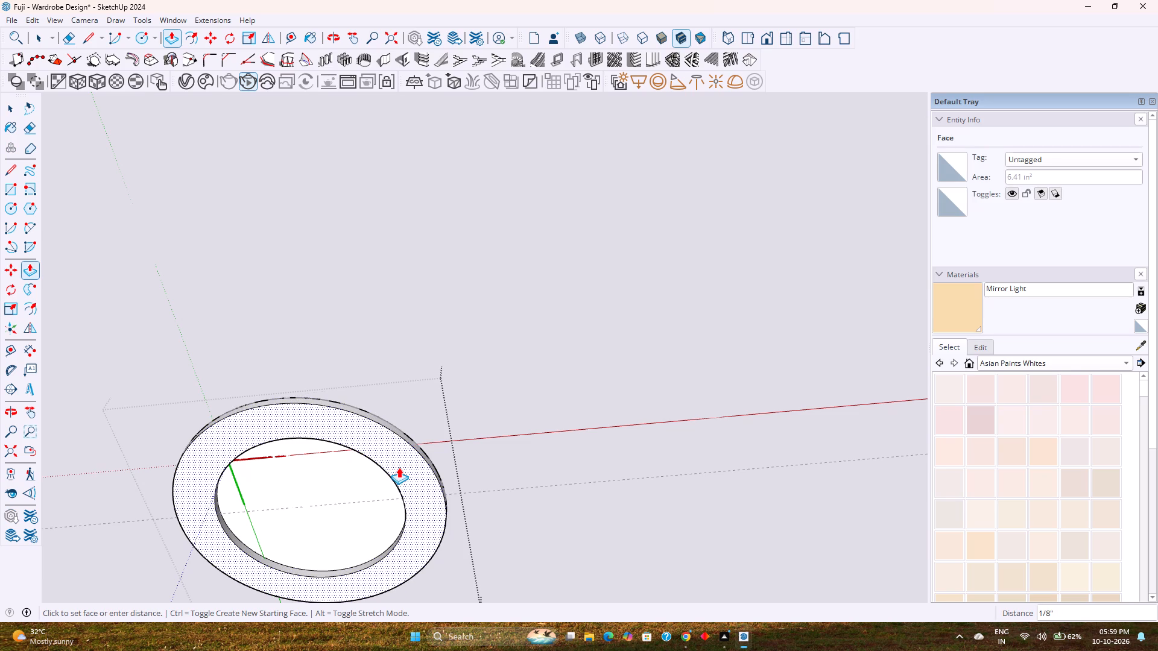
pyautogui.write('0.25')
pyautogui.press('Return')
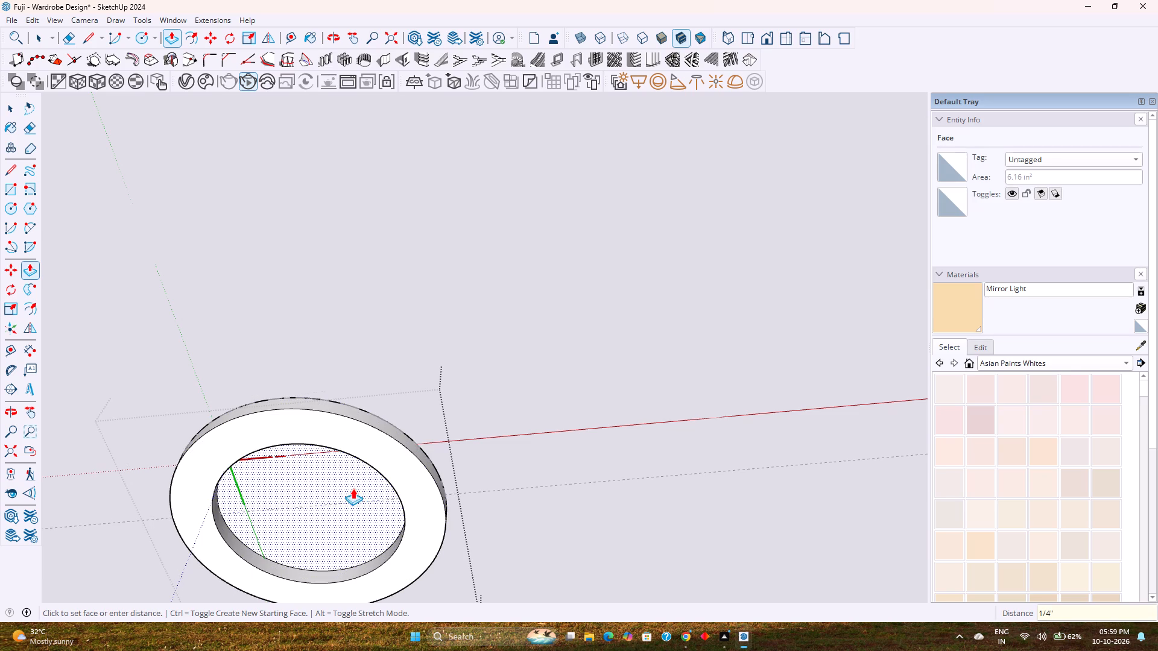
# Push/Pull the circle component's inner face out by 0.15".
pyautogui.click(352, 486)
pyautogui.write('0.1')
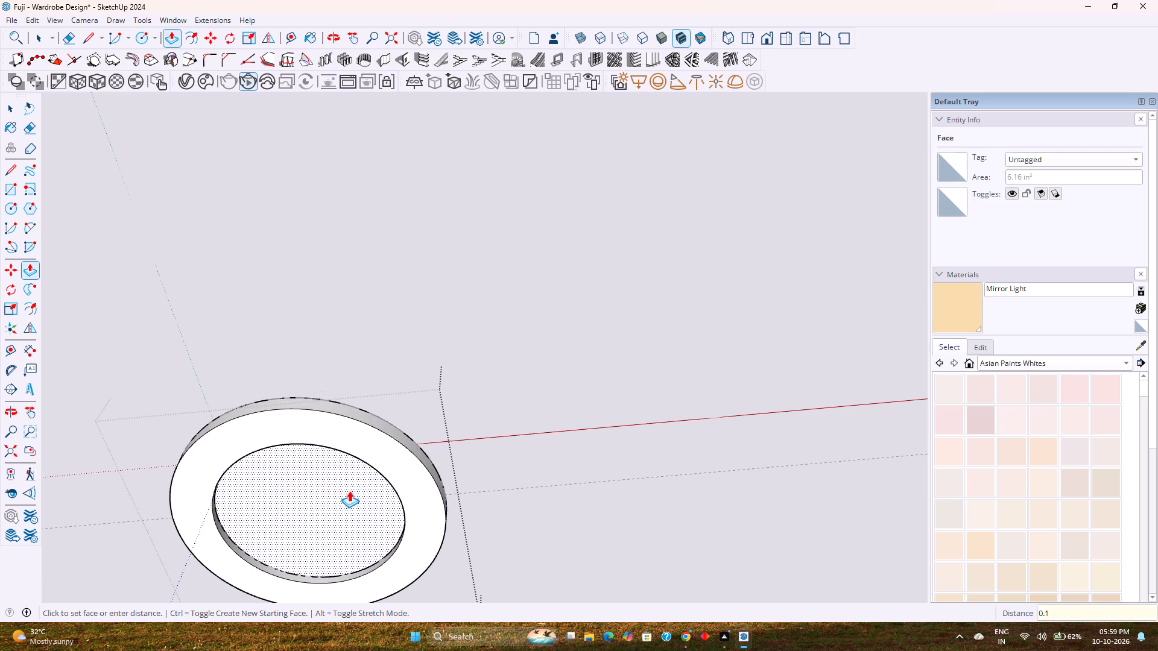
pyautogui.press('5')
pyautogui.press('Return')
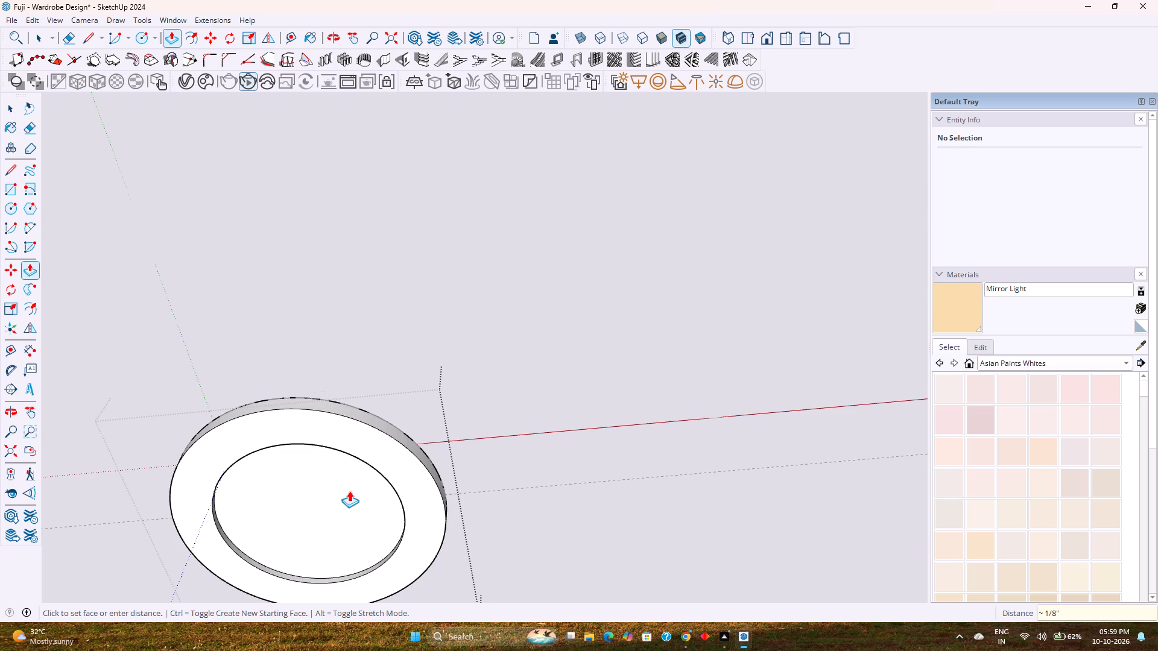
pyautogui.press('space')
# Move the long border's middle circle component straight up by about 1/8" so it sits into the false ceiling.
pyautogui.scroll(-2, 349, 491)
pyautogui.moveTo(349, 491); pyautogui.dragTo(365, 563, button='middle')
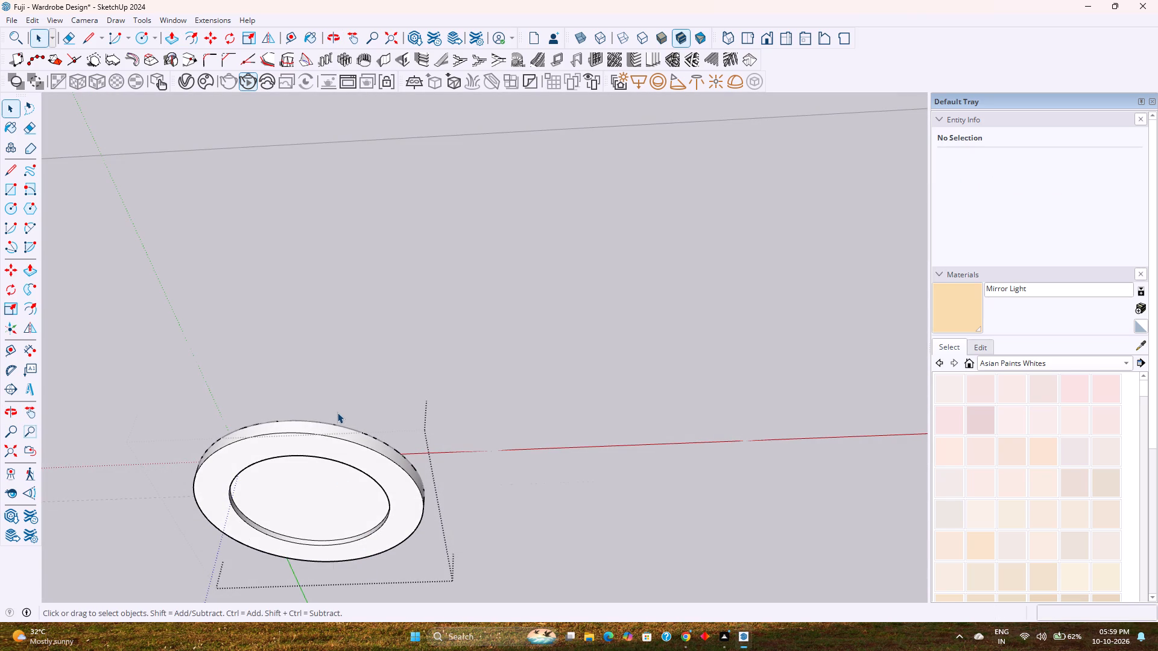
pyautogui.press('Escape')
pyautogui.click(321, 435)
pyautogui.moveTo(322, 435); pyautogui.dragTo(336, 514, button='middle')
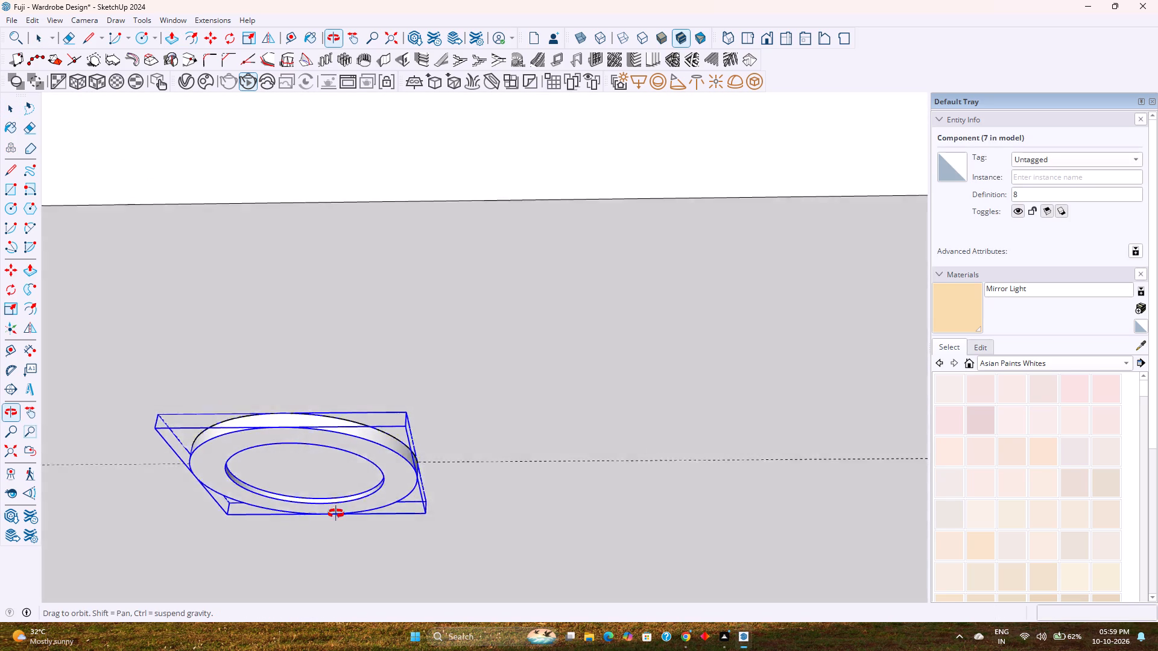
pyautogui.moveTo(336, 514); pyautogui.dragTo(330, 549, button='middle')
pyautogui.press('m')
pyautogui.scroll(4, 396, 418)
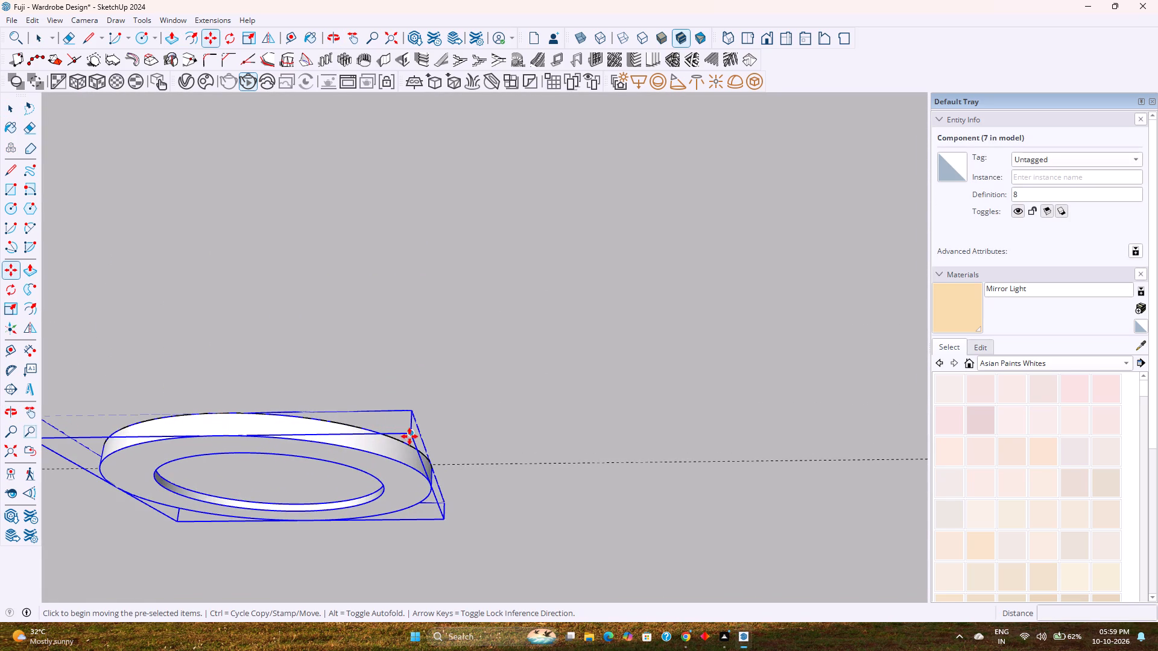
pyautogui.moveTo(410, 425); pyautogui.dragTo(422, 485, button='middle')
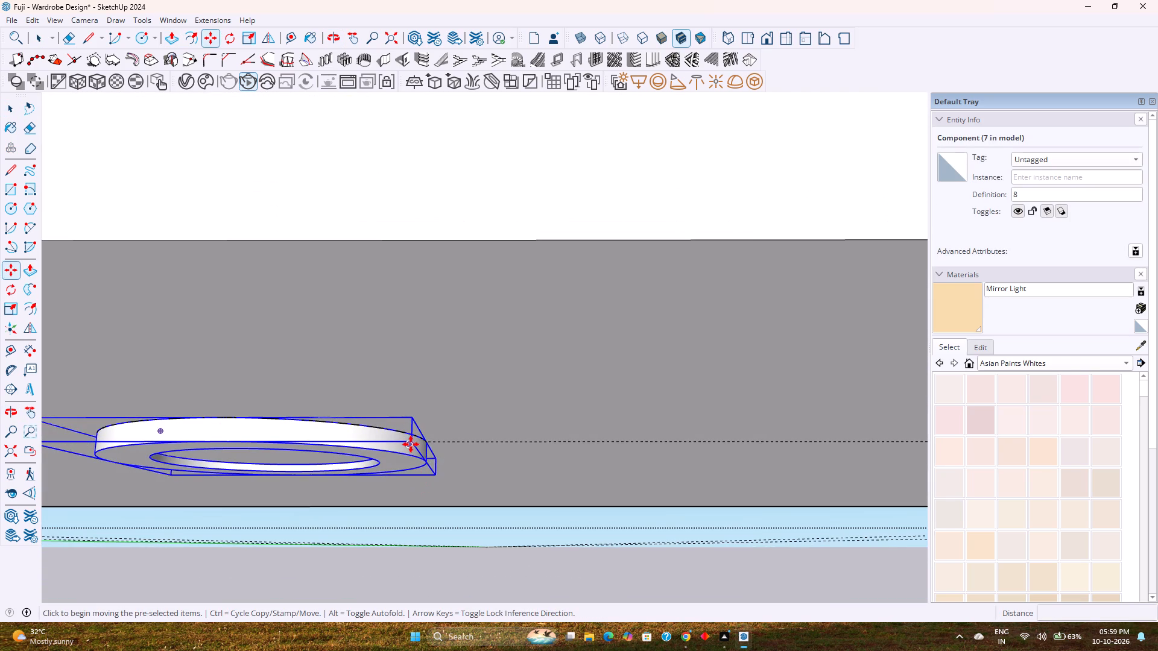
pyautogui.click(411, 444)
pyautogui.press('Up')
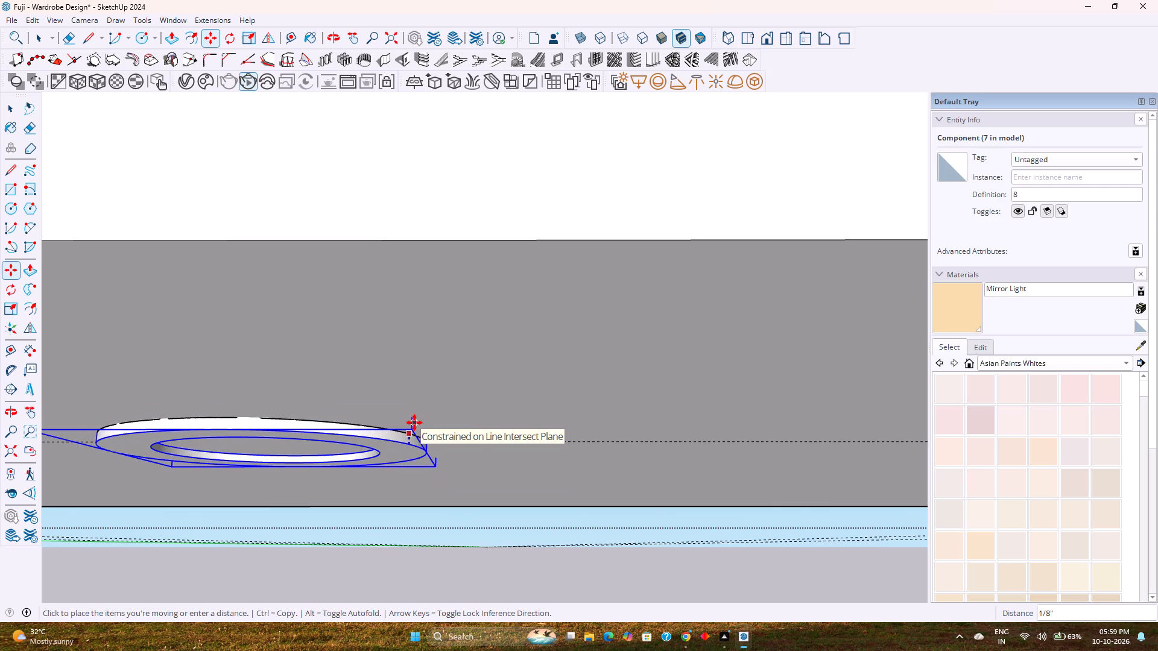
pyautogui.click(414, 423)
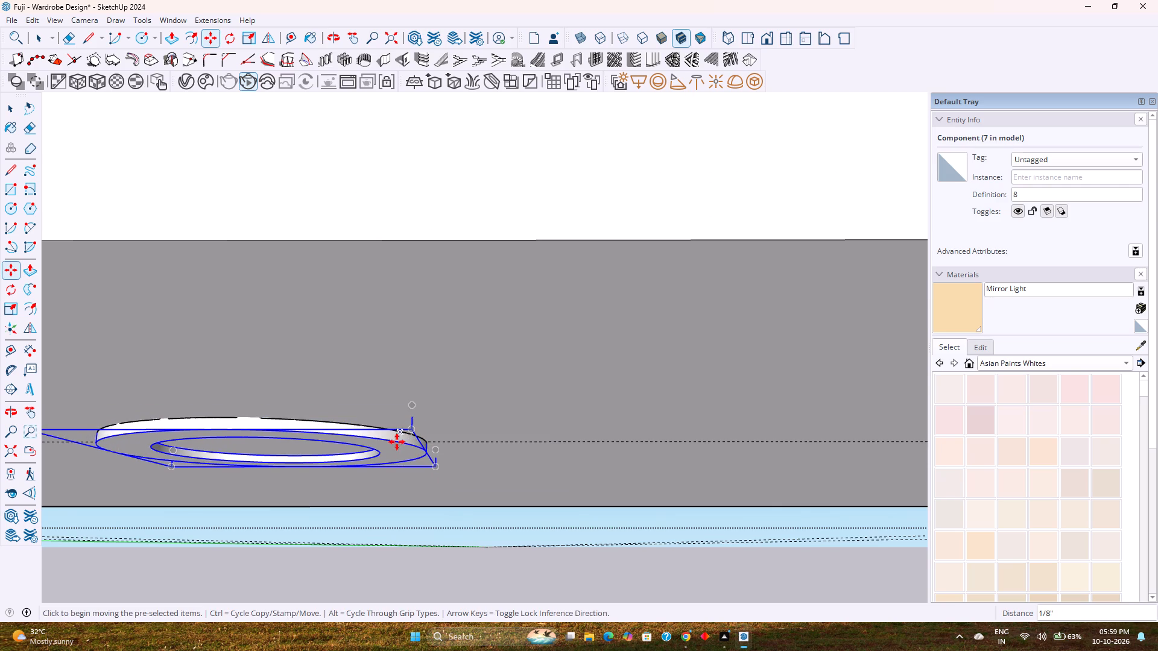
pyautogui.press('space')
# Examine the circle components along the false ceiling borders from below, up close and as a whole.
pyautogui.scroll(-19, 393, 451)
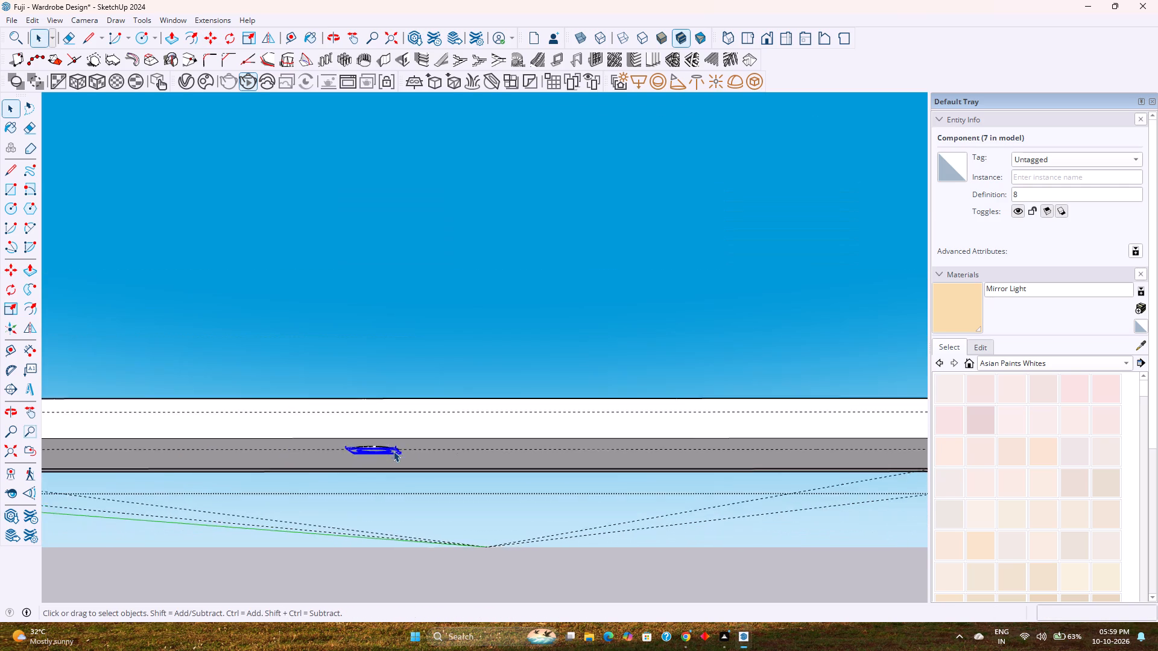
pyautogui.scroll(-11, 393, 451)
pyautogui.scroll(12, 619, 458)
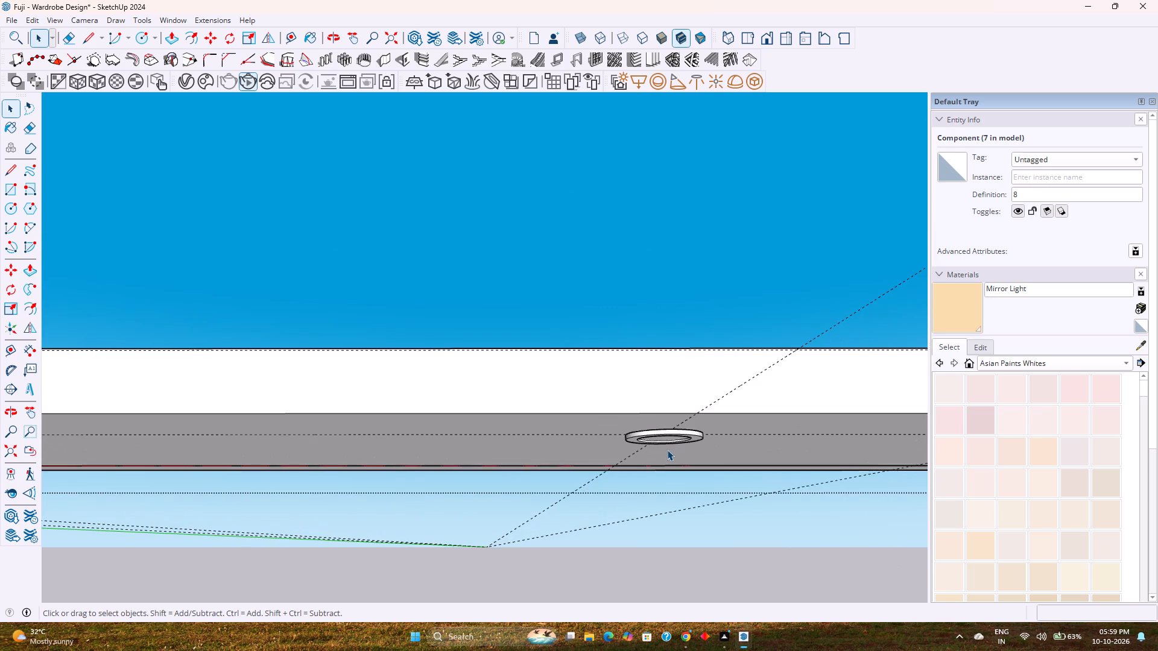
pyautogui.scroll(1, 665, 449)
pyautogui.scroll(-10, 665, 449)
pyautogui.press('Escape')
pyautogui.scroll(-11, 654, 448)
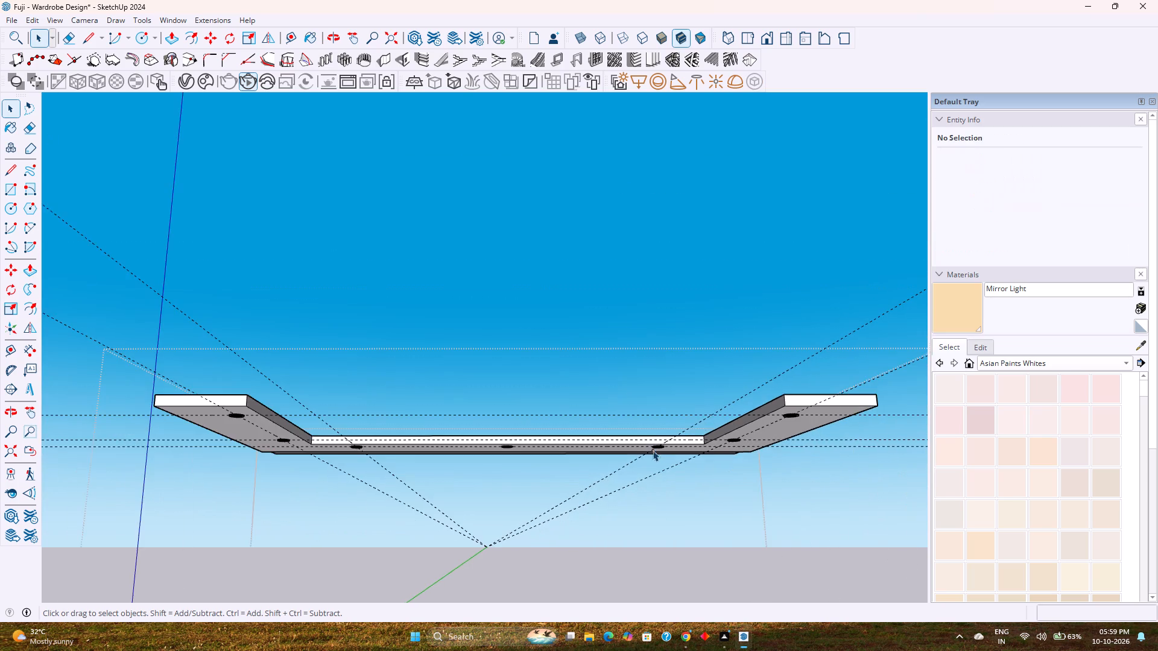
pyautogui.moveTo(653, 450); pyautogui.dragTo(639, 337, button='middle')
pyautogui.scroll(14, 716, 510)
pyautogui.moveTo(642, 467); pyautogui.dragTo(642, 466, button='middle')
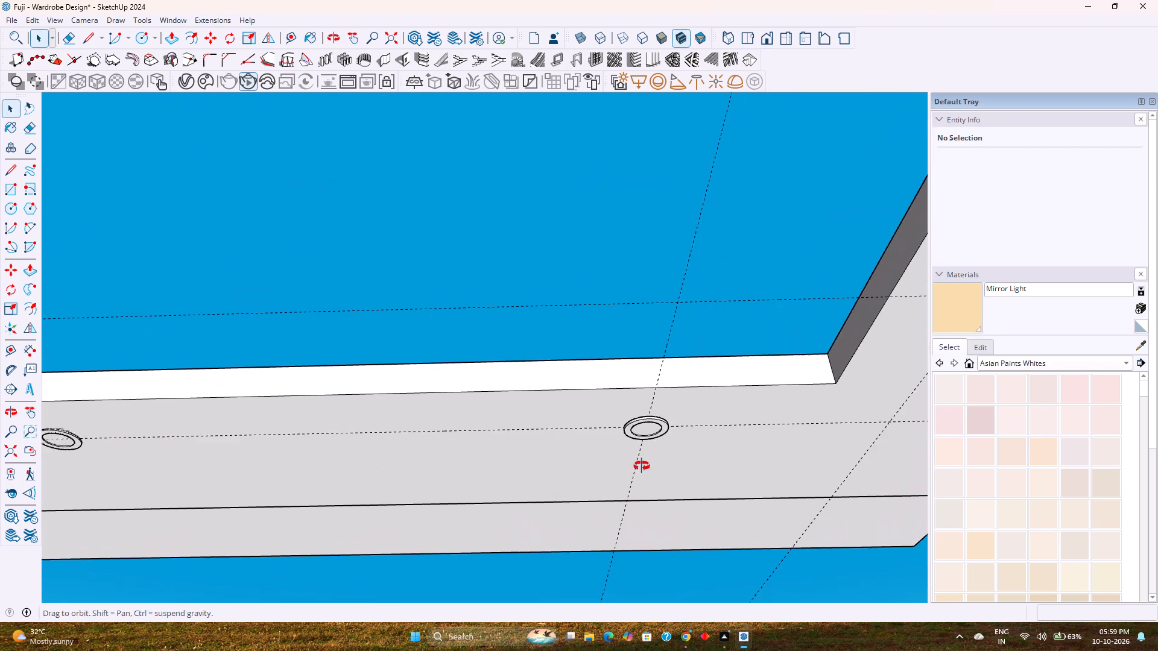
pyautogui.moveTo(642, 466); pyautogui.dragTo(631, 341, button='middle')
pyautogui.scroll(4, 638, 427)
pyautogui.moveTo(633, 421); pyautogui.dragTo(683, 565, button='middle')
pyautogui.scroll(-2, 645, 502)
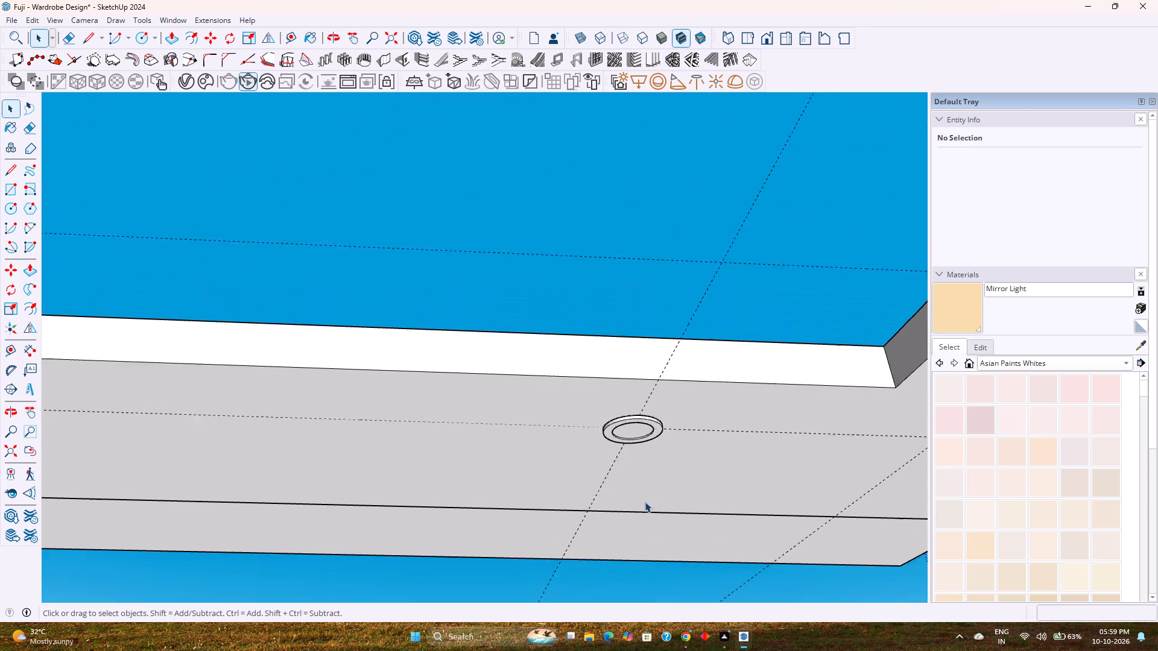
pyautogui.scroll(-16, 645, 502)
pyautogui.moveTo(639, 497); pyautogui.dragTo(587, 530, button='middle')
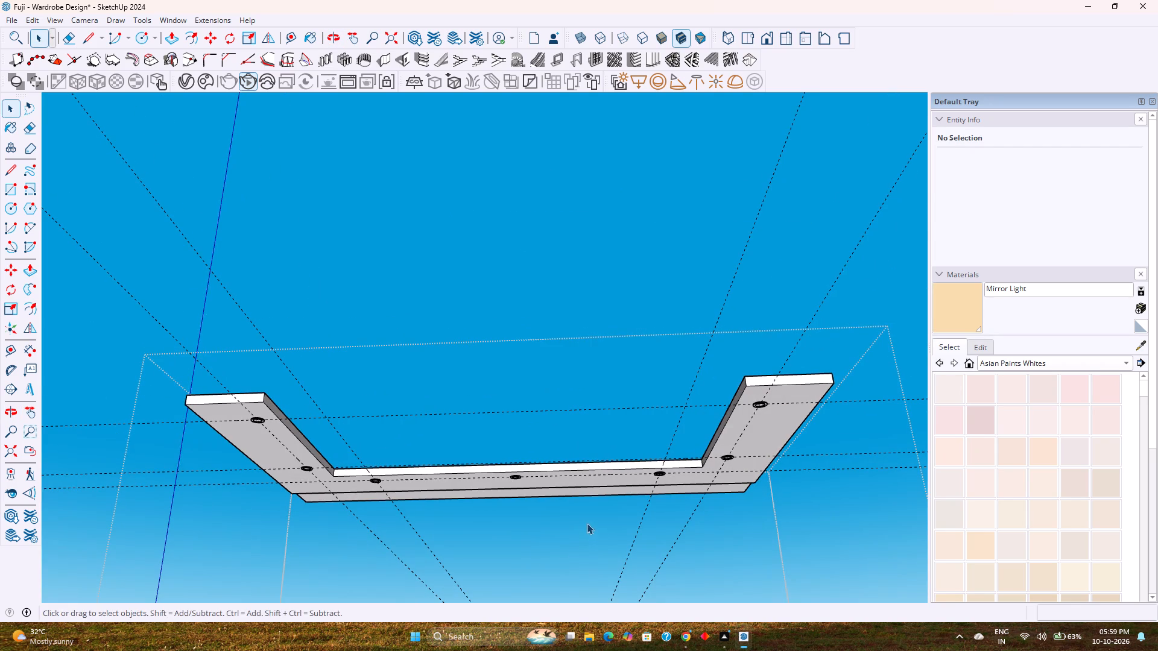
pyautogui.press('Escape')
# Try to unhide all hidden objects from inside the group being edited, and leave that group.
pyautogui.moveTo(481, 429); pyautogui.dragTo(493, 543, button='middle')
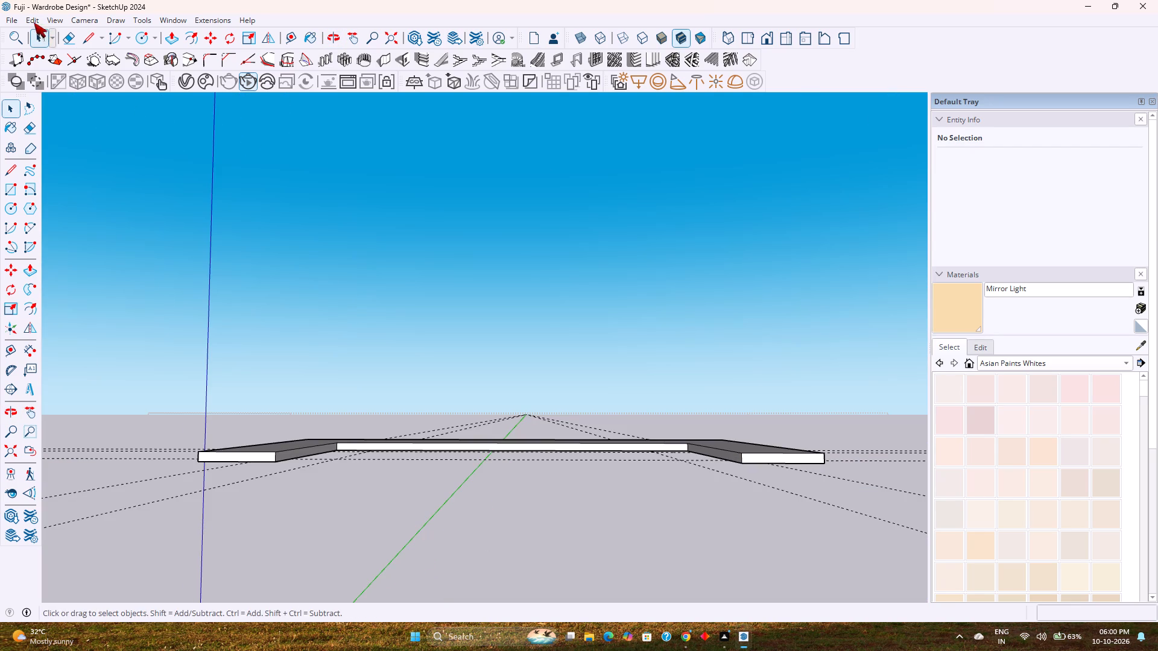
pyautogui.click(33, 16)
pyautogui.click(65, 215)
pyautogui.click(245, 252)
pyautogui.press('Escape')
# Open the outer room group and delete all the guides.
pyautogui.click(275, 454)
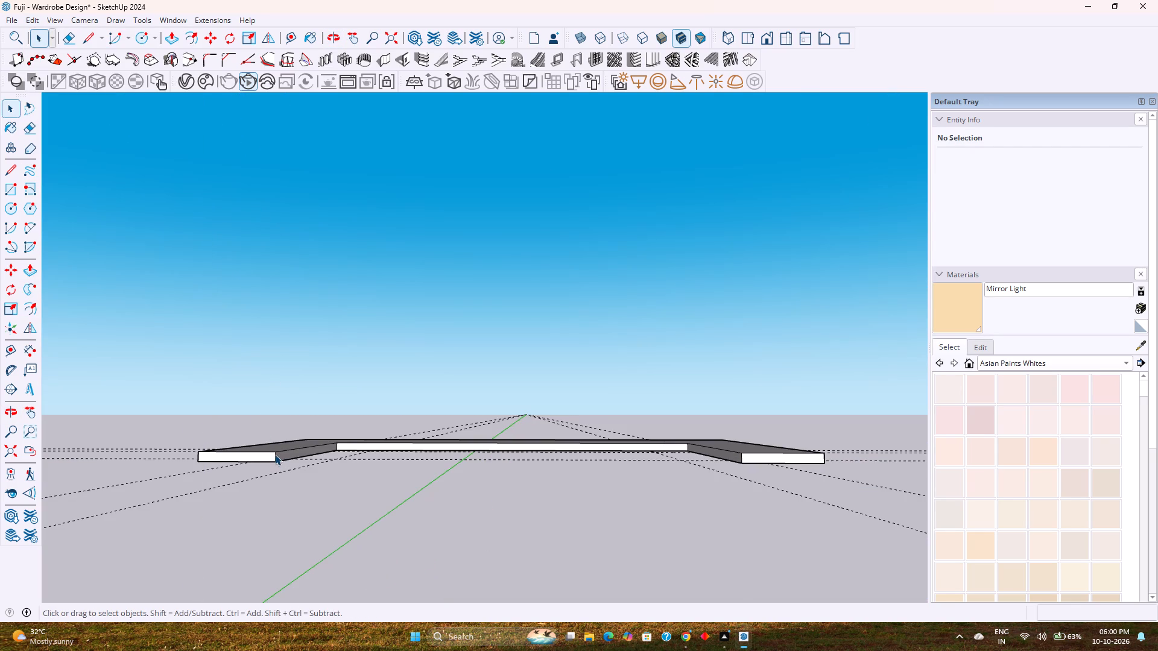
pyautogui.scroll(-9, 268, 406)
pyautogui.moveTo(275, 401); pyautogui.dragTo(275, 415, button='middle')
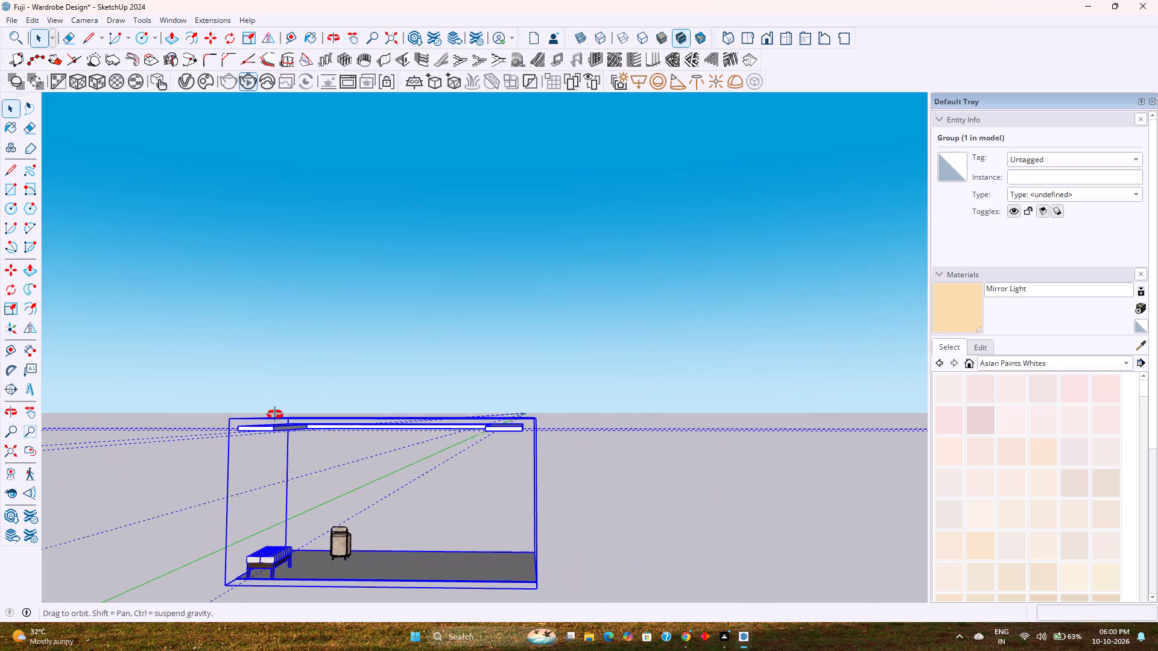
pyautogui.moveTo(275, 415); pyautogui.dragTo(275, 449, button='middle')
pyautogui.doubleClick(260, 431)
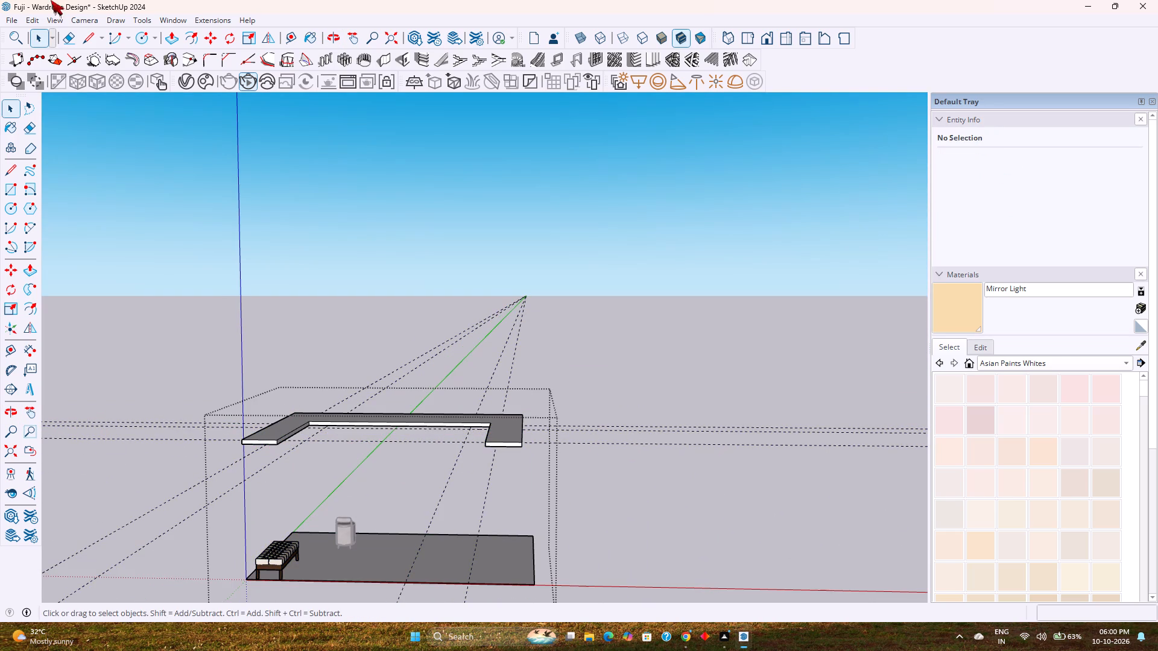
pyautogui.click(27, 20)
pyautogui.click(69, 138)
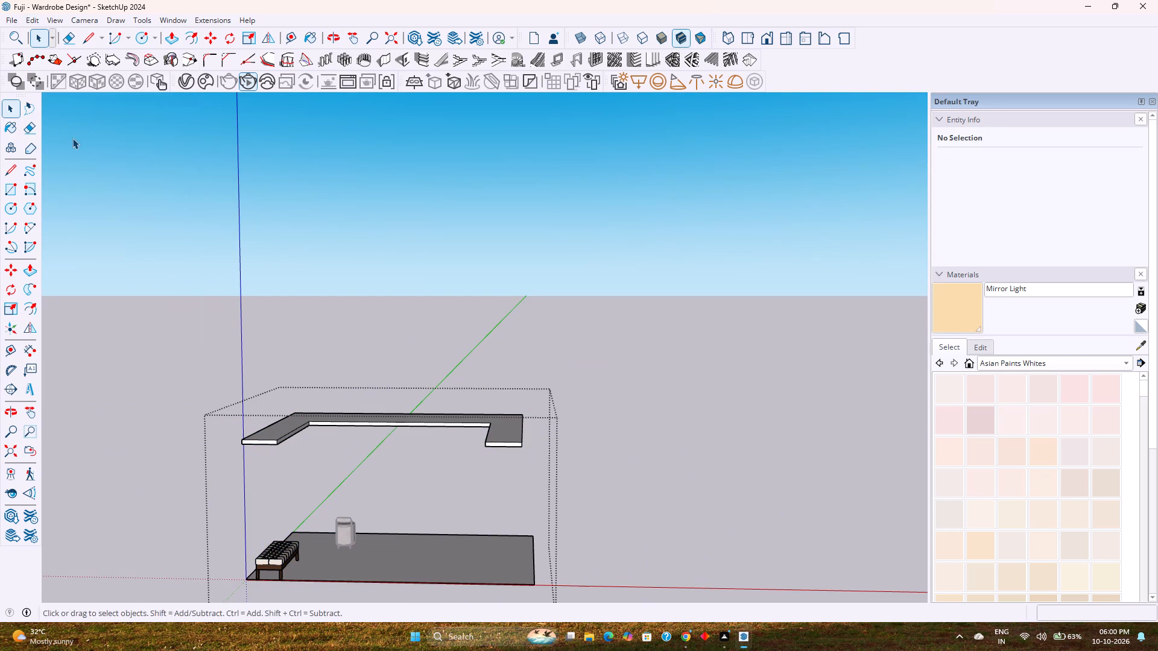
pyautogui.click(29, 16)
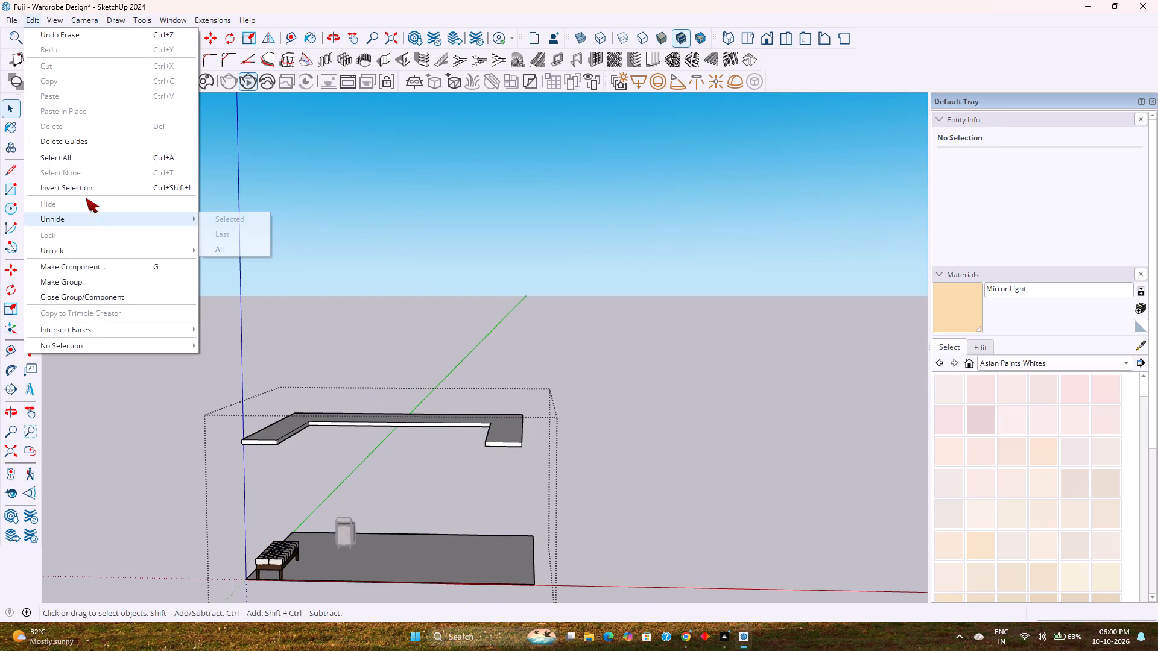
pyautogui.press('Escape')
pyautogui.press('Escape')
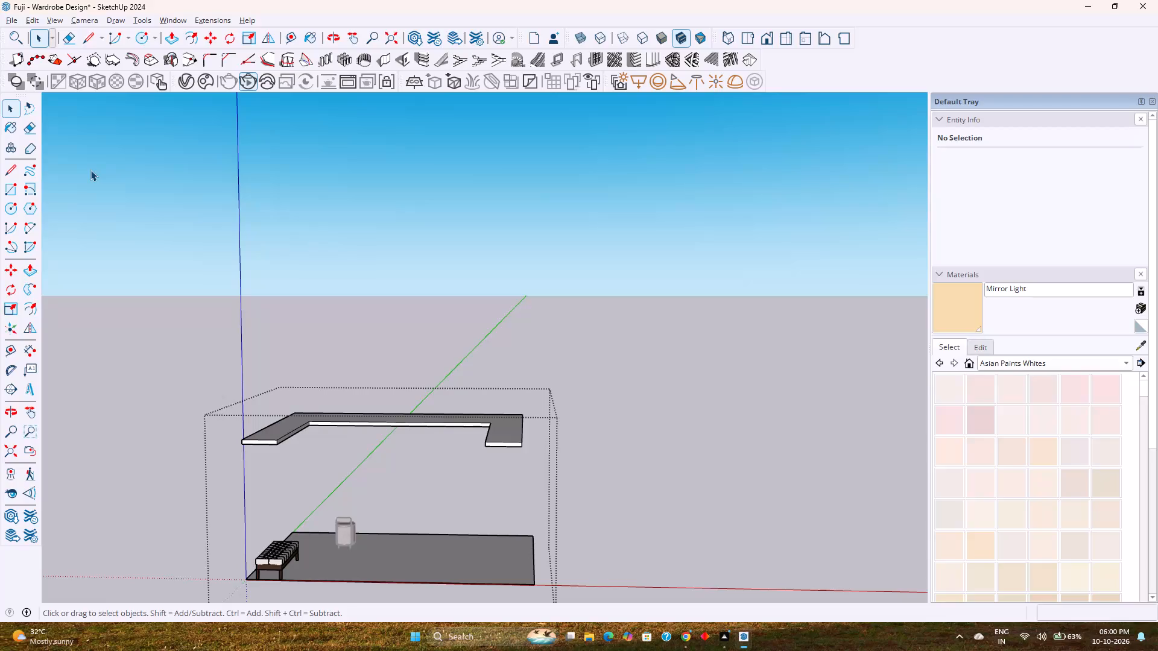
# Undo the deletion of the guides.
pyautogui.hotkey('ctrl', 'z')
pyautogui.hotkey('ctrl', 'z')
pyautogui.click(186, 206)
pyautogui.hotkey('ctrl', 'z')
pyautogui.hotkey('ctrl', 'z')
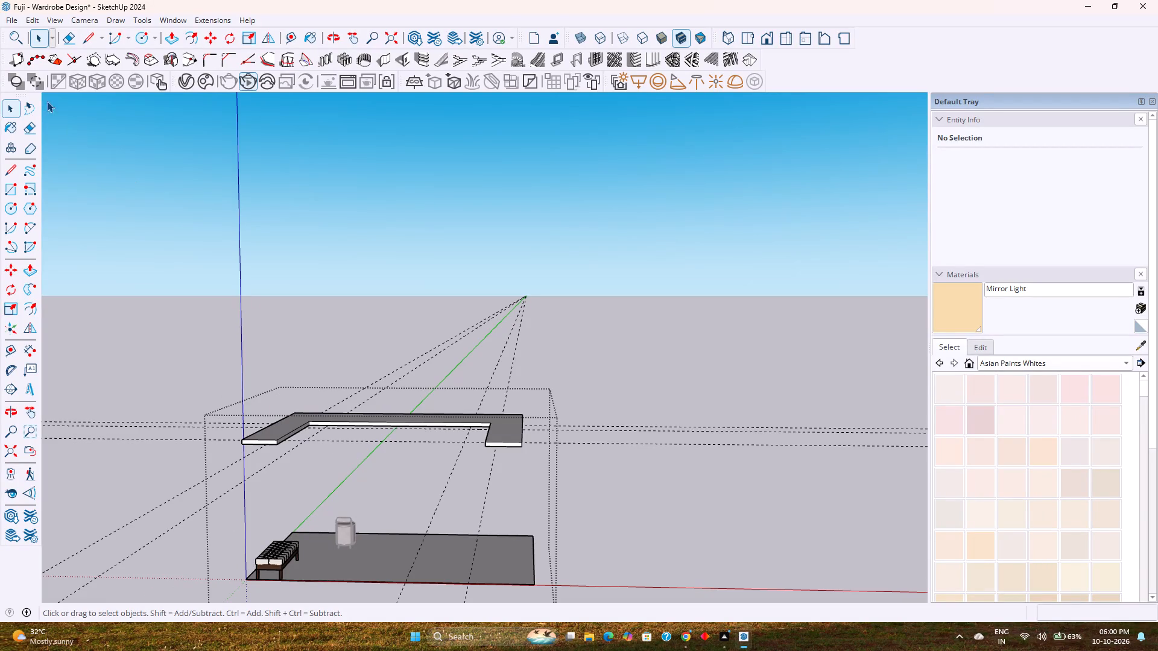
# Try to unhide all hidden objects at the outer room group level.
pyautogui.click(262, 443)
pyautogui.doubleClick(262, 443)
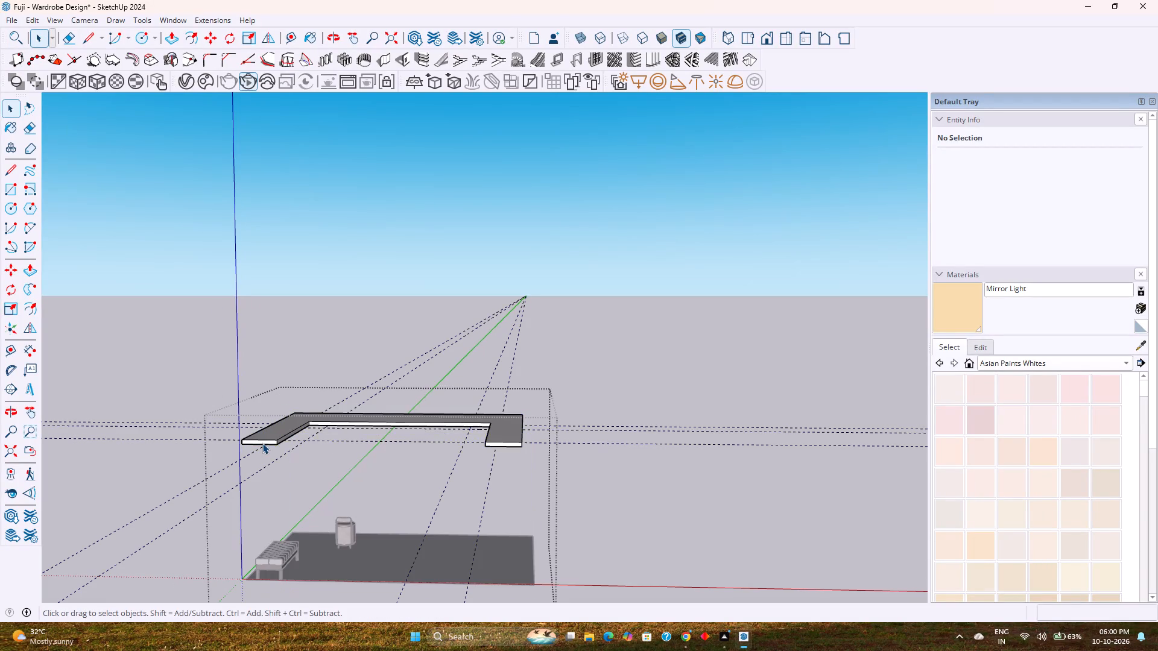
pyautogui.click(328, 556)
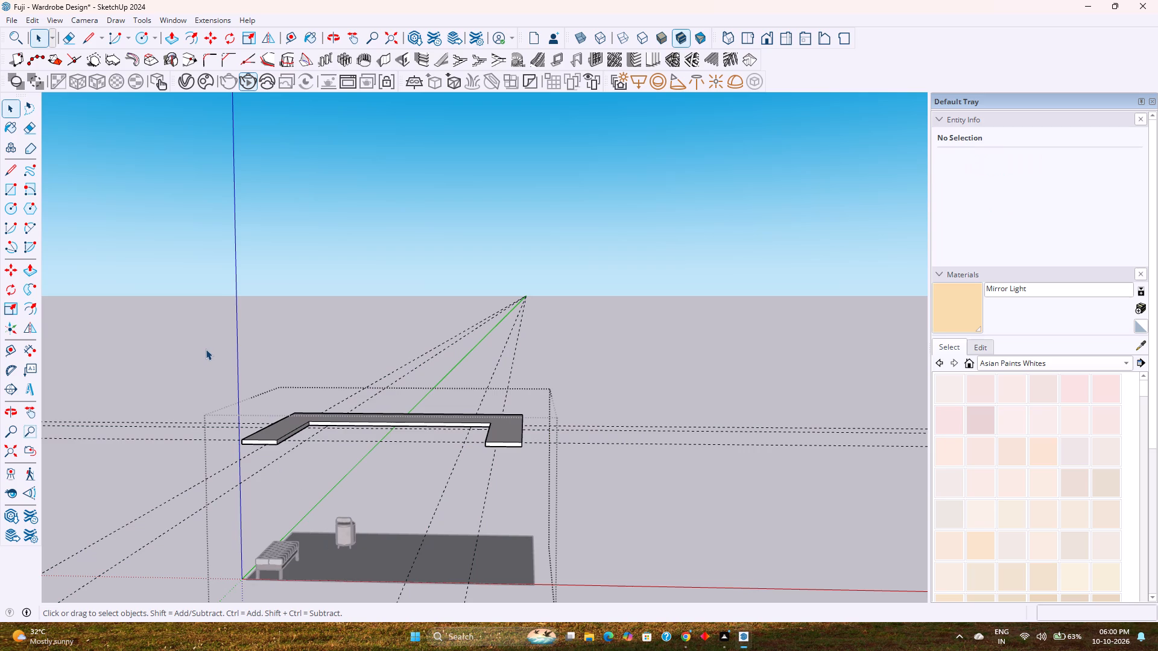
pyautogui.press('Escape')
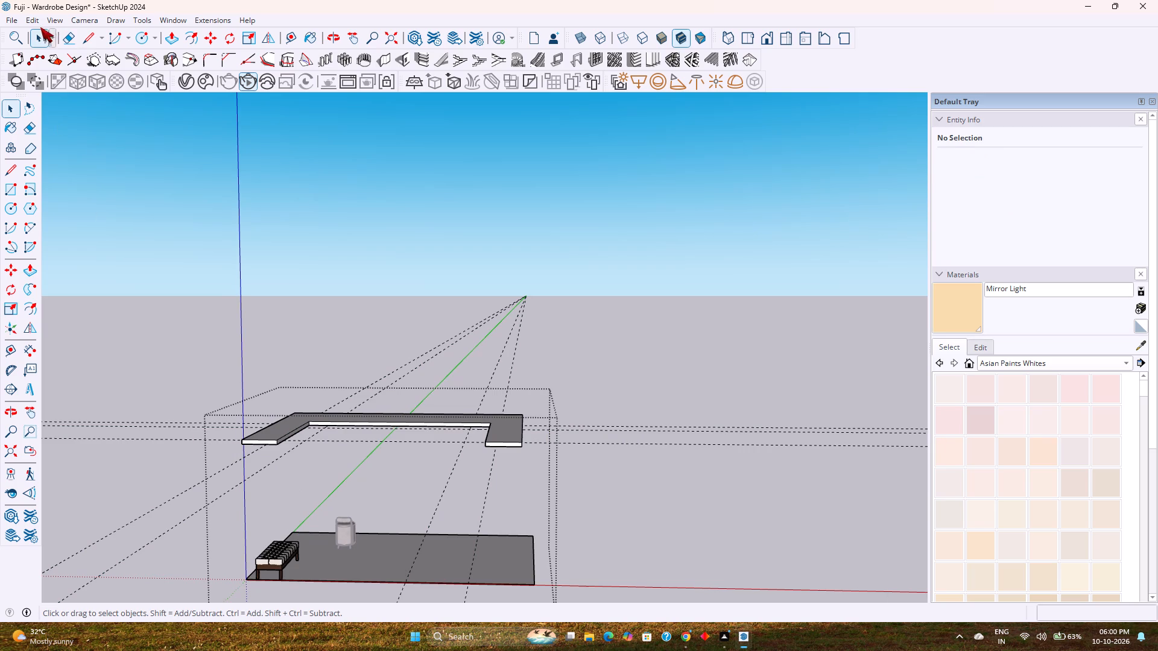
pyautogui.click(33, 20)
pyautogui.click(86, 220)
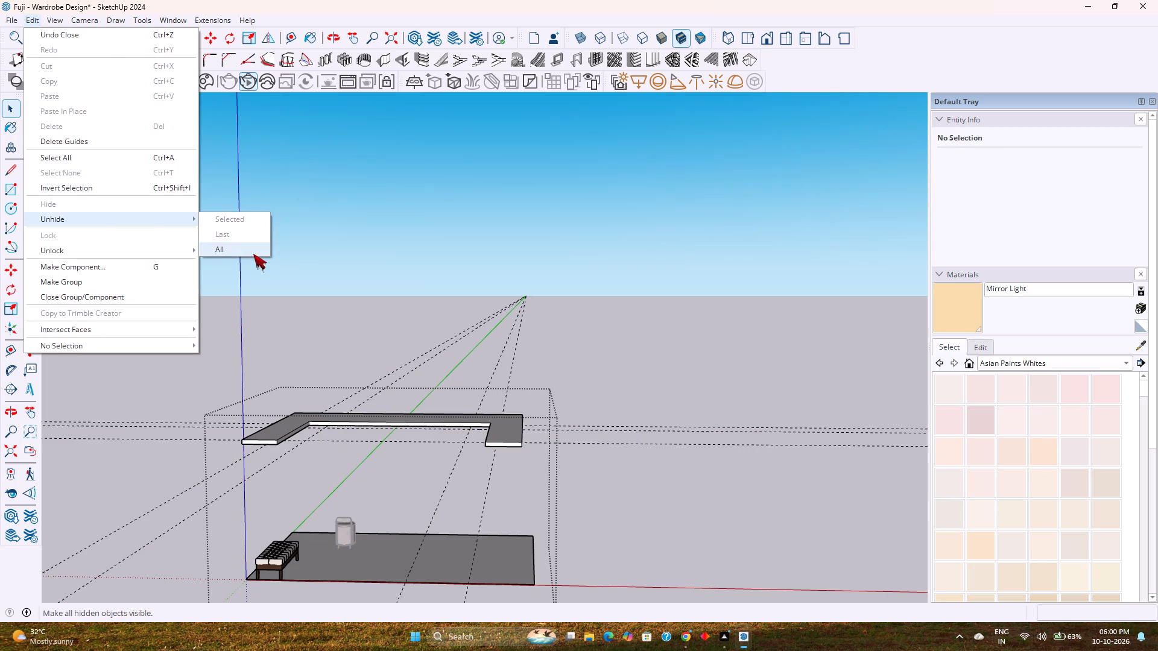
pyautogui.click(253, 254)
# Open the nested group containing the false ceiling, unhide all hidden objects there and leave the group.
pyautogui.click(273, 432)
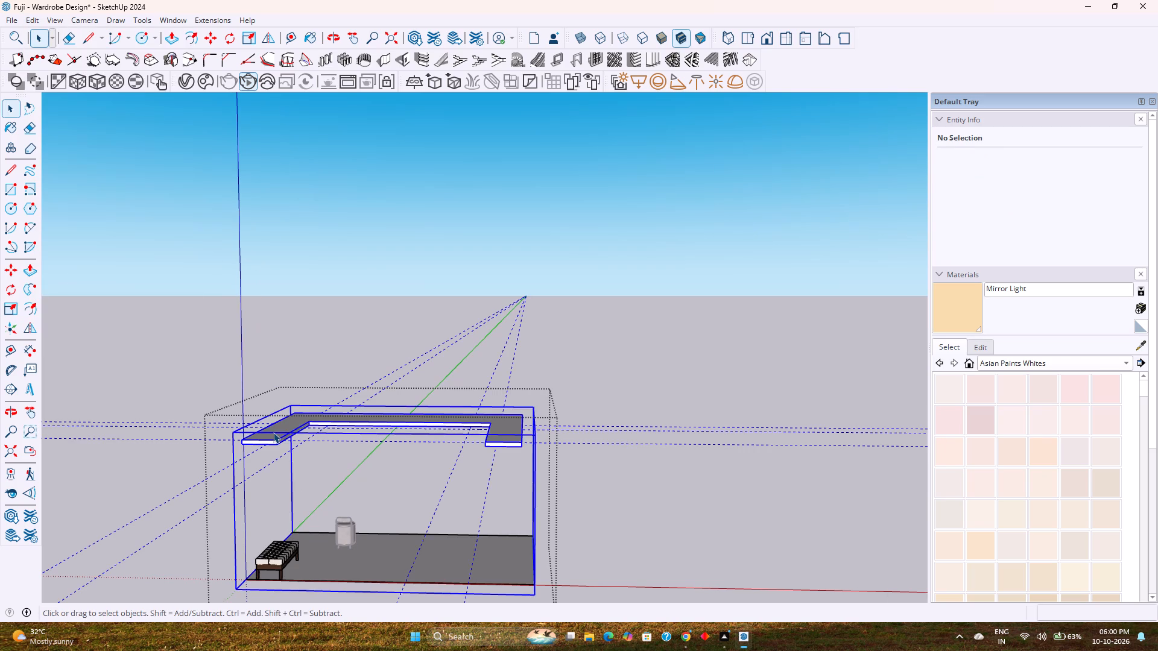
pyautogui.click(273, 432)
pyautogui.click(29, 21)
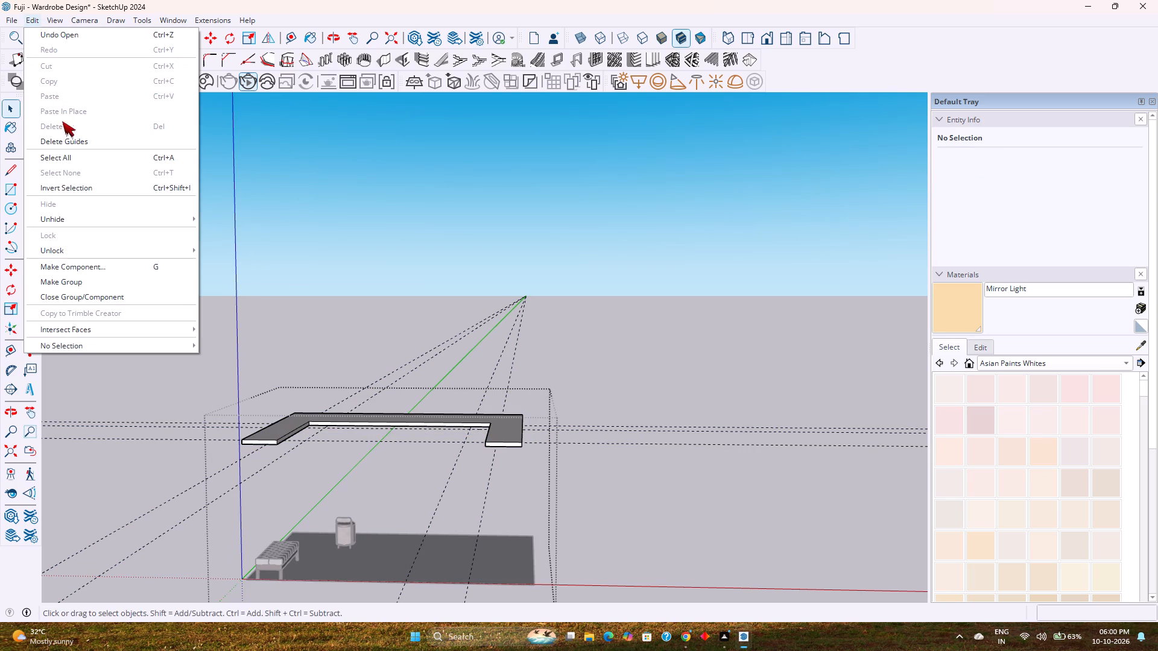
pyautogui.click(92, 220)
pyautogui.click(230, 246)
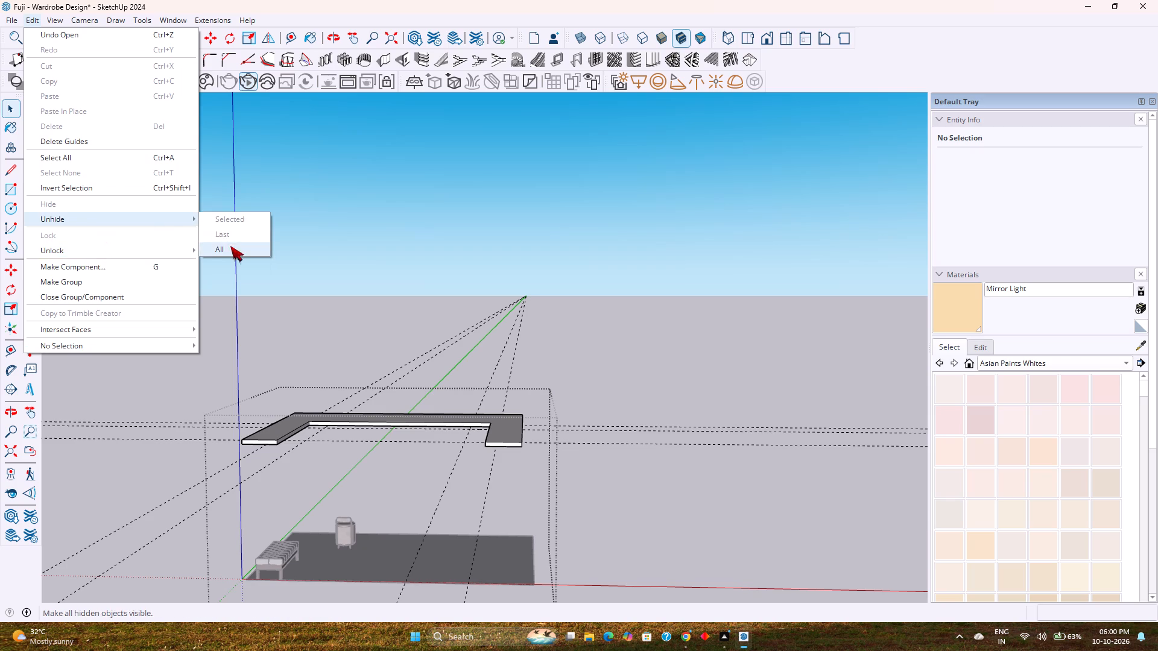
pyautogui.press('Escape')
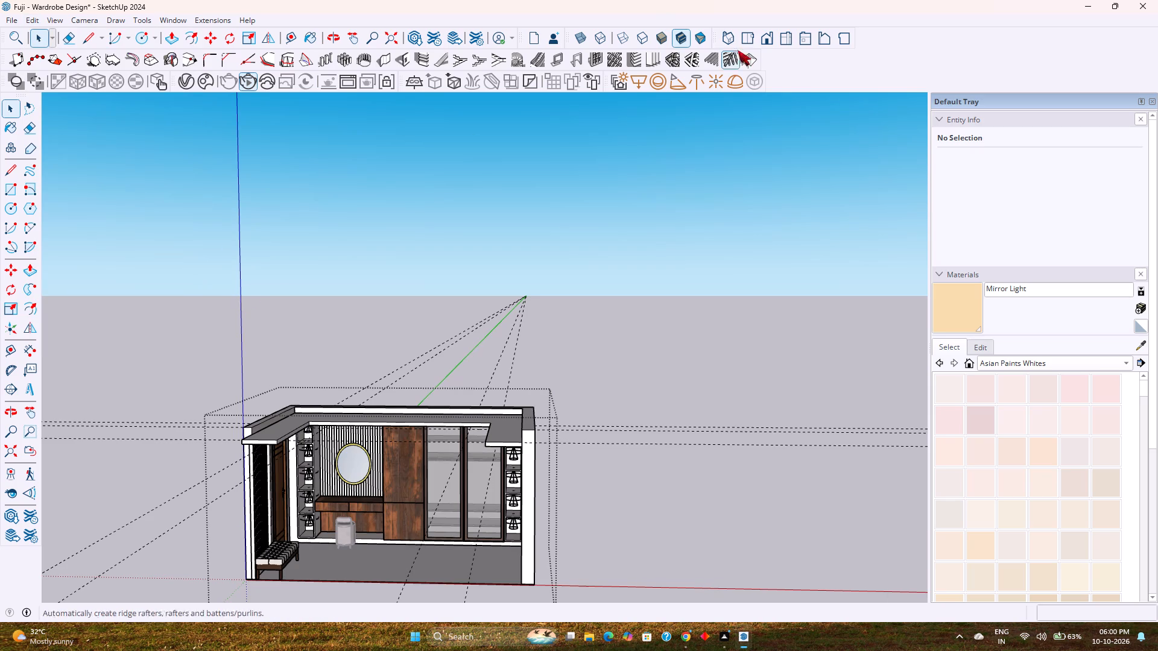
# Switch to the Front view, close in on the wardrobe wall, and save the model.
pyautogui.click(764, 37)
pyautogui.scroll(10, 454, 300)
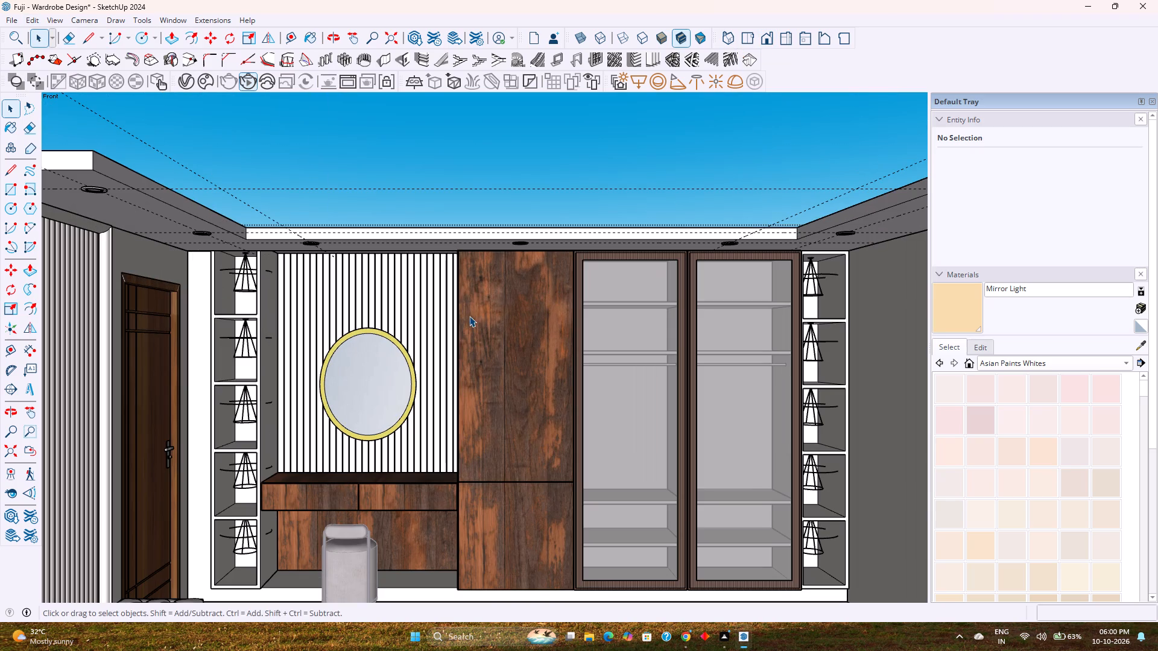
pyautogui.hotkey('ctrl', 's')
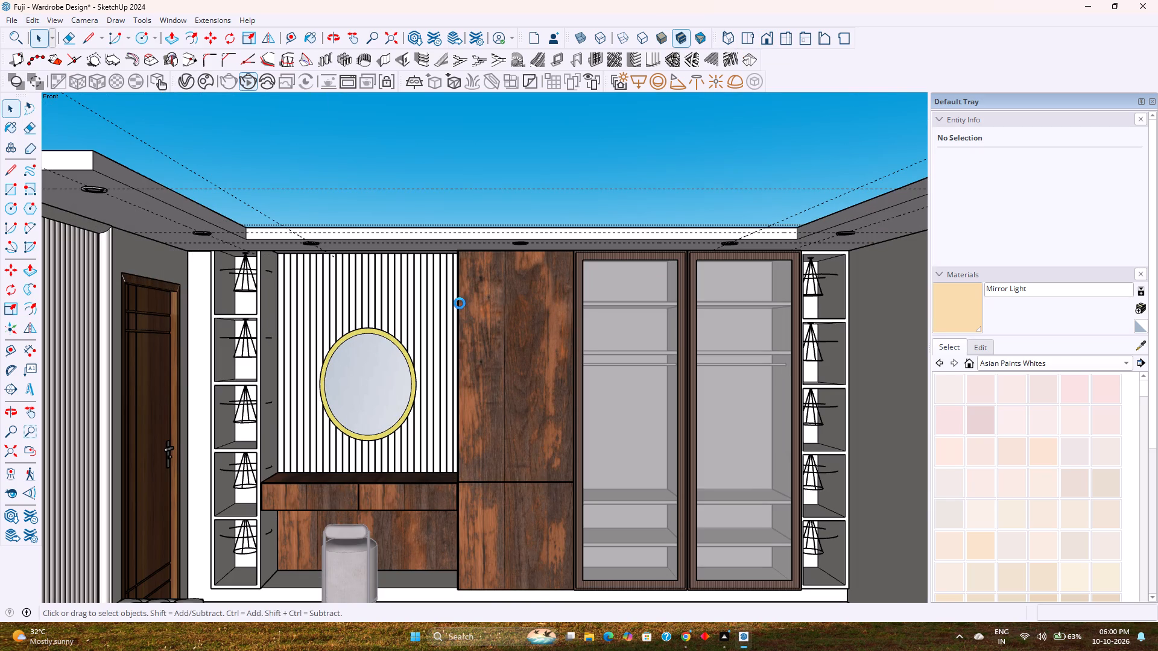
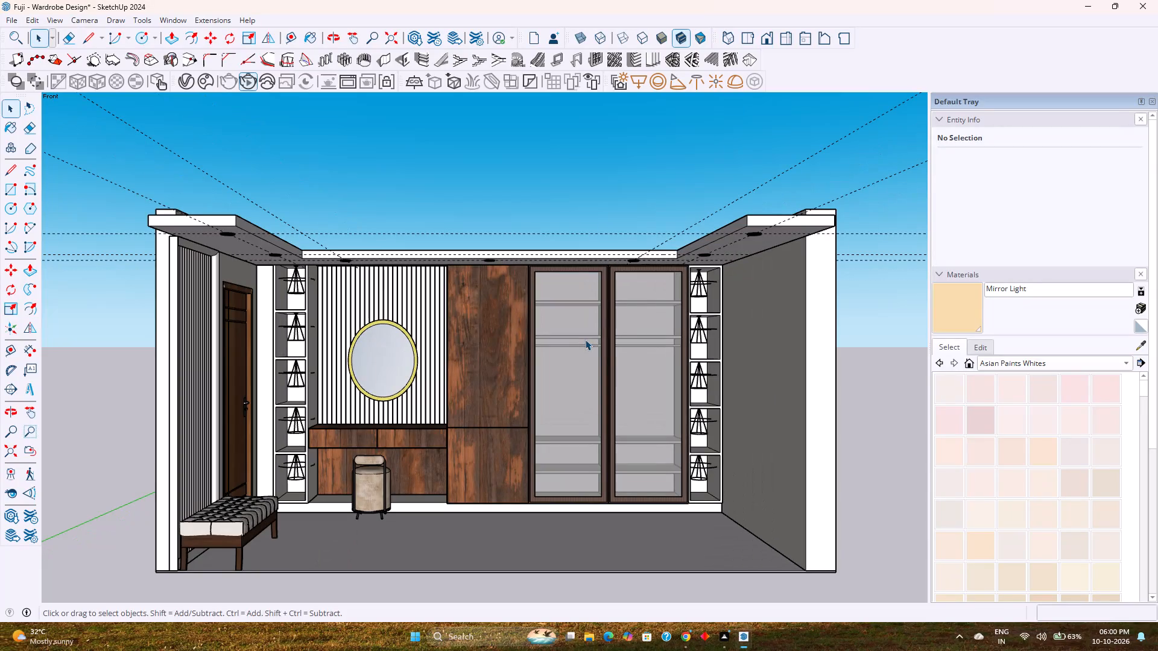
# Open the room group and its nested false ceiling group for editing at the arm opposite the door.
pyautogui.moveTo(353, 398); pyautogui.dragTo(382, 571, button='middle')
pyautogui.moveTo(309, 417); pyautogui.dragTo(316, 517, button='middle')
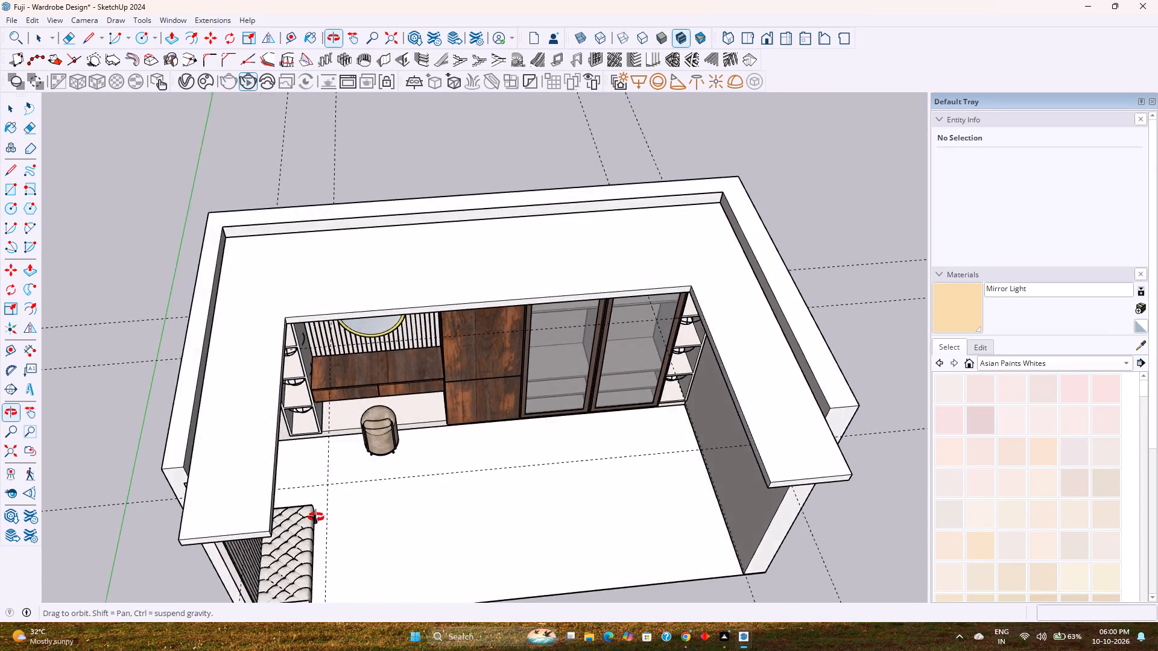
pyautogui.moveTo(316, 517); pyautogui.dragTo(150, 418, button='middle')
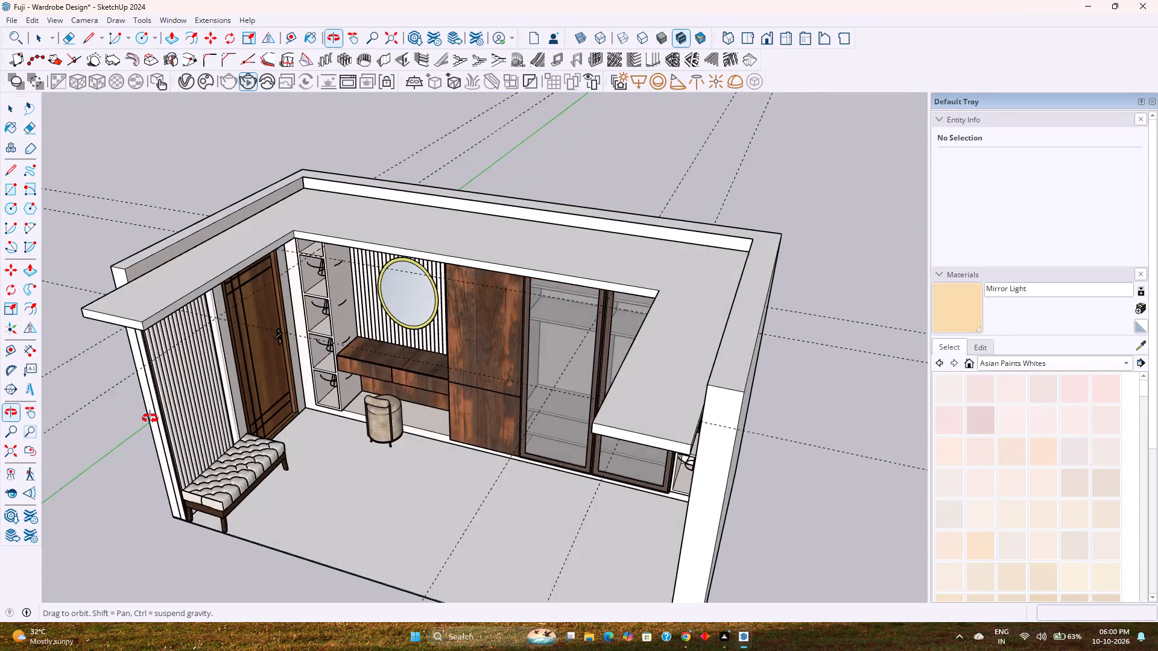
pyautogui.moveTo(150, 418); pyautogui.dragTo(303, 224, button='middle')
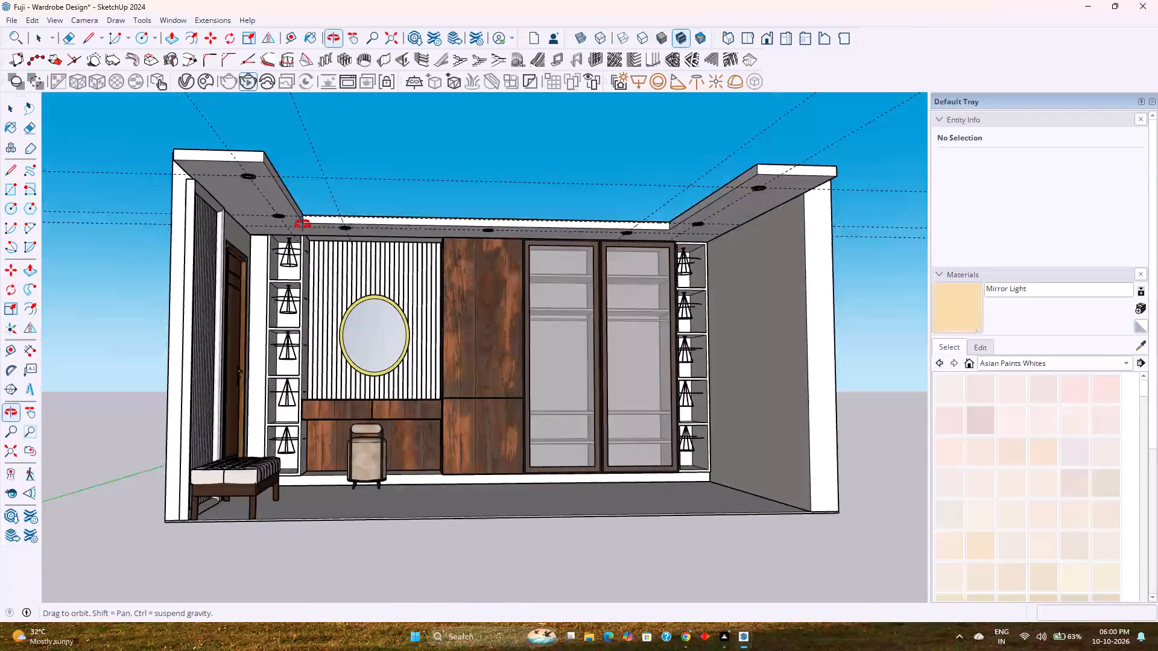
pyautogui.moveTo(303, 224); pyautogui.dragTo(279, 192, button='middle')
pyautogui.scroll(3, 615, 146)
pyautogui.scroll(1, 671, 143)
pyautogui.moveTo(671, 143); pyautogui.dragTo(403, 146, button='middle')
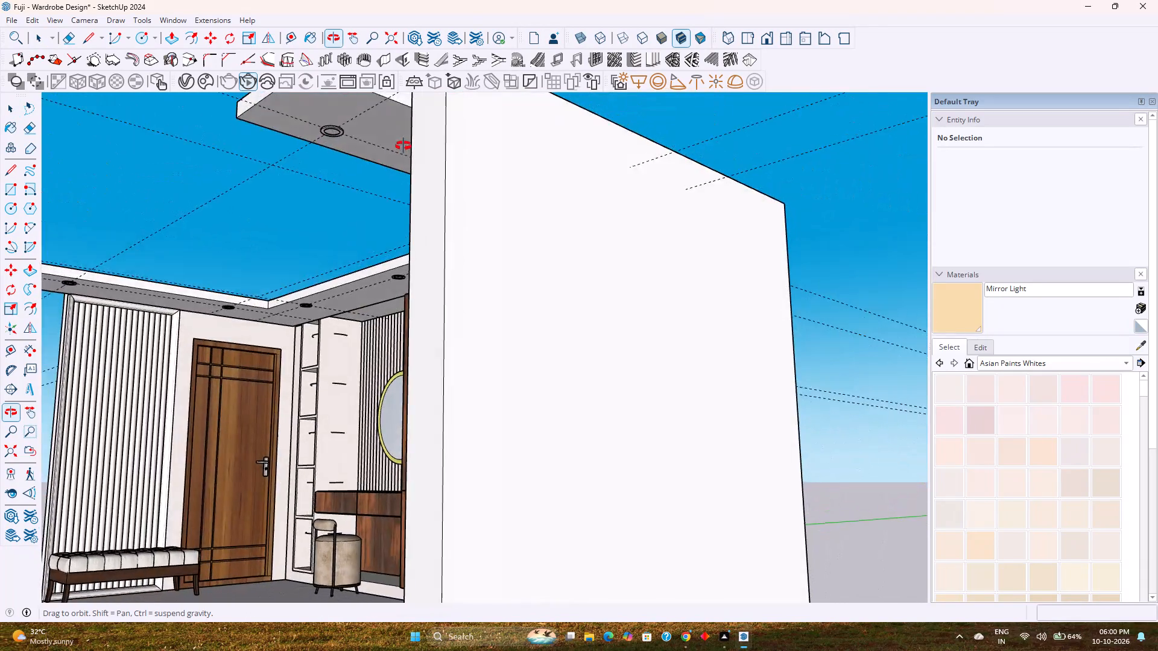
pyautogui.moveTo(403, 146); pyautogui.dragTo(428, 249, button='middle')
pyautogui.scroll(2, 348, 348)
pyautogui.doubleClick(347, 340)
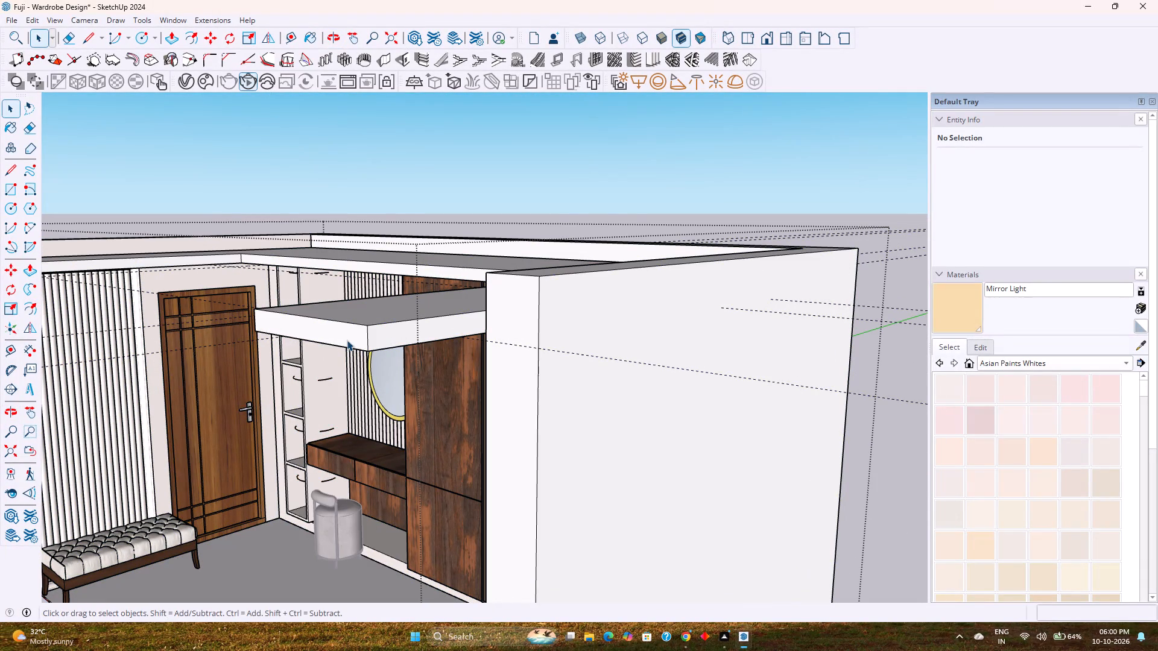
pyautogui.press('p')
pyautogui.press('space')
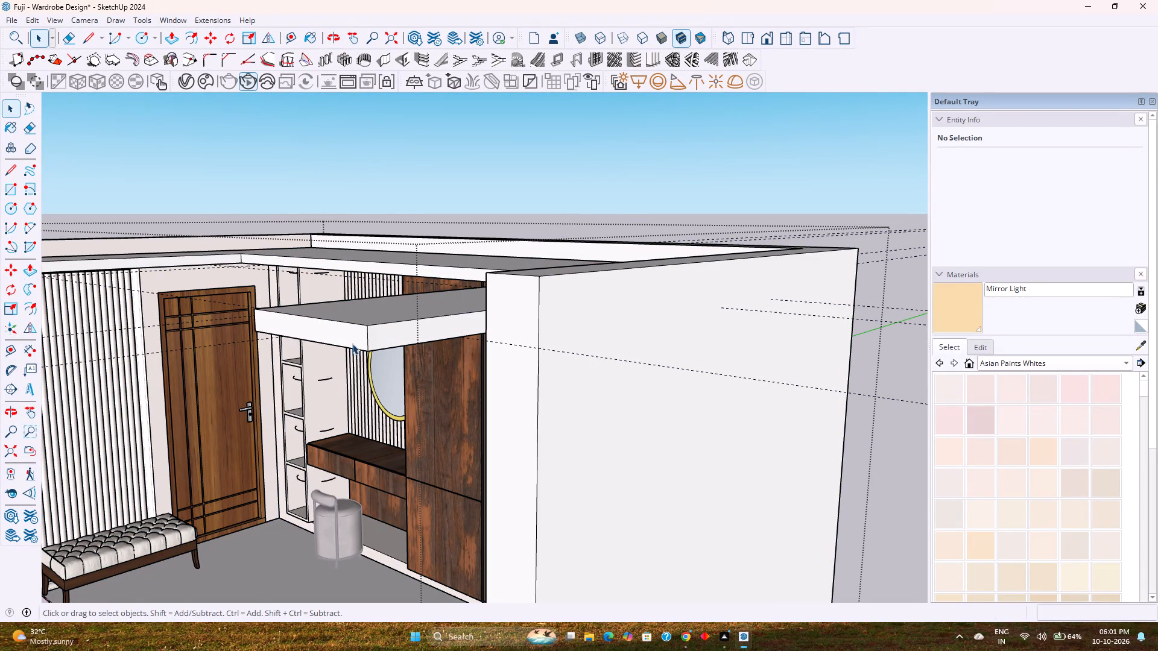
pyautogui.doubleClick(352, 341)
pyautogui.press('p')
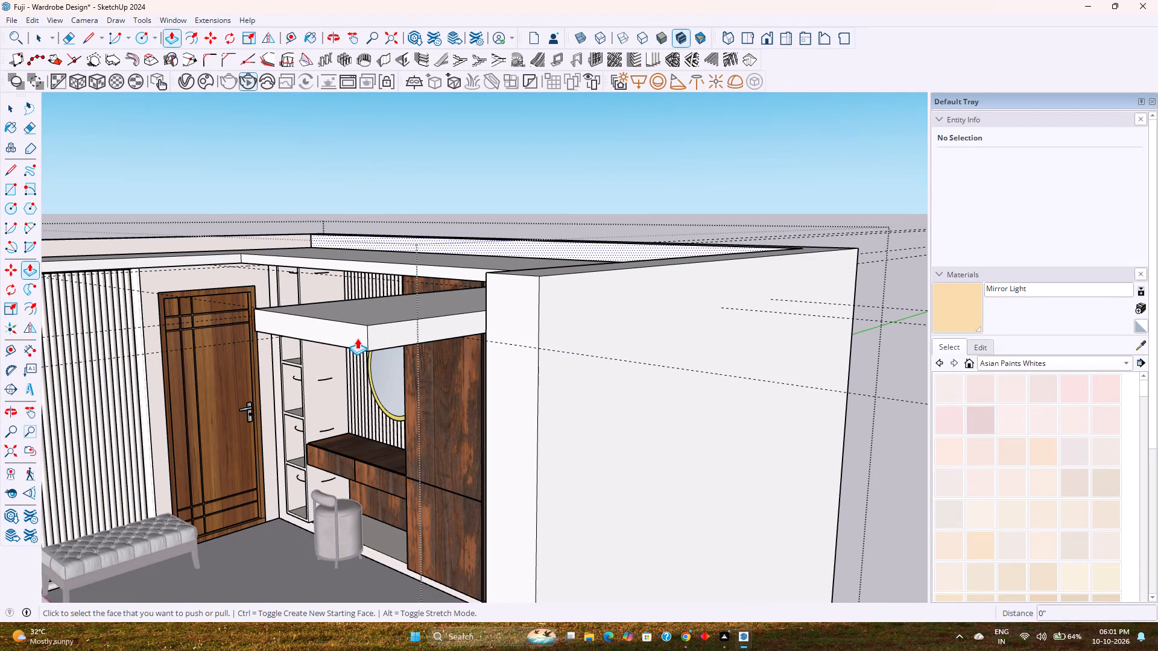
pyautogui.press('space')
pyautogui.click(357, 338)
pyautogui.click(357, 338)
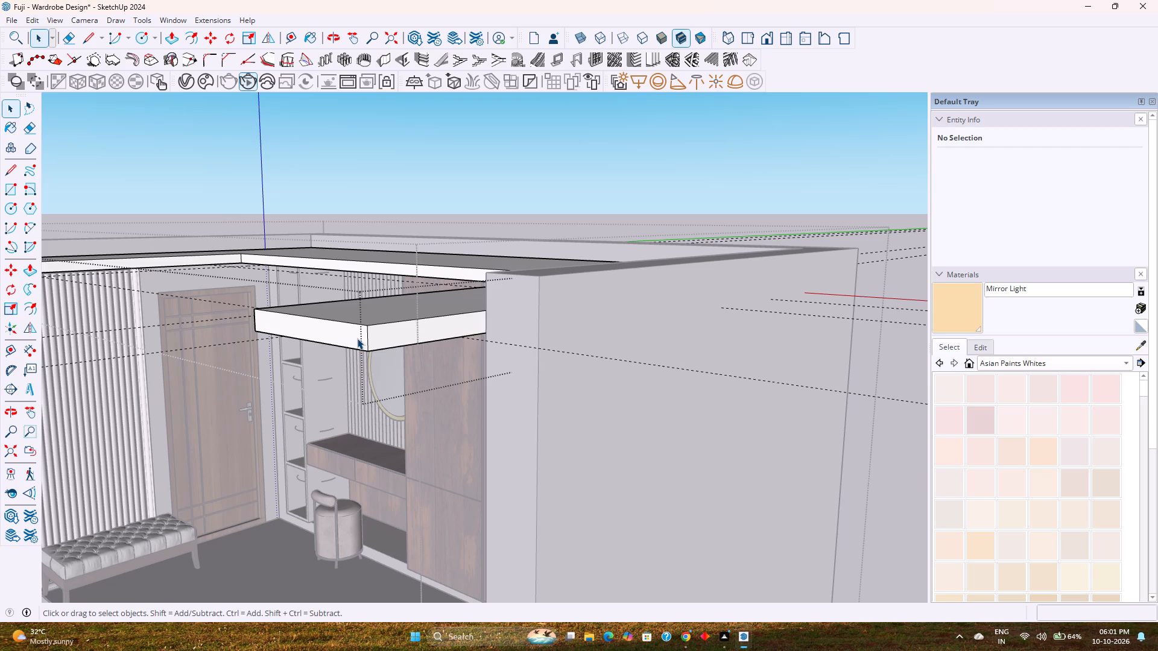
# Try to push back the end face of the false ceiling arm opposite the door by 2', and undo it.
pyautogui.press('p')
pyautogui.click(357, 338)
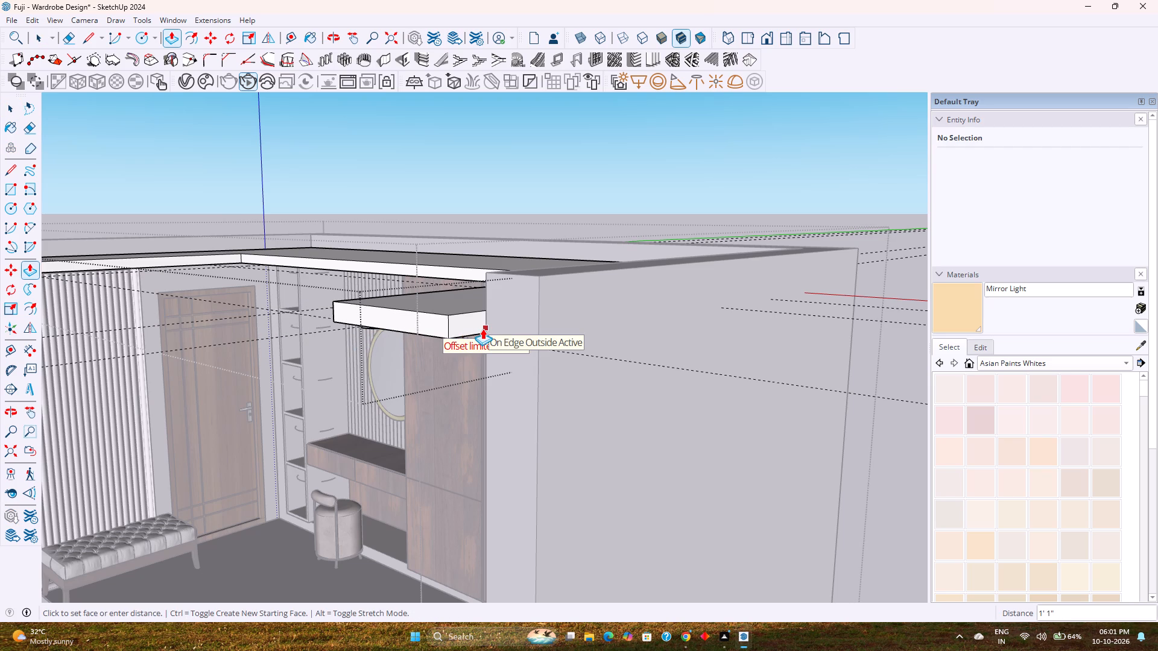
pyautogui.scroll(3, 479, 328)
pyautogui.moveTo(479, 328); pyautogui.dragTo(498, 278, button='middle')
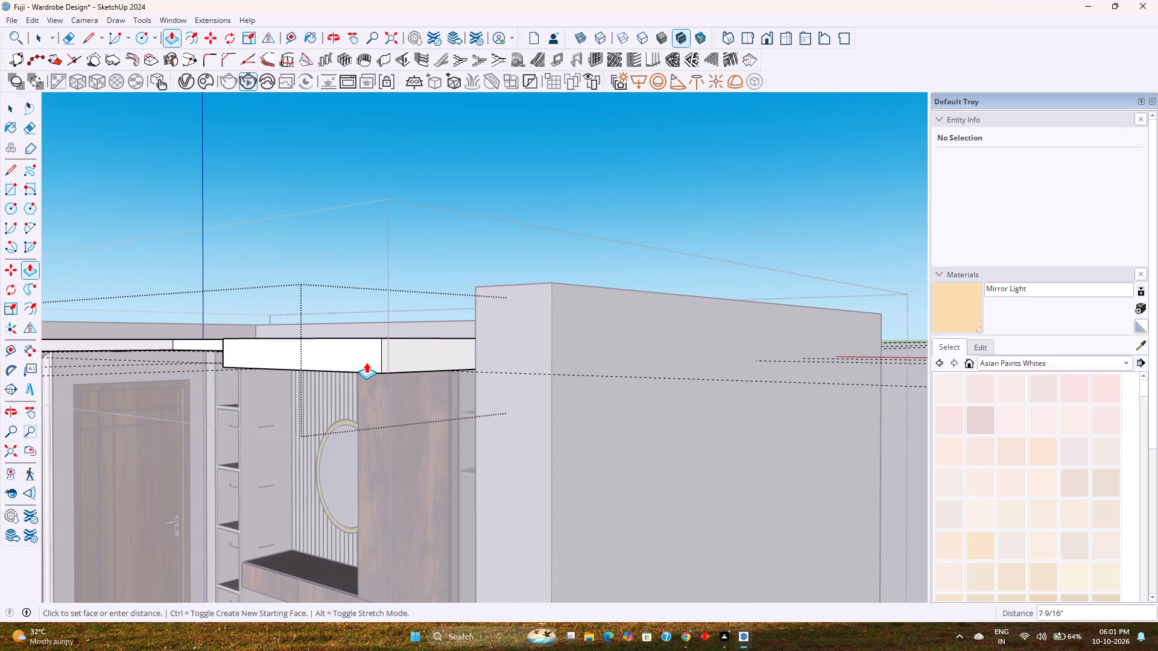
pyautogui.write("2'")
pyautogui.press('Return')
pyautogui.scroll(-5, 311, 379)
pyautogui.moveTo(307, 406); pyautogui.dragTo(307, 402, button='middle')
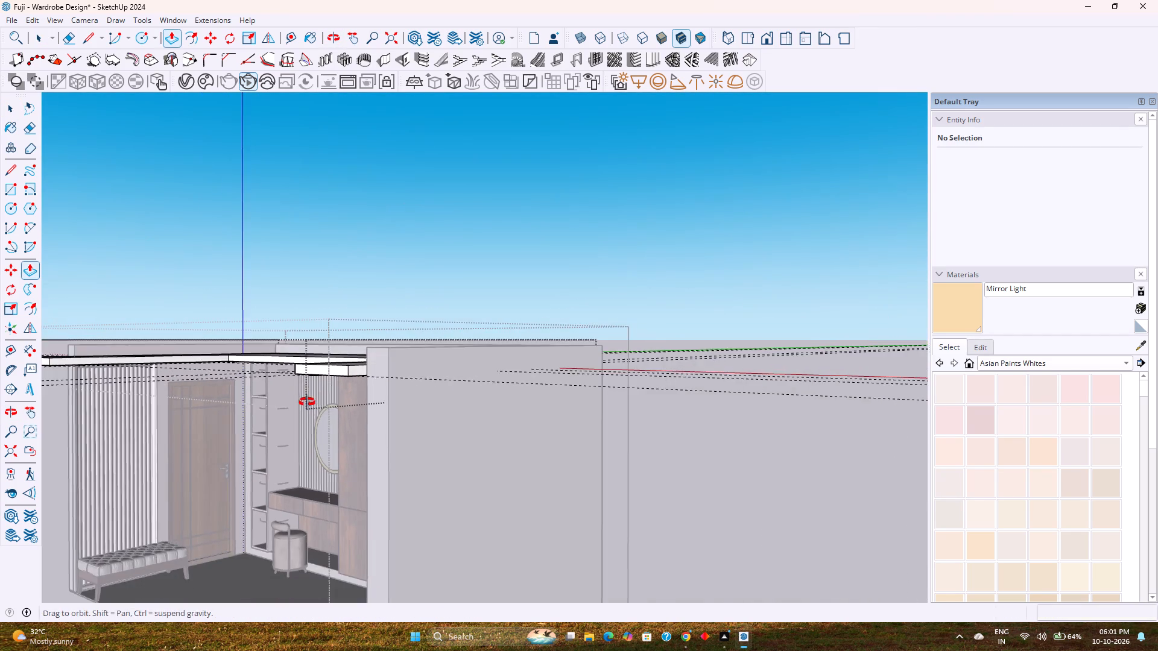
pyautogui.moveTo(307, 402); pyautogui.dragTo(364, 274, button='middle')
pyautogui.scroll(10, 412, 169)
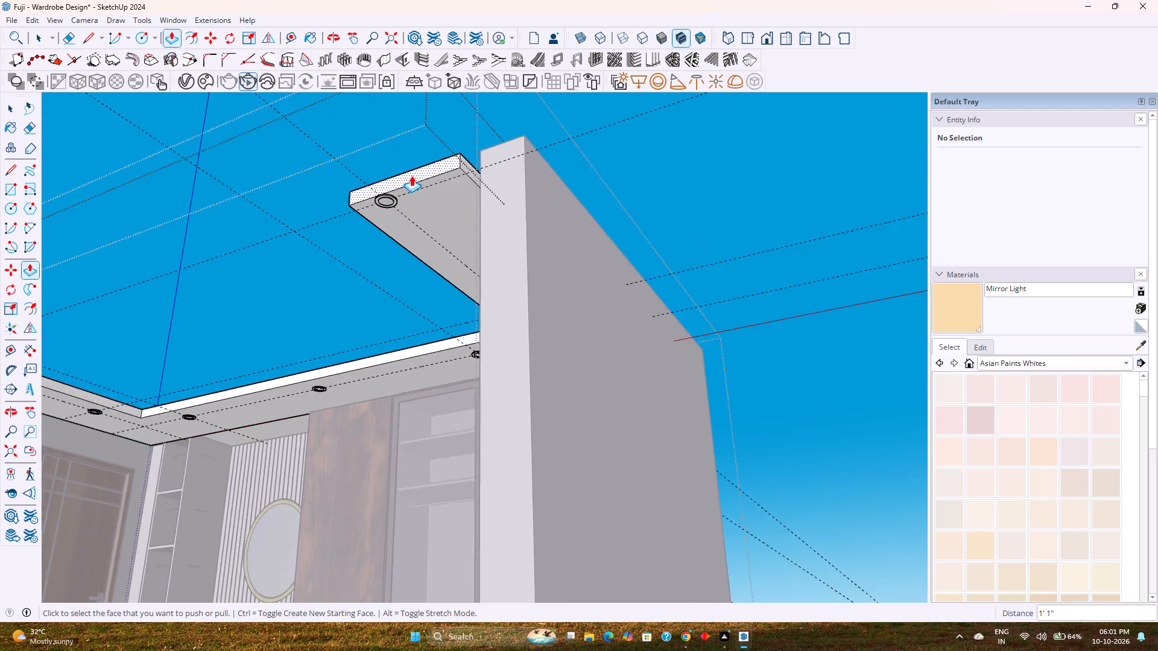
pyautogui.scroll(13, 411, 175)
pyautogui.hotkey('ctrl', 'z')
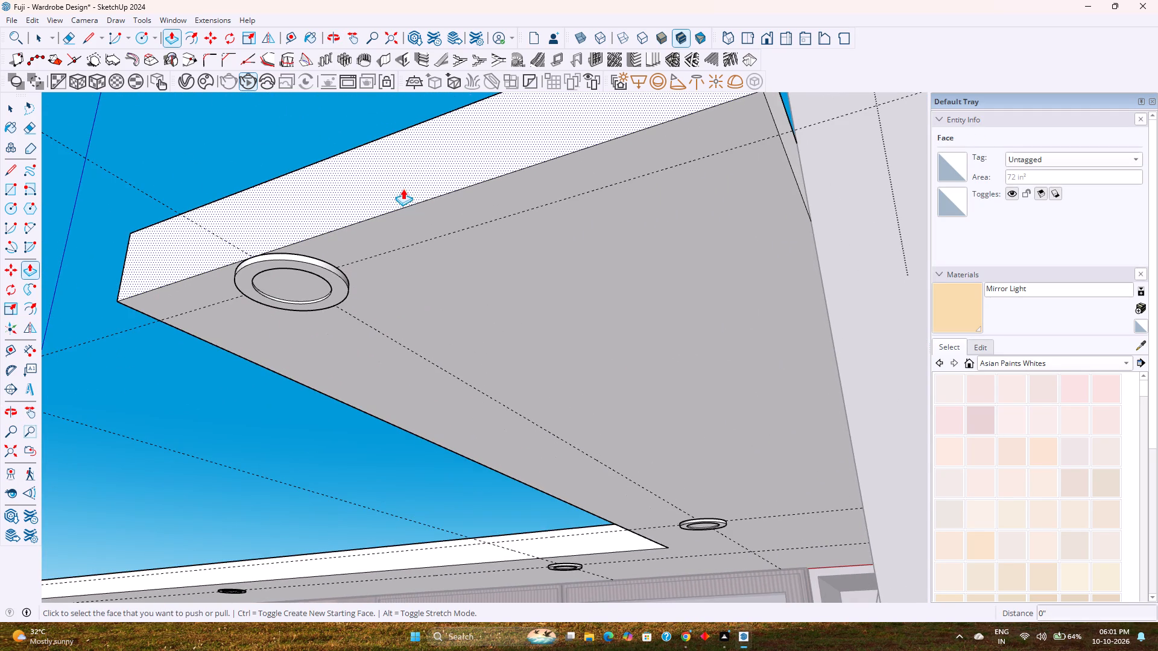
# Shorten the false ceiling arm opposite the door by pushing its end face back 9".
pyautogui.scroll(-9, 381, 196)
pyautogui.keyDown('shift'); pyautogui.moveTo(381, 202); pyautogui.dragTo(411, 324, button='middle'); pyautogui.keyUp('shift')
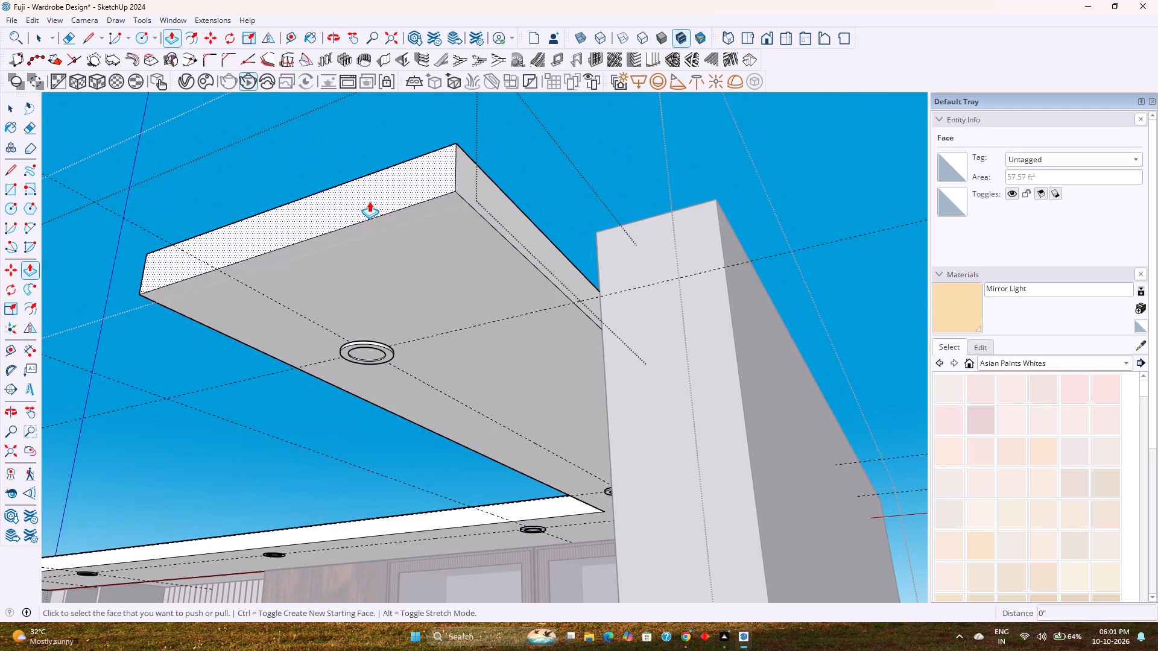
pyautogui.click(369, 201)
pyautogui.write("1'6")
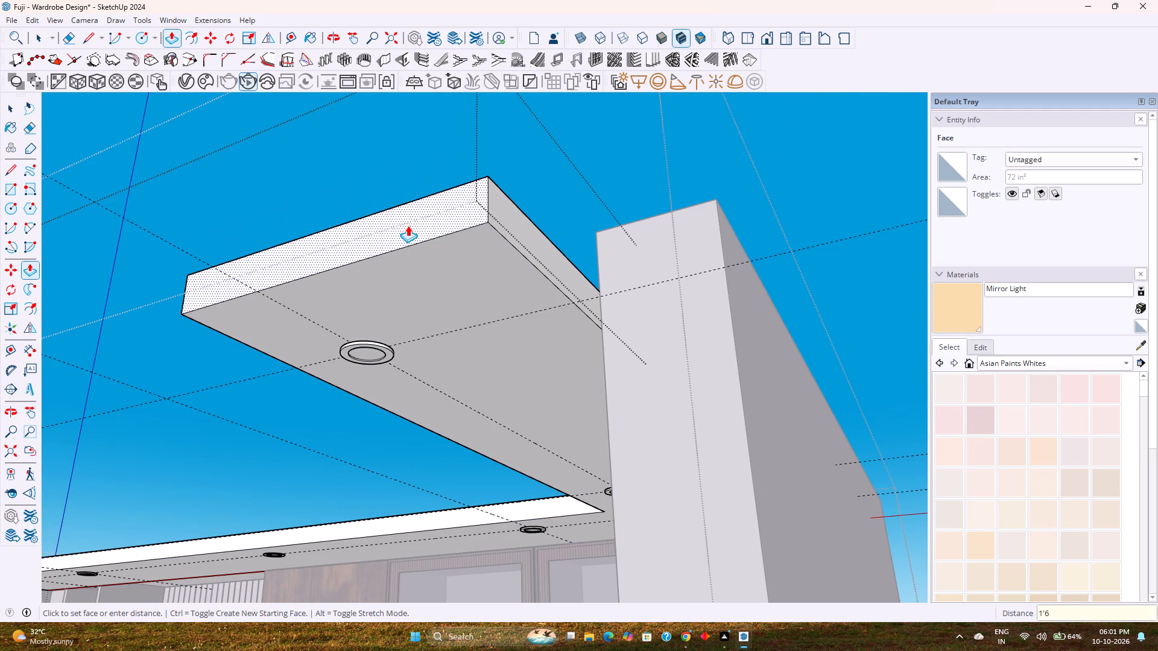
pyautogui.press('Return')
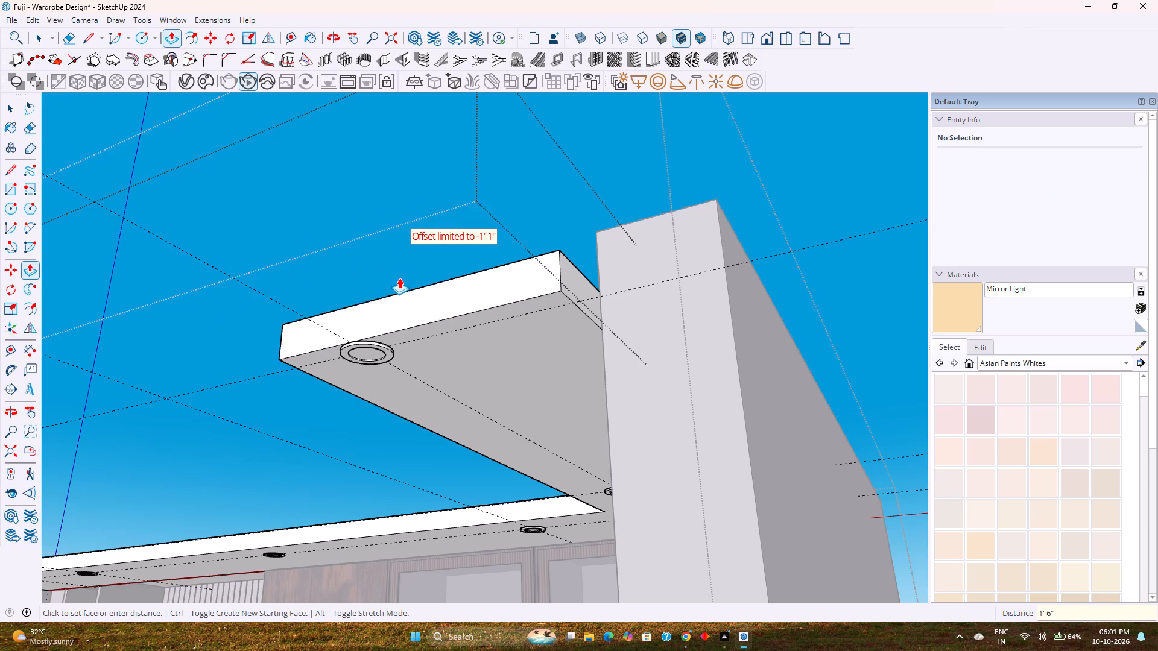
pyautogui.press('1')
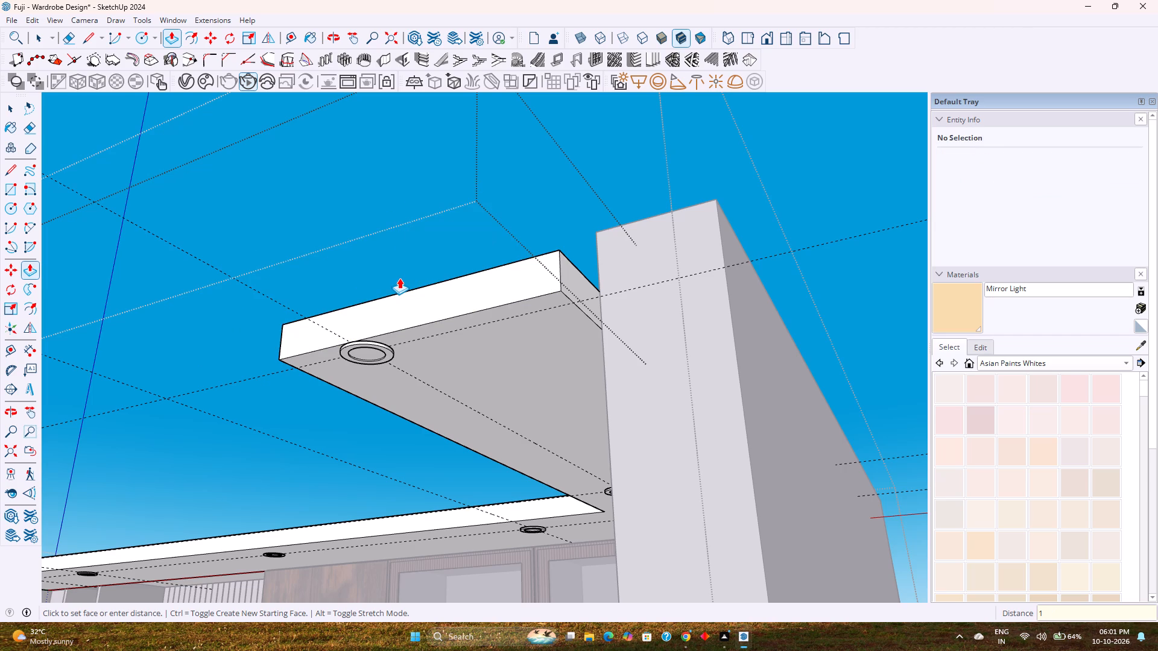
pyautogui.press("'")
pyautogui.press('BackSpace')
pyautogui.press('BackSpace')
pyautogui.press('9')
pyautogui.press('Return')
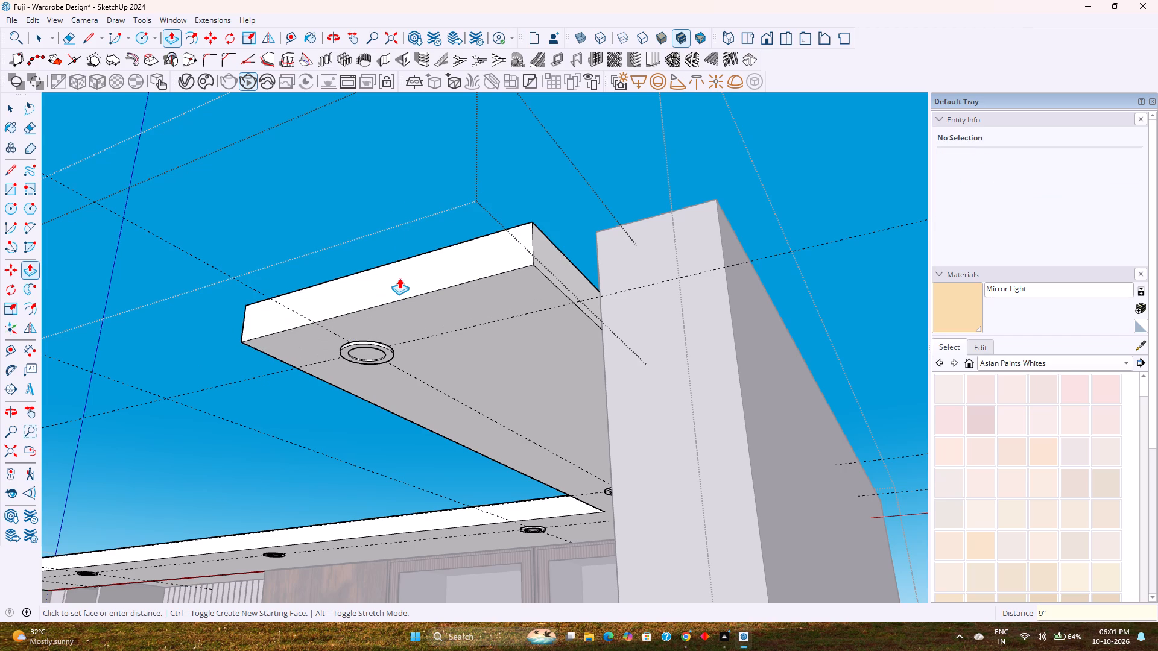
pyautogui.press('space')
# Repeat the 9" push on the end face of the false ceiling arm on the door side, and leave the ceiling group.
pyautogui.scroll(-6, 393, 335)
pyautogui.keyDown('shift'); pyautogui.moveTo(305, 335); pyautogui.dragTo(514, 445, button='middle'); pyautogui.keyUp('shift')
pyautogui.scroll(-5, 505, 414)
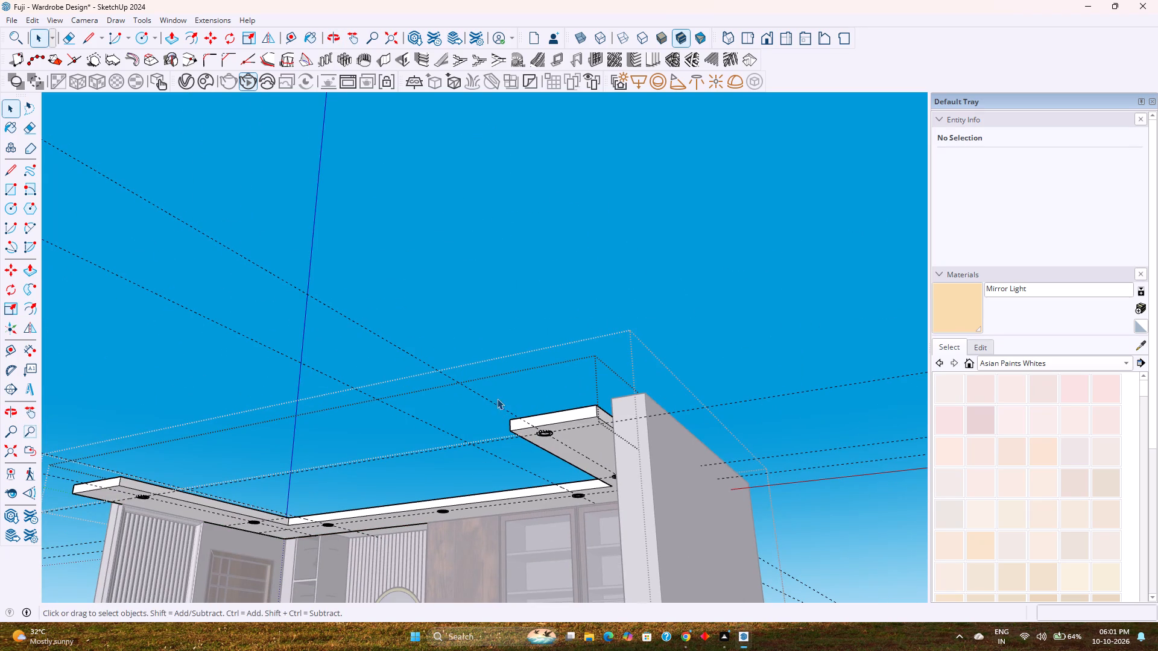
pyautogui.press('p')
pyautogui.keyDown('shift'); pyautogui.moveTo(107, 447); pyautogui.dragTo(234, 503, button='middle'); pyautogui.keyUp('shift')
pyautogui.scroll(6, 224, 550)
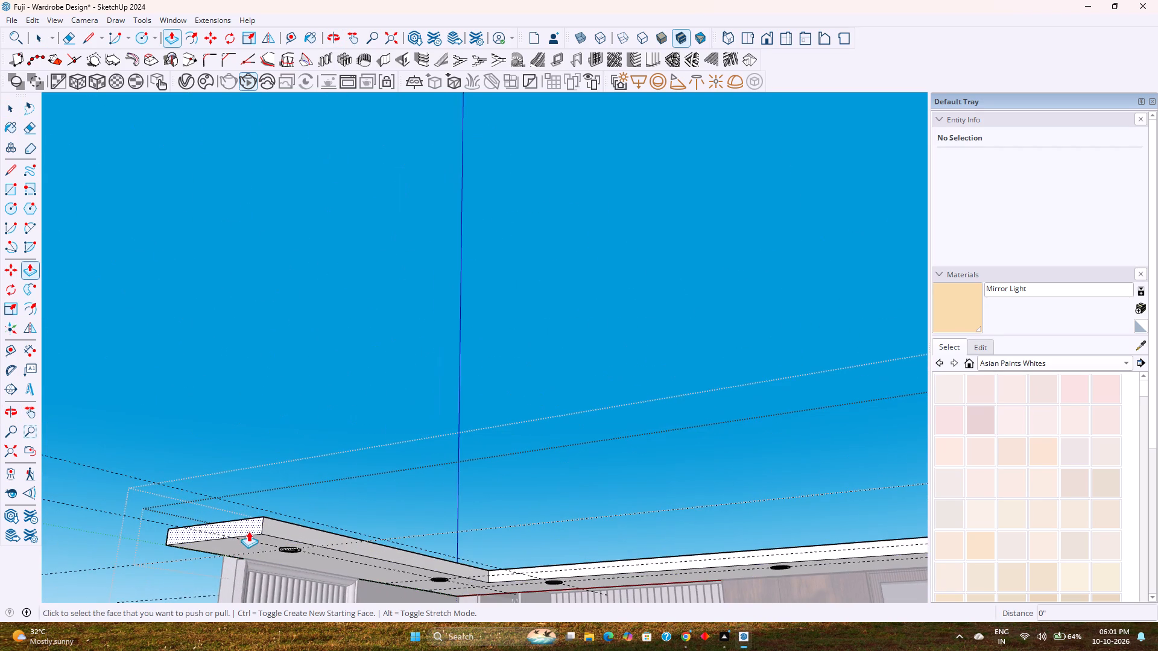
pyautogui.doubleClick(249, 528)
pyautogui.press('space')
pyautogui.moveTo(247, 515); pyautogui.dragTo(285, 588, button='middle')
pyautogui.scroll(-1, 286, 588)
pyautogui.press('Escape')
# Extend the door-side wall's end face to the false ceiling's front edge with Push/Pull, and repeat the same distance on the opposite wall's end.
pyautogui.press('p')
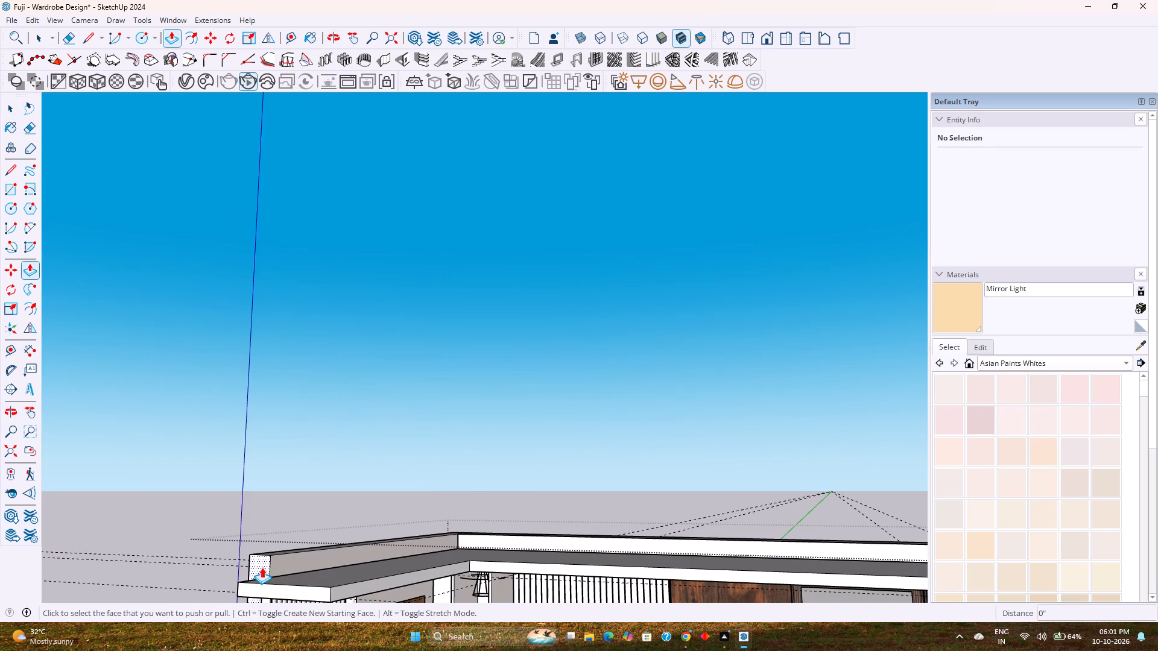
pyautogui.click(262, 567)
pyautogui.click(252, 588)
pyautogui.scroll(-5, 258, 570)
pyautogui.keyDown('shift'); pyautogui.moveTo(265, 568); pyautogui.dragTo(199, 495, button='middle'); pyautogui.keyUp('shift')
pyautogui.scroll(-3, 188, 456)
pyautogui.doubleClick(634, 521)
pyautogui.press('space')
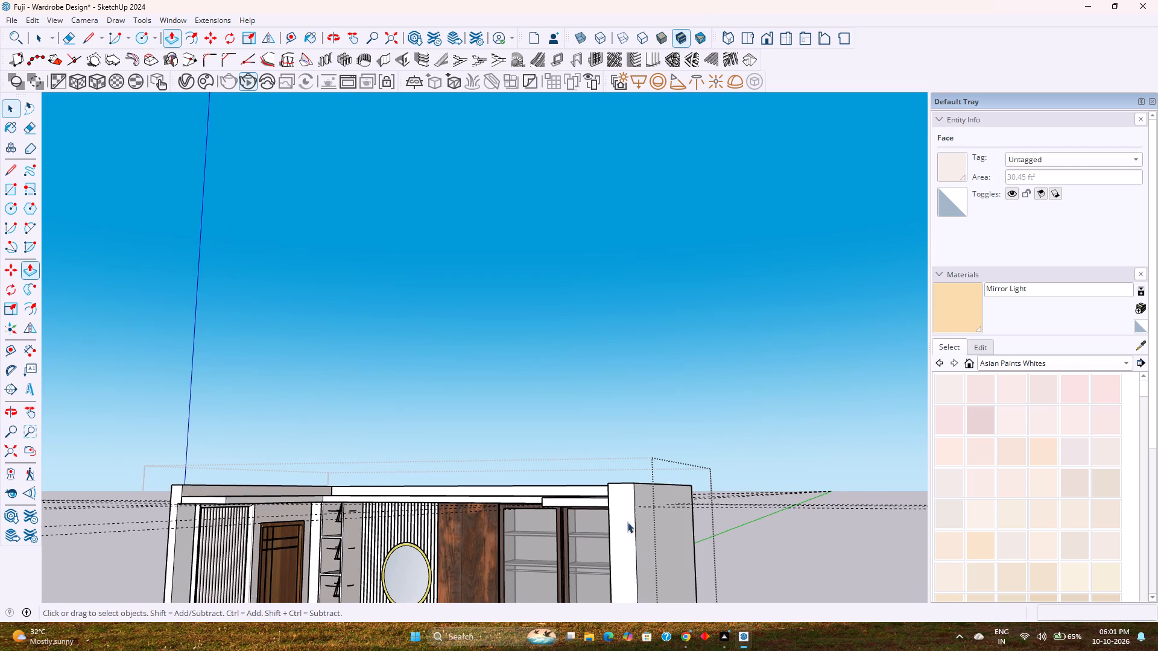
# Switch to the Front view, frame the room from slightly below the ceiling, and save the model.
pyautogui.click(765, 37)
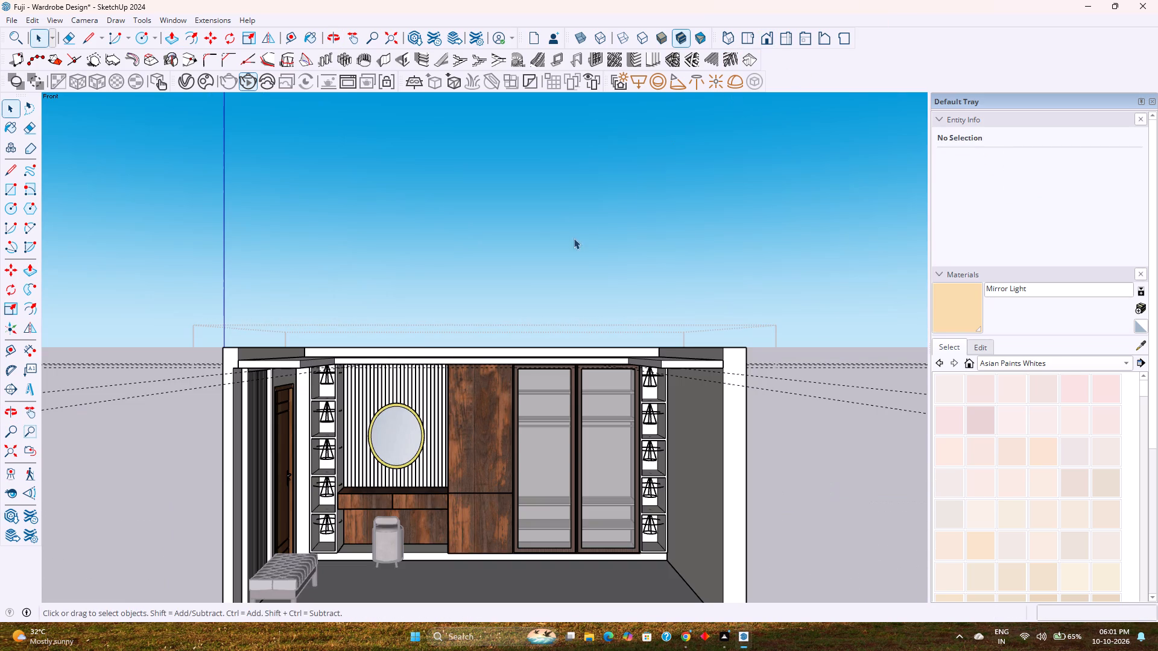
pyautogui.moveTo(524, 378); pyautogui.dragTo(512, 331, button='middle')
pyautogui.scroll(4, 515, 401)
pyautogui.keyDown('shift'); pyautogui.moveTo(495, 410); pyautogui.dragTo(527, 303, button='middle'); pyautogui.keyUp('shift')
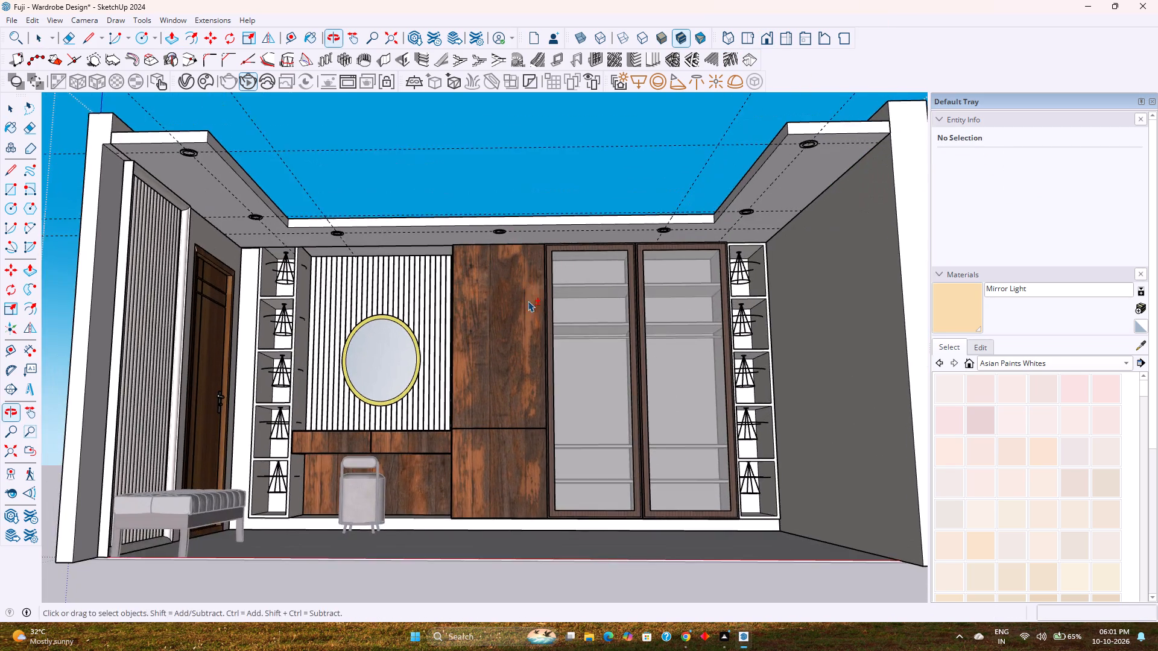
pyautogui.moveTo(528, 303); pyautogui.dragTo(531, 332, button='middle')
pyautogui.hotkey('ctrl', 's')
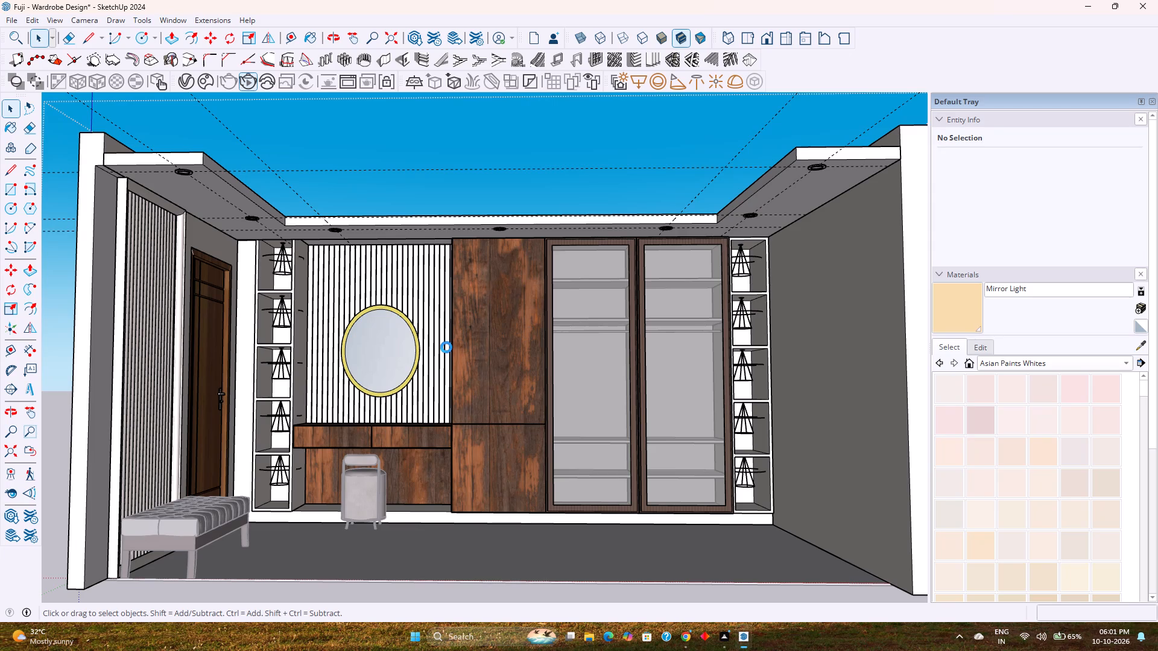
# Check the extended walls from the side, return to the Front view close to the wardrobe wall, and save the model.
pyautogui.scroll(-3, 389, 365)
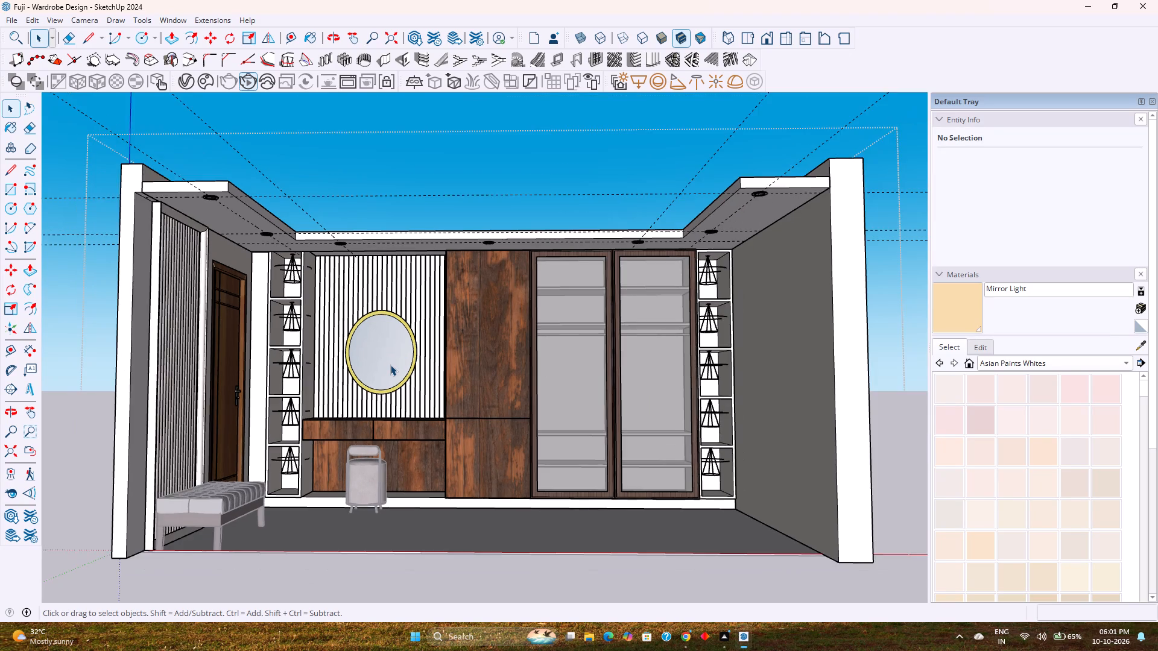
pyautogui.scroll(-1, 390, 365)
pyautogui.moveTo(390, 365); pyautogui.dragTo(188, 474, button='middle')
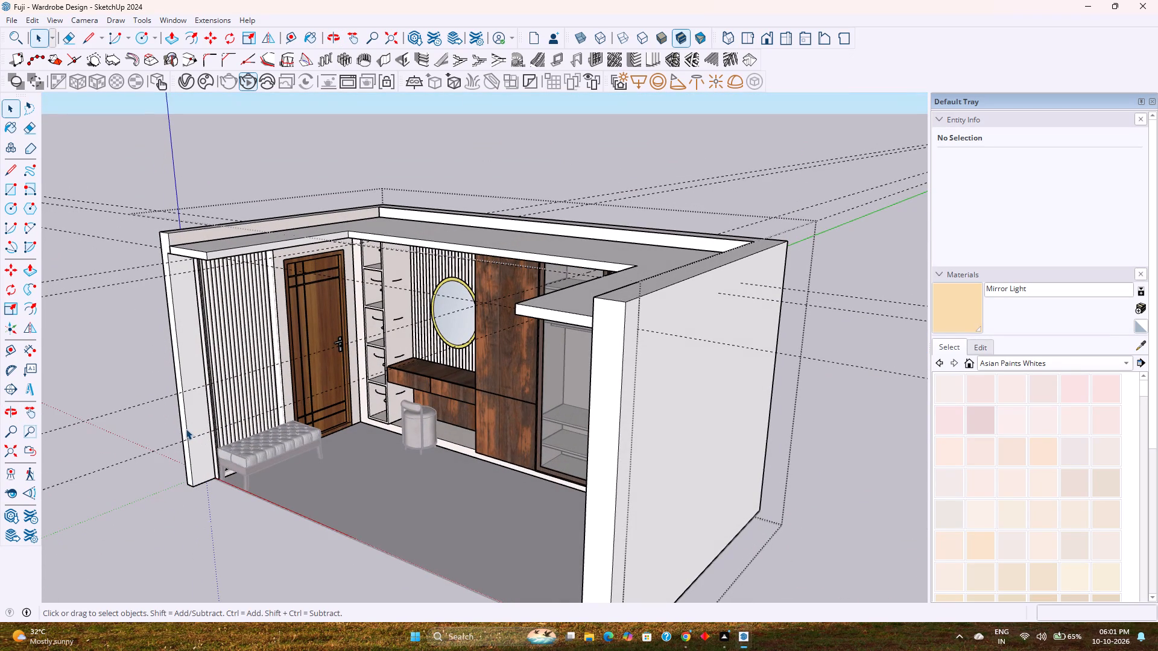
pyautogui.moveTo(226, 403); pyautogui.dragTo(358, 347, button='middle')
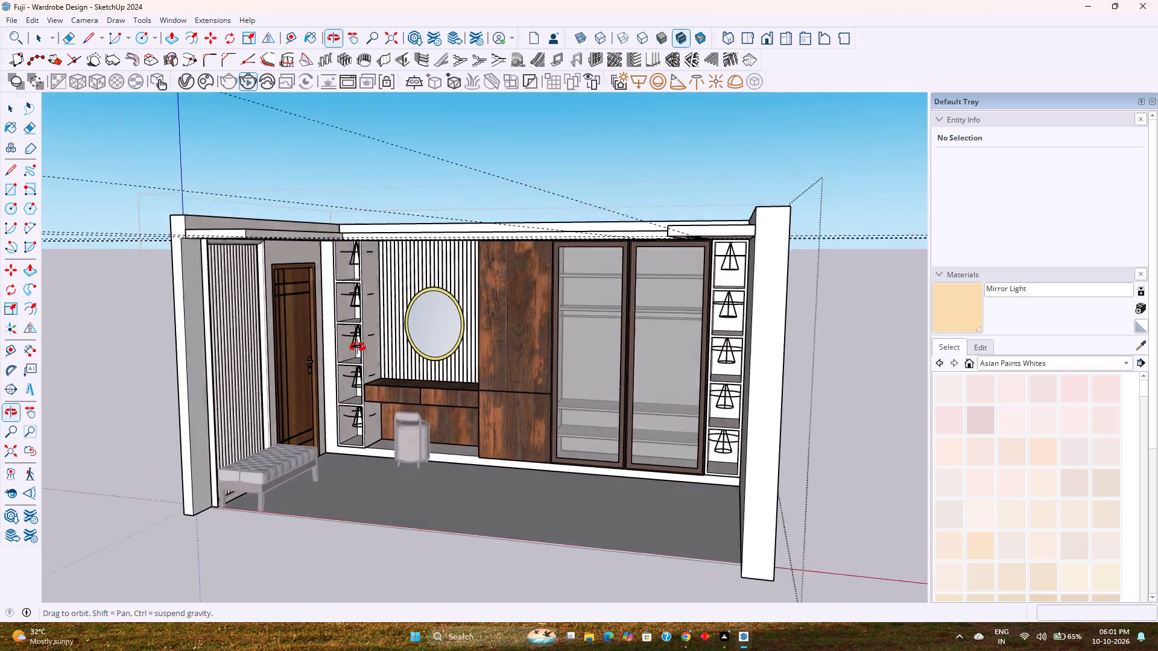
pyautogui.moveTo(358, 347); pyautogui.dragTo(414, 337, button='middle')
pyautogui.scroll(1, 316, 427)
pyautogui.moveTo(315, 424); pyautogui.dragTo(298, 403, button='middle')
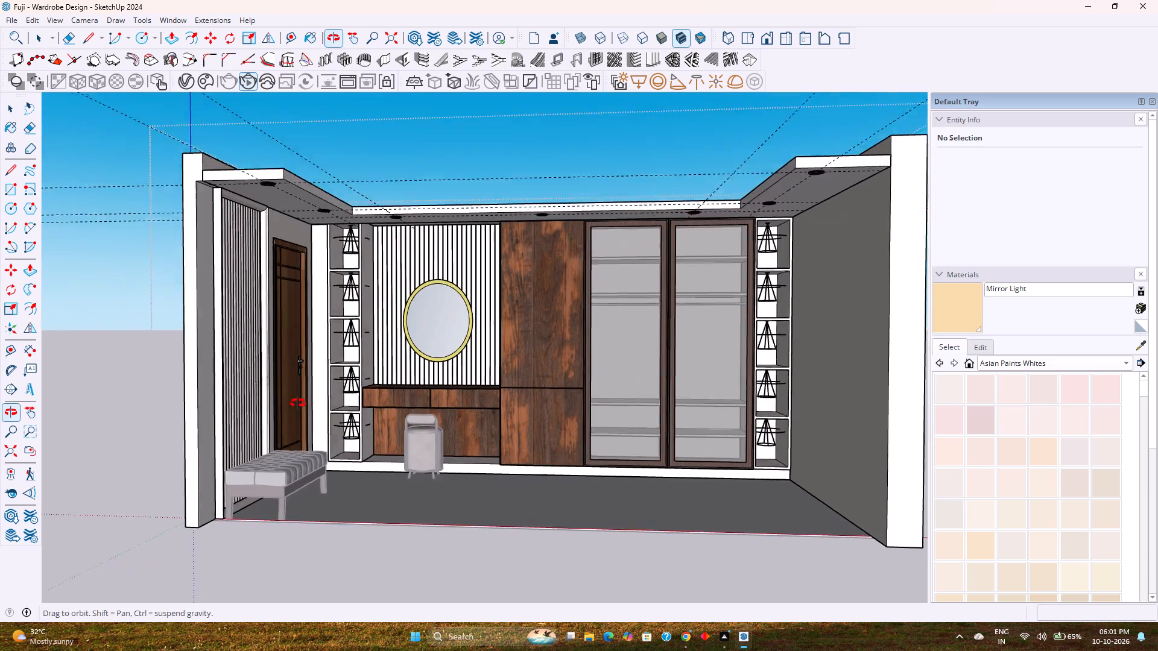
pyautogui.moveTo(298, 403); pyautogui.dragTo(302, 477, button='middle')
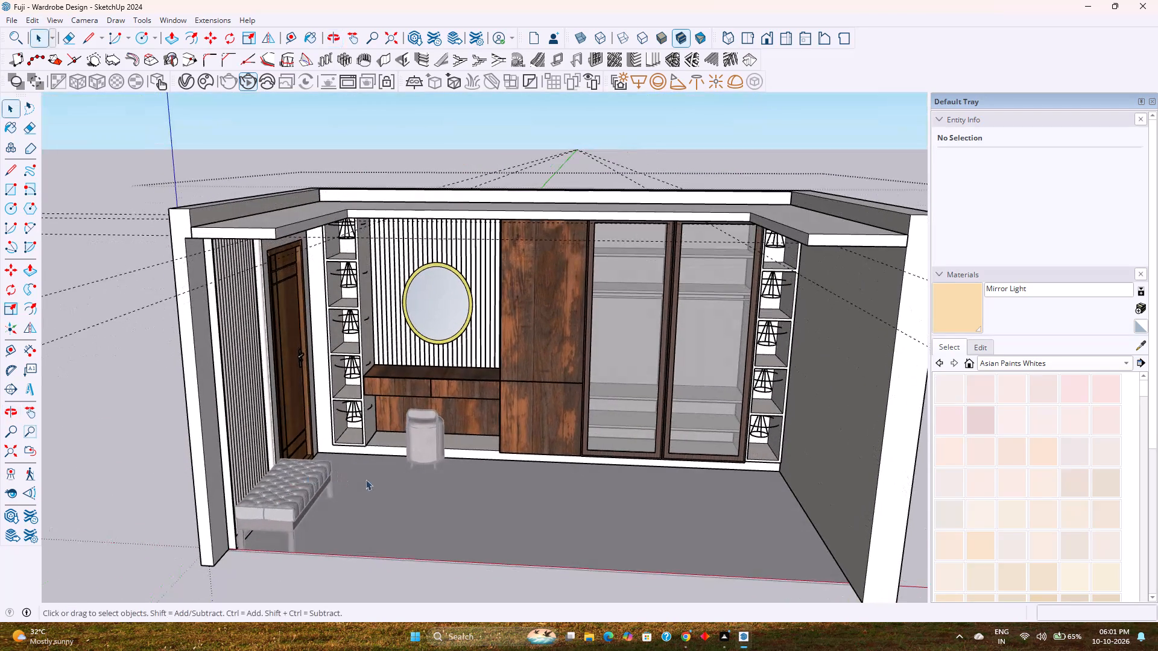
pyautogui.click(764, 39)
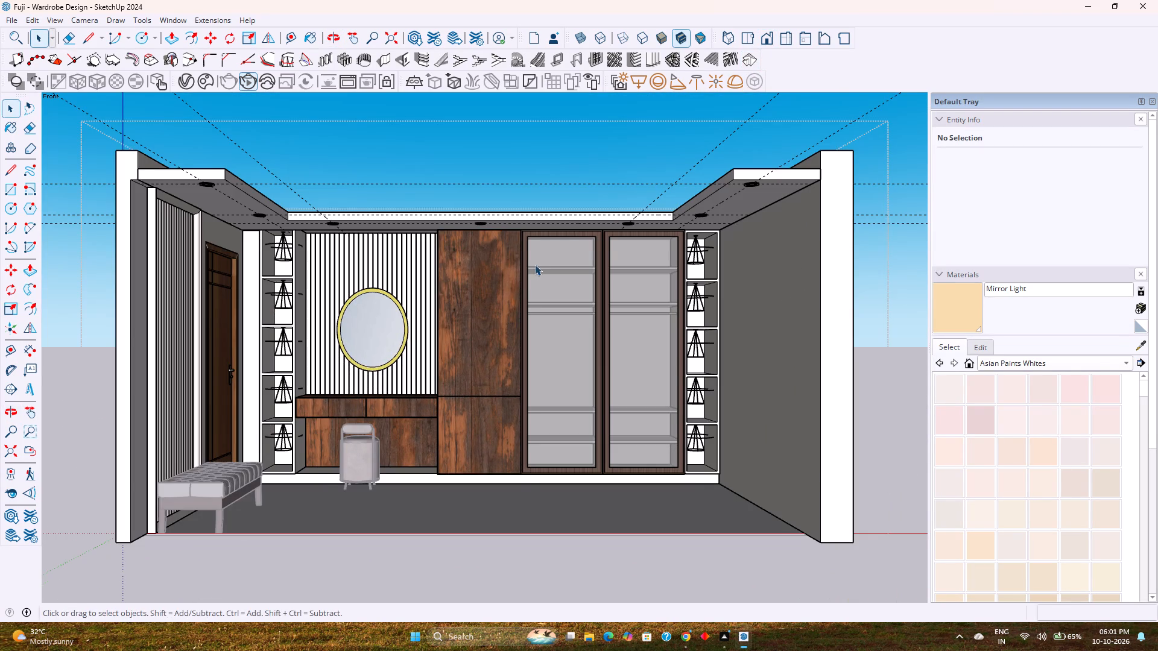
pyautogui.scroll(2, 504, 291)
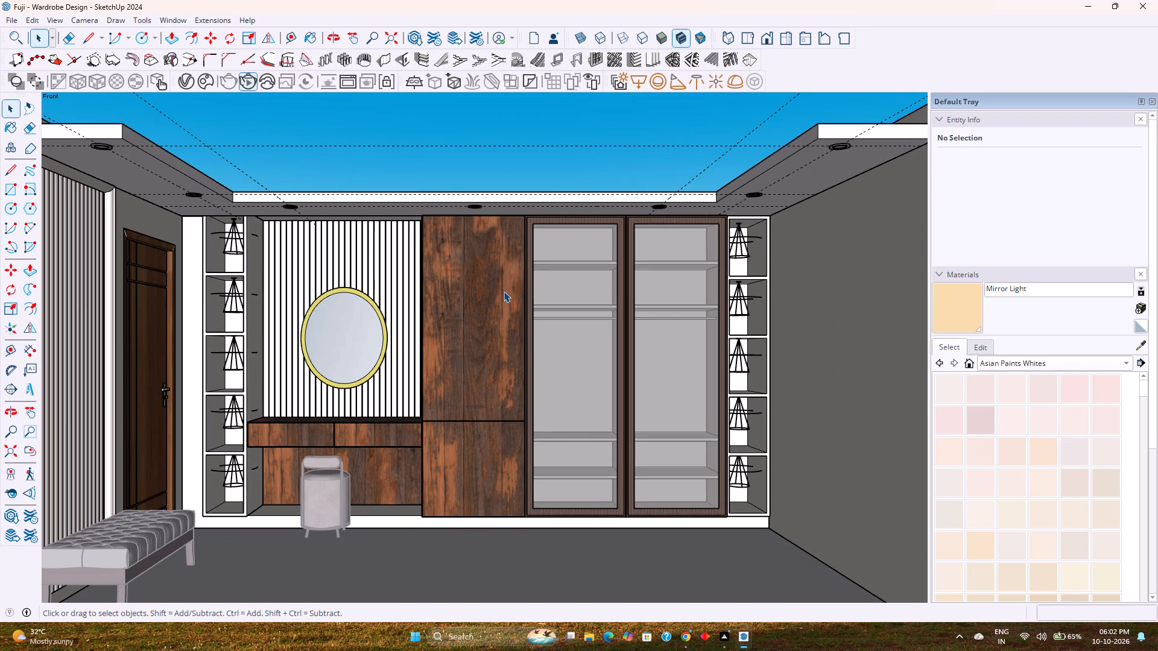
pyautogui.hotkey('ctrl', 's')
# Examine the room's walls, false ceiling and wardrobe wall from the side, from above and from the front.
pyautogui.scroll(-1, 486, 414)
pyautogui.scroll(-3, 640, 435)
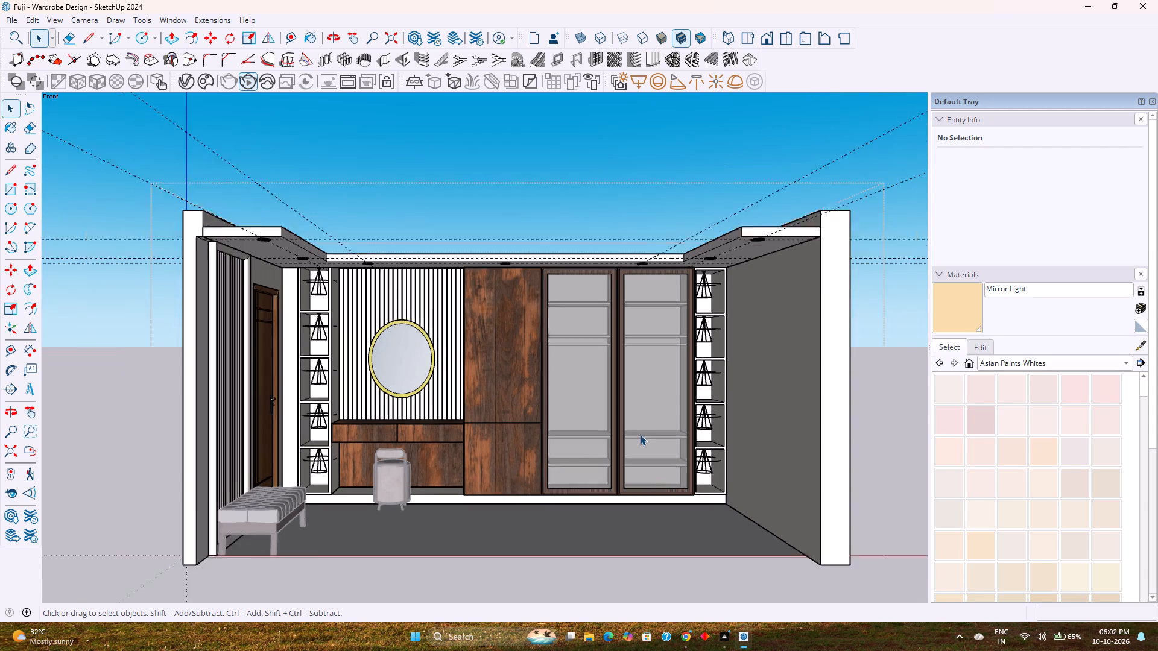
pyautogui.moveTo(830, 405); pyautogui.dragTo(641, 512, button='middle')
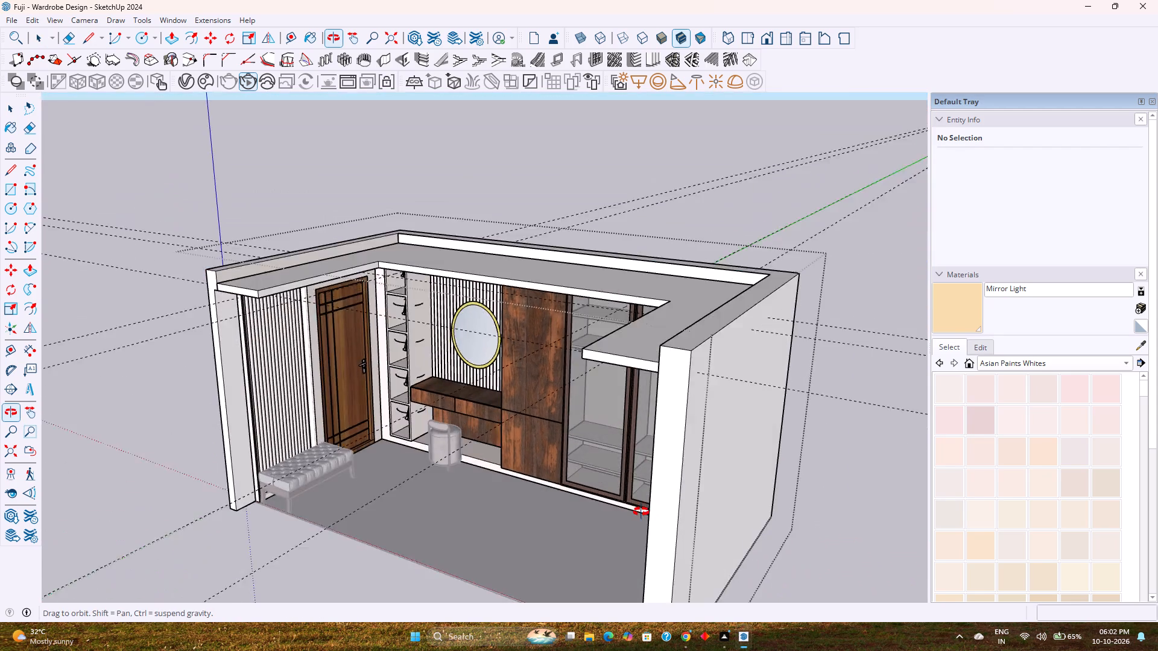
pyautogui.moveTo(641, 512); pyautogui.dragTo(721, 587, button='middle')
pyautogui.moveTo(685, 477); pyautogui.dragTo(701, 587, button='middle')
pyautogui.moveTo(615, 392); pyautogui.dragTo(757, 450, button='middle')
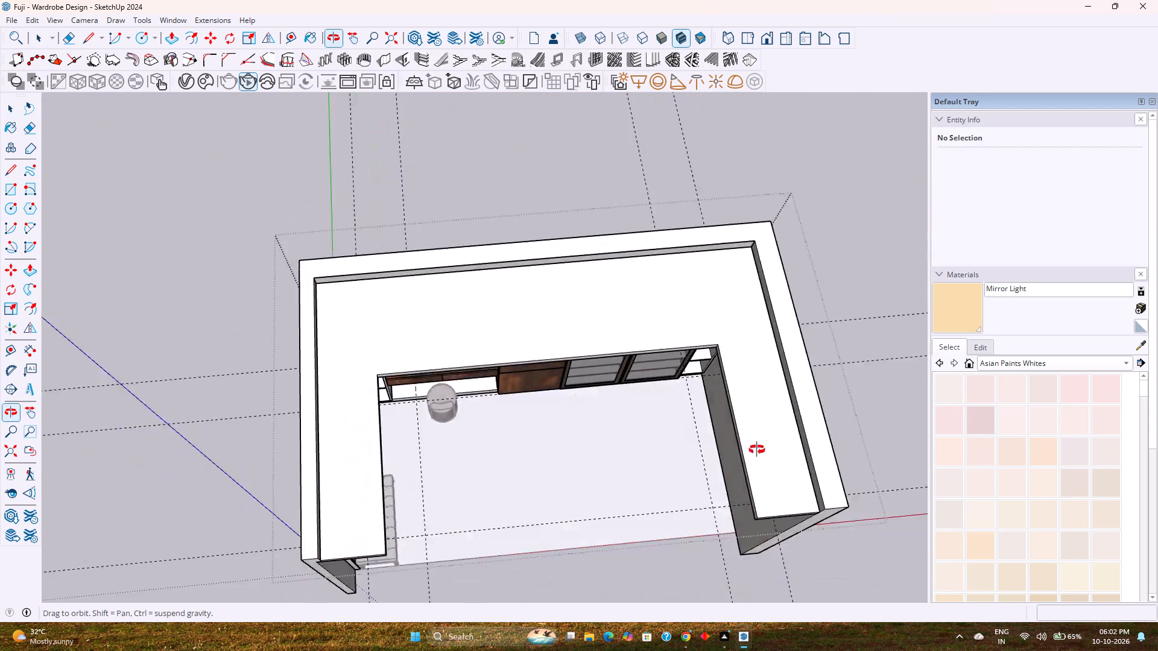
pyautogui.moveTo(757, 450); pyautogui.dragTo(660, 275, button='middle')
pyautogui.moveTo(584, 402); pyautogui.dragTo(610, 334, button='middle')
pyautogui.scroll(2, 615, 431)
pyautogui.moveTo(615, 431); pyautogui.dragTo(618, 362, button='middle')
pyautogui.scroll(2, 606, 391)
pyautogui.moveTo(606, 392); pyautogui.dragTo(622, 340, button='middle')
pyautogui.scroll(-1, 622, 340)
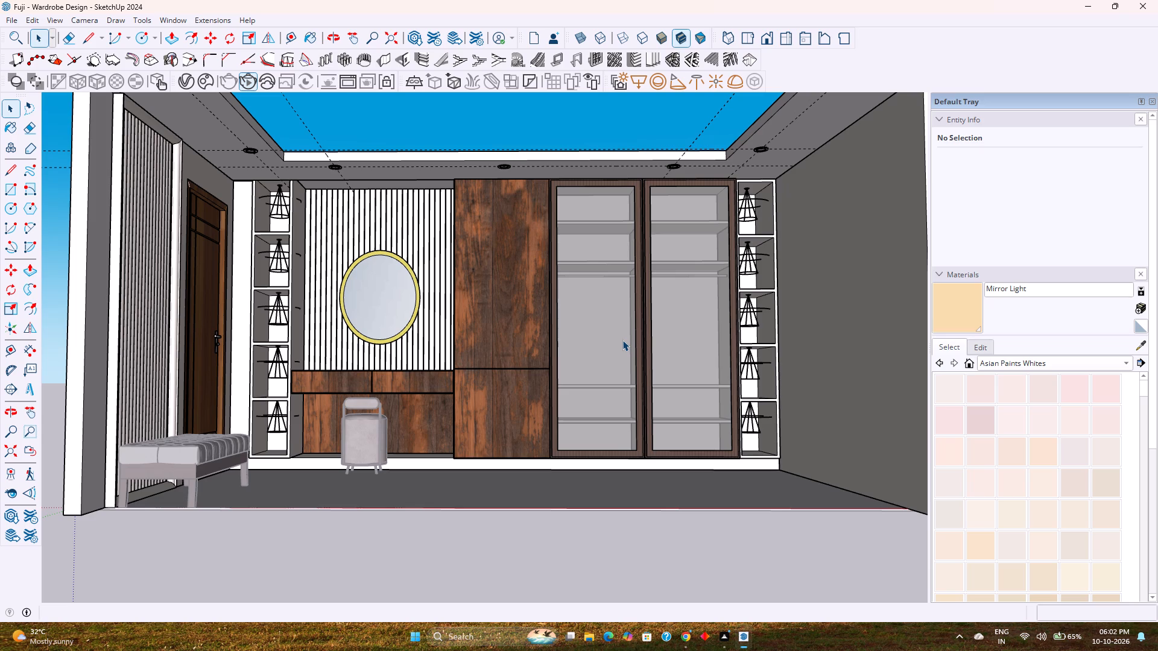
pyautogui.scroll(-3, 677, 265)
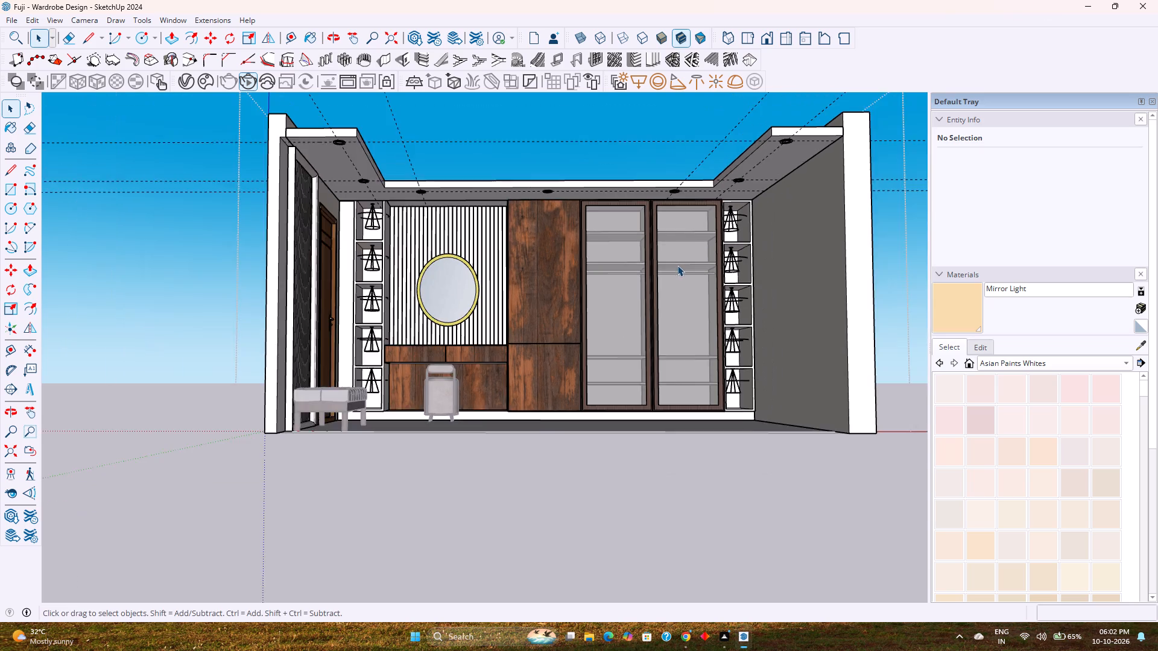
pyautogui.moveTo(677, 265); pyautogui.dragTo(663, 296, button='middle')
pyautogui.scroll(1, 665, 288)
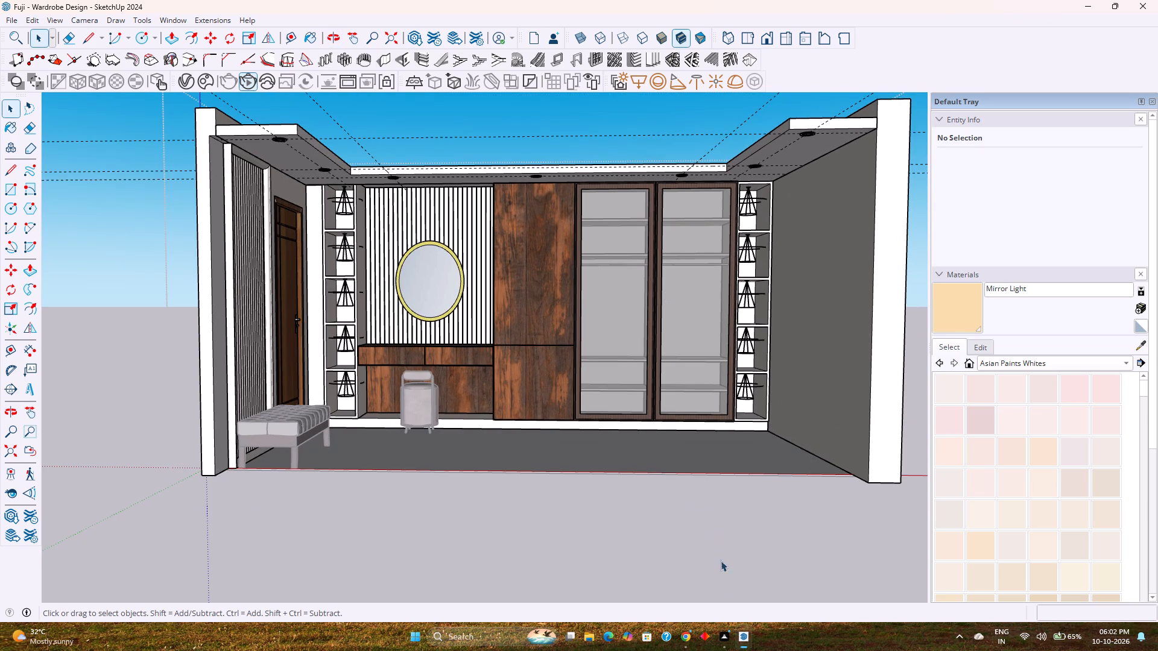
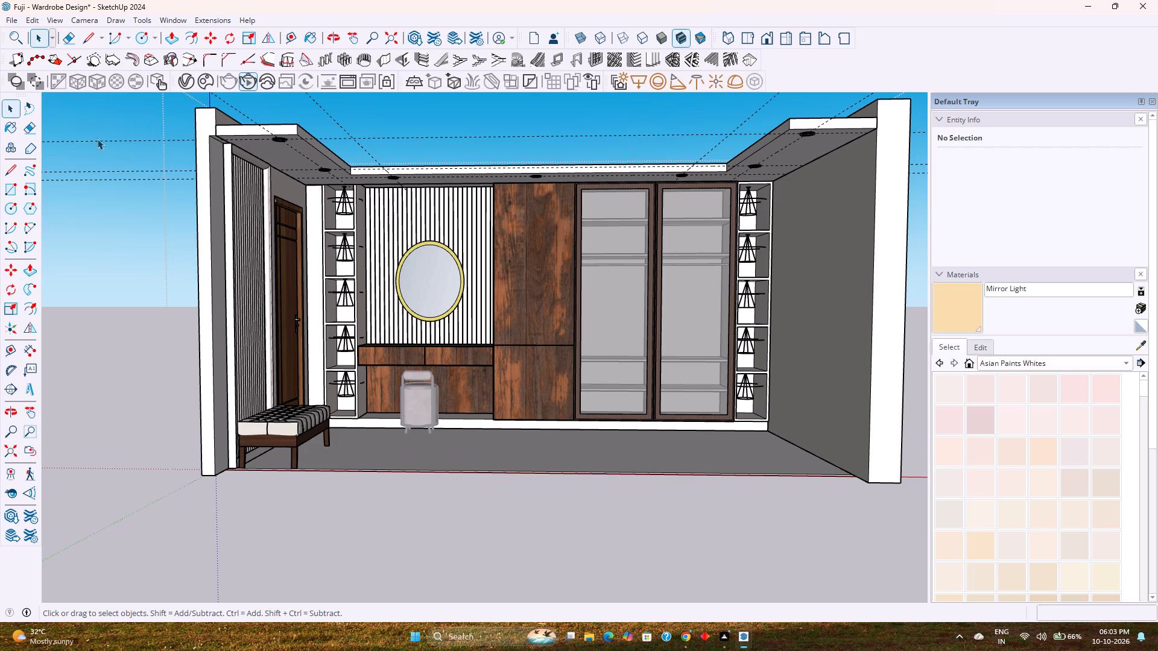
# Inside the wall group, place a guide line 6" above the wardrobe wall's top inner edge.
pyautogui.moveTo(555, 149); pyautogui.dragTo(556, 185, button='middle')
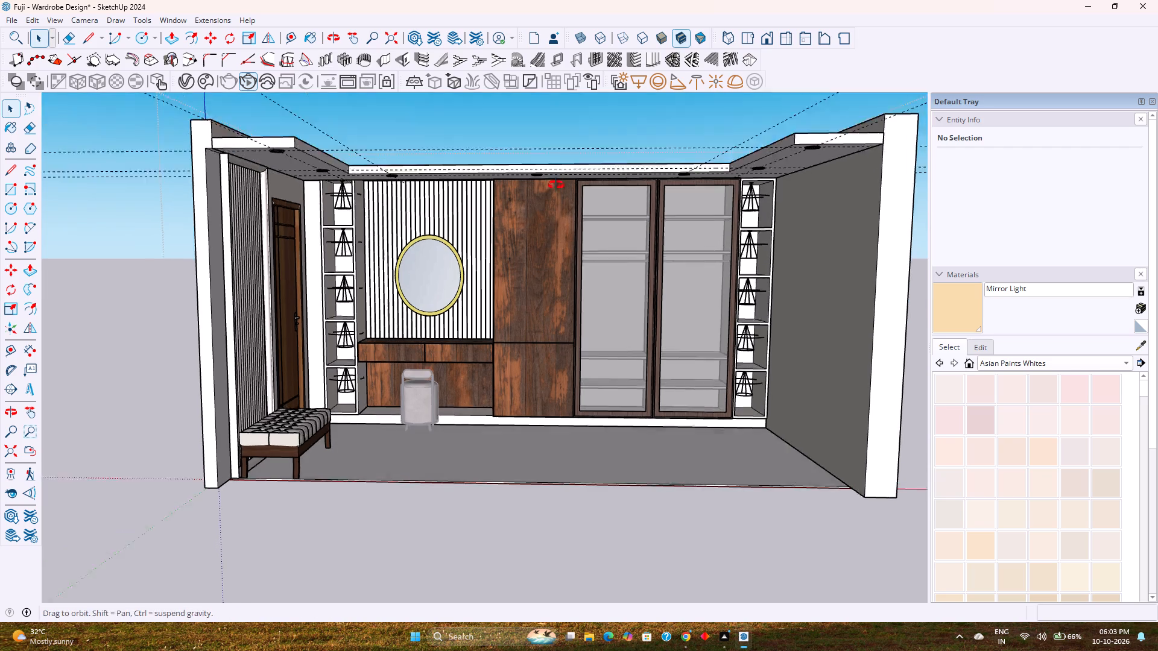
pyautogui.moveTo(556, 185); pyautogui.dragTo(551, 218, button='middle')
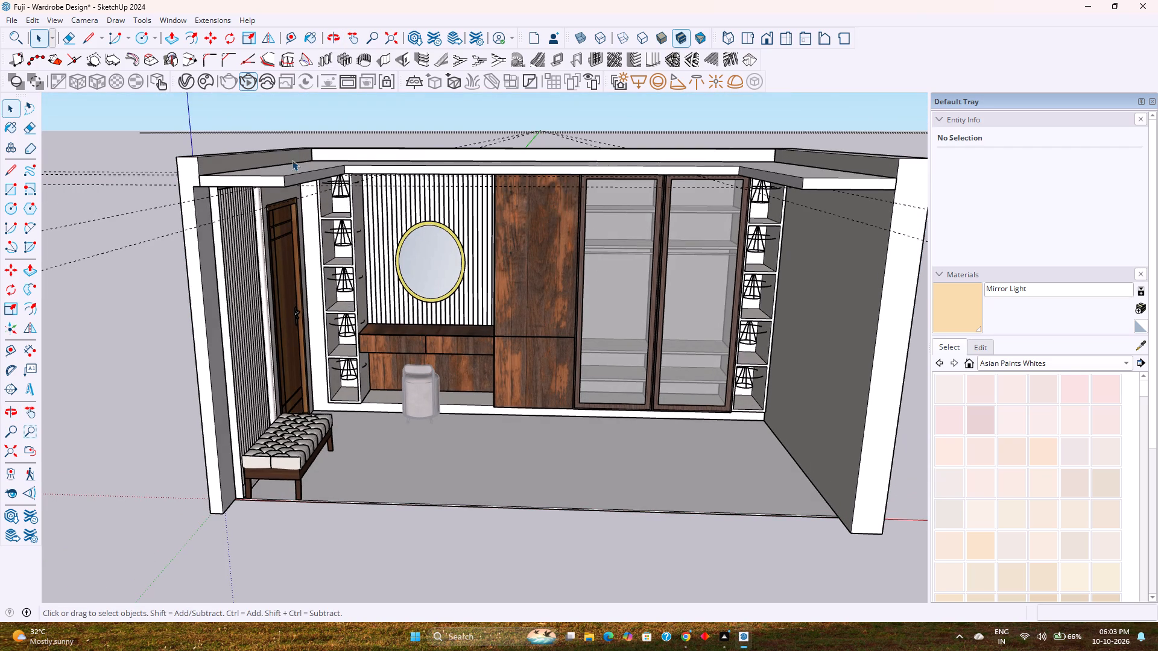
pyautogui.scroll(3, 329, 152)
pyautogui.moveTo(349, 149); pyautogui.dragTo(320, 213, button='middle')
pyautogui.scroll(-1, 318, 206)
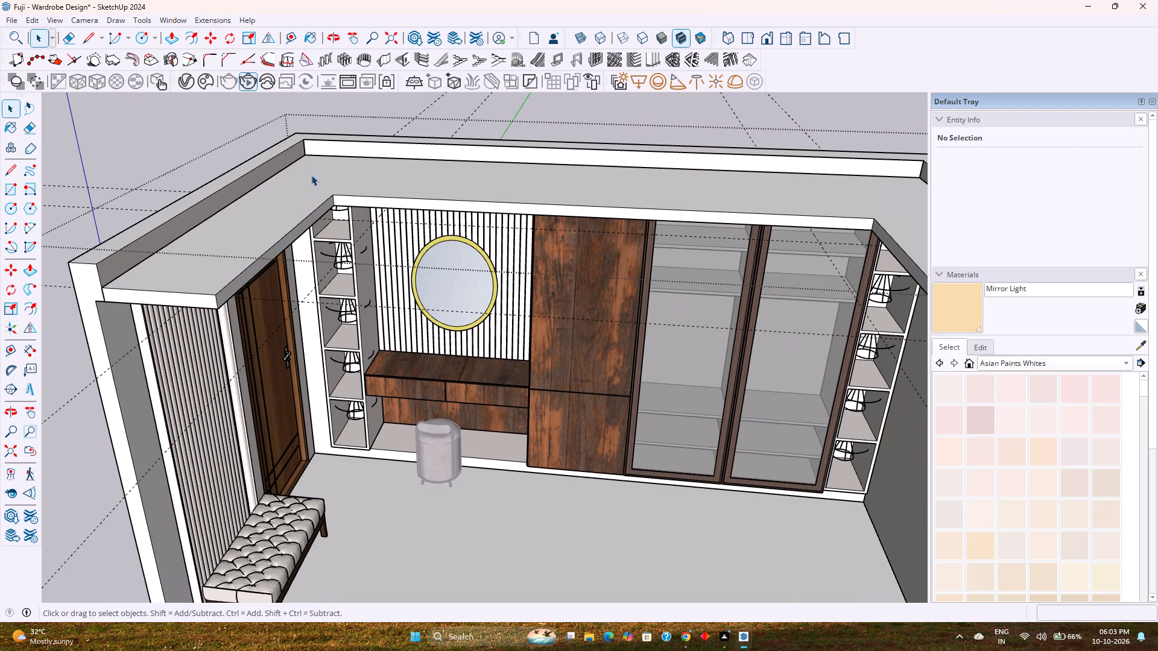
pyautogui.keyDown('shift'); pyautogui.moveTo(314, 173); pyautogui.dragTo(180, 203, button='middle'); pyautogui.keyUp('shift')
pyautogui.scroll(-1, 252, 188)
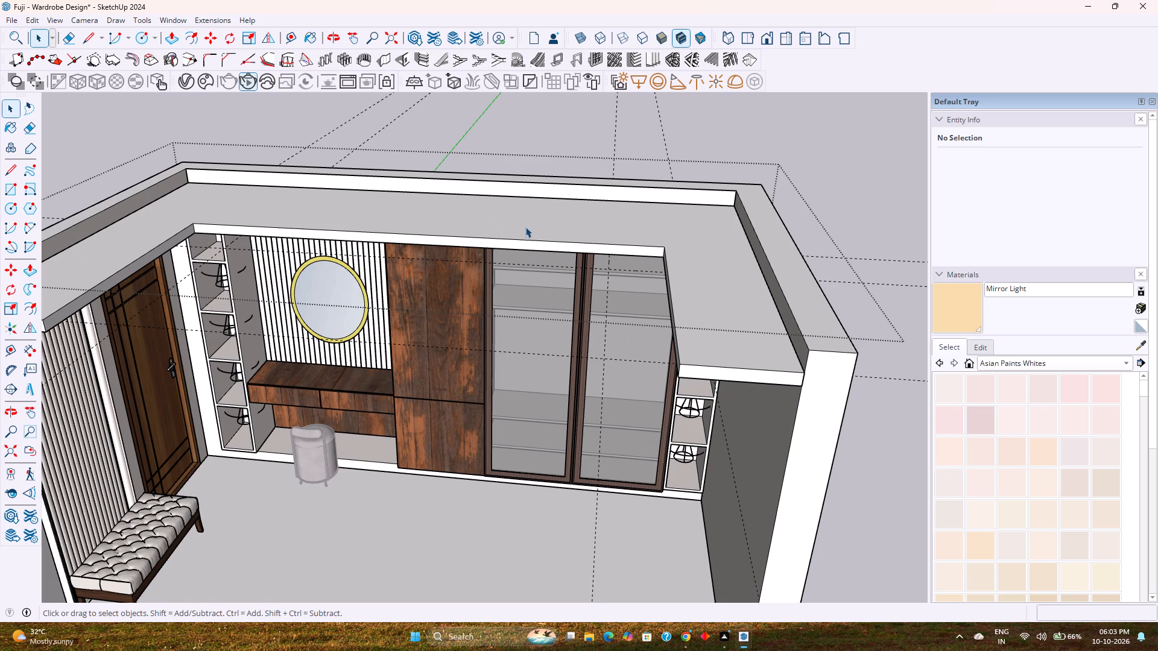
pyautogui.doubleClick(628, 186)
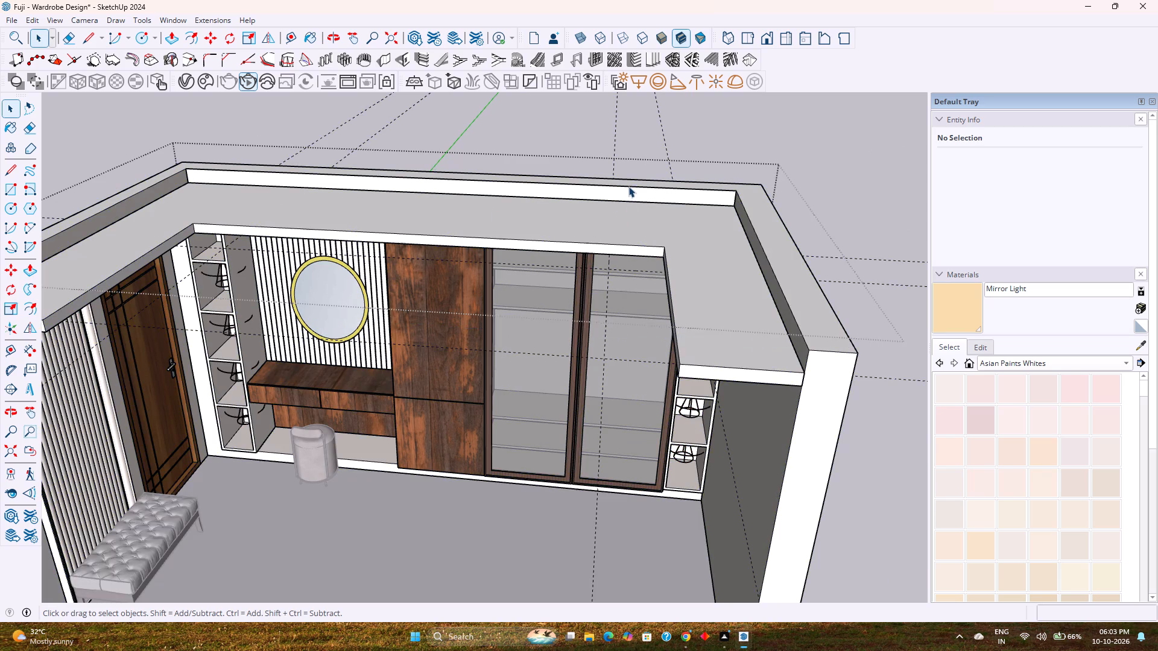
pyautogui.scroll(2, 607, 190)
pyautogui.click(607, 188)
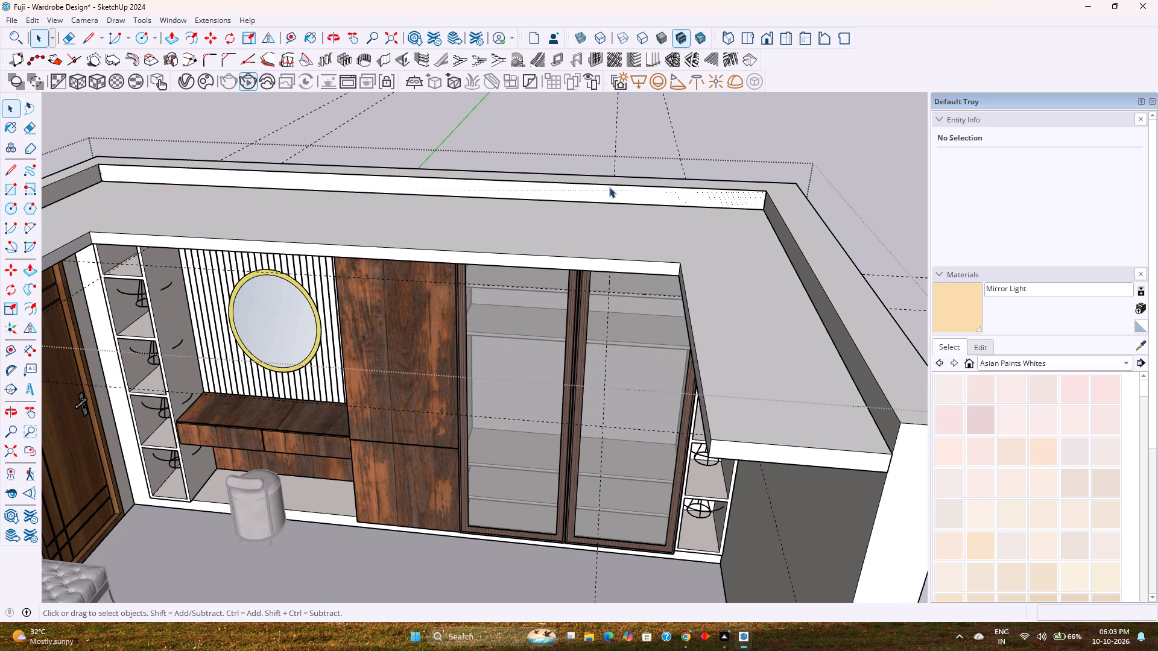
pyautogui.keyDown('shift'); pyautogui.moveTo(557, 195); pyautogui.dragTo(538, 247, button='middle'); pyautogui.keyUp('shift')
pyautogui.moveTo(528, 239); pyautogui.dragTo(534, 210, button='middle')
pyautogui.scroll(4, 513, 225)
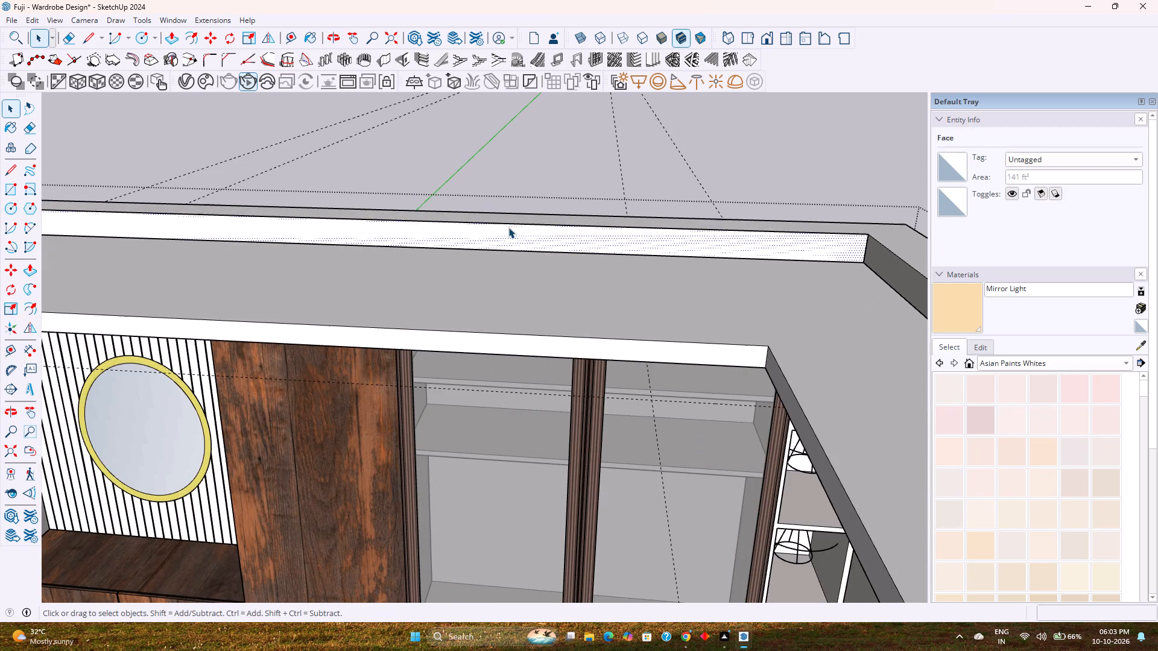
pyautogui.scroll(-3, 441, 209)
pyautogui.keyDown('shift'); pyautogui.moveTo(441, 209); pyautogui.dragTo(493, 231, button='middle'); pyautogui.keyUp('shift')
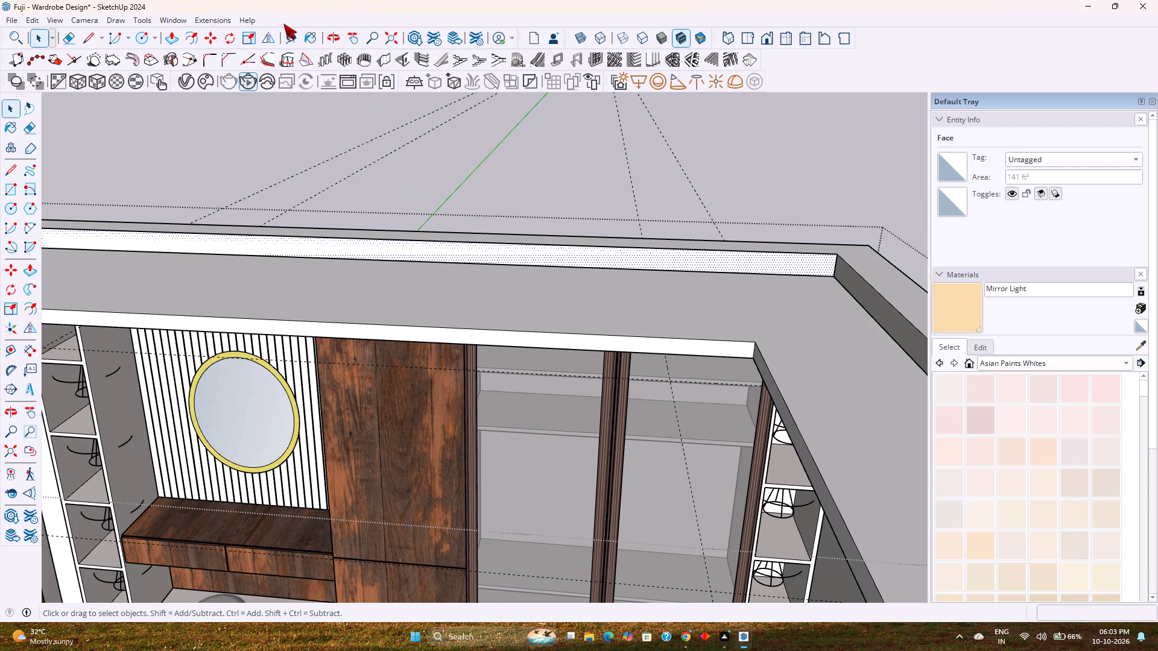
pyautogui.click(283, 39)
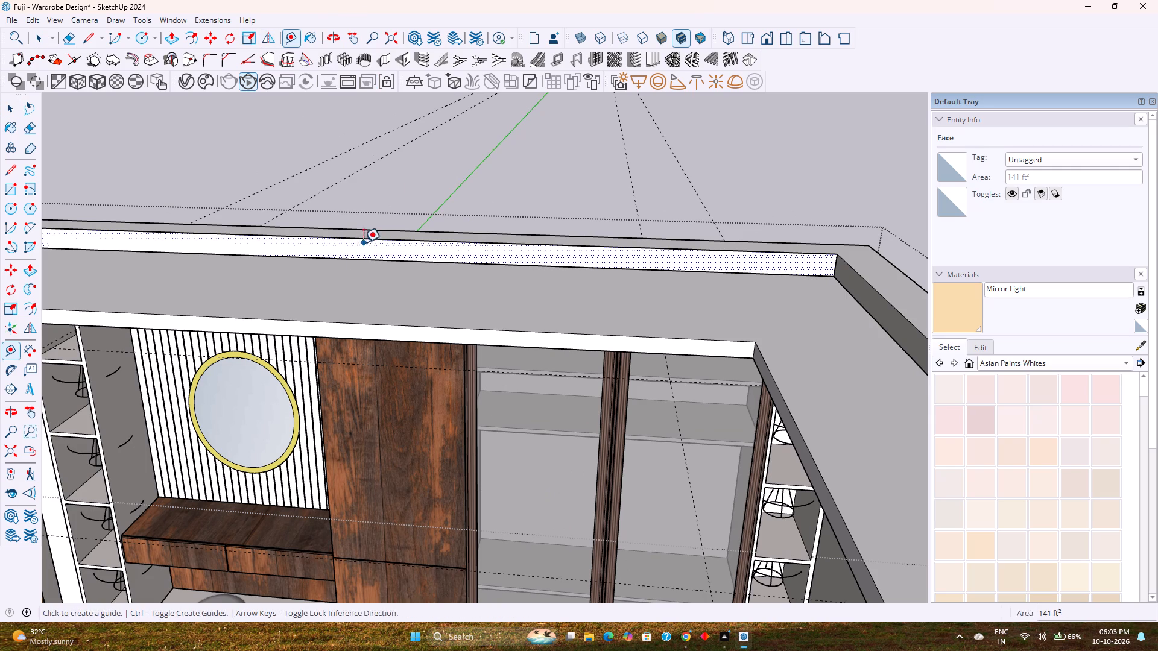
pyautogui.click(364, 240)
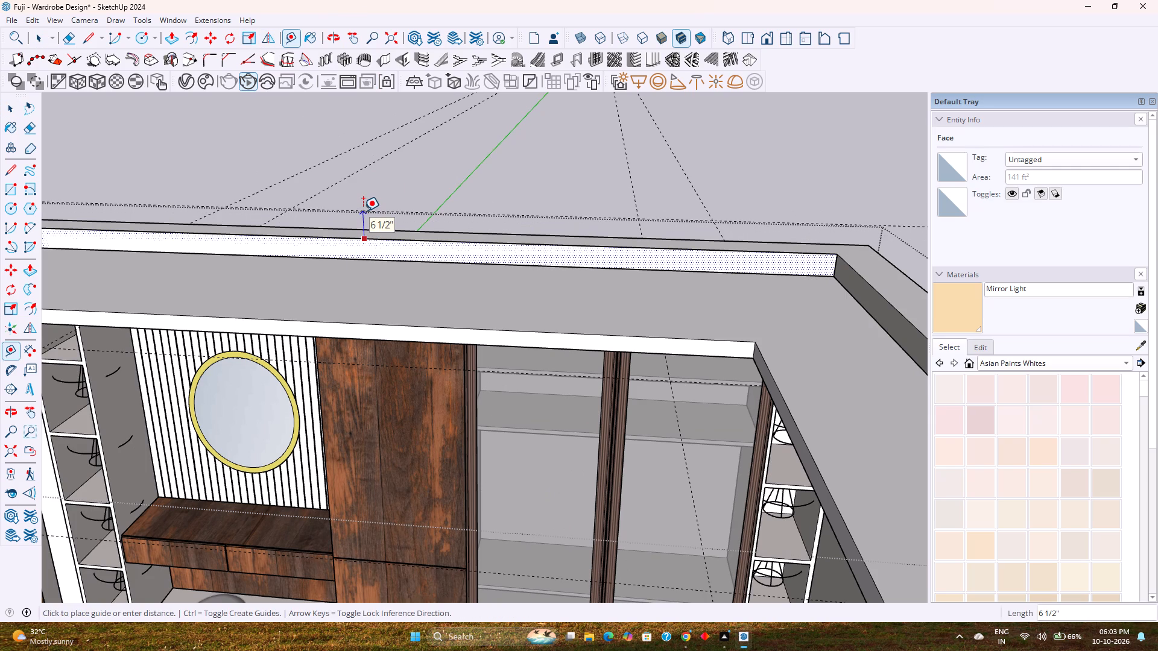
pyautogui.press('6')
pyautogui.press('Return')
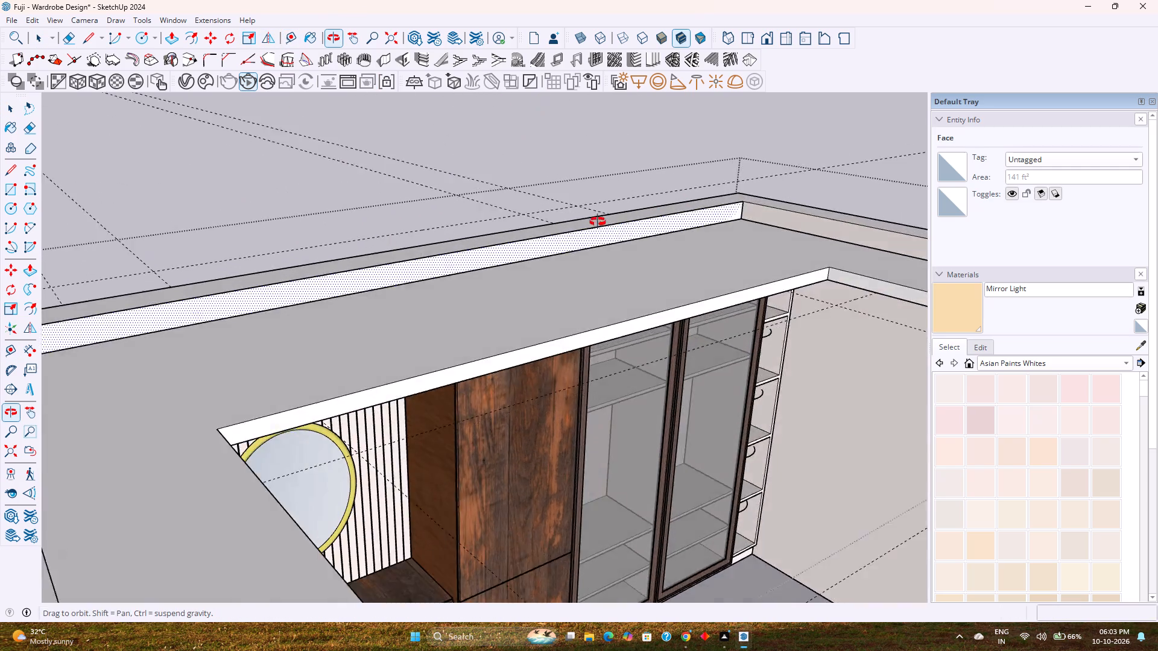
# Place a vertical guide at the wardrobe wall's inner corner with the side wall opposite the door.
pyautogui.scroll(-2, 484, 222)
pyautogui.scroll(4, 707, 232)
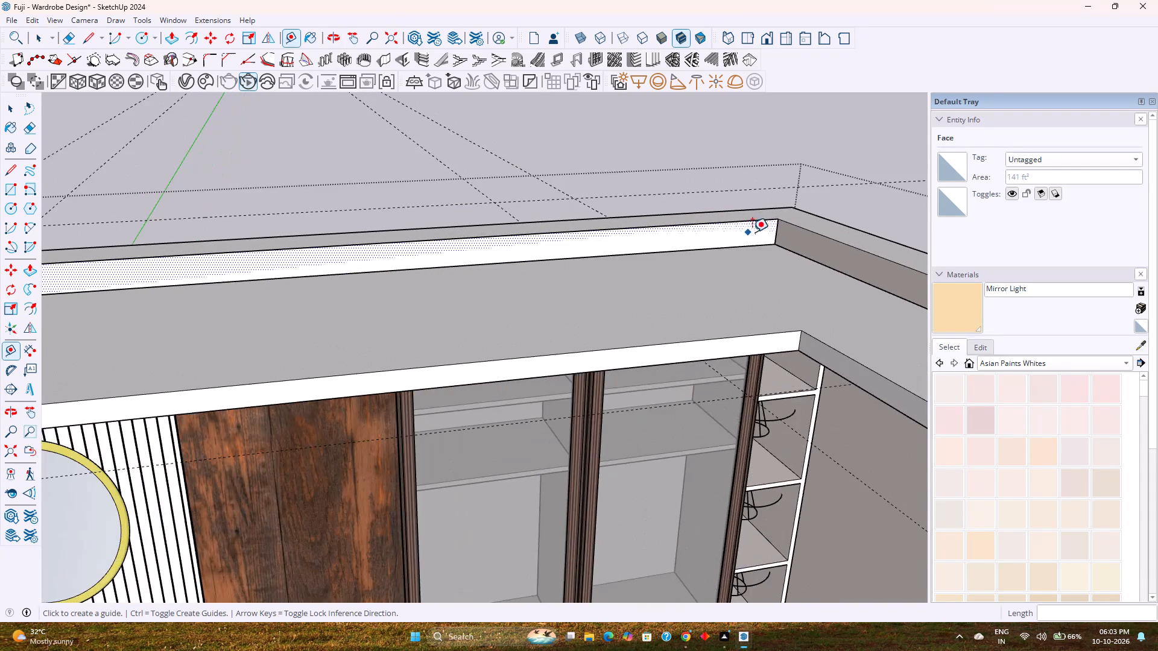
pyautogui.scroll(3, 752, 232)
pyautogui.click(783, 228)
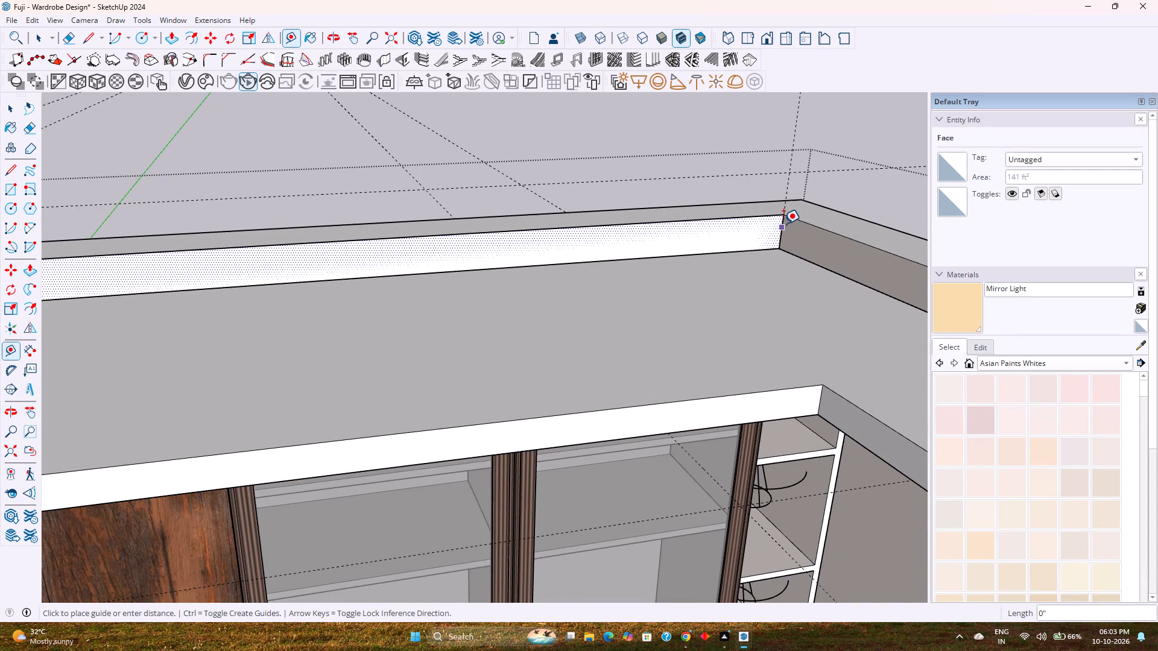
pyautogui.click(782, 215)
# Draw an upright 15' 8" by 6" rectangle on the wardrobe wall's top inner edge between the side walls and group it.
pyautogui.scroll(-4, 750, 224)
pyautogui.scroll(-2, 539, 160)
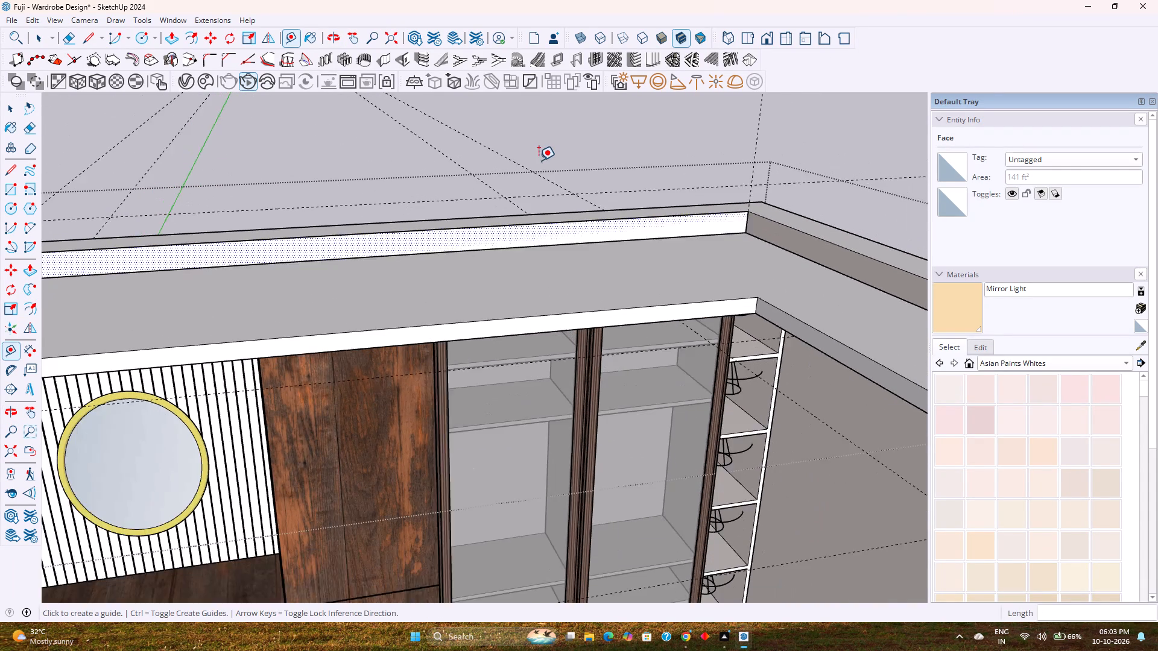
pyautogui.scroll(-1, 539, 160)
pyautogui.moveTo(633, 183); pyautogui.dragTo(575, 194, button='middle')
pyautogui.scroll(-3, 575, 194)
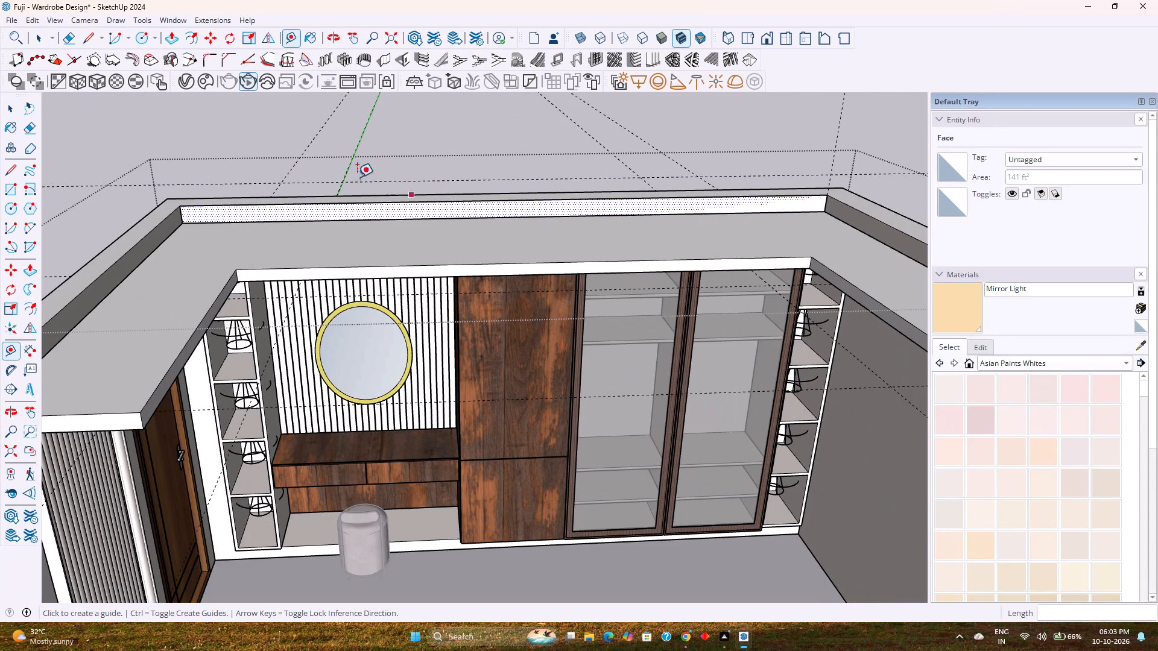
pyautogui.press('r')
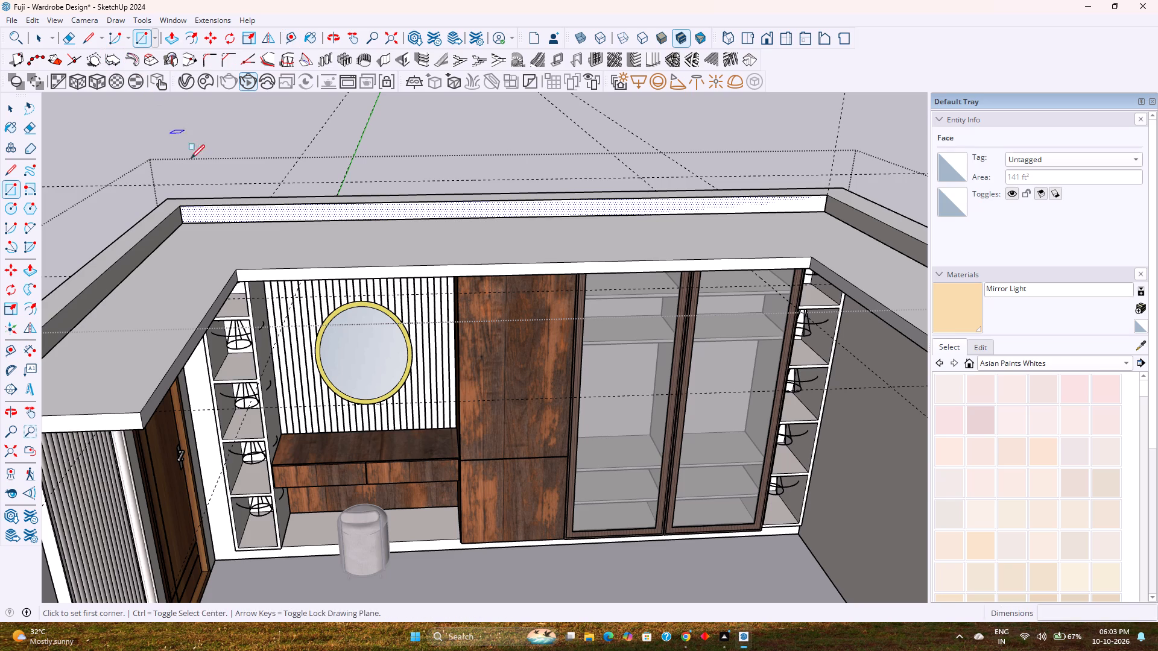
pyautogui.click(185, 204)
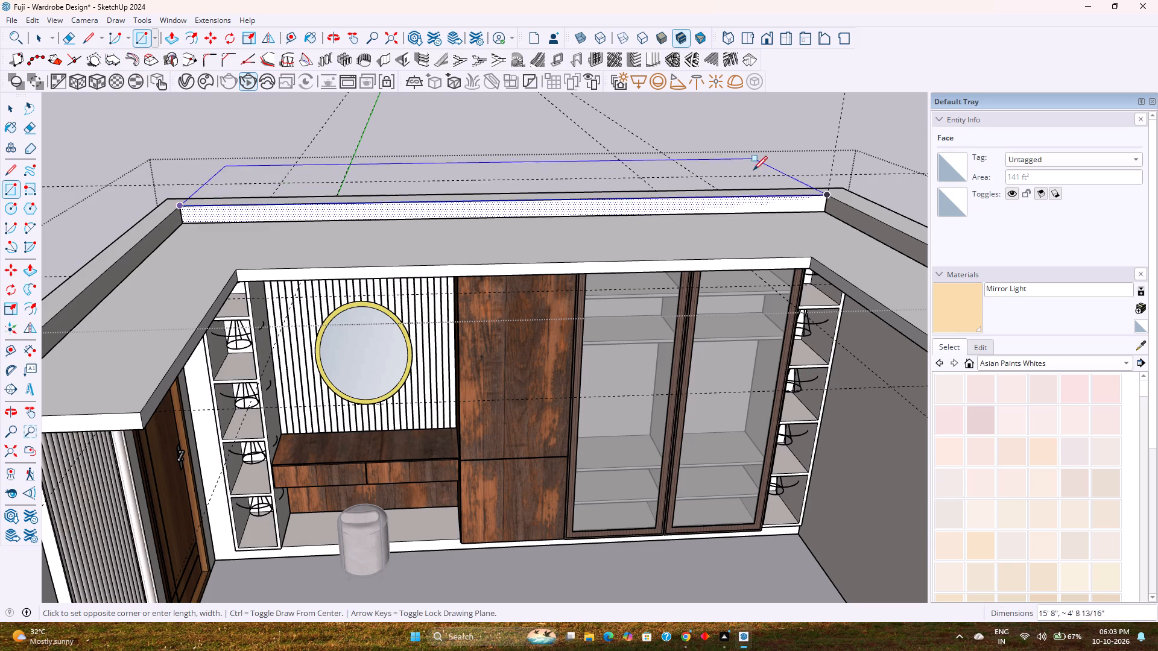
pyautogui.click(827, 175)
pyautogui.press('space')
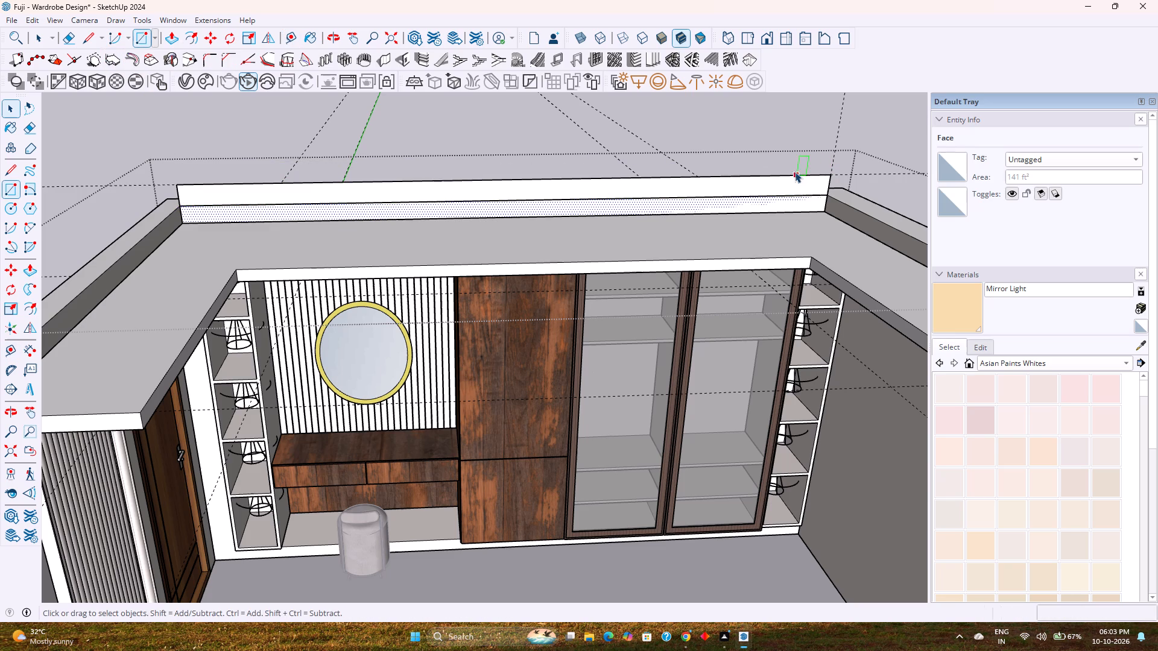
pyautogui.doubleClick(571, 190)
pyautogui.rightClick(571, 190)
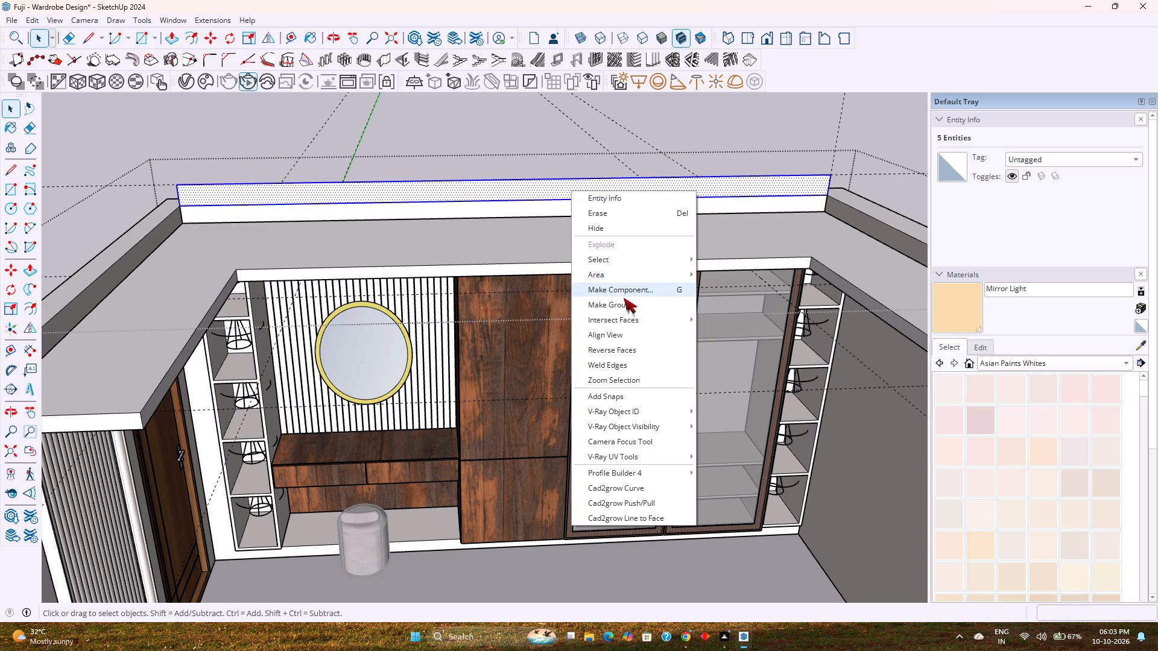
pyautogui.click(630, 309)
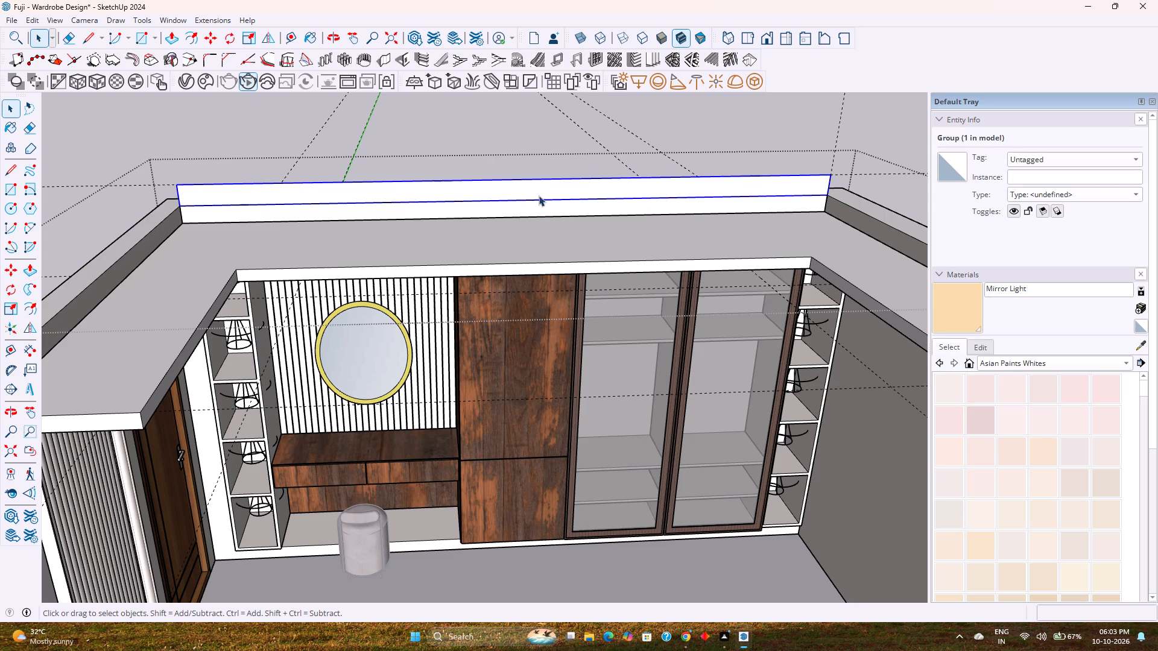
# Inside the new group, Push/Pull the strip's face across the room to the side walls' front ends as a ceiling slab.
pyautogui.doubleClick(538, 190)
pyautogui.press('p')
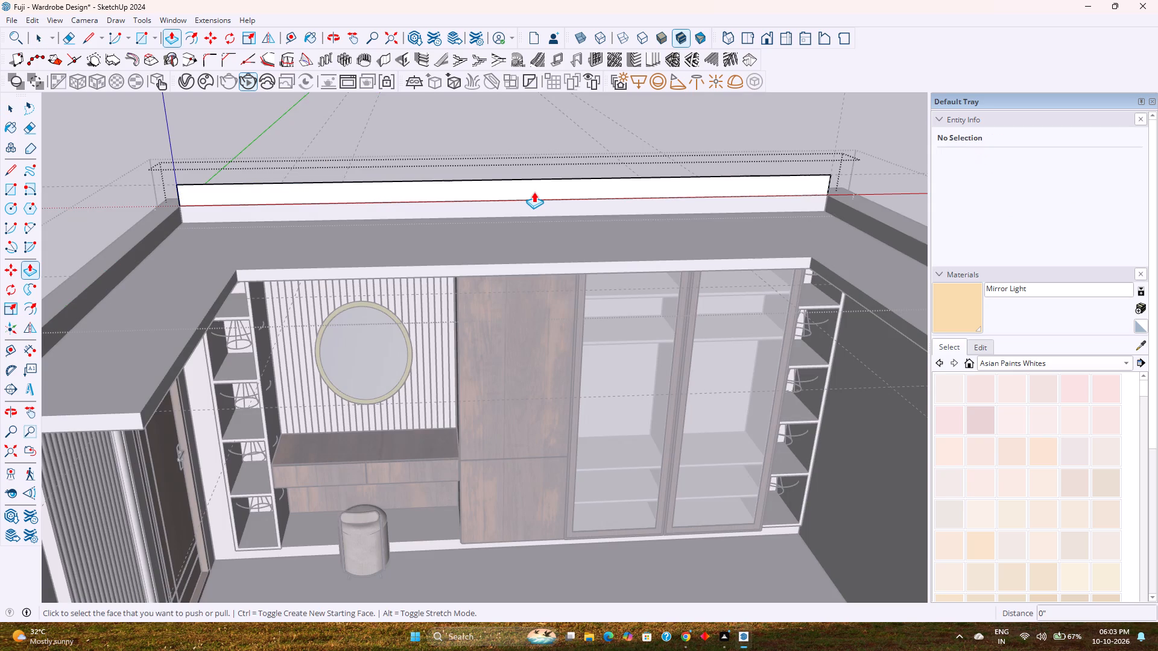
pyautogui.click(531, 192)
pyautogui.scroll(-5, 540, 239)
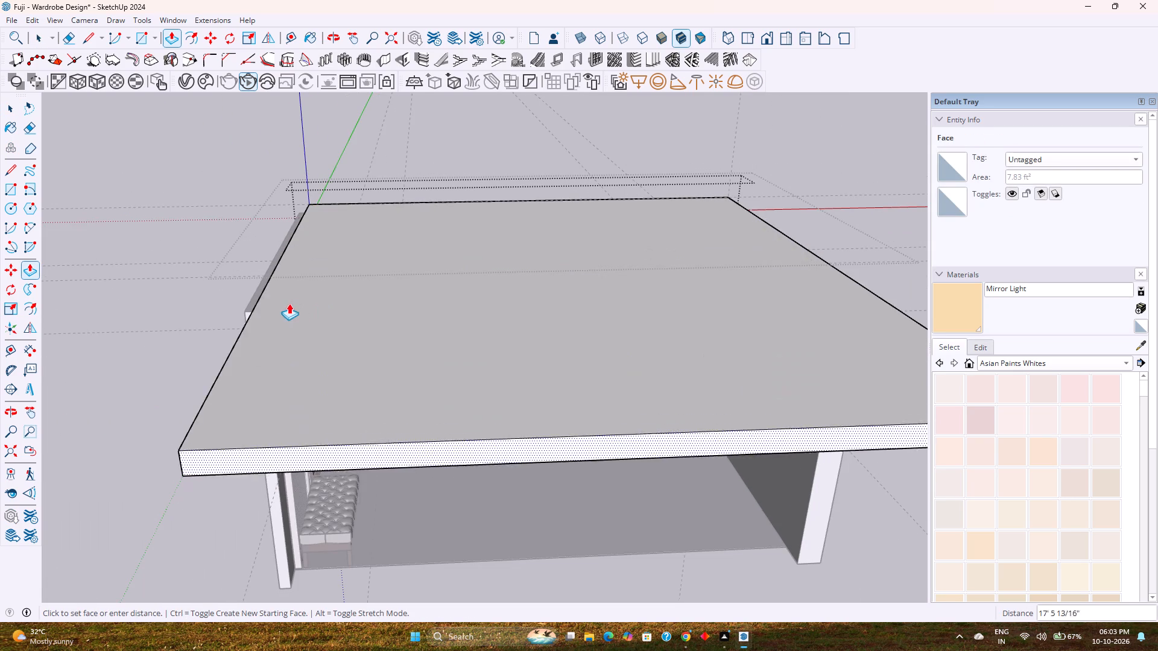
pyautogui.click(245, 307)
# Extend both side faces of the ceiling slab 6" outward to the side walls' outer faces with Push/Pull and close the group.
pyautogui.moveTo(254, 298); pyautogui.dragTo(386, 289, button='middle')
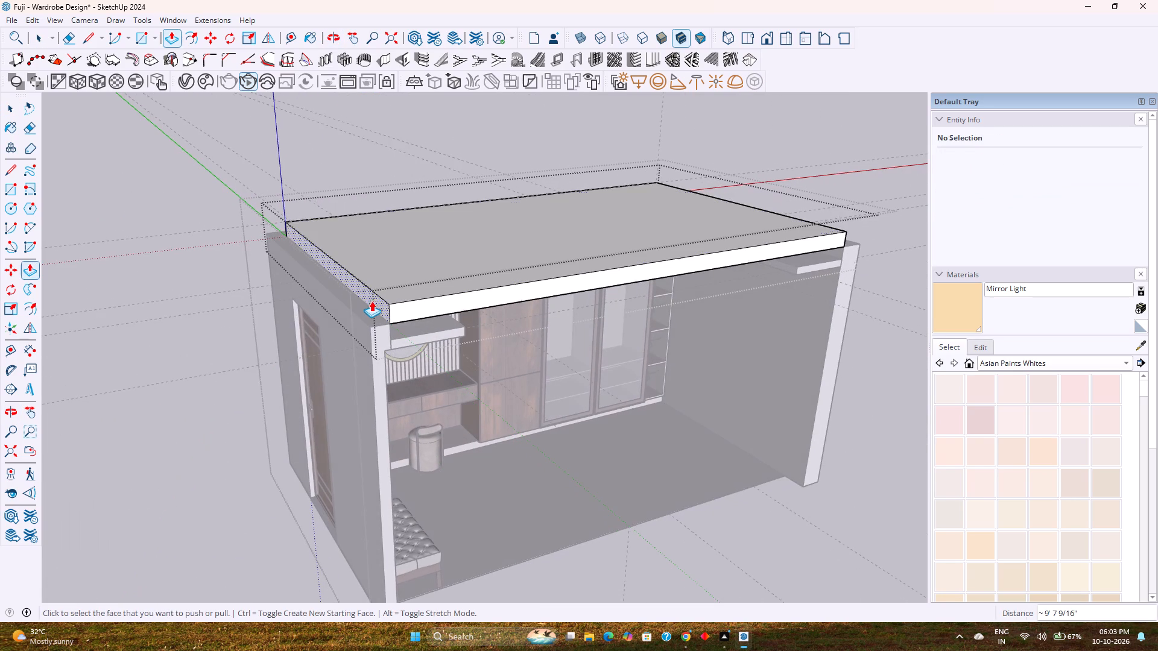
pyautogui.click(372, 301)
pyautogui.click(364, 327)
pyautogui.moveTo(475, 320); pyautogui.dragTo(446, 313, button='middle')
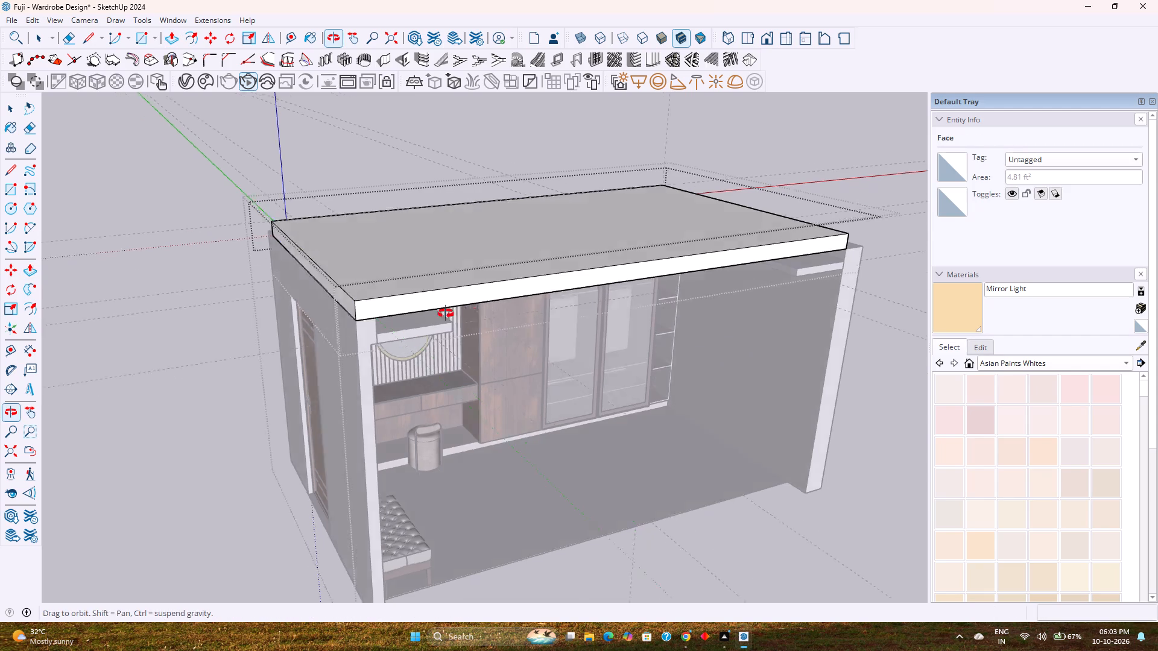
pyautogui.moveTo(446, 313); pyautogui.dragTo(253, 293, button='middle')
pyautogui.scroll(-2, 248, 292)
pyautogui.moveTo(720, 265); pyautogui.dragTo(584, 273, button='middle')
pyautogui.scroll(3, 604, 285)
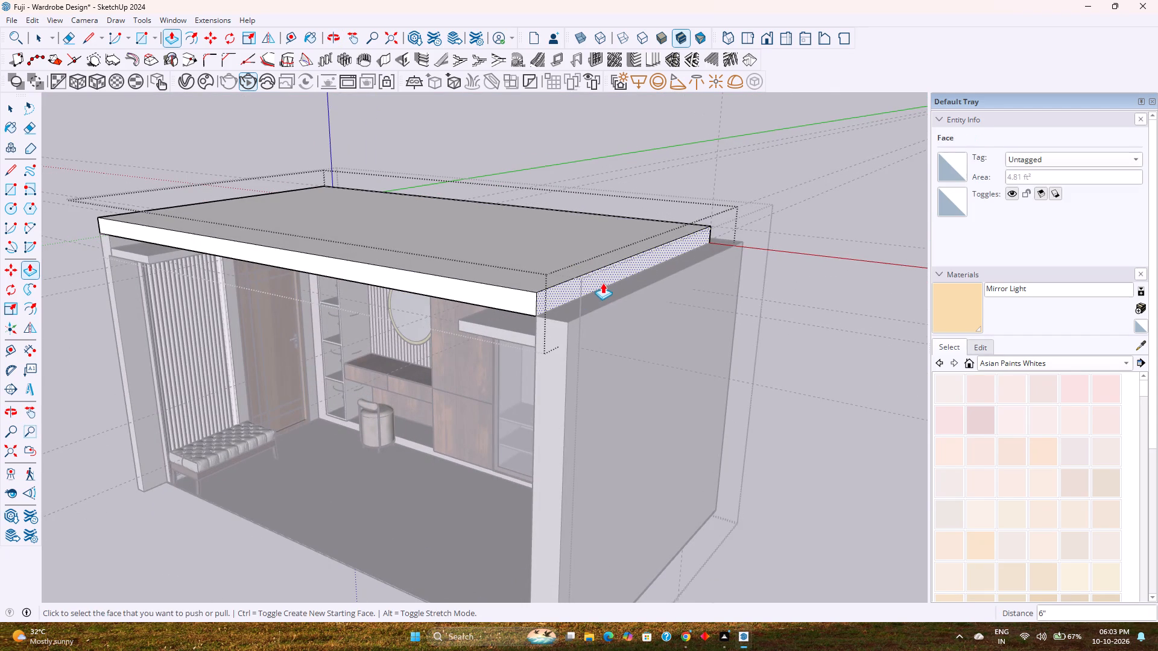
pyautogui.click(603, 278)
pyautogui.click(608, 305)
pyautogui.press('space')
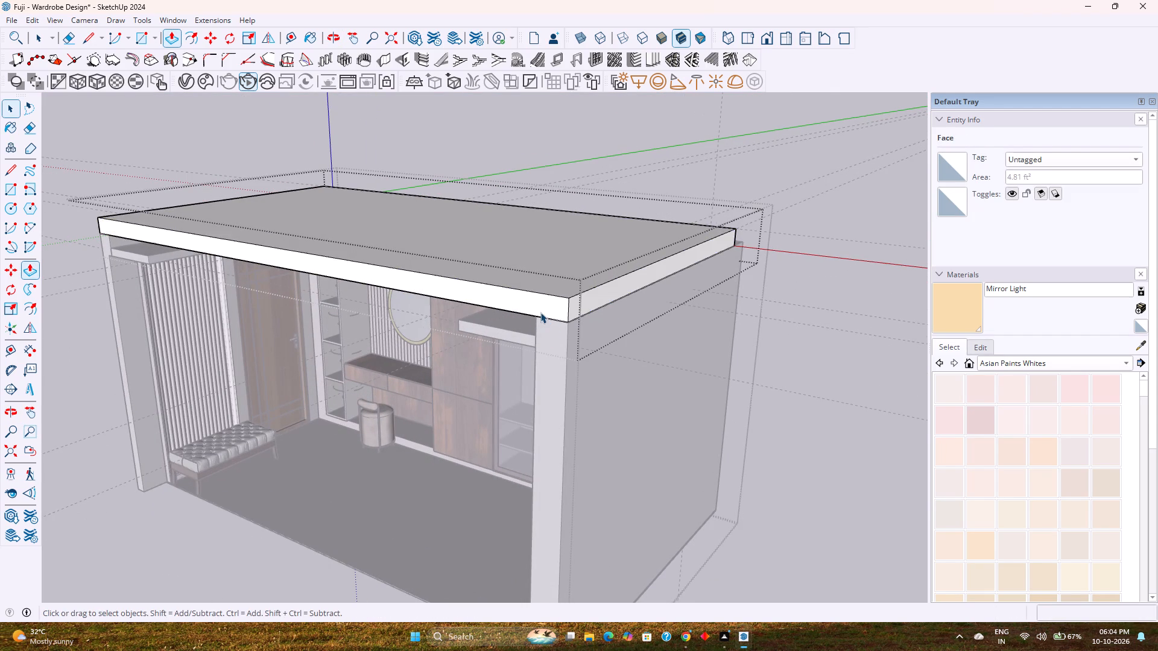
pyautogui.scroll(-4, 540, 312)
pyautogui.press('Escape')
# Examine the room under the new ceiling slab from the front at a low eye level.
pyautogui.scroll(-2, 540, 310)
pyautogui.moveTo(540, 310); pyautogui.dragTo(621, 230, button='middle')
pyautogui.scroll(2, 595, 268)
pyautogui.moveTo(599, 265); pyautogui.dragTo(666, 216, button='middle')
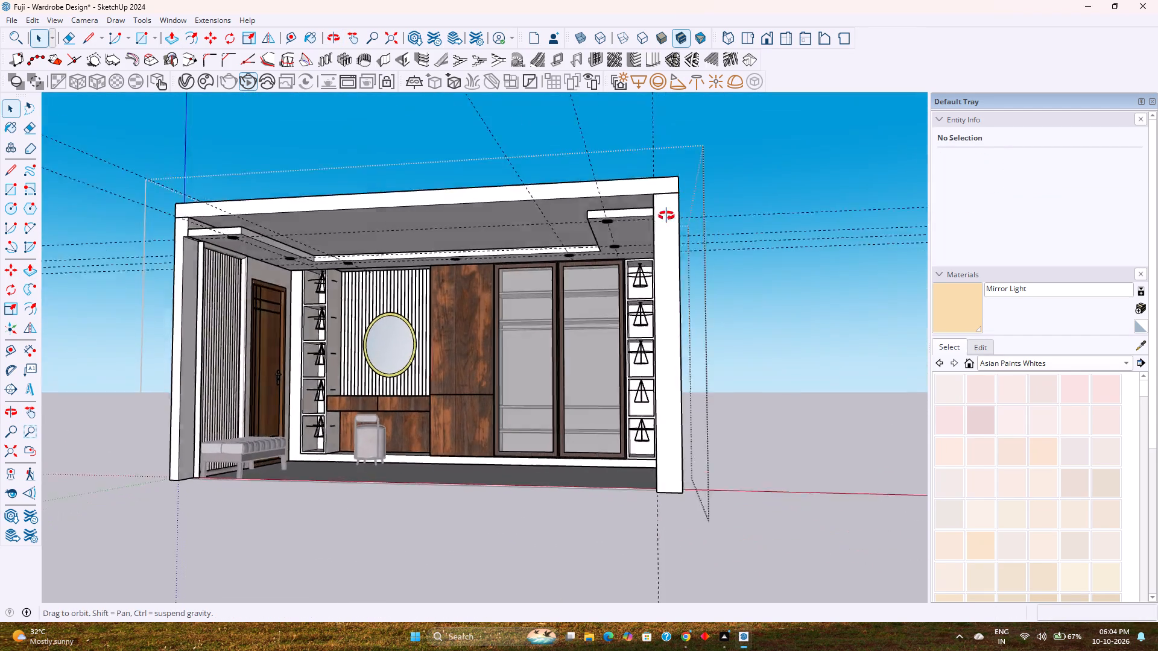
pyautogui.moveTo(666, 216); pyautogui.dragTo(724, 229, button='middle')
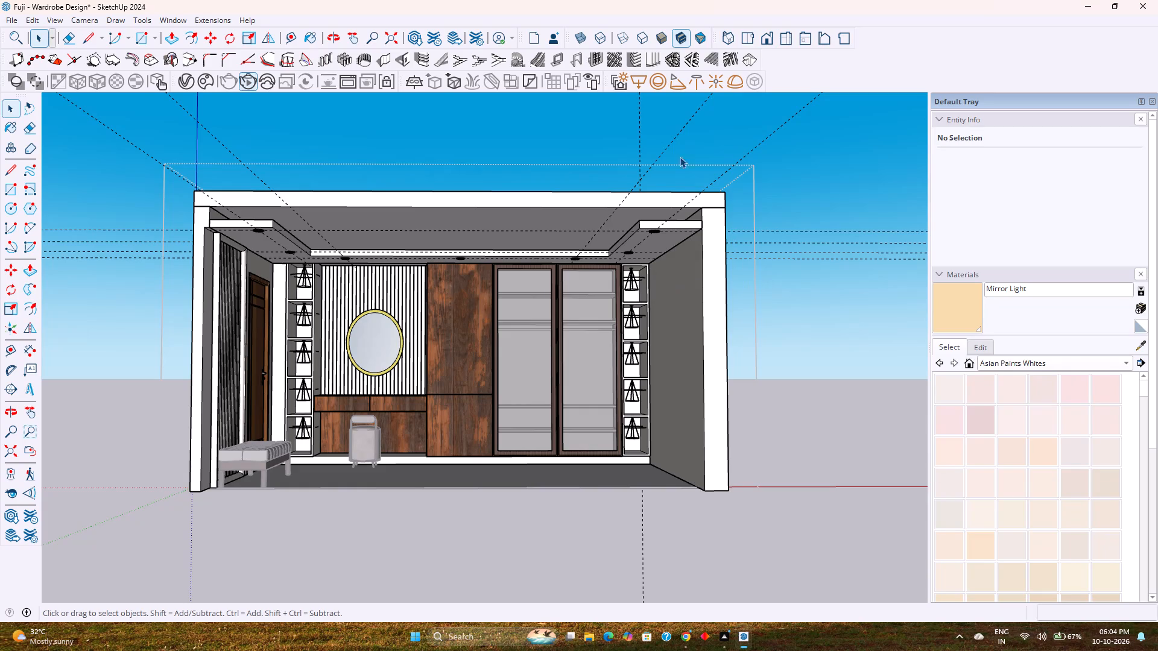
pyautogui.scroll(2, 548, 245)
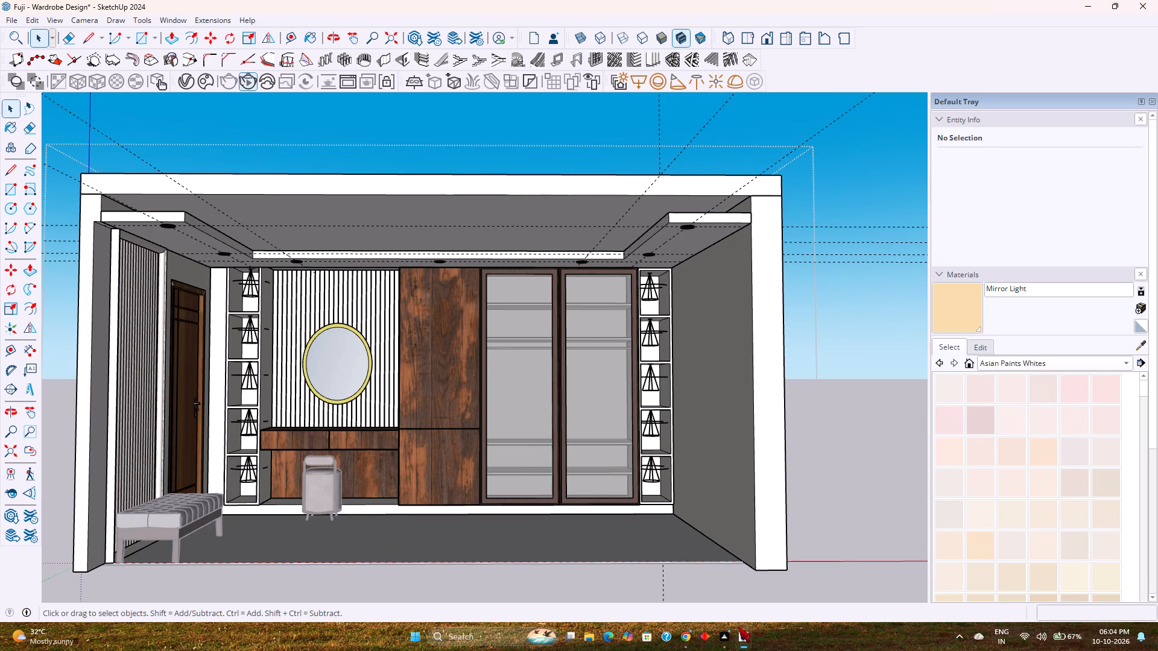
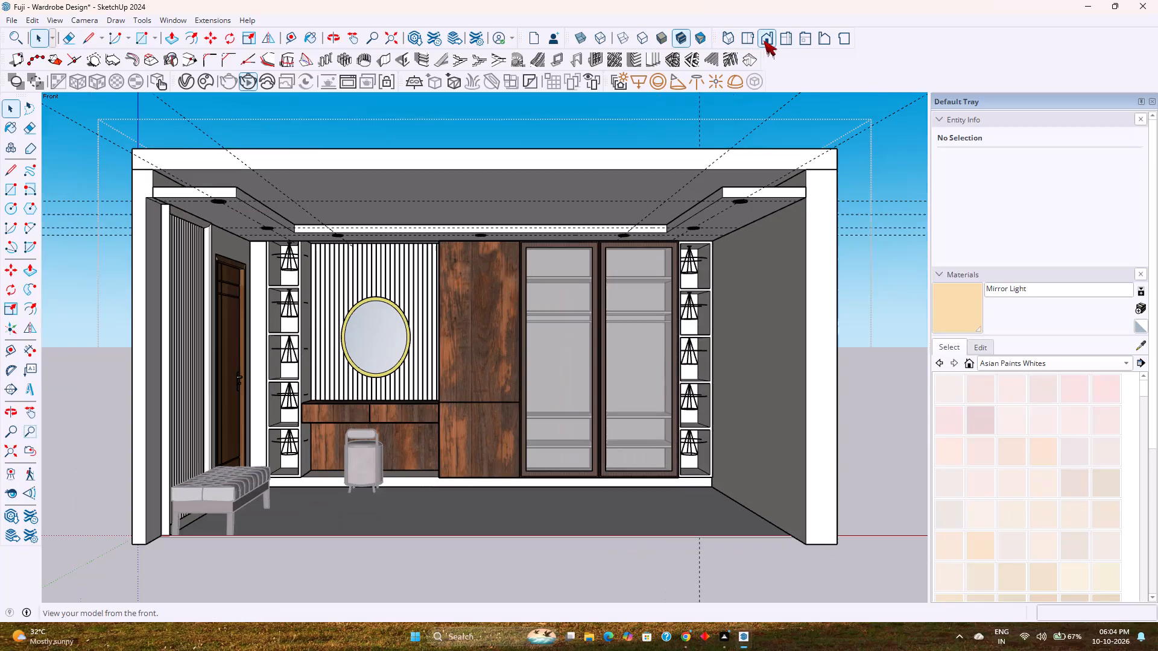
# Start a V-Ray interactive render of the closed dressing room, viewed from the front toward the wardrobe wall.
pyautogui.scroll(2, 533, 178)
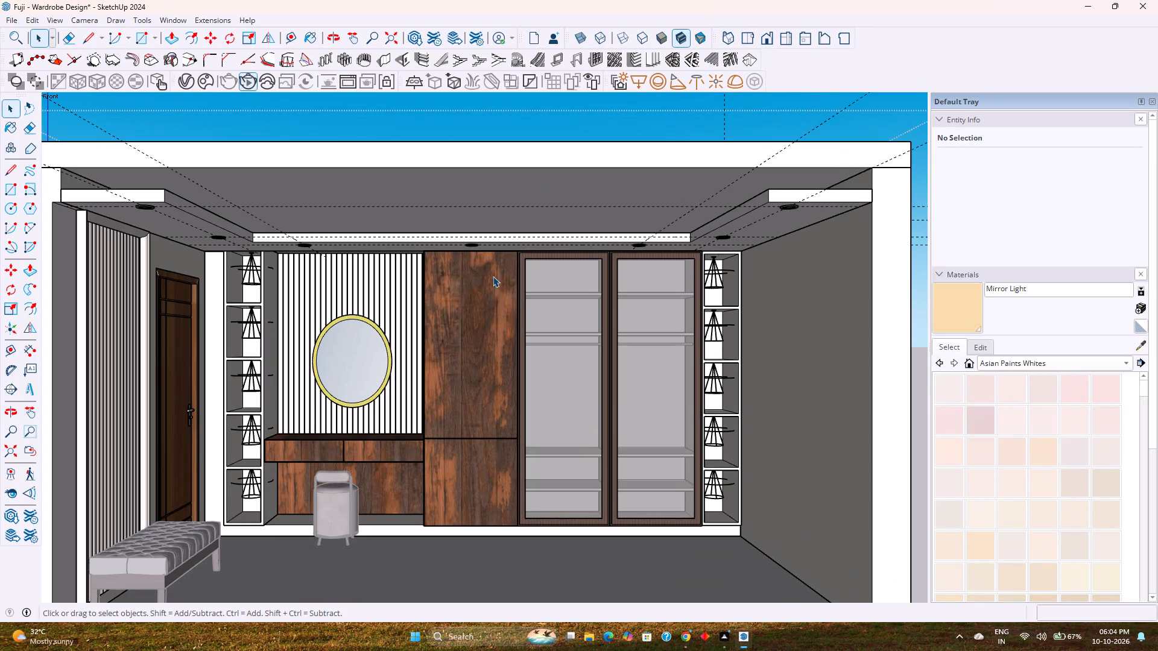
pyautogui.keyDown('shift'); pyautogui.moveTo(454, 307); pyautogui.dragTo(467, 284, button='middle'); pyautogui.keyUp('shift')
pyautogui.scroll(2, 467, 284)
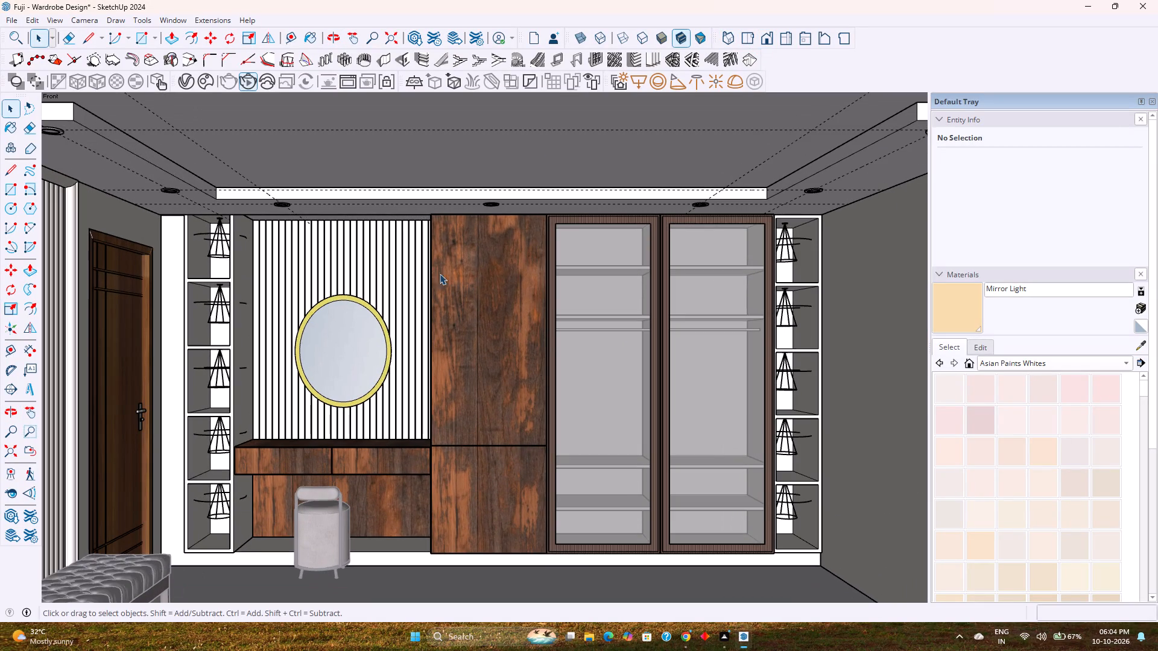
pyautogui.click(250, 84)
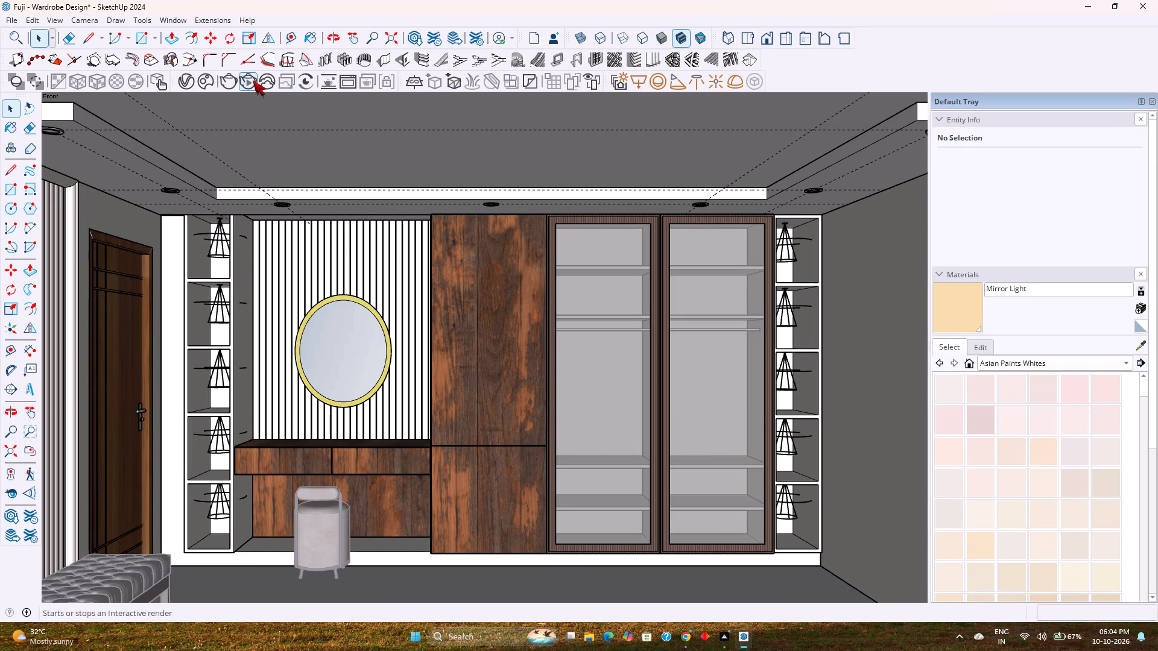
pyautogui.click(253, 80)
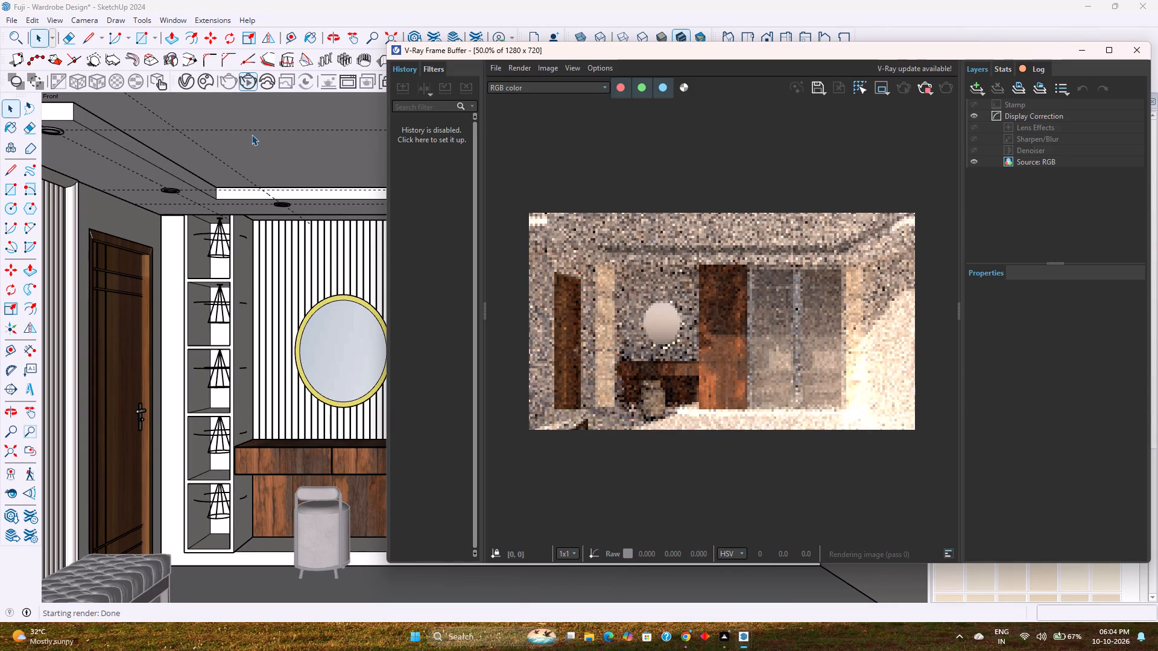
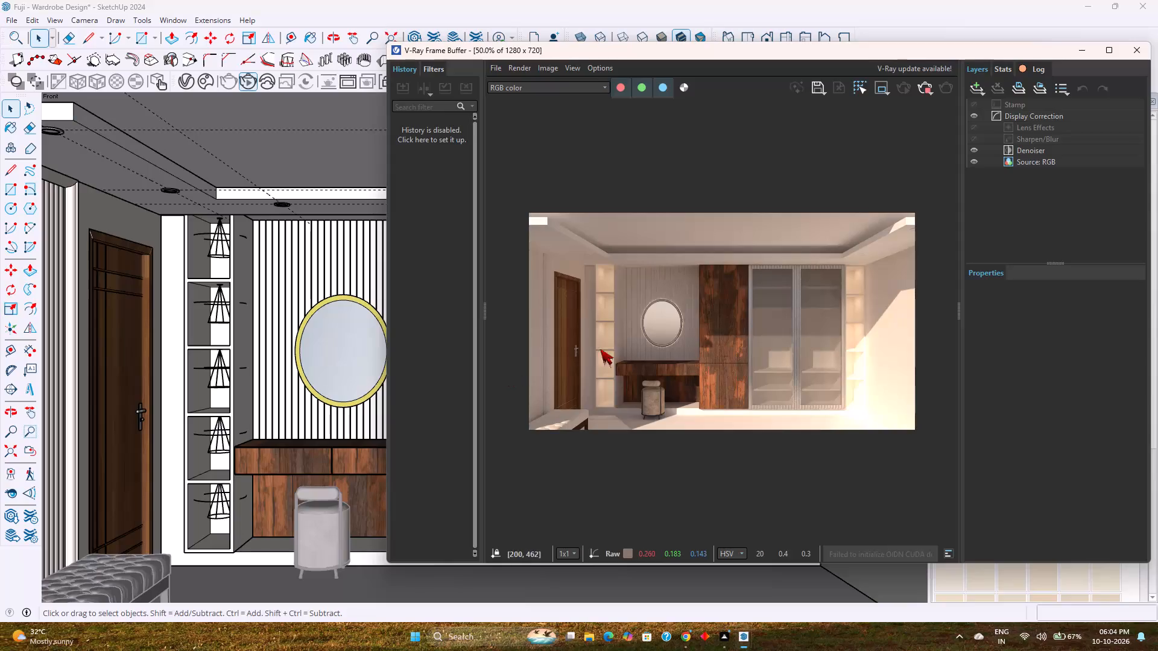
# Examine the interactive render of the closed dressing room for light leaks and overall lighting, closing the render window when done.
pyautogui.scroll(2, 714, 342)
pyautogui.scroll(-3, 745, 342)
pyautogui.scroll(1, 775, 341)
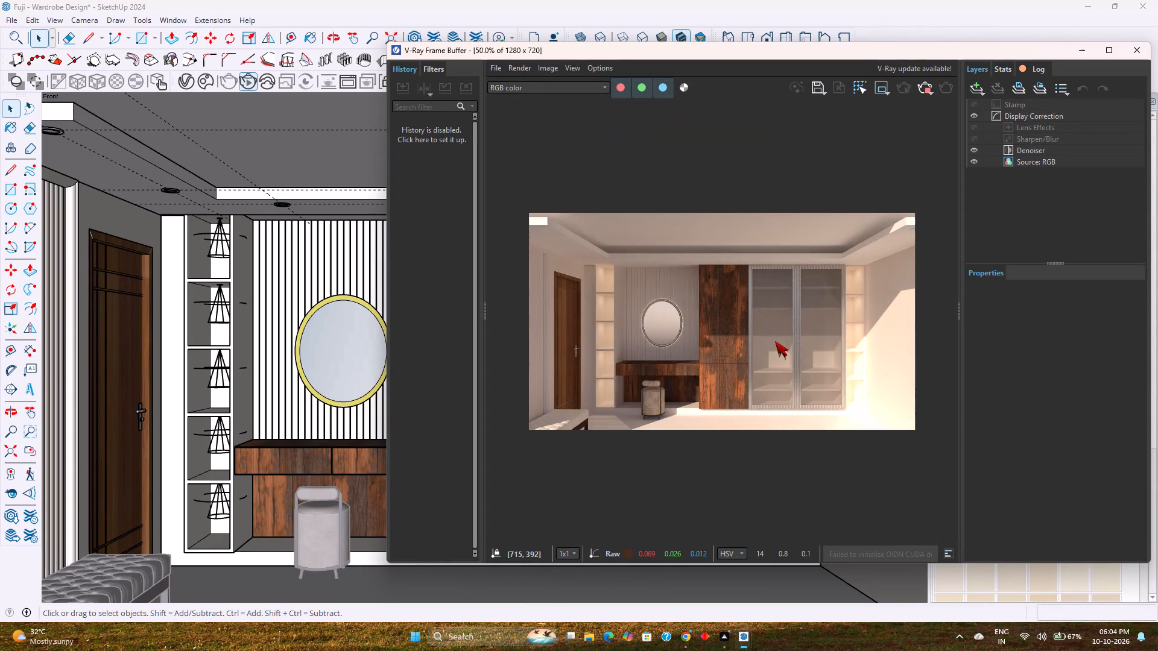
pyautogui.scroll(1, 724, 347)
pyautogui.scroll(-1, 724, 347)
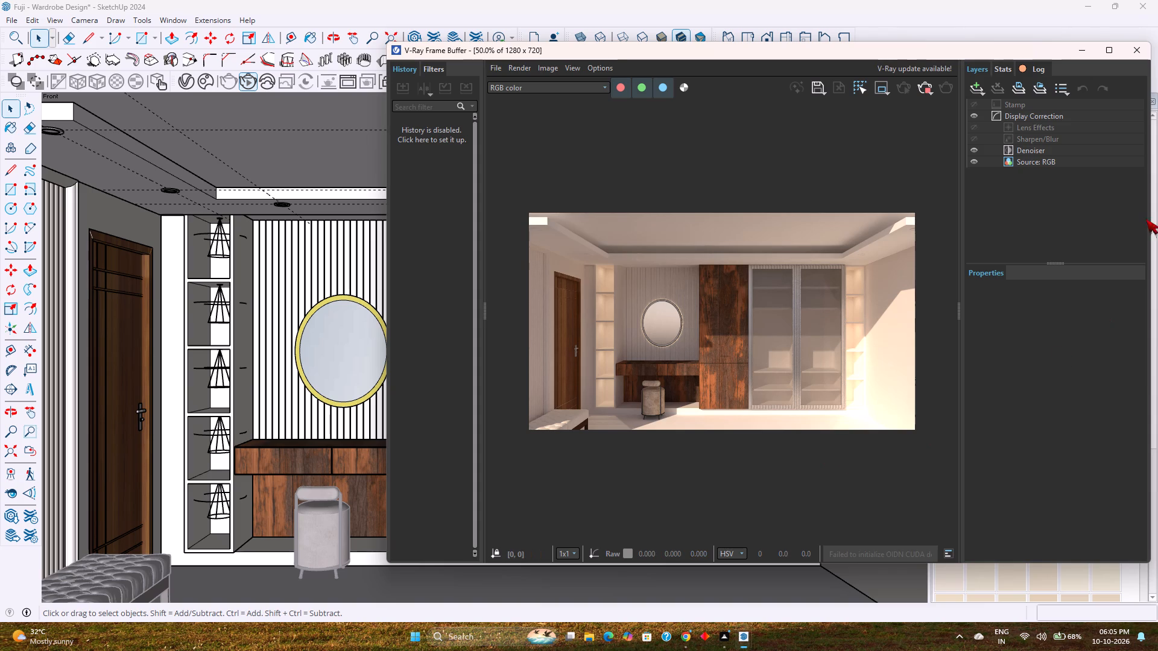
pyautogui.click(1142, 51)
# Extend the ceiling slab's rear edge 9" with Push/Pull, so it covers the top of the back wall.
pyautogui.scroll(-2, 546, 349)
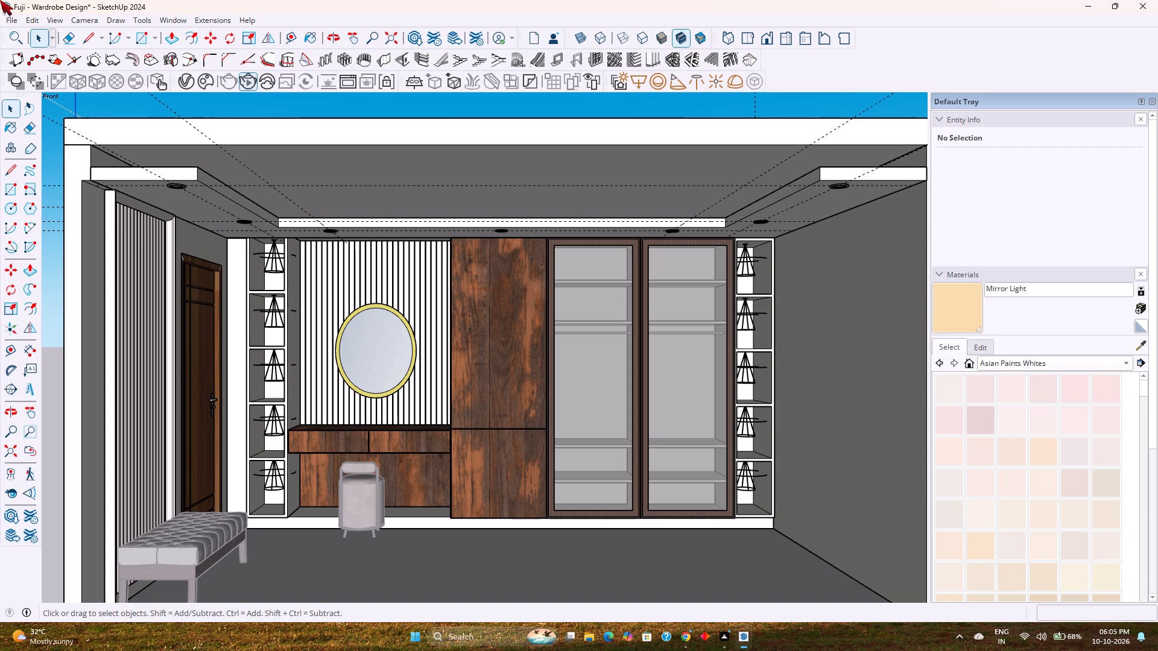
pyautogui.scroll(-1, 376, 341)
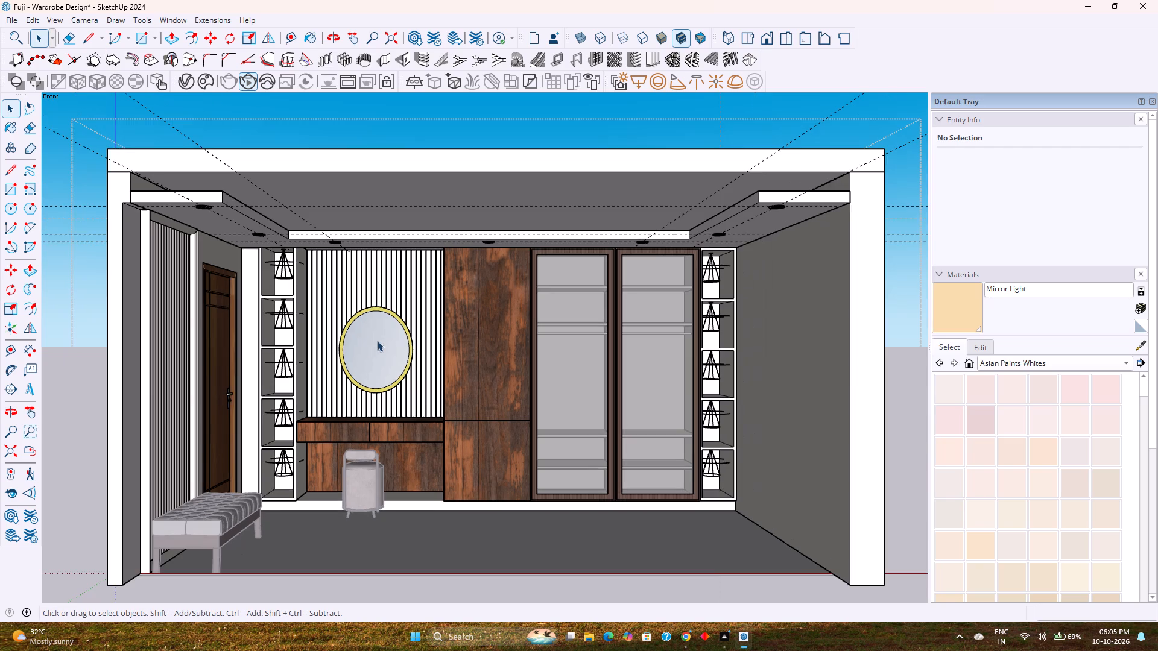
pyautogui.moveTo(421, 430); pyautogui.dragTo(415, 368, button='middle')
pyautogui.scroll(-2, 415, 368)
pyautogui.moveTo(416, 370); pyautogui.dragTo(417, 407, button='middle')
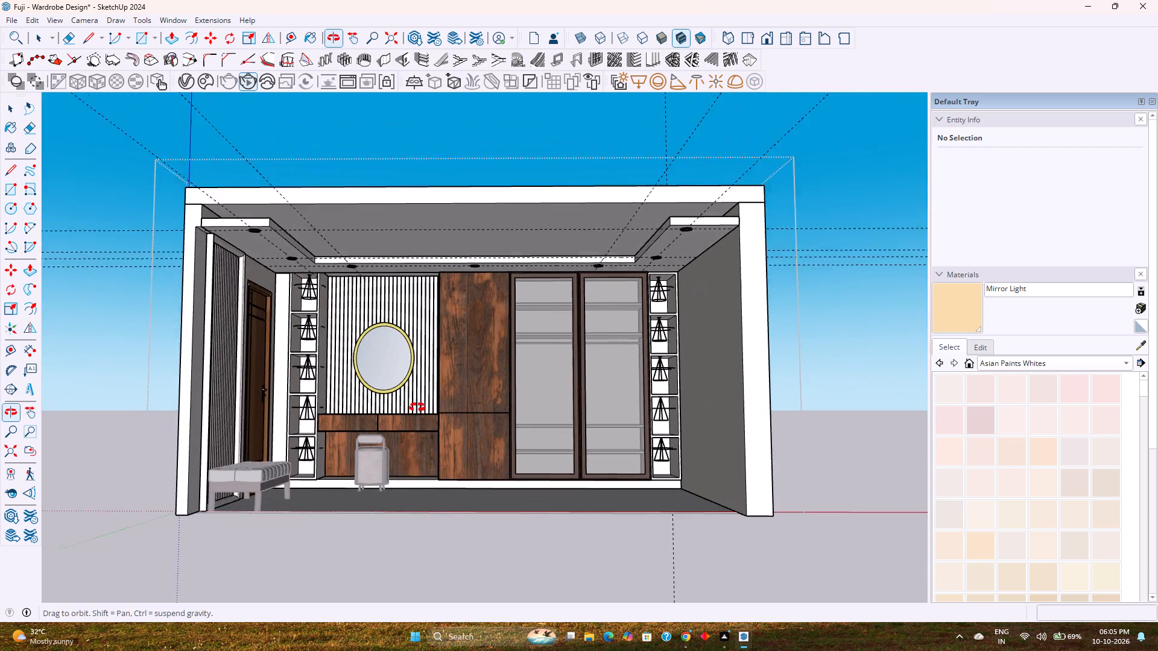
pyautogui.moveTo(417, 407); pyautogui.dragTo(416, 424, button='middle')
pyautogui.scroll(-1, 425, 404)
pyautogui.moveTo(508, 525); pyautogui.dragTo(269, 312, button='middle')
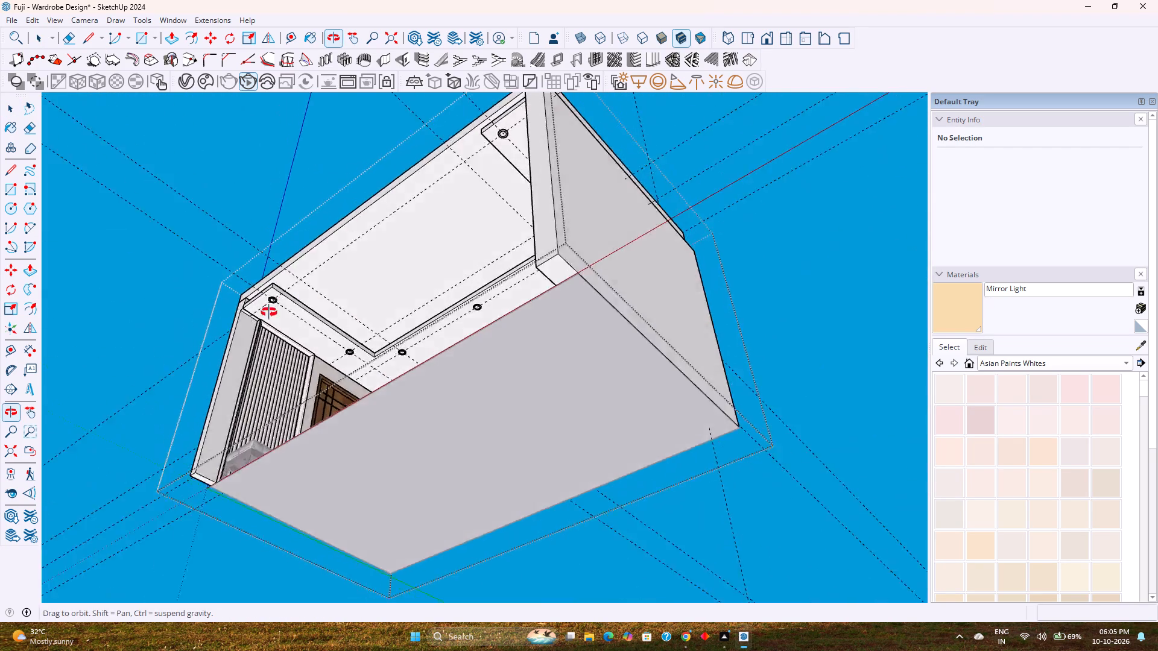
pyautogui.moveTo(269, 312); pyautogui.dragTo(316, 473, button='middle')
pyautogui.moveTo(542, 306); pyautogui.dragTo(539, 456, button='middle')
pyautogui.moveTo(672, 315); pyautogui.dragTo(209, 385, button='middle')
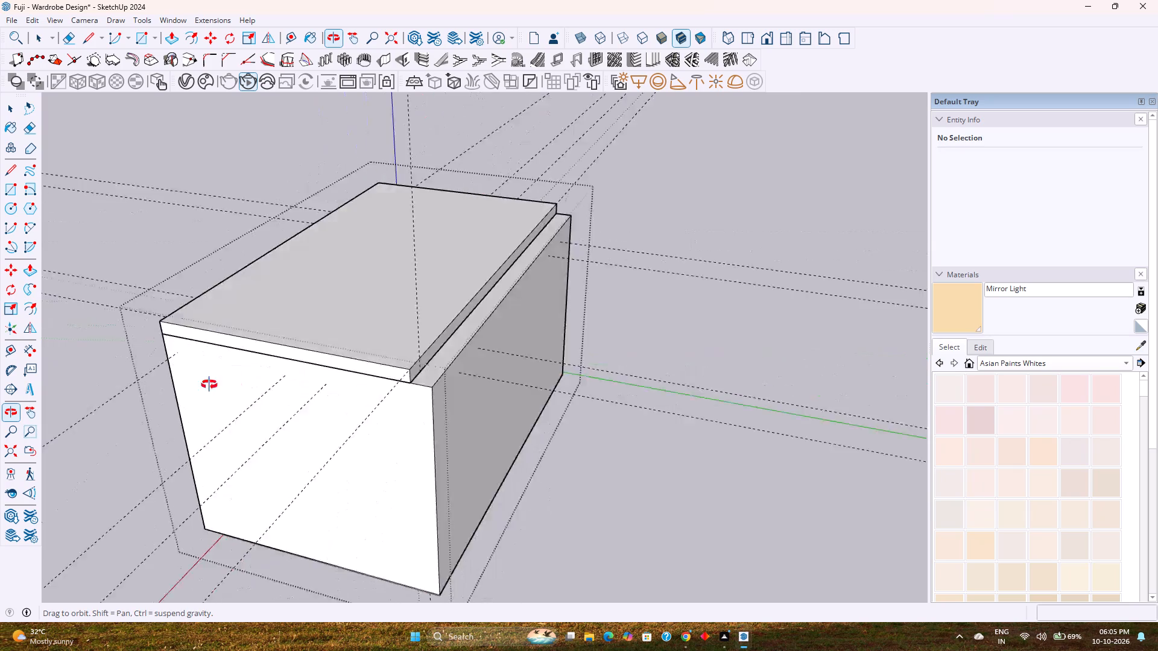
pyautogui.moveTo(209, 385); pyautogui.dragTo(184, 382, button='middle')
pyautogui.scroll(6, 385, 312)
pyautogui.doubleClick(394, 333)
pyautogui.scroll(4, 397, 337)
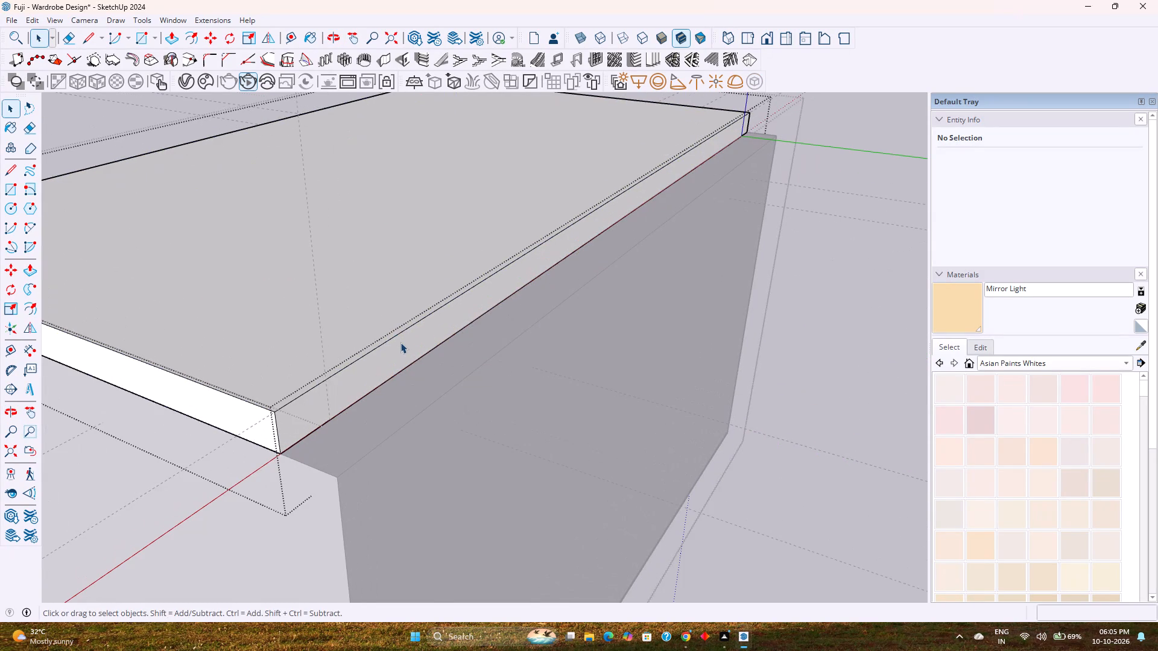
pyautogui.press('p')
pyautogui.click(394, 354)
pyautogui.click(387, 451)
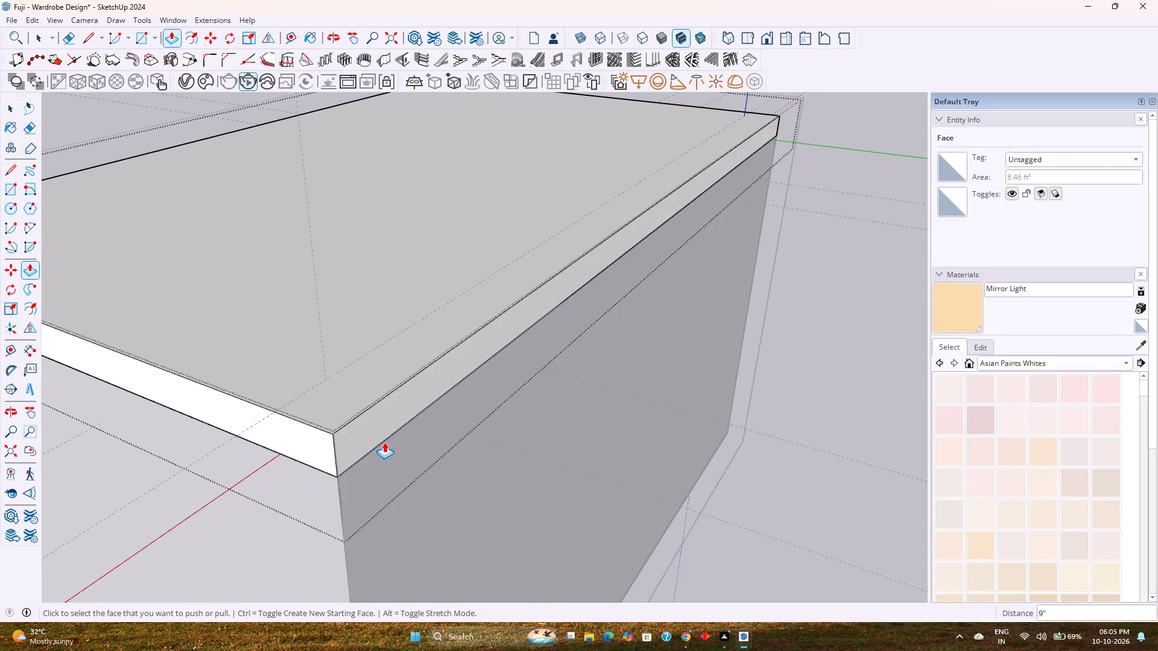
pyautogui.press('space')
pyautogui.scroll(-3, 383, 421)
pyautogui.moveTo(382, 421); pyautogui.dragTo(613, 314, button='middle')
pyautogui.scroll(-7, 622, 310)
pyautogui.click(633, 403)
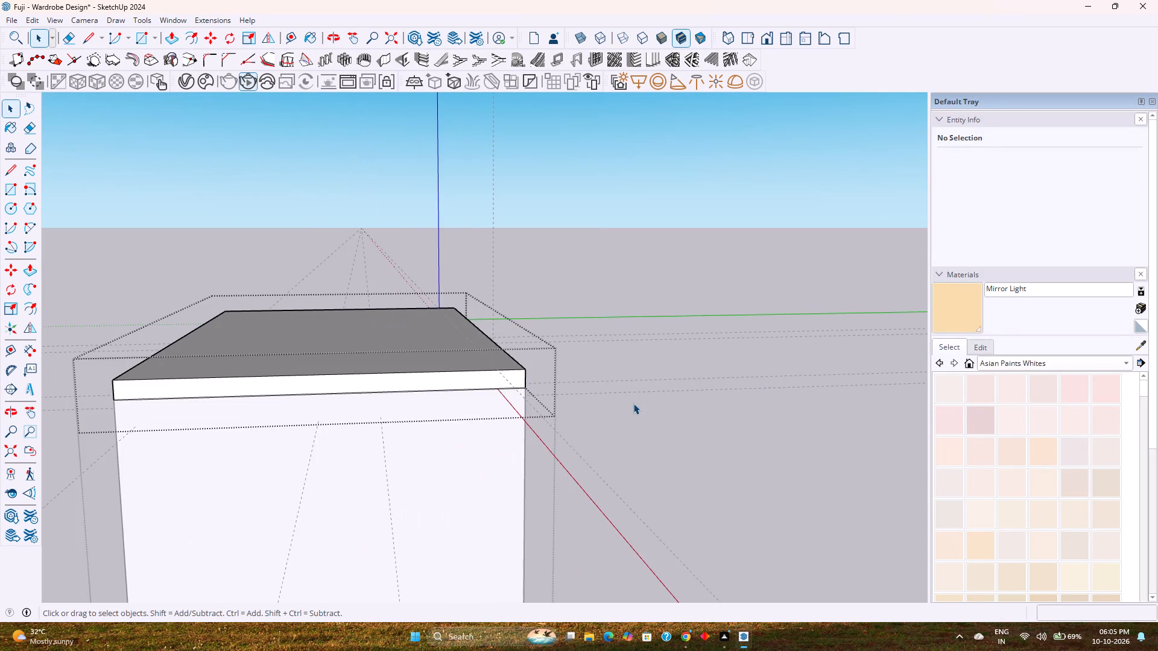
# Delete all construction guides from the model.
pyautogui.moveTo(467, 403); pyautogui.dragTo(755, 359, button='middle')
pyautogui.moveTo(528, 336); pyautogui.dragTo(685, 224, button='middle')
pyautogui.scroll(1, 660, 298)
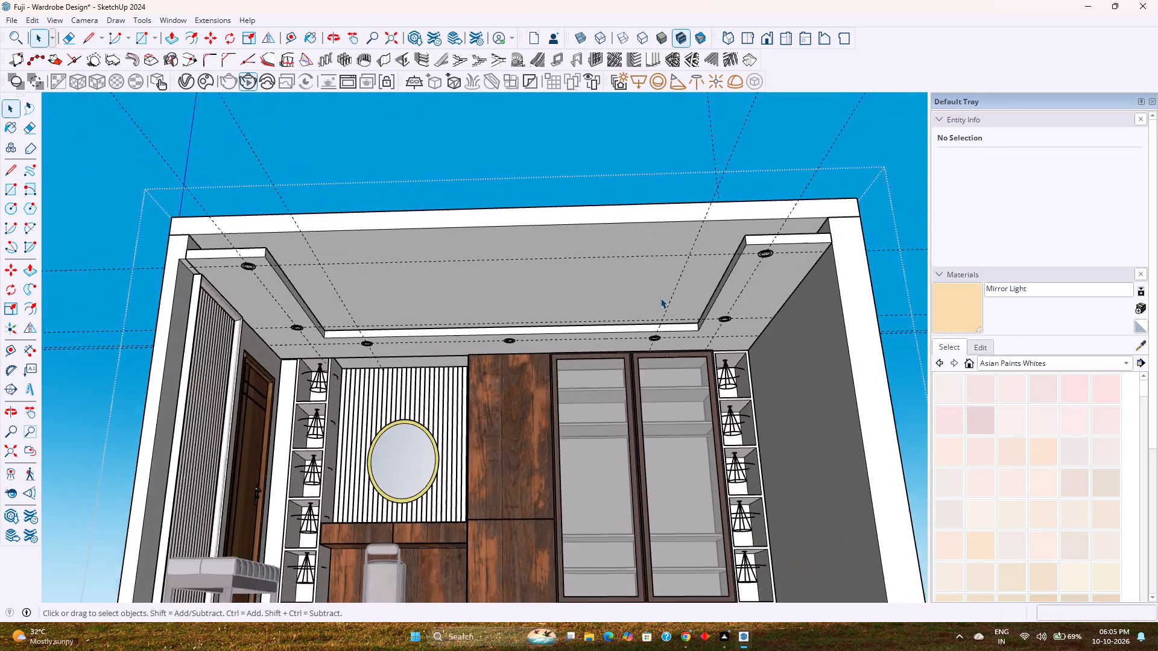
pyautogui.scroll(2, 660, 298)
pyautogui.middleClick(515, 312)
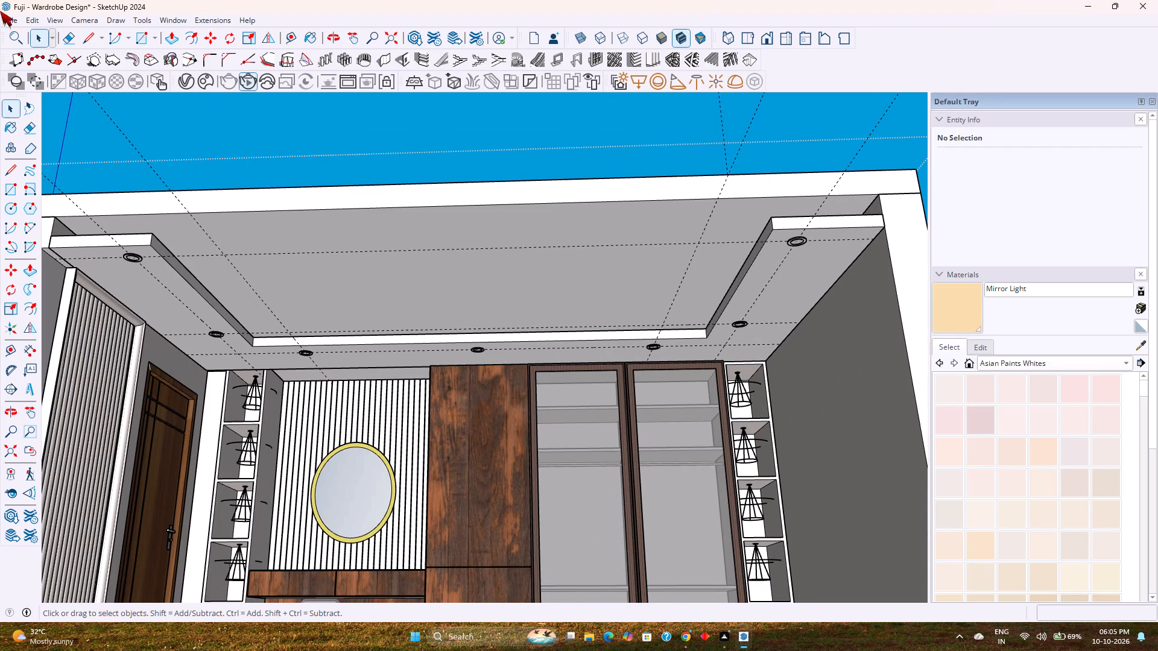
pyautogui.click(31, 22)
pyautogui.click(65, 146)
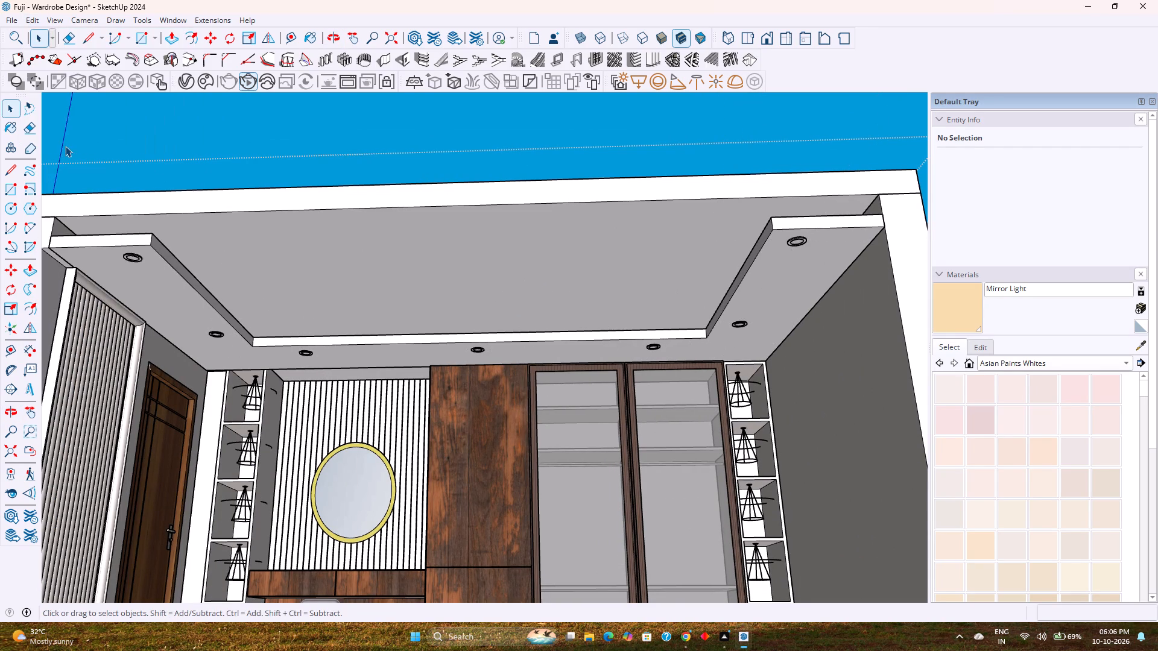
# Return to the front view, framed closely on the wardrobe wall, and save the model.
pyautogui.scroll(-5, 346, 257)
pyautogui.click(759, 40)
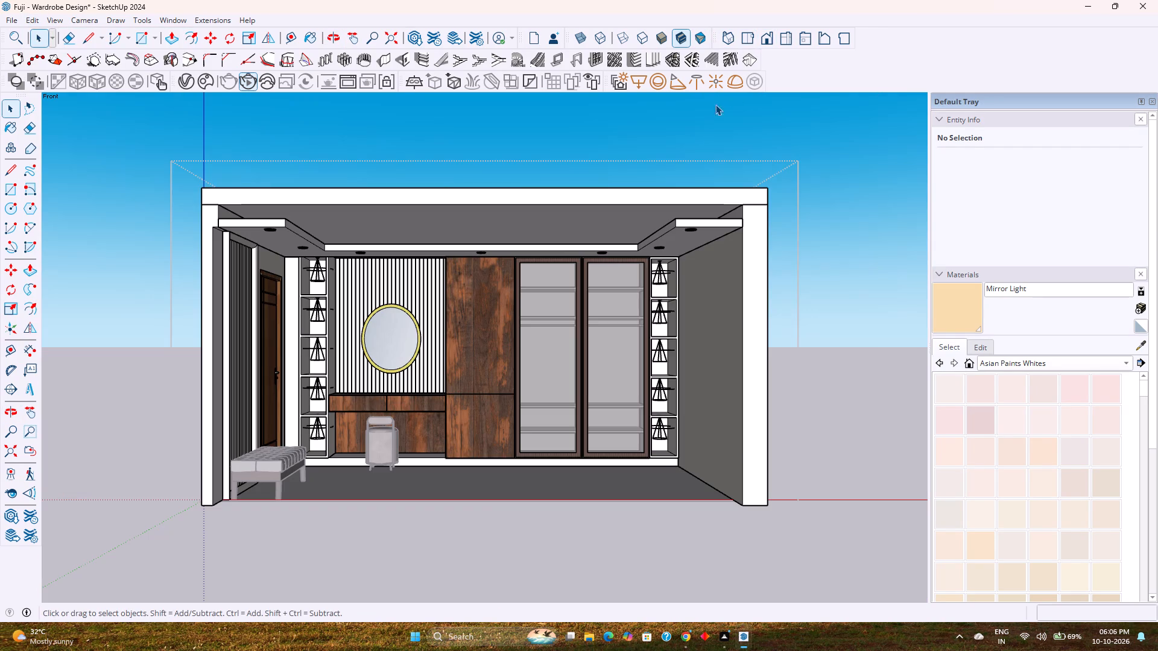
pyautogui.scroll(4, 529, 363)
pyautogui.keyDown('shift'); pyautogui.moveTo(528, 363); pyautogui.dragTo(569, 360, button='middle'); pyautogui.keyUp('shift')
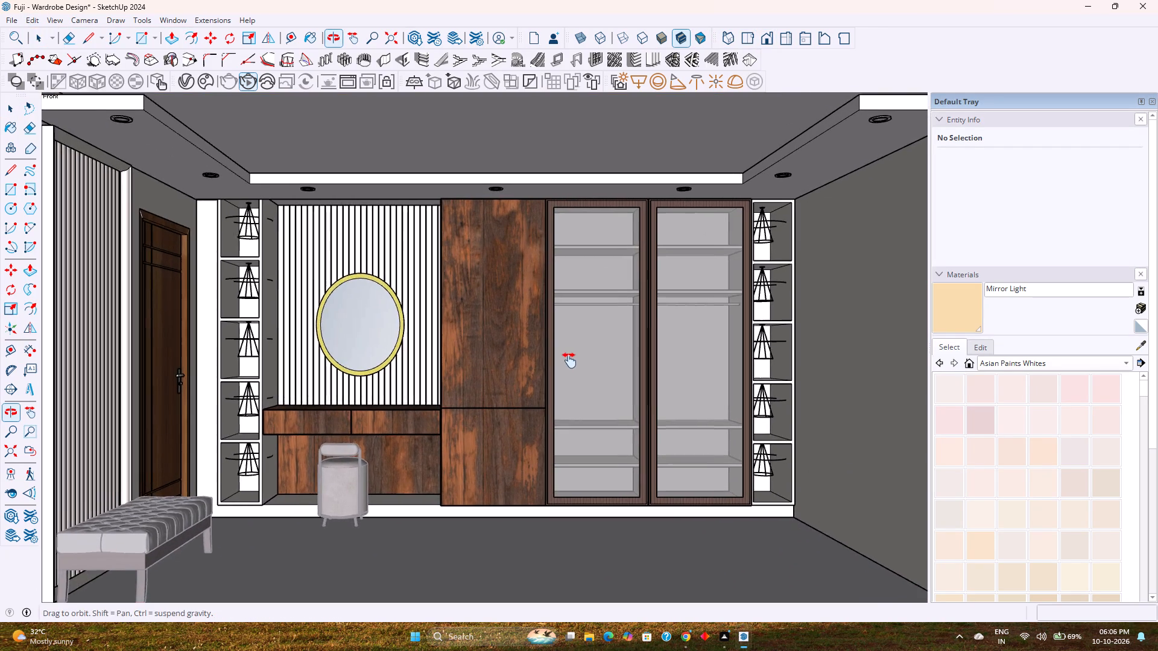
pyautogui.keyDown('shift'); pyautogui.moveTo(569, 360); pyautogui.dragTo(555, 377, button='middle'); pyautogui.keyUp('shift')
pyautogui.hotkey('ctrl', 's')
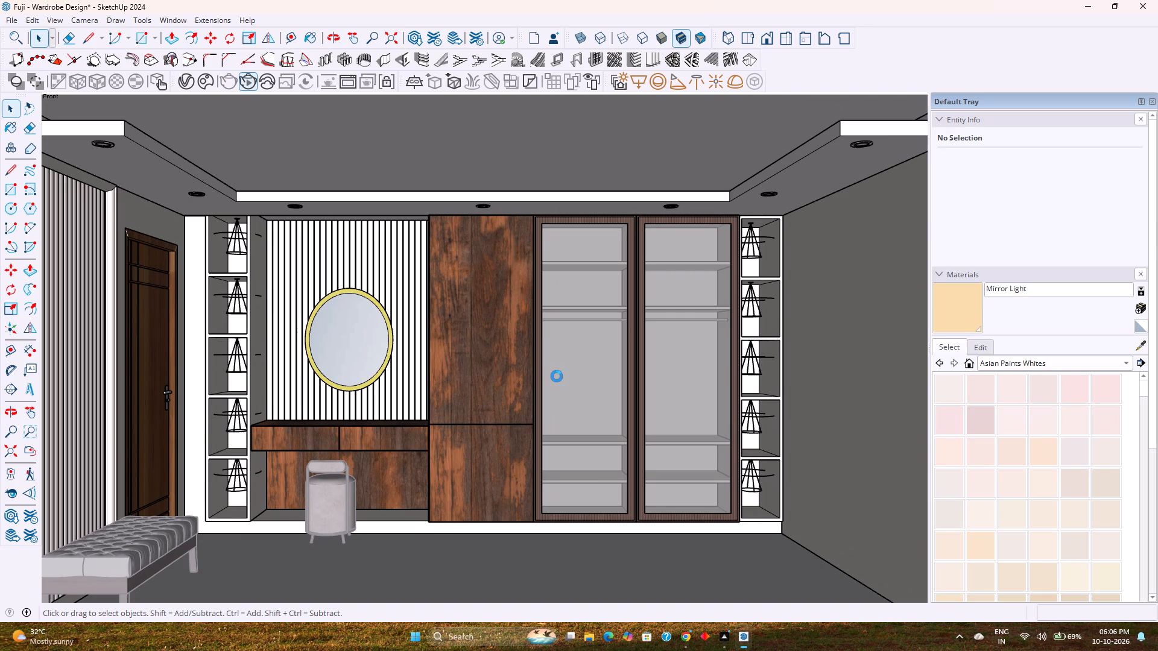
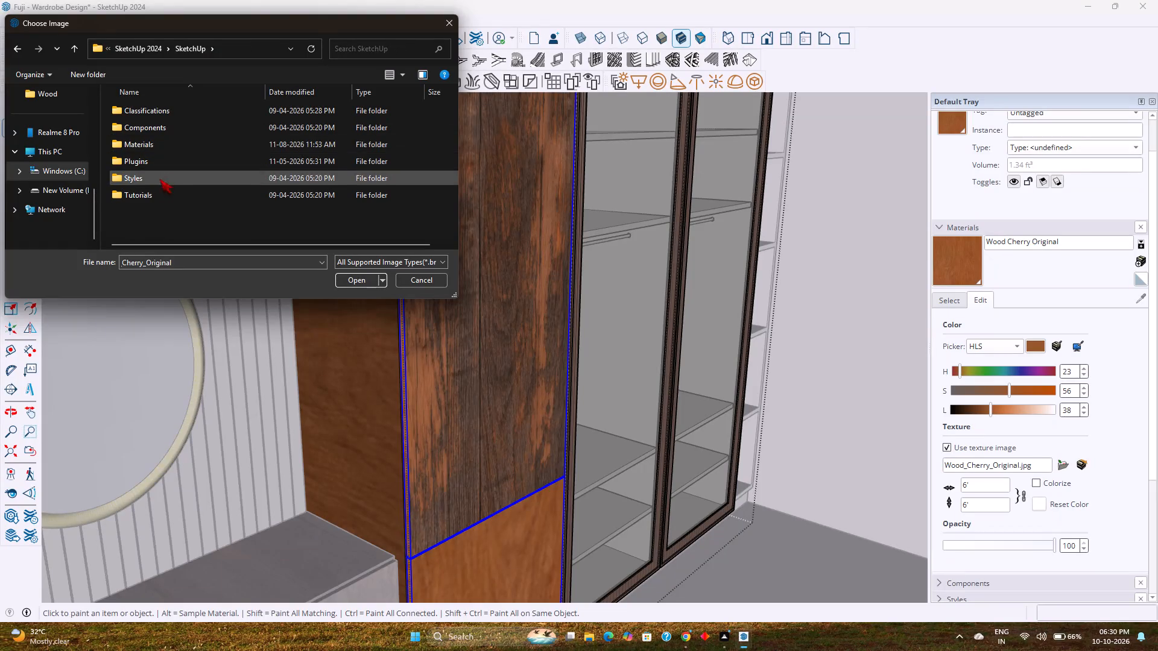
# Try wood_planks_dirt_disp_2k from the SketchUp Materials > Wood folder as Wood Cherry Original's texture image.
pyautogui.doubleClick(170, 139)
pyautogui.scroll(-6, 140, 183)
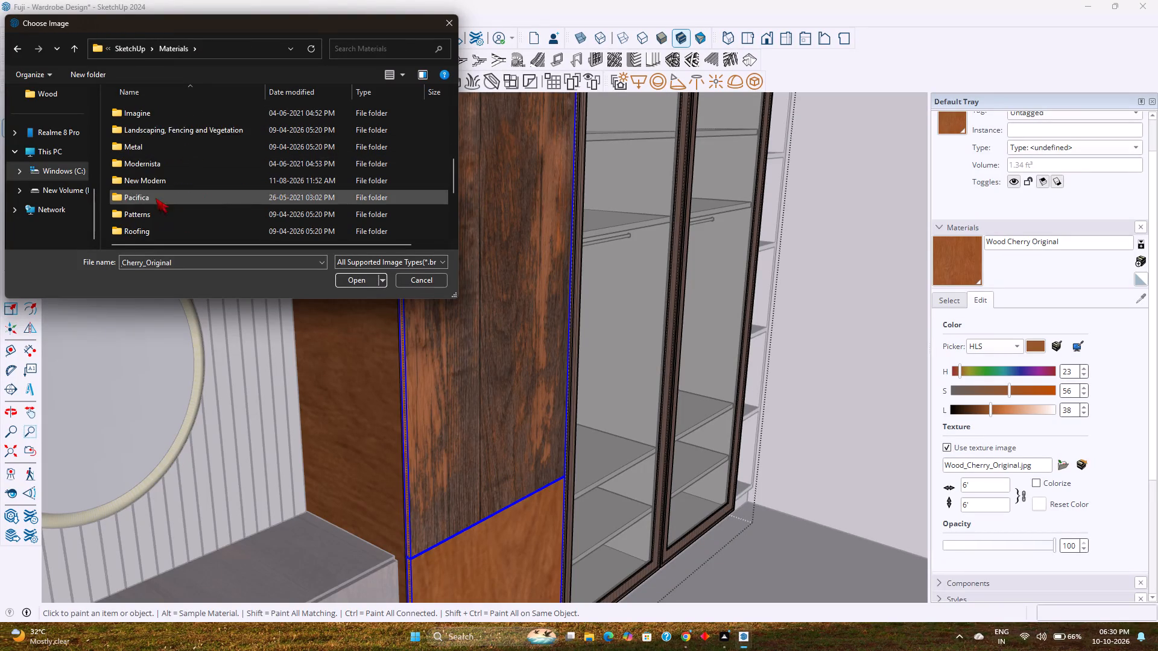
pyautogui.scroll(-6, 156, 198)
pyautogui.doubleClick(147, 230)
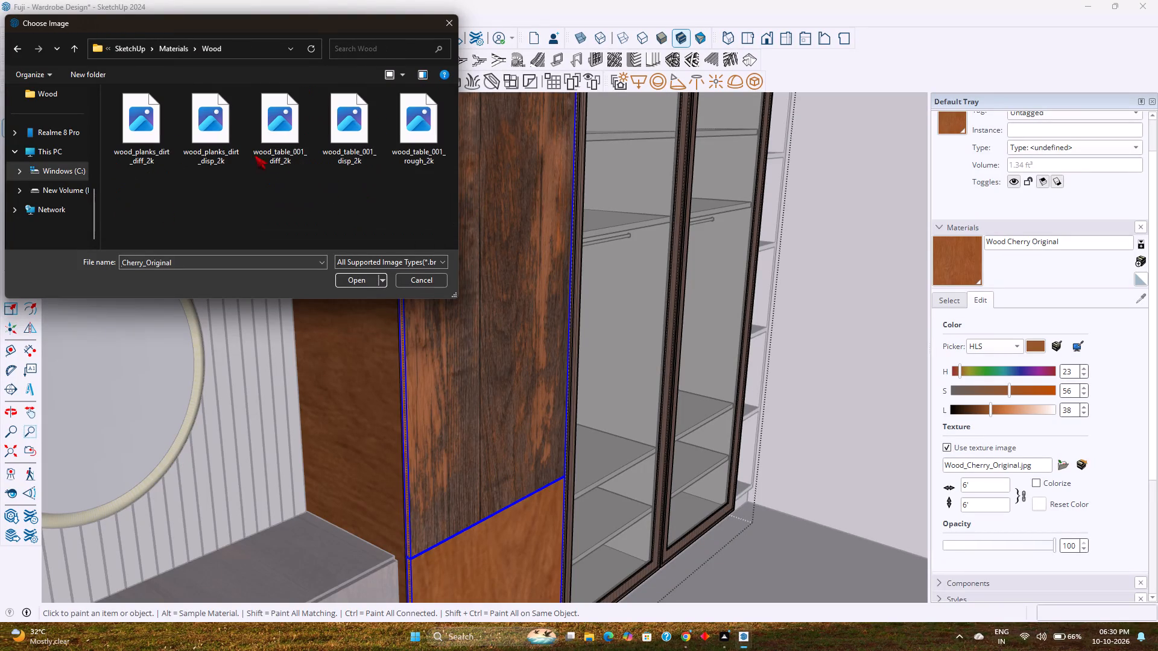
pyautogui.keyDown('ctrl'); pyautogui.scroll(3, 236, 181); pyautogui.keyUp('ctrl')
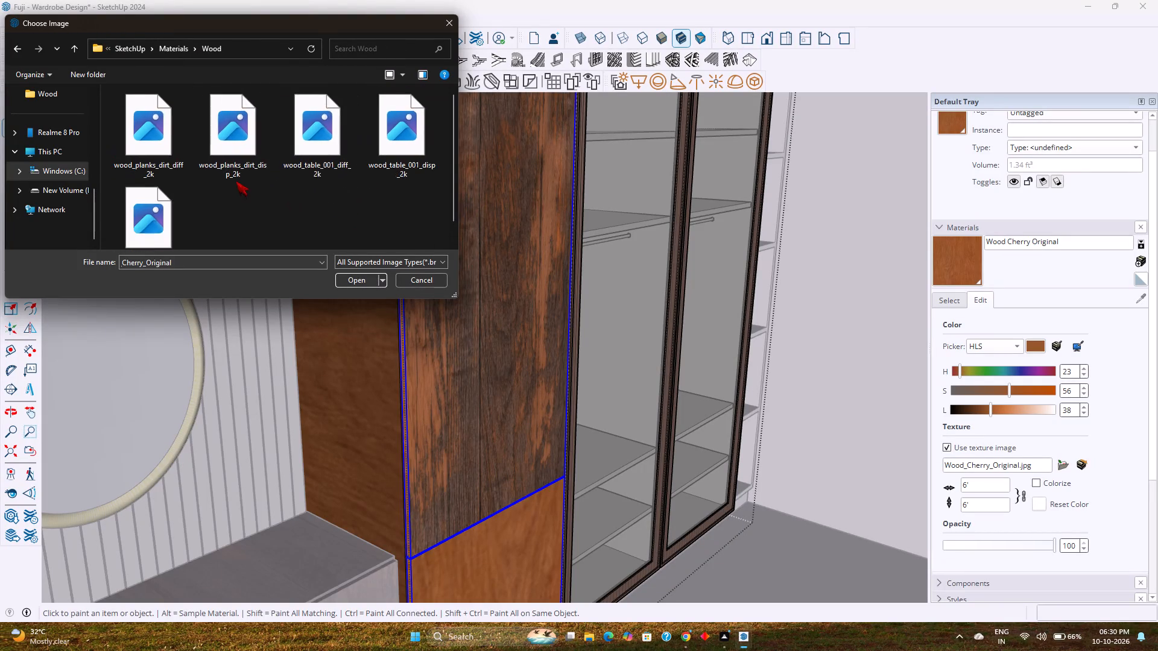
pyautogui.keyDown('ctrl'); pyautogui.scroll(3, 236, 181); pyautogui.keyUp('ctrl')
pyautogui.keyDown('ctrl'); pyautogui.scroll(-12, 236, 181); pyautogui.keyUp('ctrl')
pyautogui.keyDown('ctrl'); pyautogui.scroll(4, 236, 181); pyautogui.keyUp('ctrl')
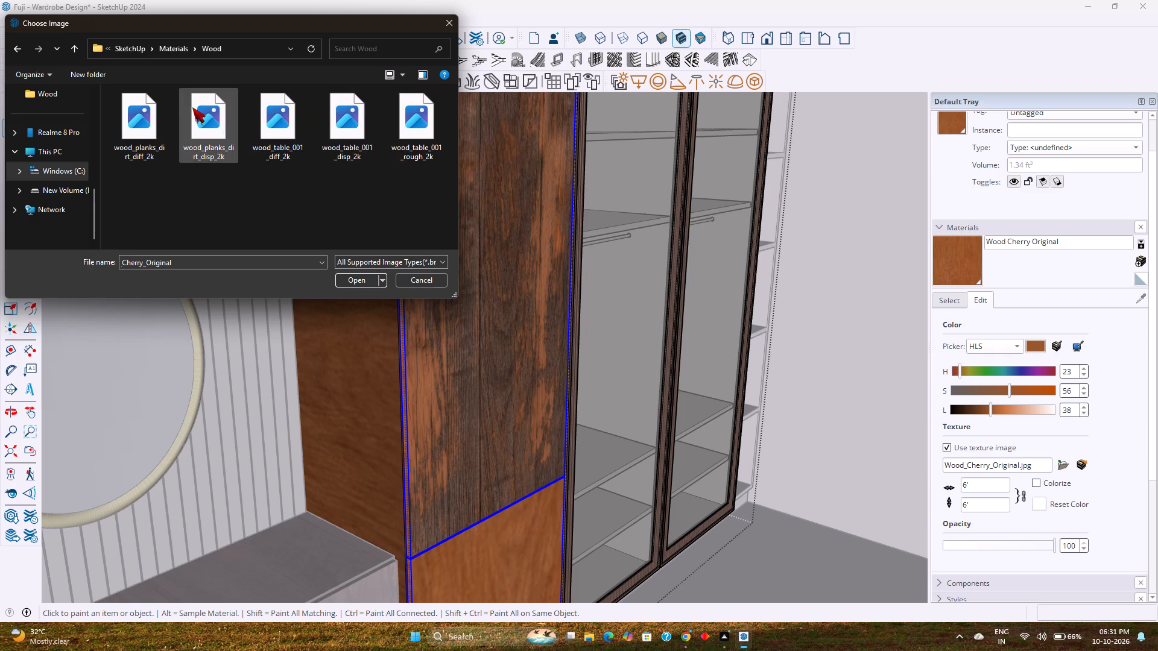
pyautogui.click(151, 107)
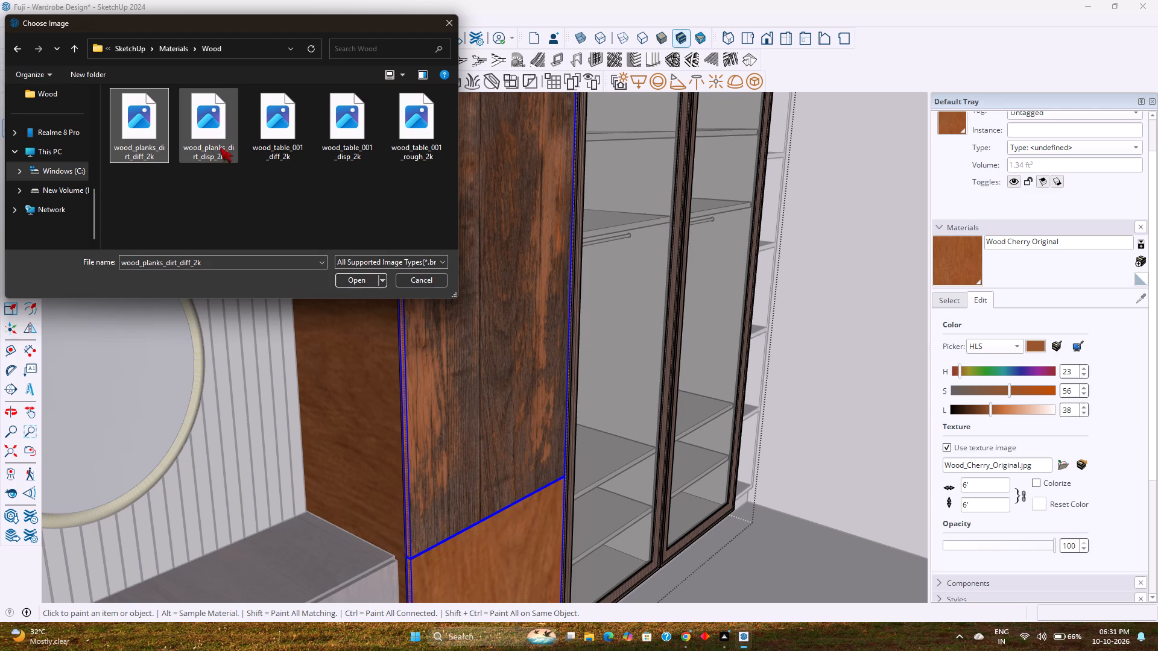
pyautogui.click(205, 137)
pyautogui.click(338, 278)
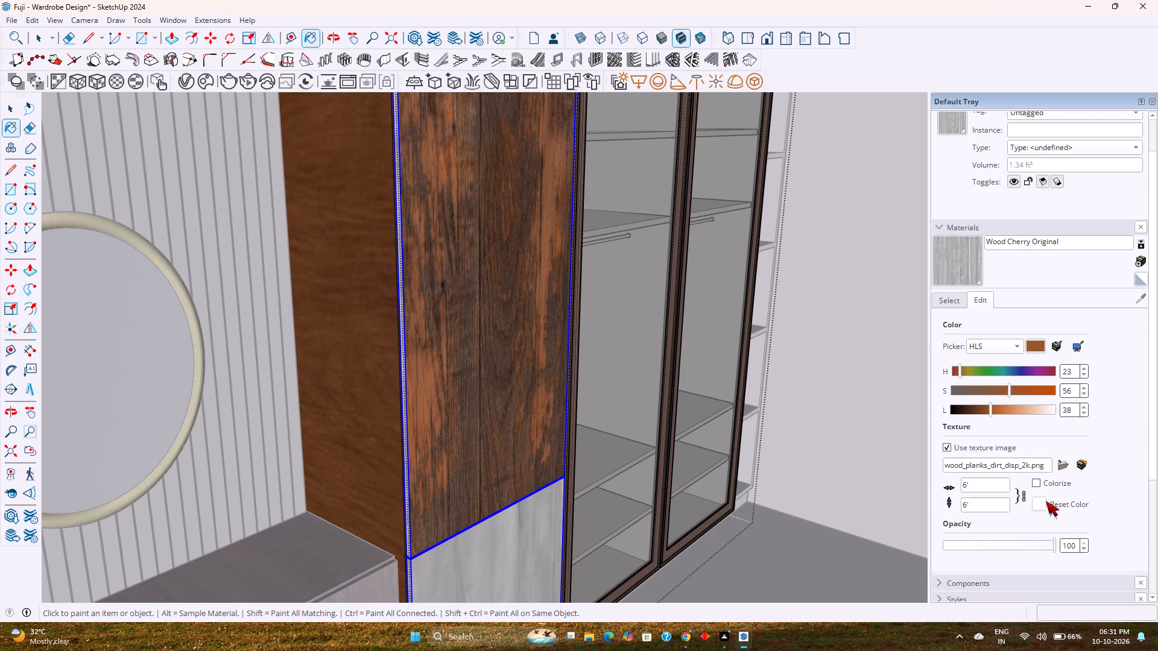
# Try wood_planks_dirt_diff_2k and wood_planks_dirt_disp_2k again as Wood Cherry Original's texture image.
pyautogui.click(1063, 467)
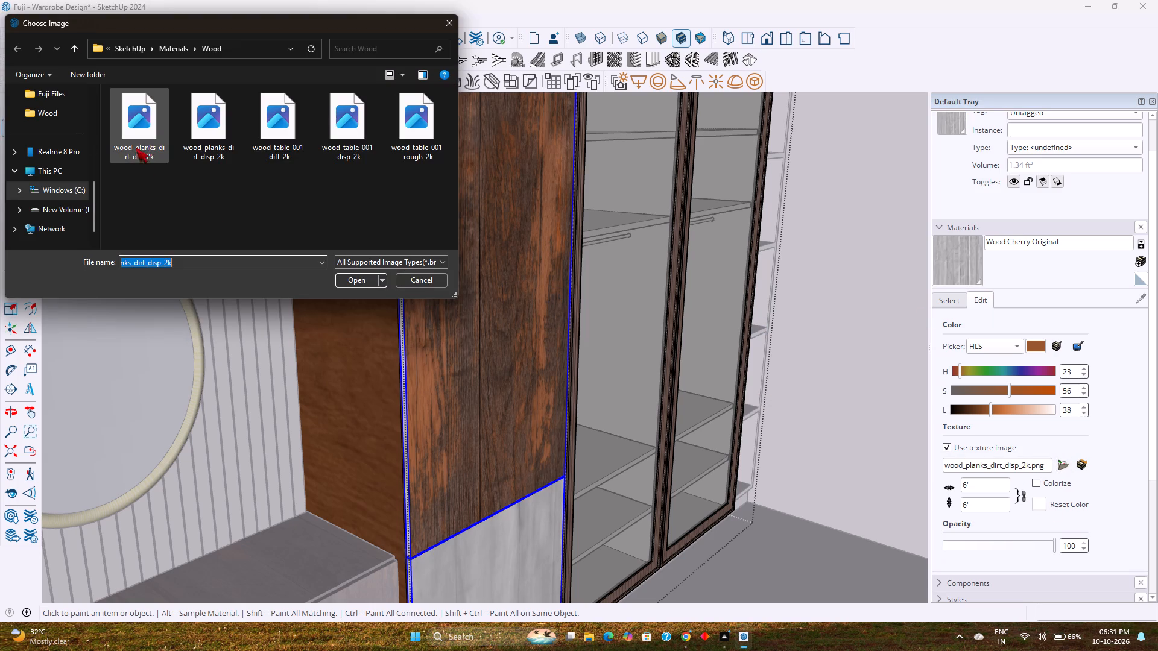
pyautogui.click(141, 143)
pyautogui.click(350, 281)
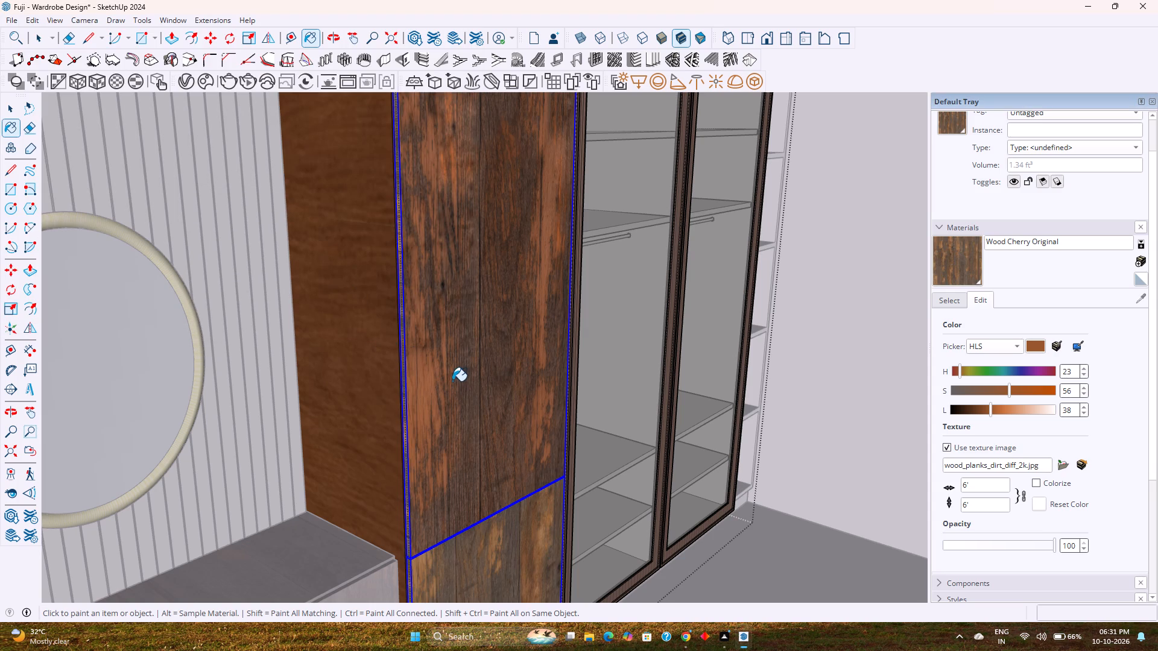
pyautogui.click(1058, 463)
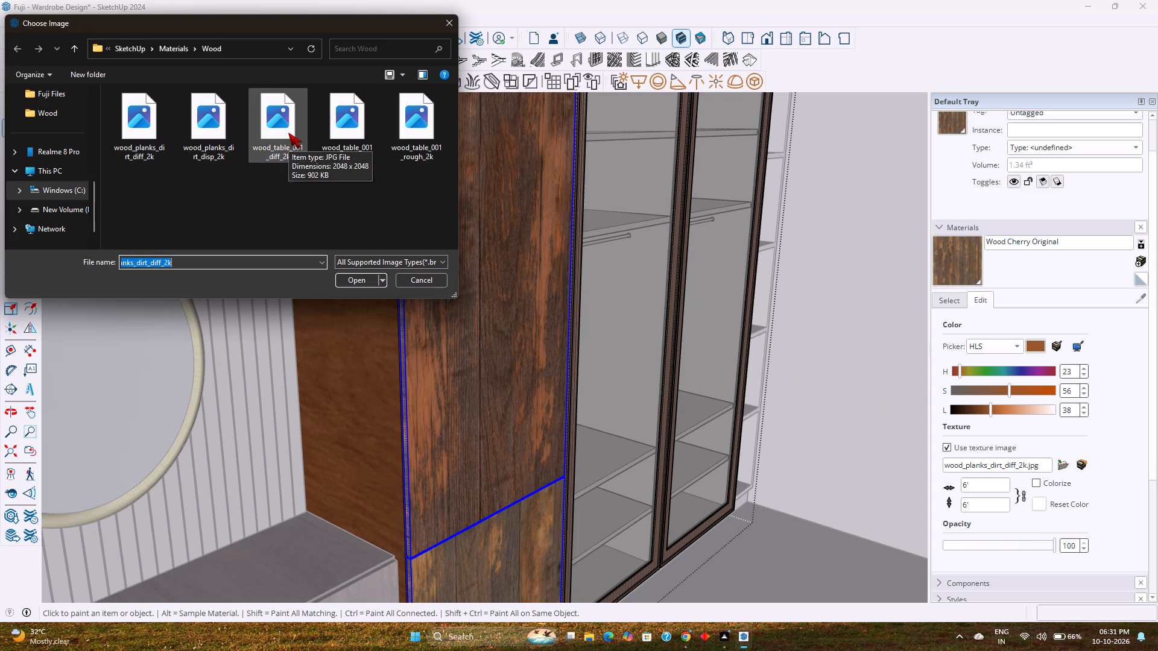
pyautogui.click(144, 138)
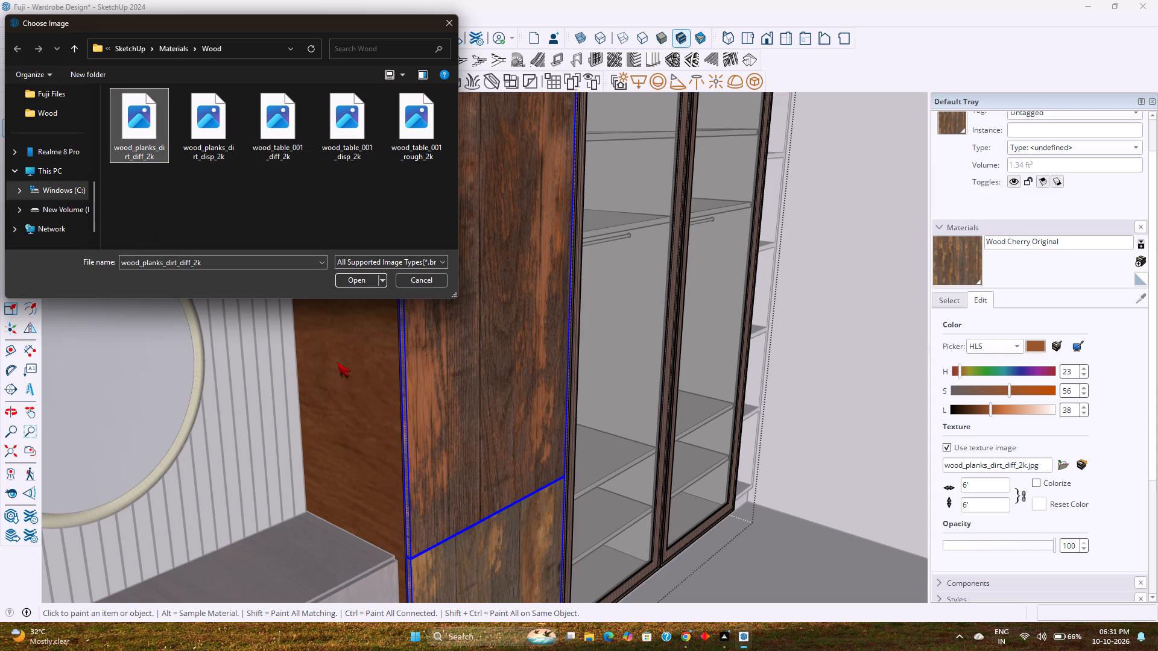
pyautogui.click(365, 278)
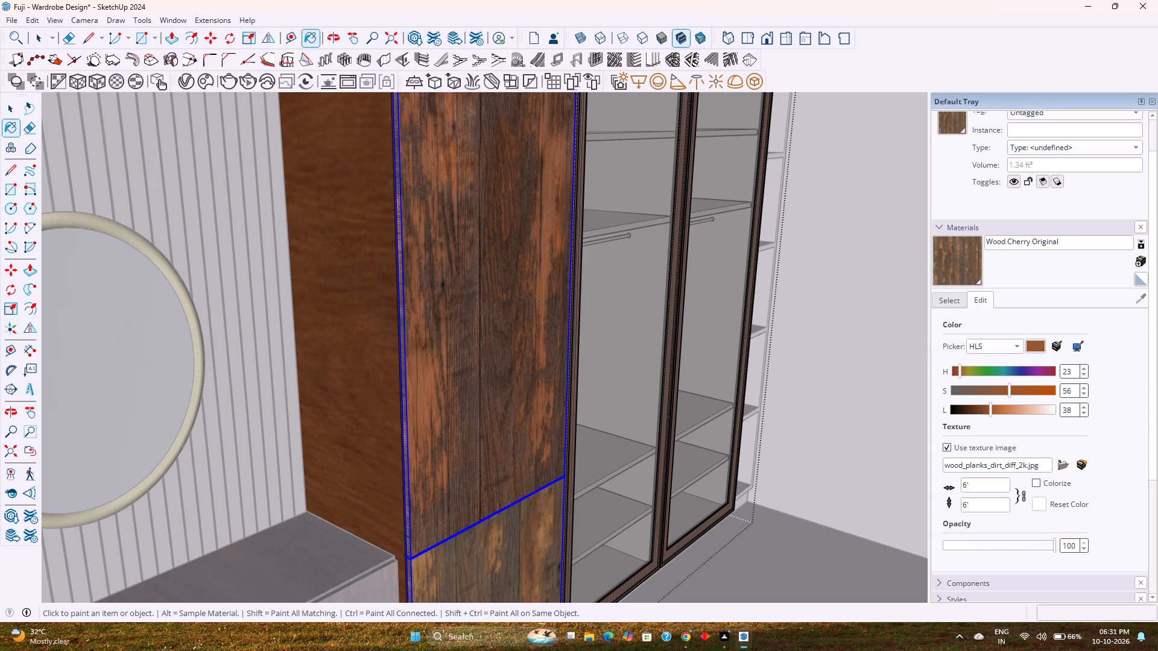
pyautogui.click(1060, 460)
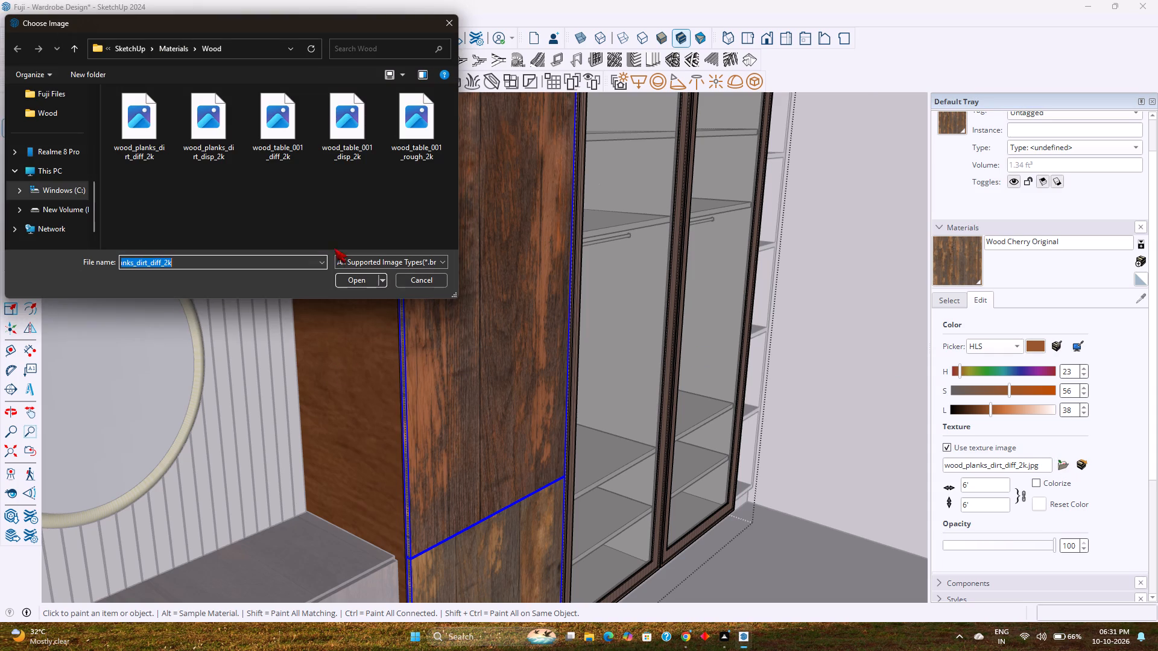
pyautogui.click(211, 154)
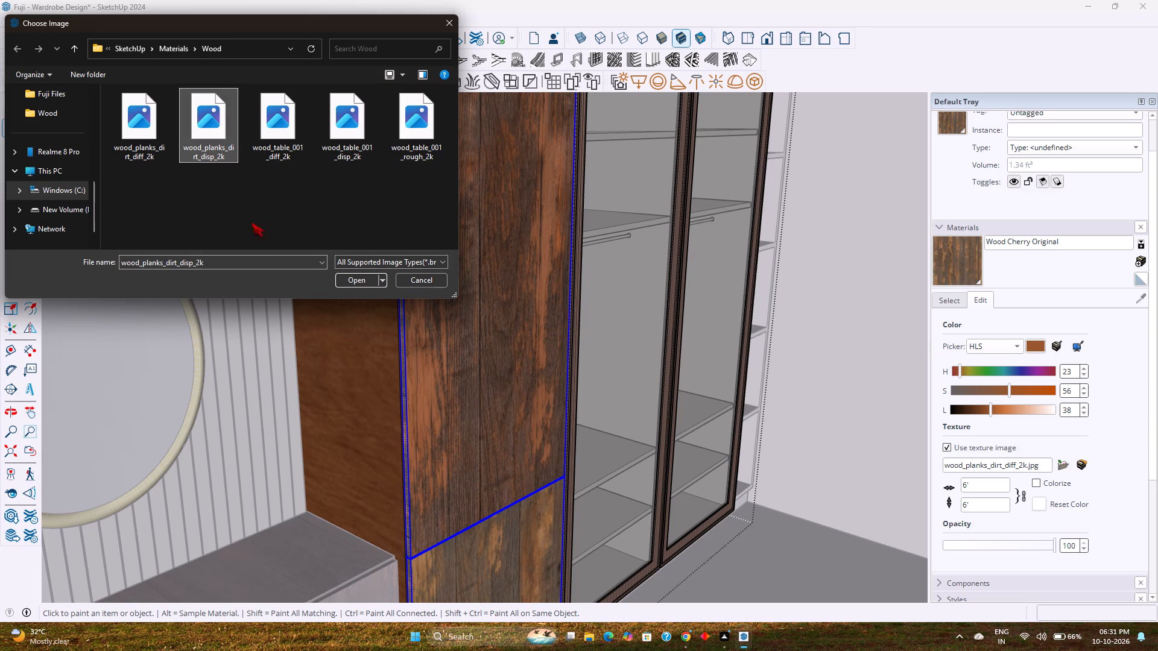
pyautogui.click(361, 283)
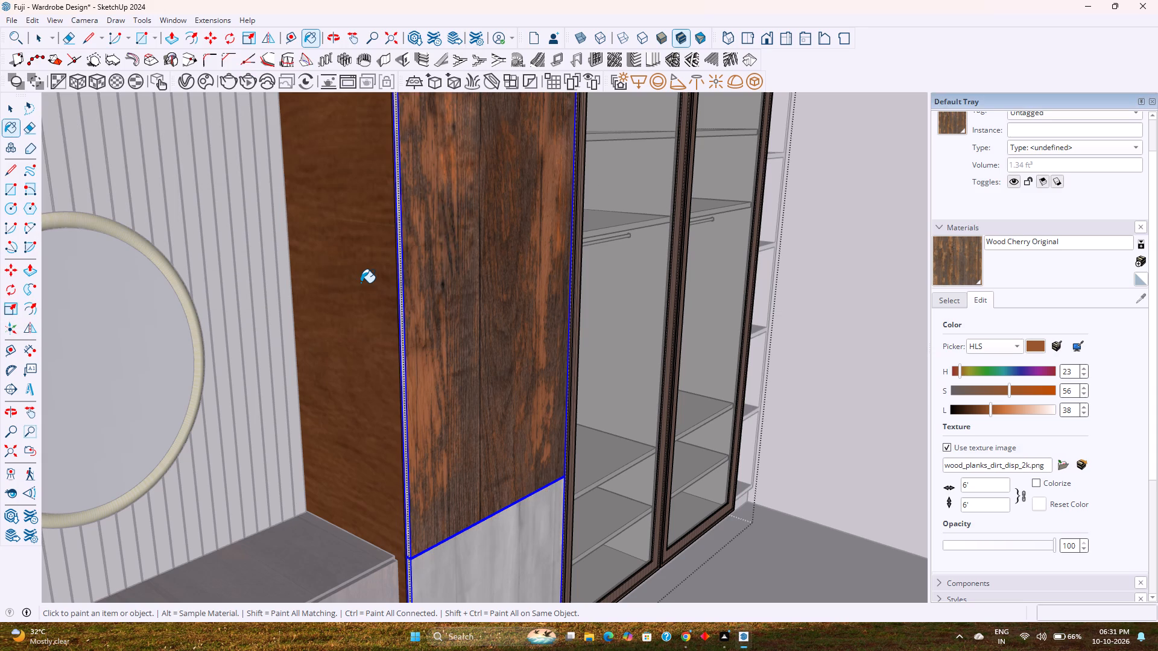
# Set Wood Cherry Original's texture image to wood_table_001_diff_2k.
pyautogui.click(1061, 470)
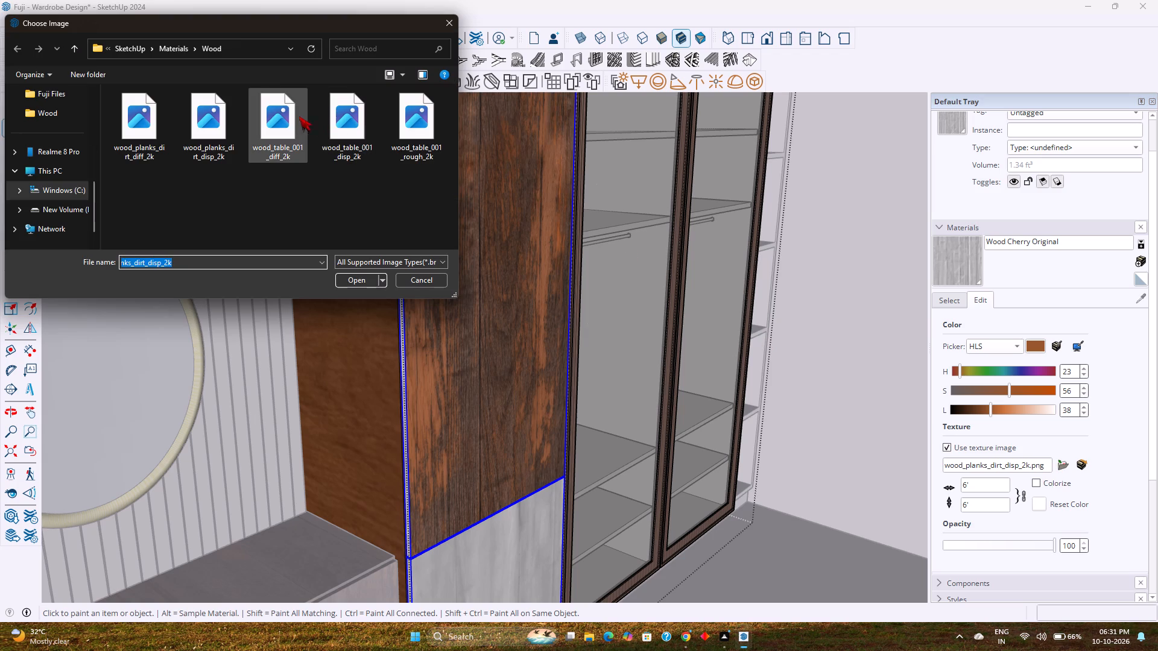
pyautogui.click(294, 115)
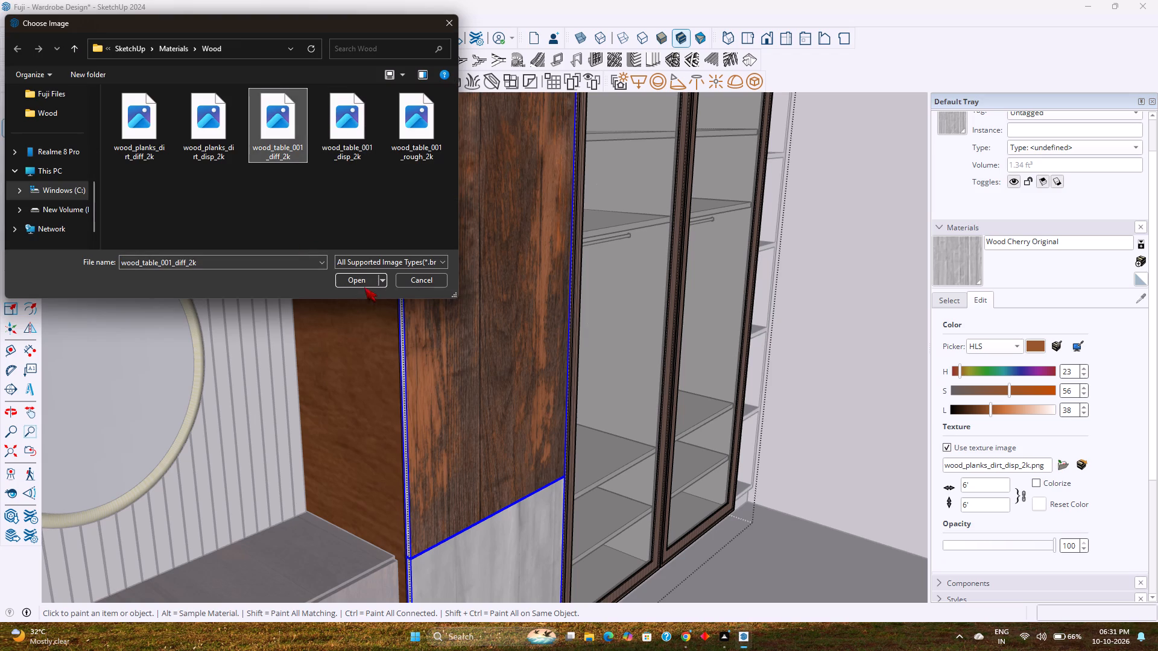
pyautogui.click(363, 281)
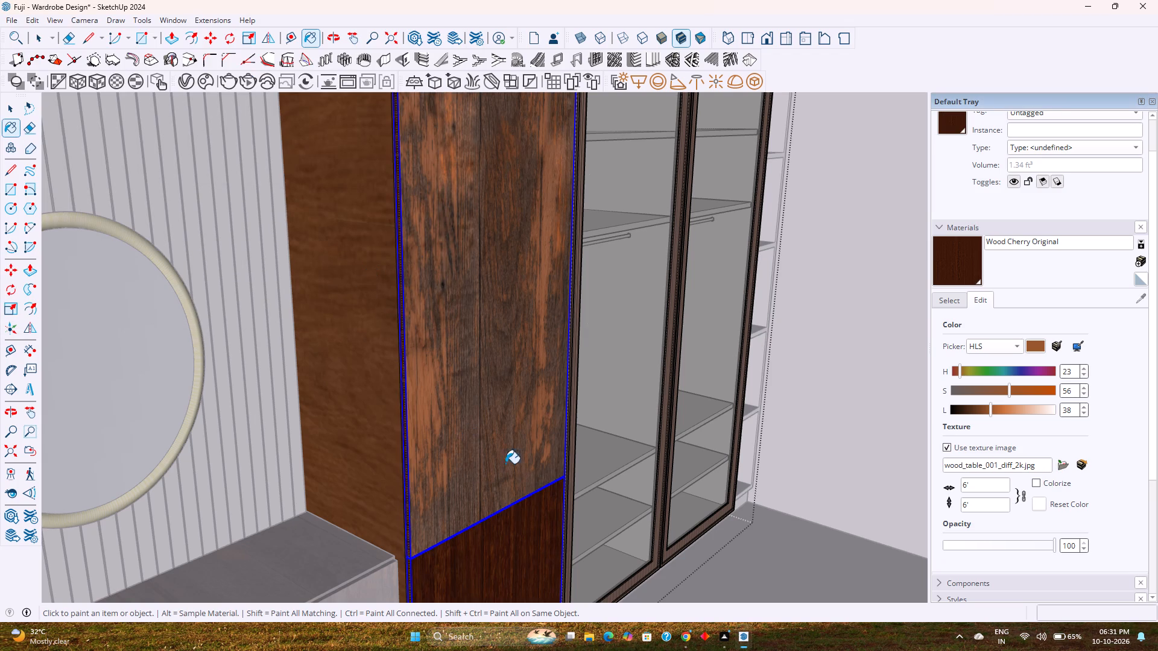
# Open the solid-door wardrobe group and paint its upper door with Wood Cherry Original.
pyautogui.click(508, 409)
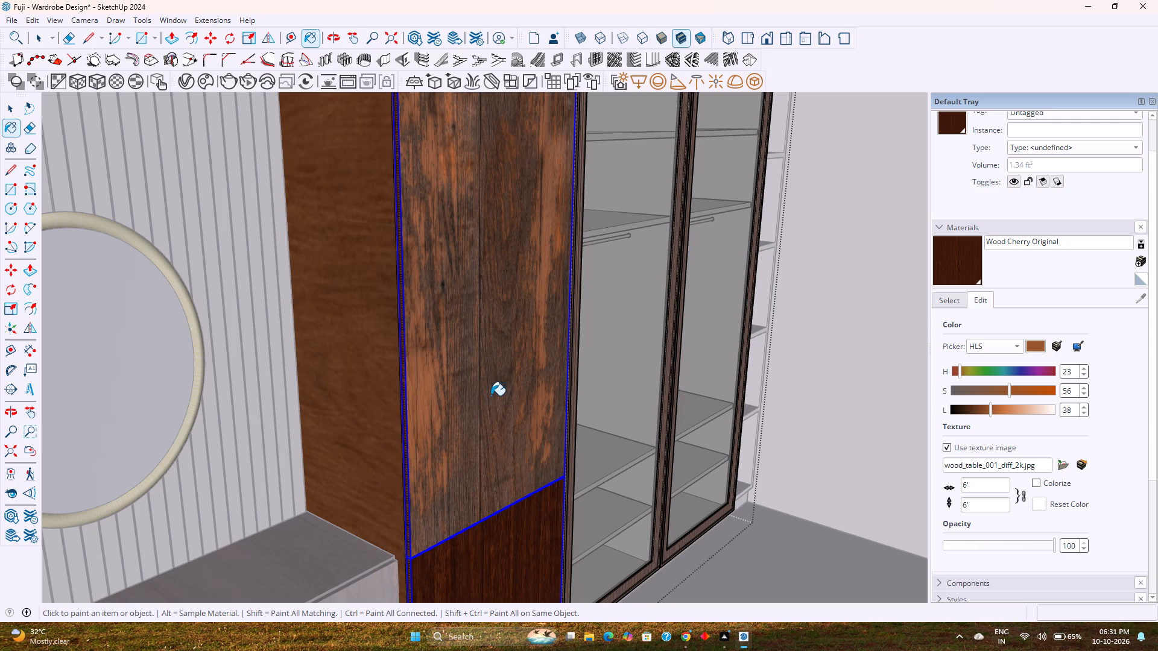
pyautogui.press('space')
pyautogui.doubleClick(491, 391)
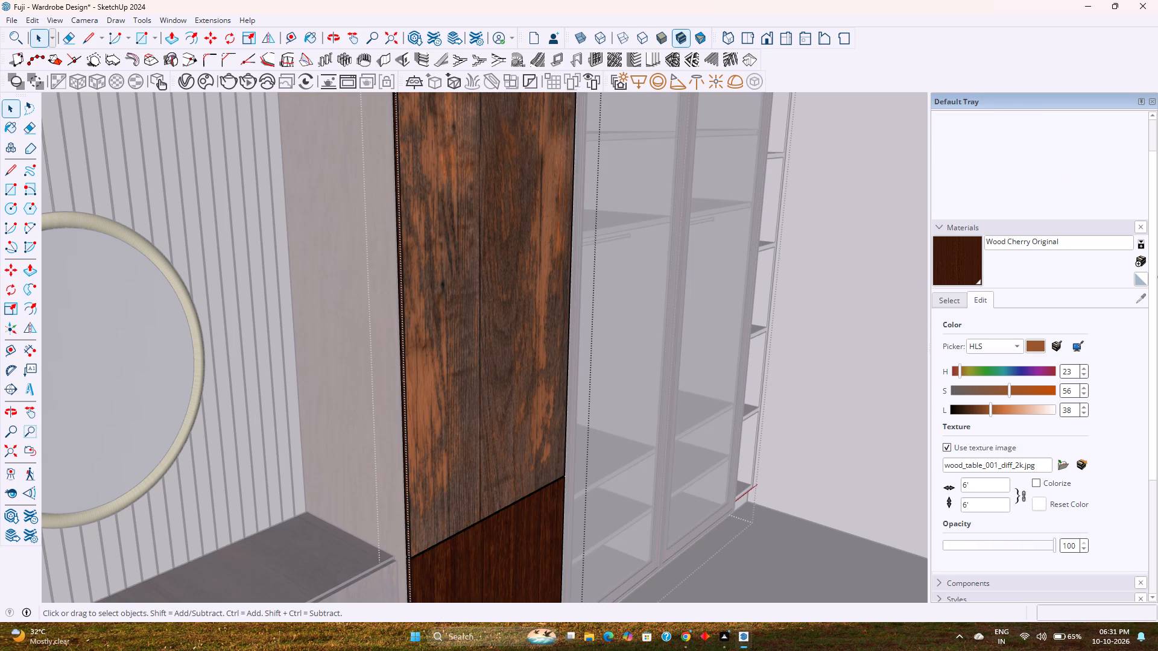
pyautogui.click(963, 257)
pyautogui.click(522, 274)
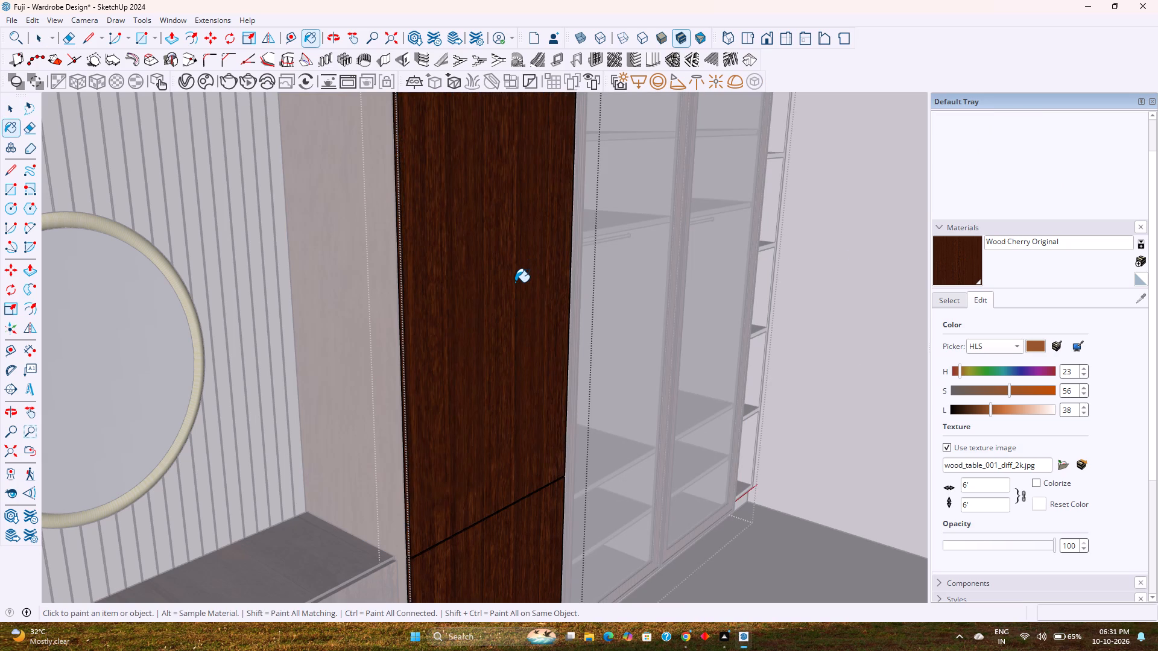
# Paint the wardrobe's lower solid door with Wood Cherry Original and leave the group.
pyautogui.scroll(-2, 515, 283)
pyautogui.moveTo(561, 330); pyautogui.dragTo(553, 313, button='middle')
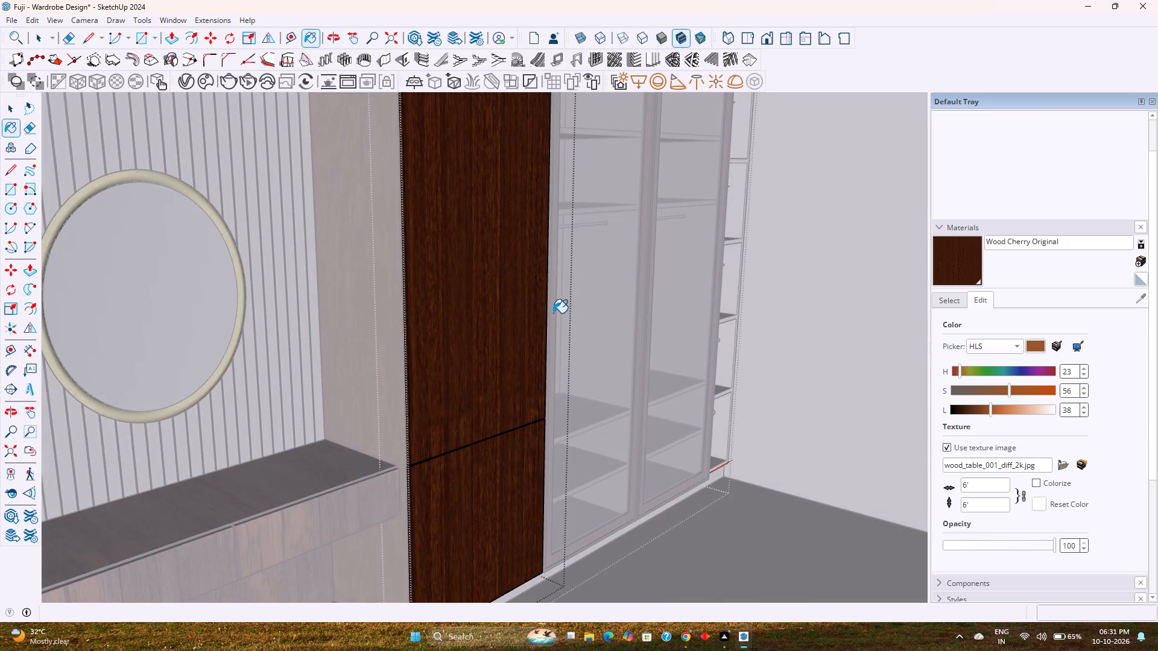
pyautogui.scroll(-4, 552, 313)
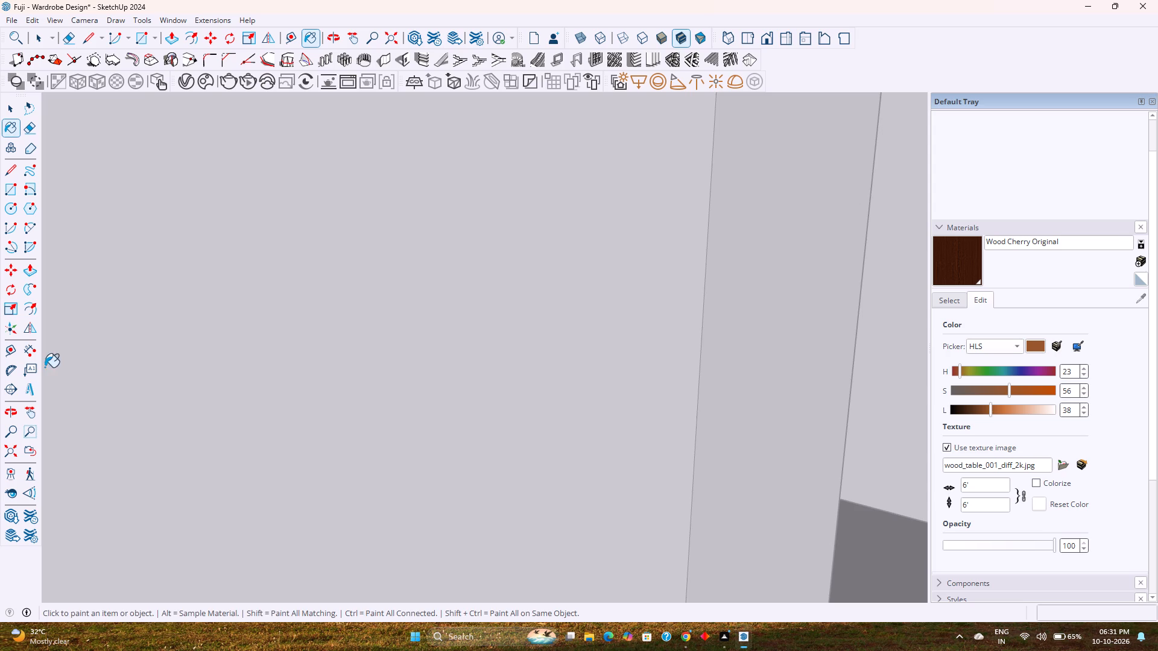
pyautogui.scroll(4, 505, 326)
pyautogui.click(14, 447)
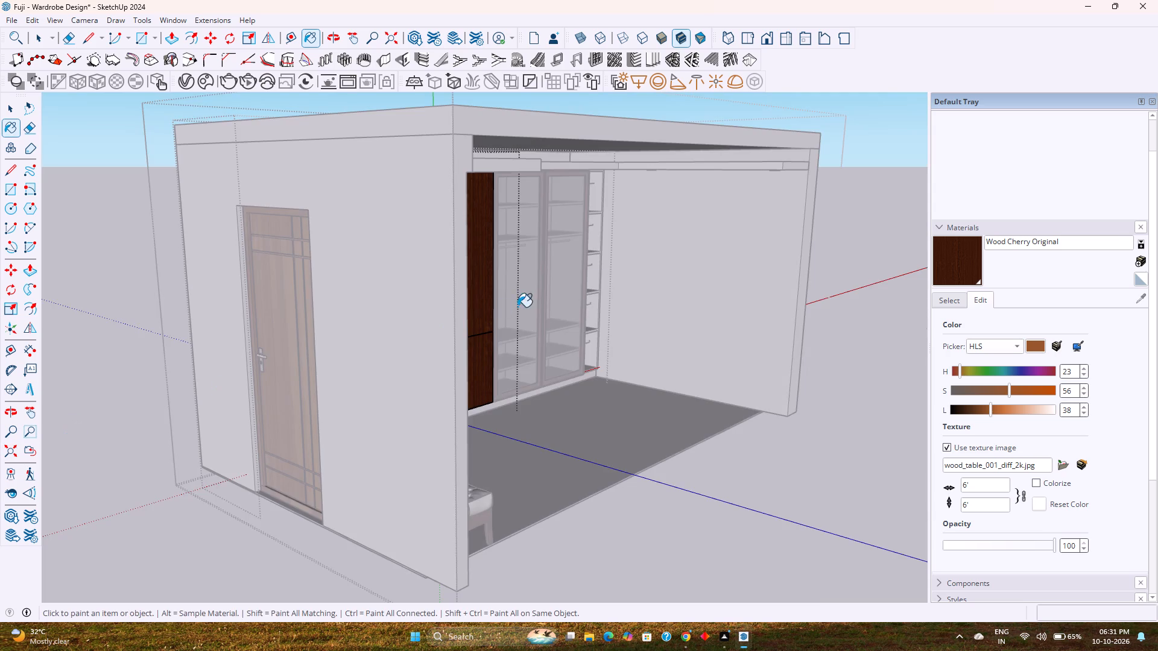
pyautogui.scroll(13, 530, 341)
pyautogui.click(443, 360)
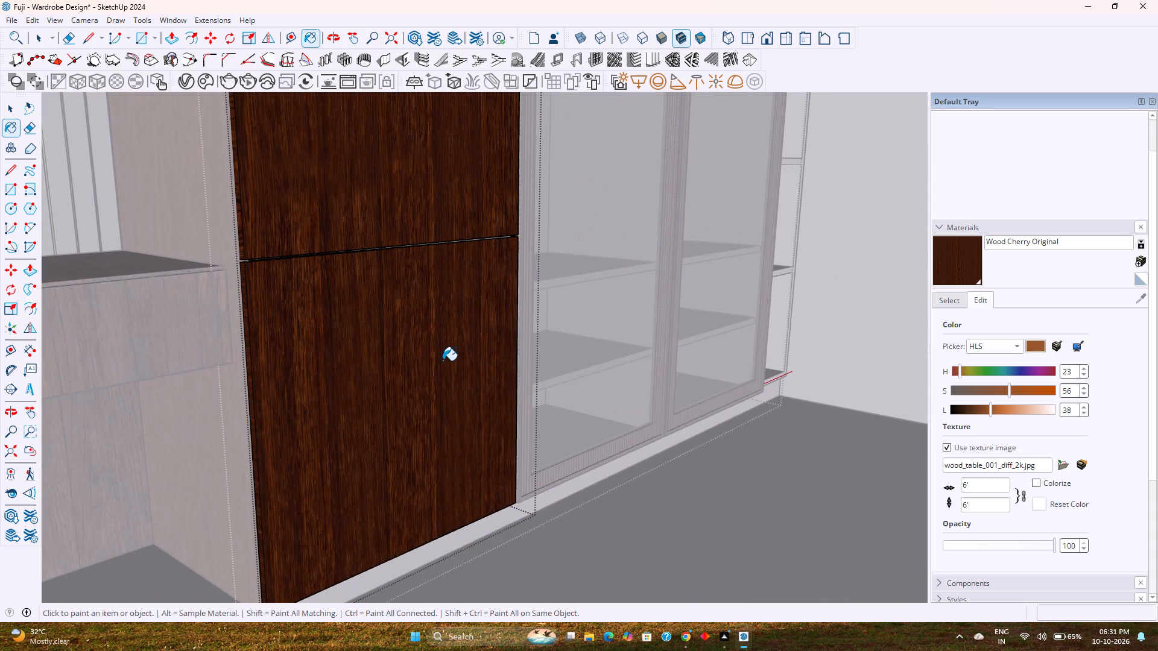
pyautogui.scroll(-1, 467, 357)
pyautogui.moveTo(467, 357); pyautogui.dragTo(347, 382, button='middle')
pyautogui.scroll(-5, 349, 371)
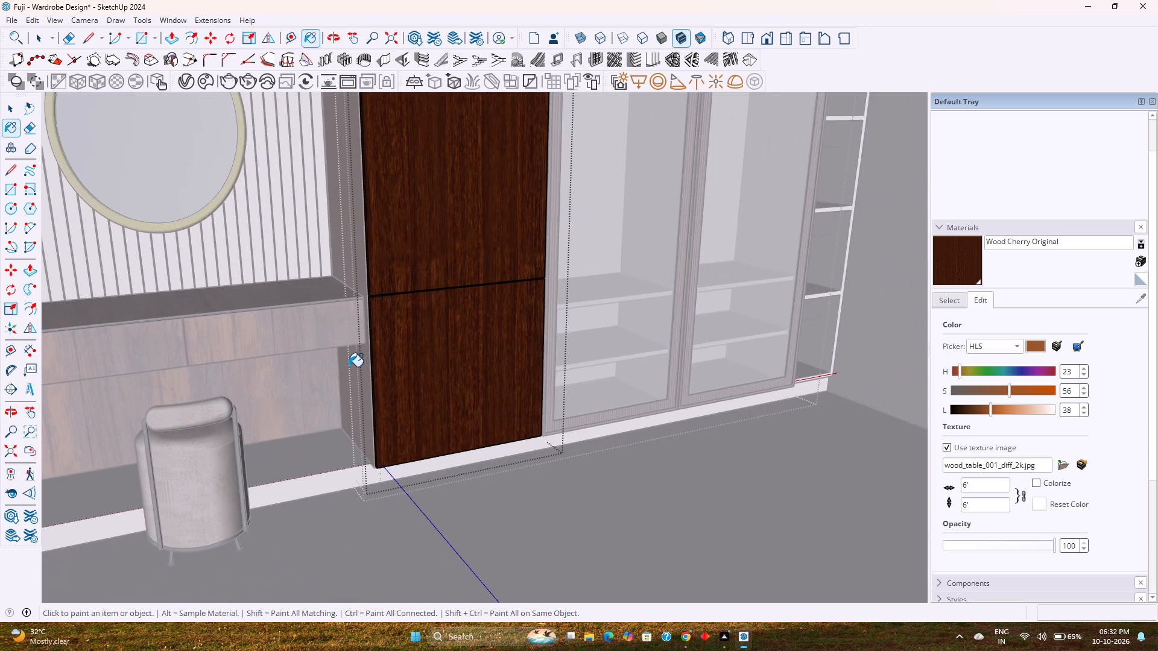
pyautogui.keyDown('shift'); pyautogui.moveTo(350, 362); pyautogui.dragTo(489, 456, button='middle'); pyautogui.keyUp('shift')
pyautogui.press('Escape')
pyautogui.press('Escape')
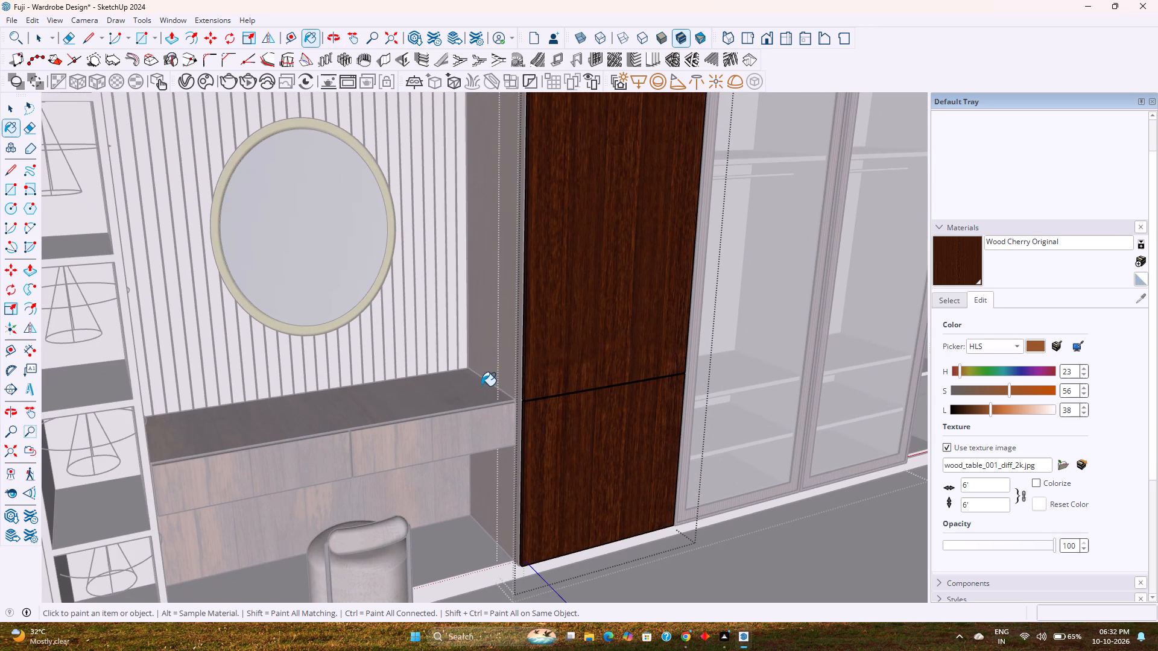
pyautogui.press('space')
pyautogui.press('Escape')
pyautogui.press('Escape')
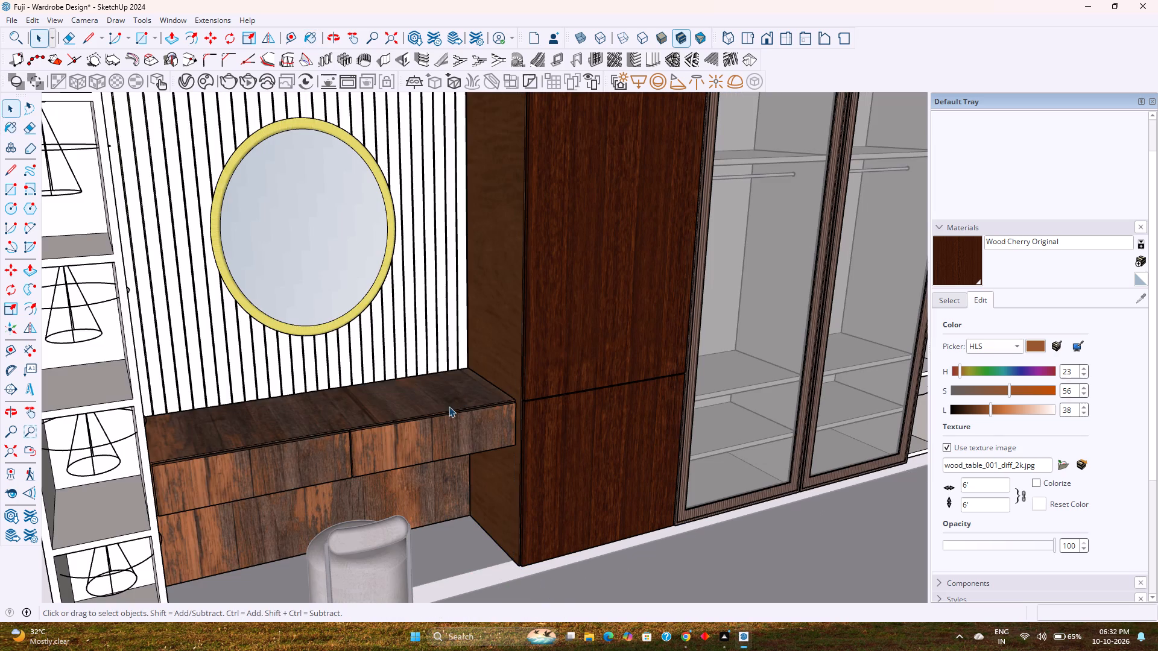
# Open the dressing table group and paint both drawer fronts and the countertop with Wood Cherry Original.
pyautogui.click(440, 418)
pyautogui.doubleClick(440, 418)
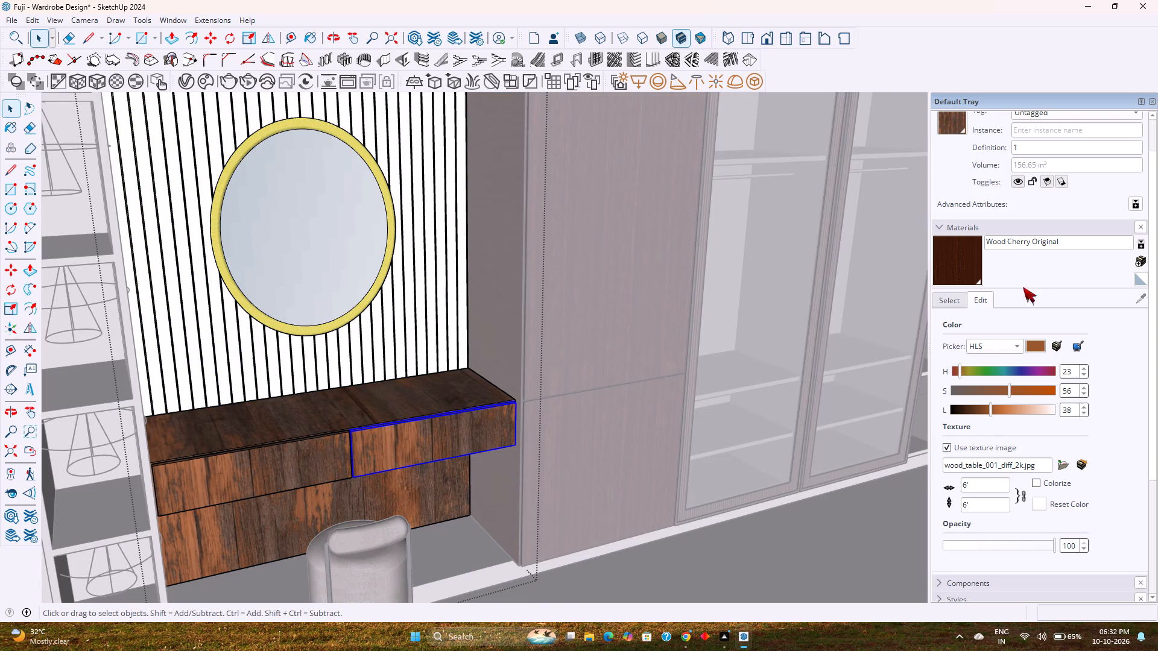
pyautogui.click(964, 252)
pyautogui.click(369, 442)
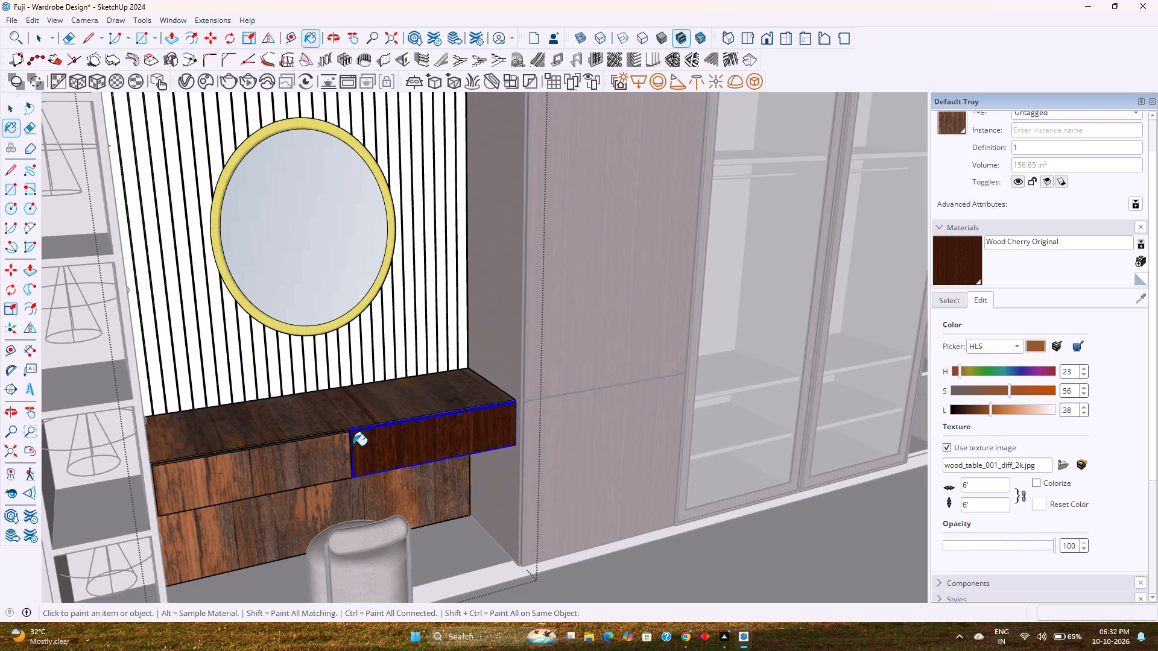
pyautogui.click(340, 447)
pyautogui.click(348, 417)
# Paint the dressing table's back panel and the underside of its drawer unit with Wood Cherry Original, and leave the group.
pyautogui.moveTo(398, 454); pyautogui.dragTo(308, 366, button='middle')
pyautogui.click(463, 511)
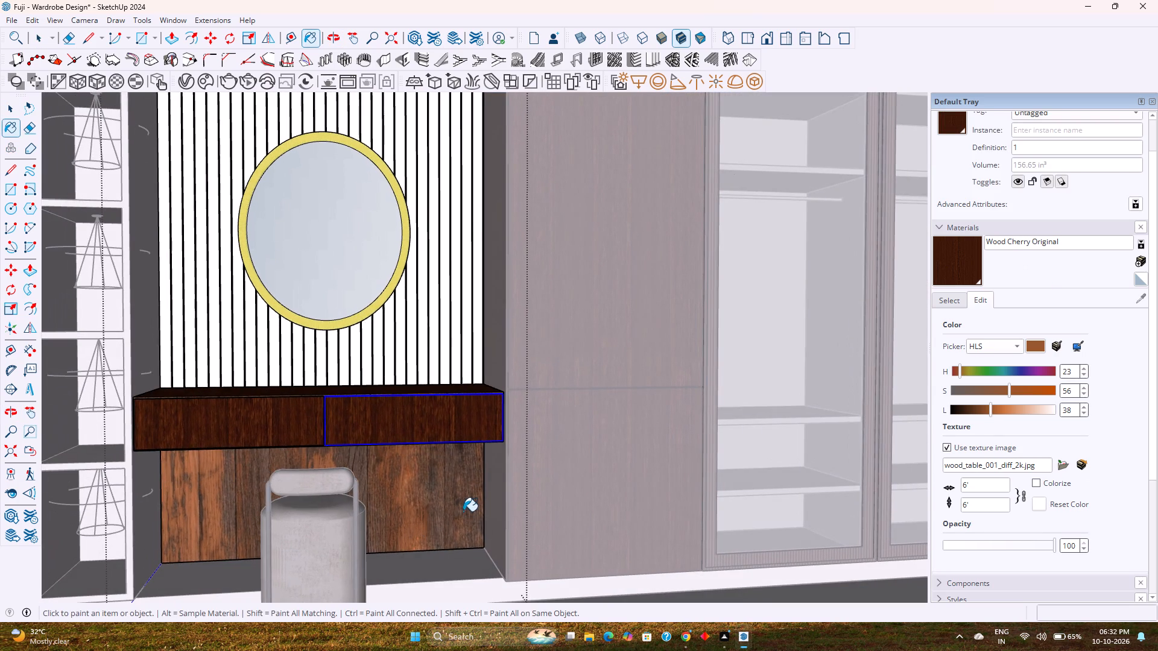
pyautogui.moveTo(455, 502); pyautogui.dragTo(444, 361, button='middle')
pyautogui.scroll(7, 438, 504)
pyautogui.click(461, 473)
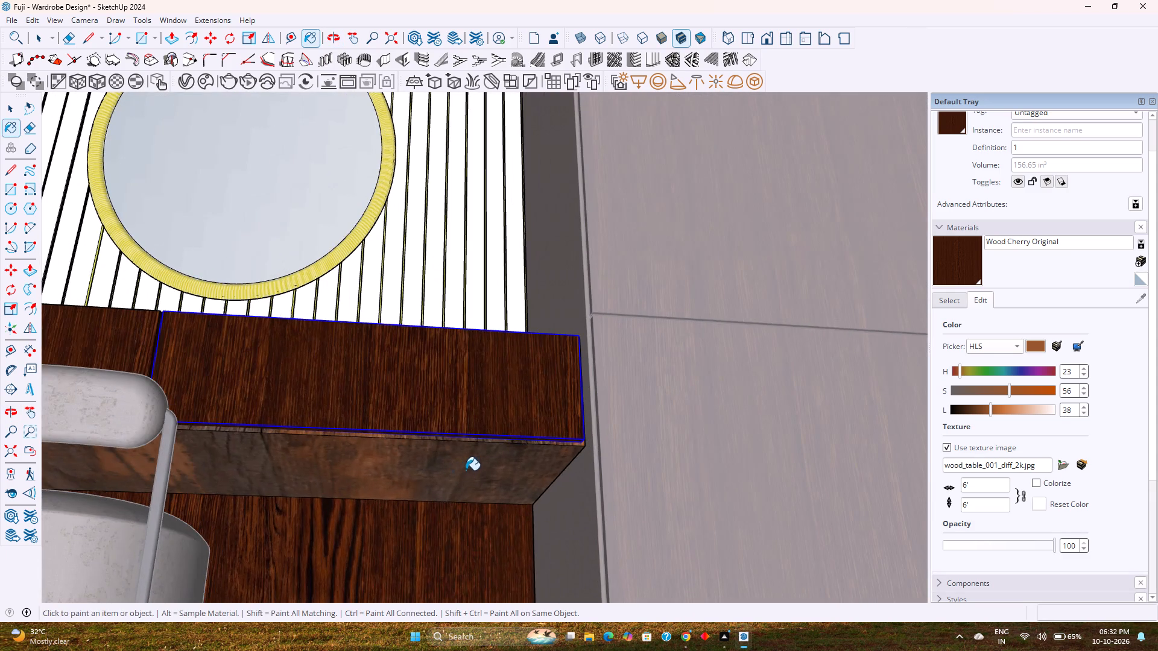
pyautogui.moveTo(495, 434); pyautogui.dragTo(351, 561, button='middle')
pyautogui.scroll(-4, 468, 374)
pyautogui.moveTo(468, 373); pyautogui.dragTo(639, 536, button='middle')
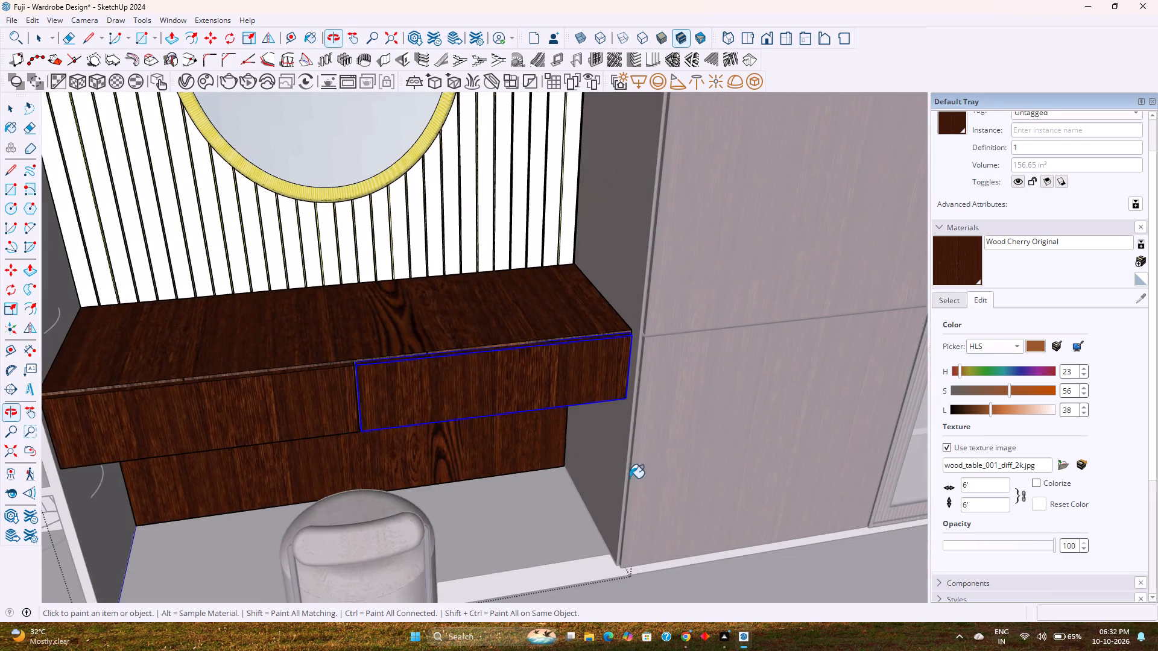
pyautogui.scroll(-3, 590, 403)
pyautogui.moveTo(638, 461); pyautogui.dragTo(546, 357, button='middle')
pyautogui.scroll(-8, 546, 355)
pyautogui.moveTo(546, 357); pyautogui.dragTo(581, 350, button='middle')
pyautogui.scroll(1, 581, 350)
pyautogui.press('space')
pyautogui.press('Escape')
pyautogui.scroll(-2, 808, 392)
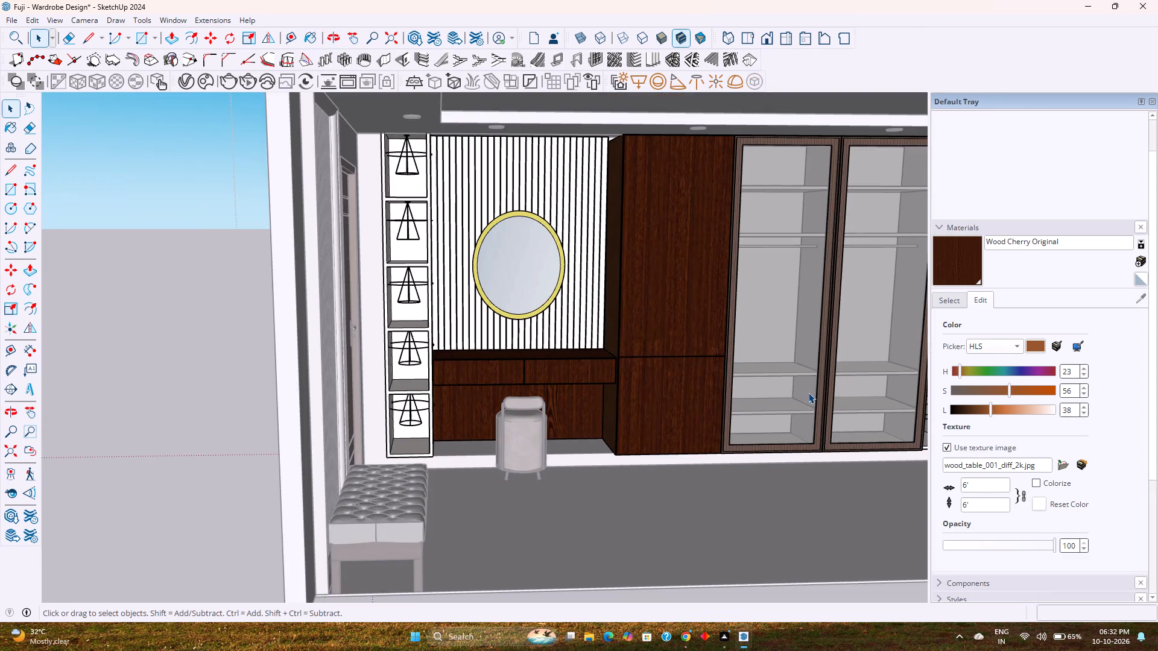
# Set the lightness of the Wood Cherry Original material to 29.
pyautogui.keyDown('shift'); pyautogui.moveTo(792, 398); pyautogui.dragTo(703, 454, button='middle'); pyautogui.keyUp('shift')
pyautogui.moveTo(703, 456); pyautogui.dragTo(666, 423, button='middle')
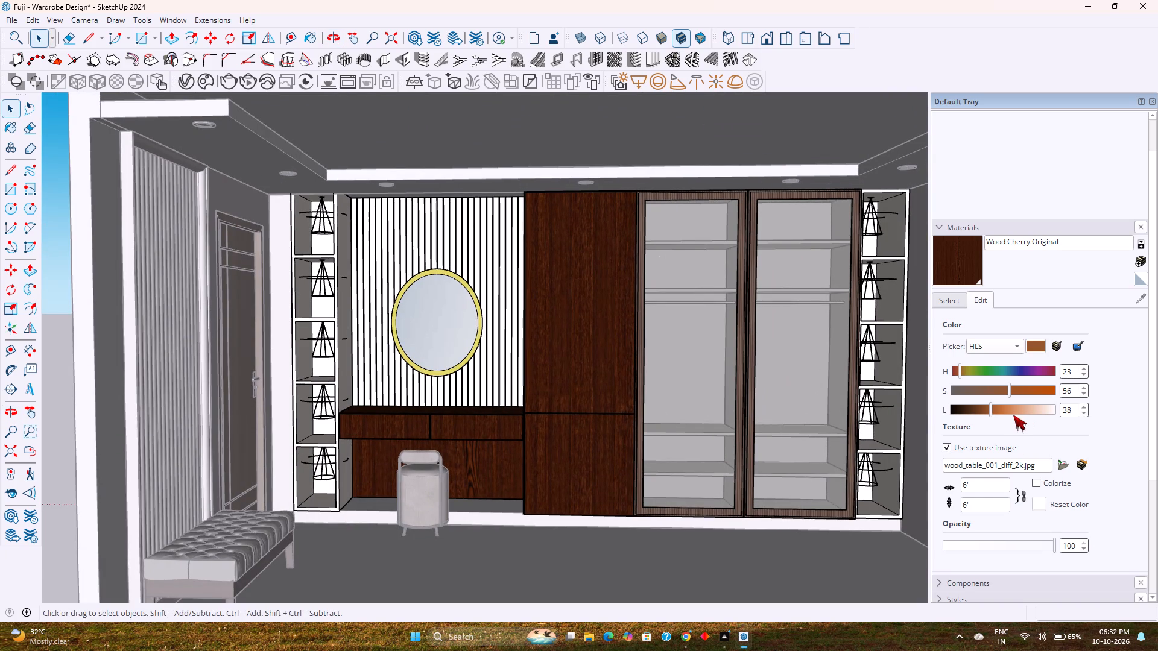
pyautogui.click(1000, 410)
pyautogui.click(1000, 410)
pyautogui.moveTo(1000, 410); pyautogui.dragTo(987, 409)
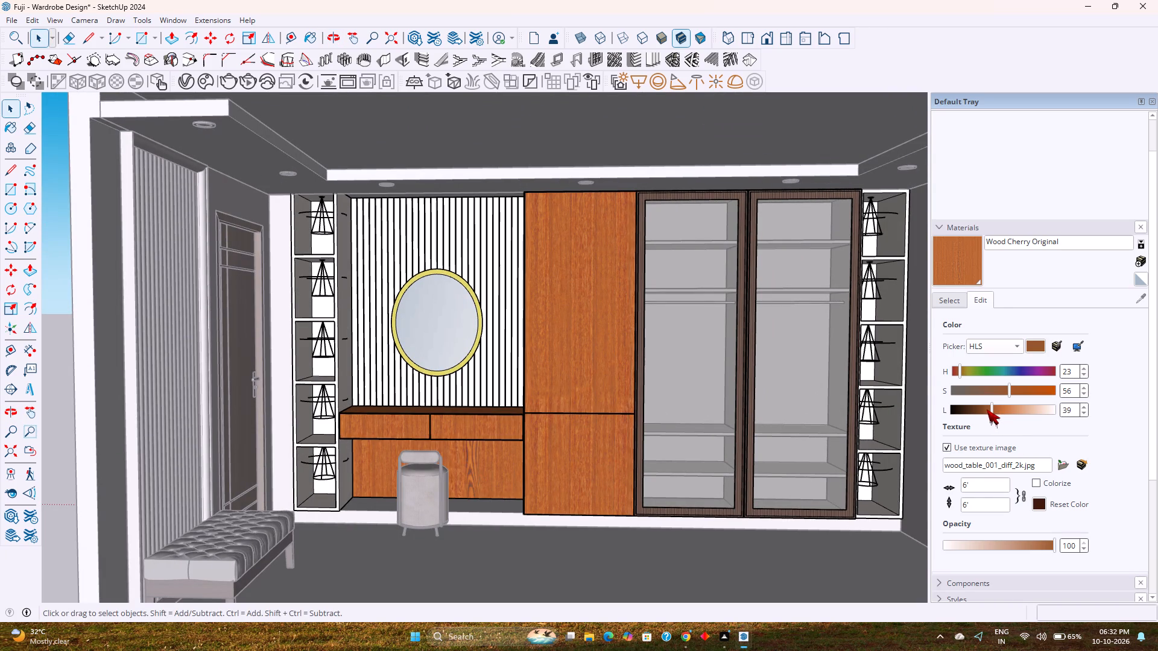
pyautogui.moveTo(987, 409); pyautogui.dragTo(981, 410)
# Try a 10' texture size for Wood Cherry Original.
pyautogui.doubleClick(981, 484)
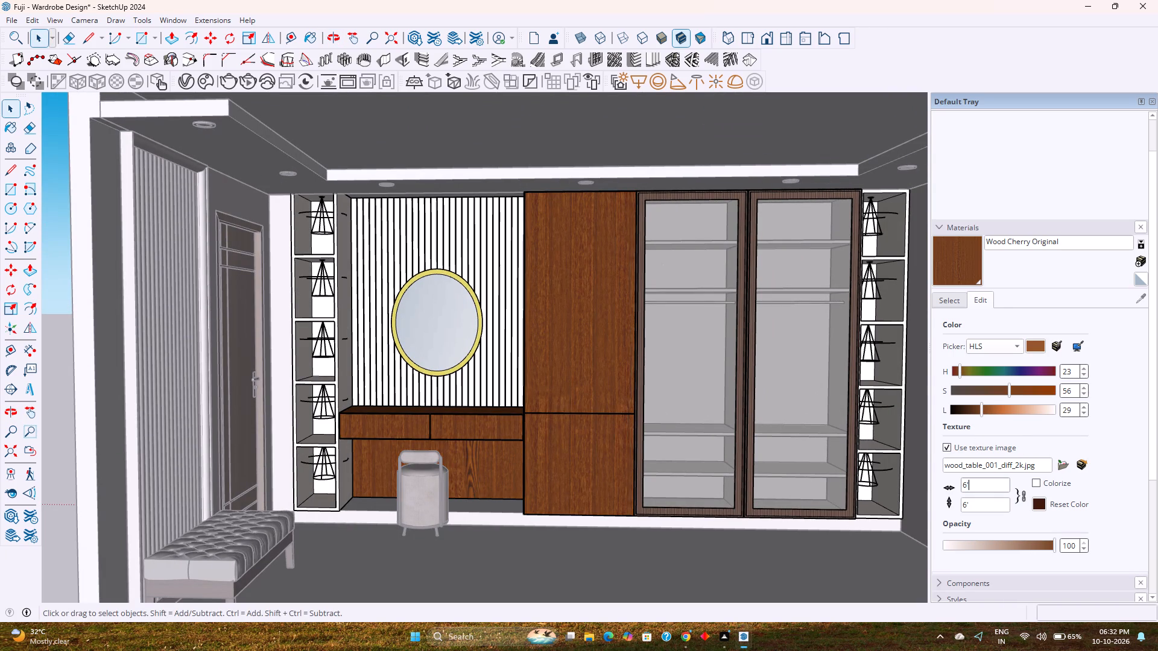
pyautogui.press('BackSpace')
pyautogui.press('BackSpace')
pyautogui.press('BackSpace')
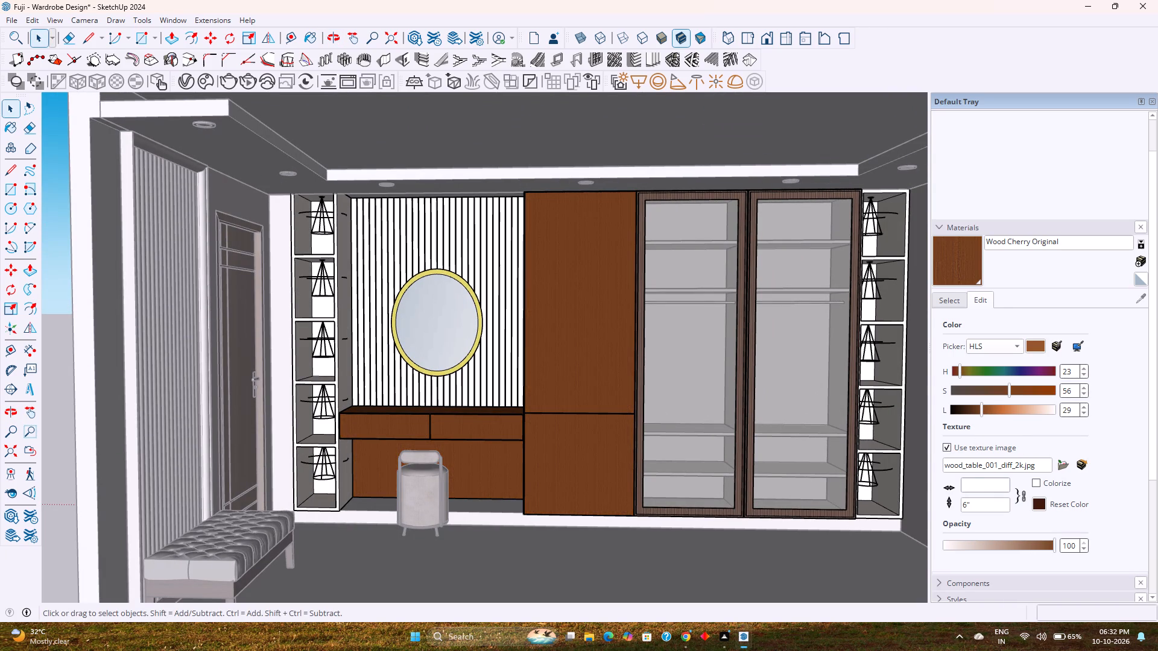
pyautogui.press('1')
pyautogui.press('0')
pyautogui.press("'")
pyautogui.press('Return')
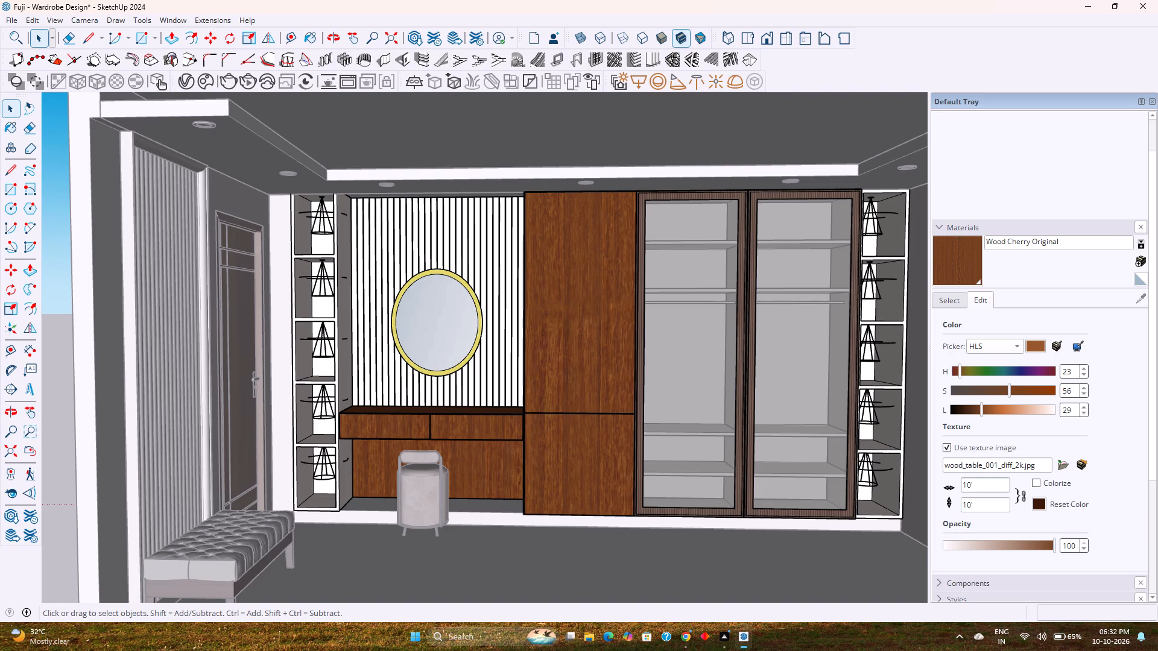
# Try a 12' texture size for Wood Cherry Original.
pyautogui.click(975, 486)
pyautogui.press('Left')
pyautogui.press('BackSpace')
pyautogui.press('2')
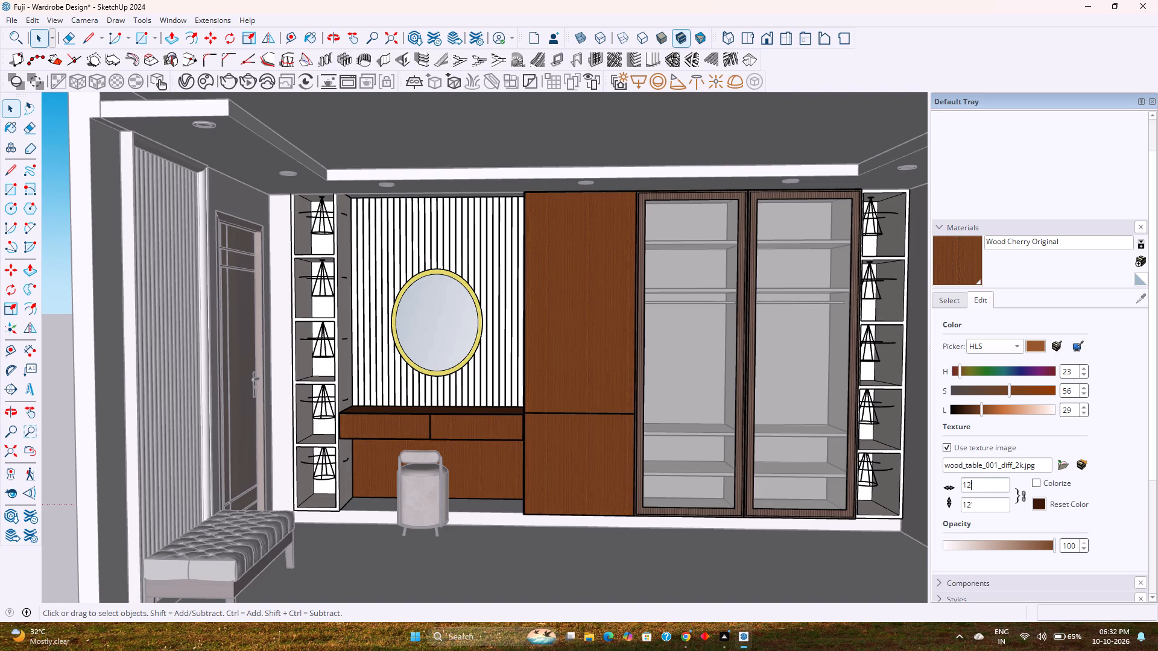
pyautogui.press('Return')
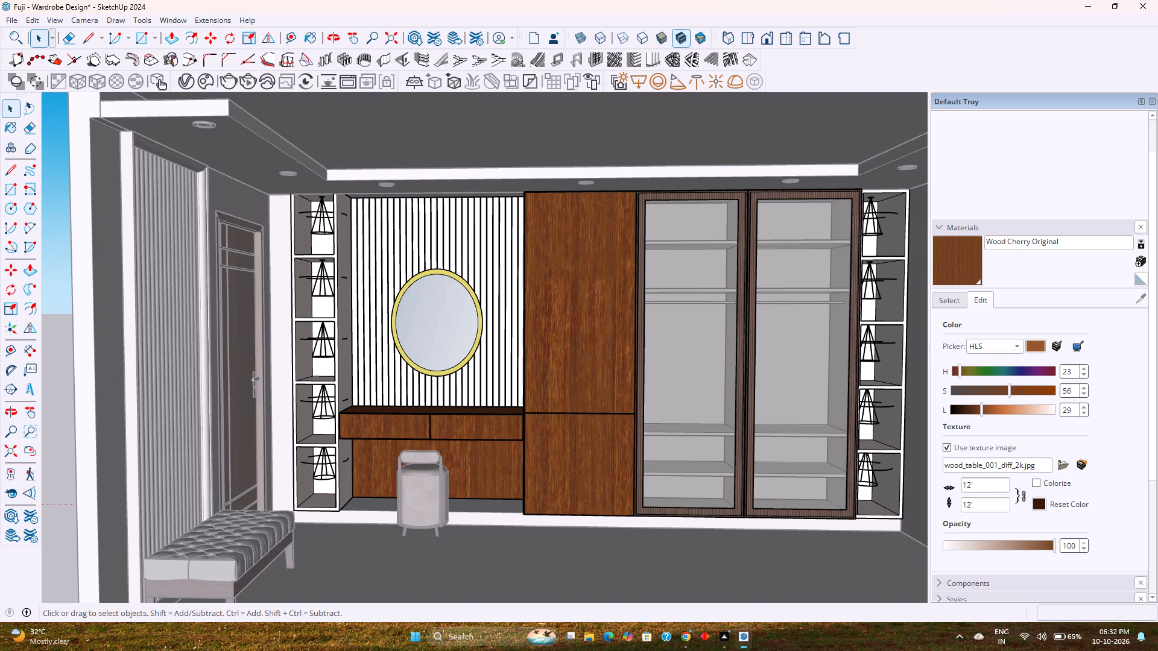
# Set the Wood Cherry Original texture size to 20' by 20' for a larger grain on the doors and dressing table.
pyautogui.click(969, 486)
pyautogui.press('BackSpace')
pyautogui.press('BackSpace')
pyautogui.write('20')
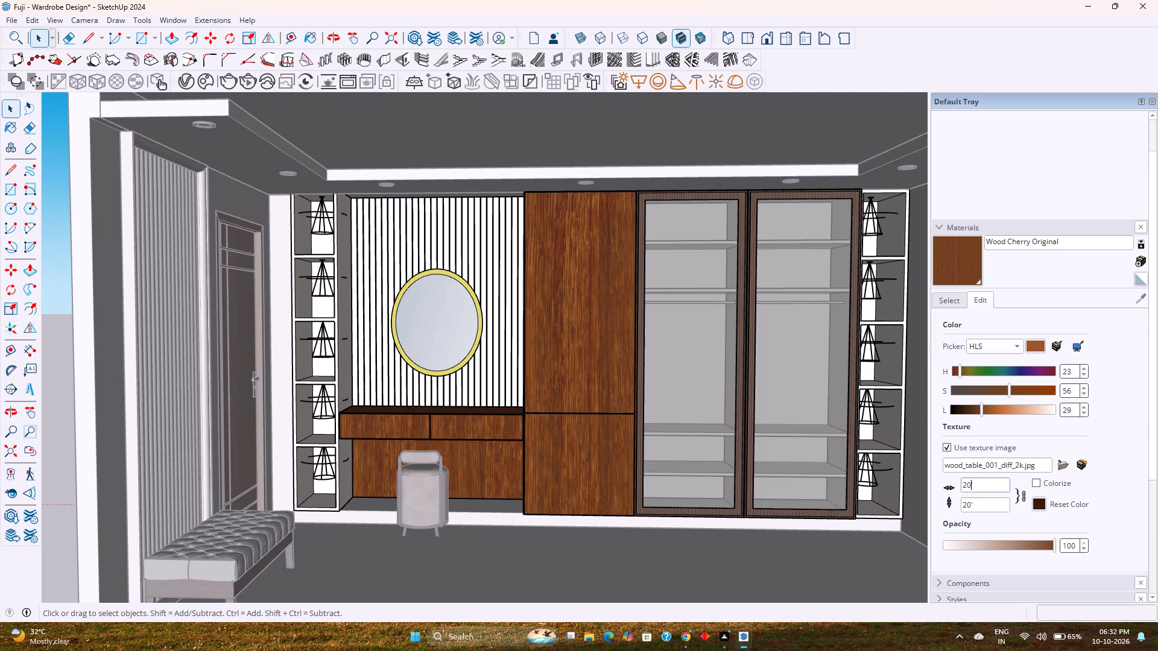
pyautogui.press('Return')
# Reduce the saturation of the Wood Cherry Original material to 48.
pyautogui.moveTo(1009, 391); pyautogui.dragTo(992, 391)
pyautogui.moveTo(992, 391); pyautogui.dragTo(996, 393)
pyautogui.moveTo(996, 393); pyautogui.dragTo(1008, 394)
pyautogui.moveTo(1008, 394); pyautogui.dragTo(1001, 394)
pyautogui.press('space')
pyautogui.press('Escape')
pyautogui.scroll(-3, 631, 368)
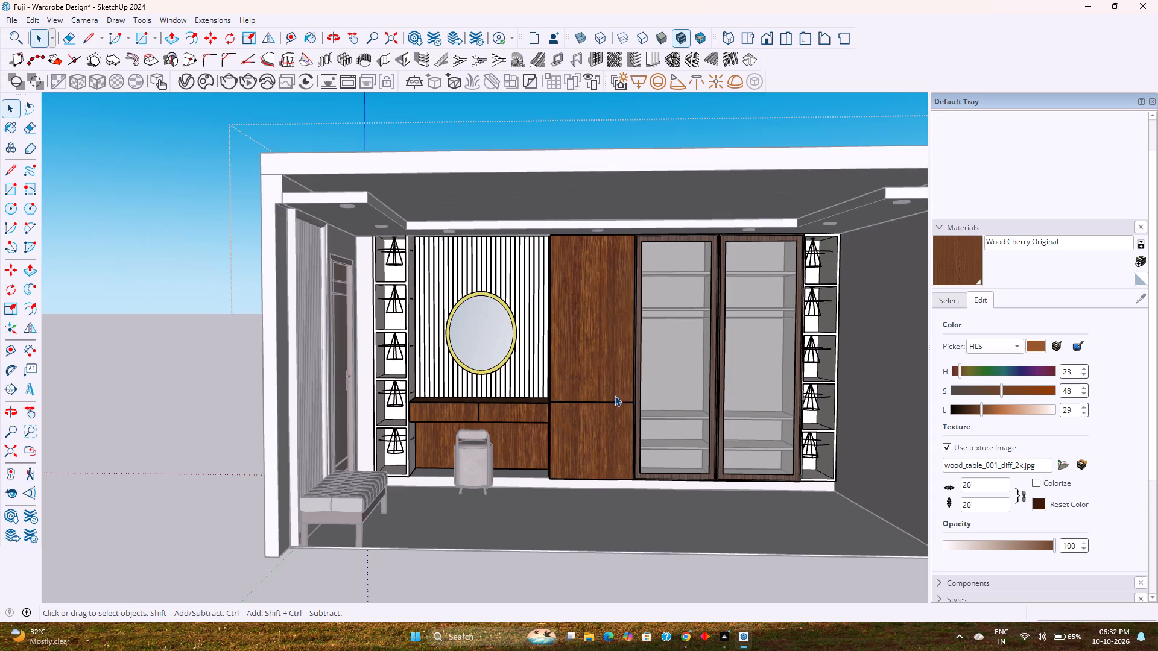
pyautogui.press('Escape')
pyautogui.scroll(1, 624, 406)
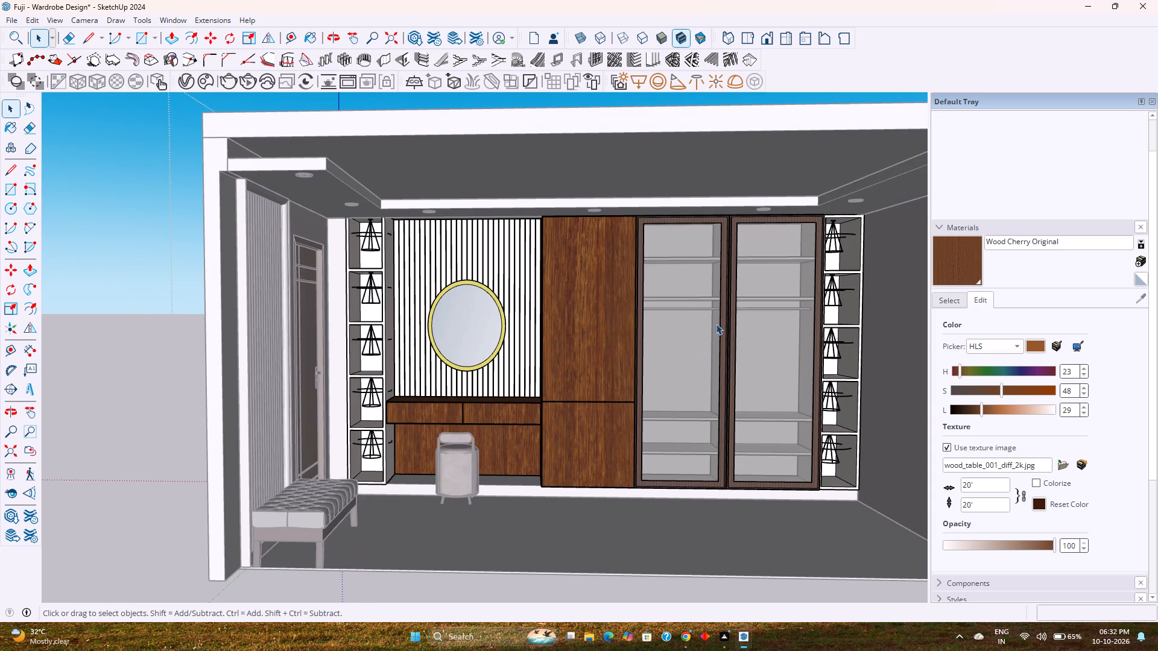
pyautogui.press('Escape')
pyautogui.press('Escape')
pyautogui.press('Escape')
pyautogui.press('Escape')
pyautogui.press('Escape')
pyautogui.press('Escape')
# Save the wardrobe model.
pyautogui.hotkey('ctrl', 's')
pyautogui.press('space')
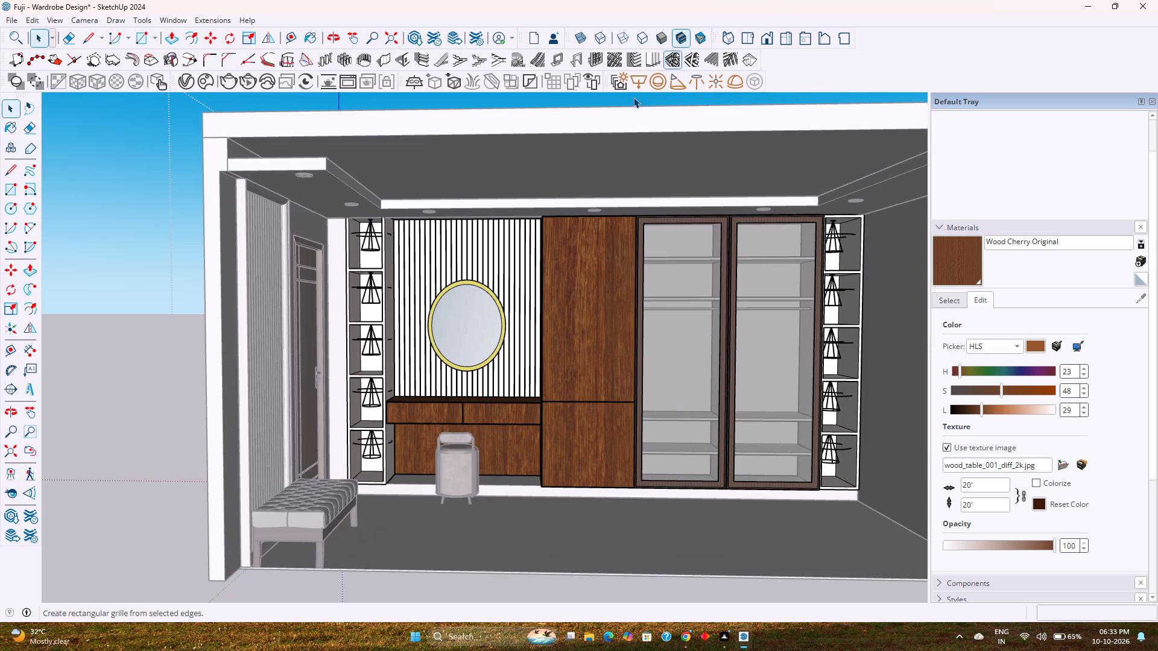
# Leave the open nested groups and return to the top level of the wardrobe room model.
pyautogui.press('Escape')
pyautogui.press('Escape')
pyautogui.click(473, 104)
pyautogui.scroll(-3, 473, 104)
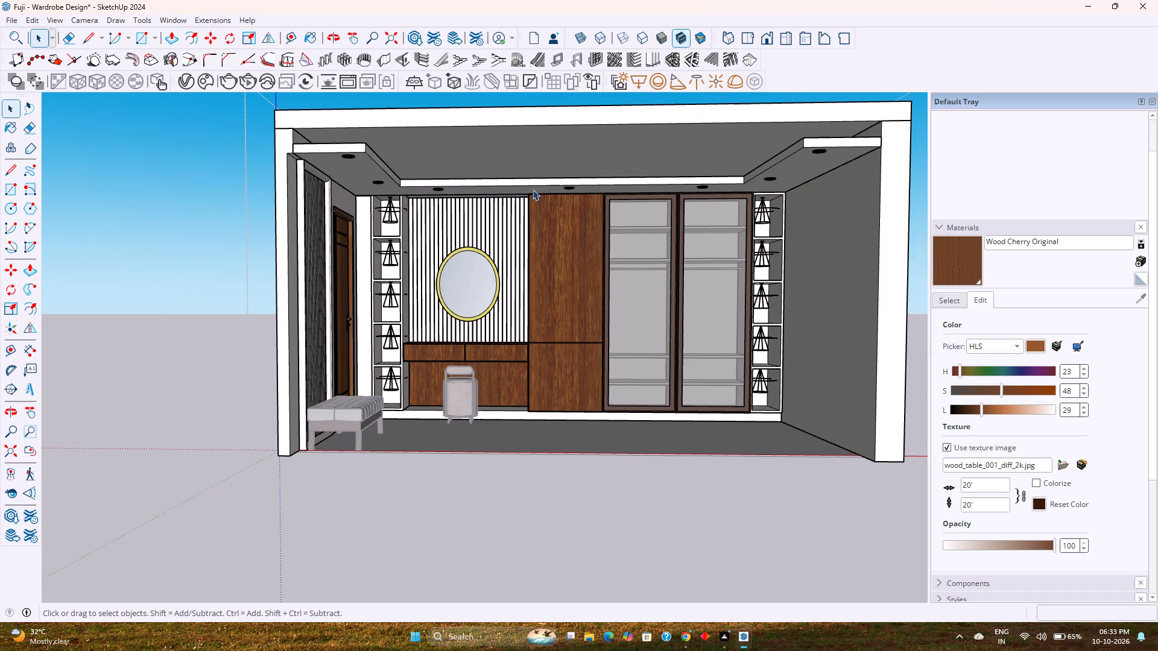
pyautogui.keyDown('shift'); pyautogui.moveTo(724, 320); pyautogui.dragTo(657, 344, button='middle'); pyautogui.keyUp('shift')
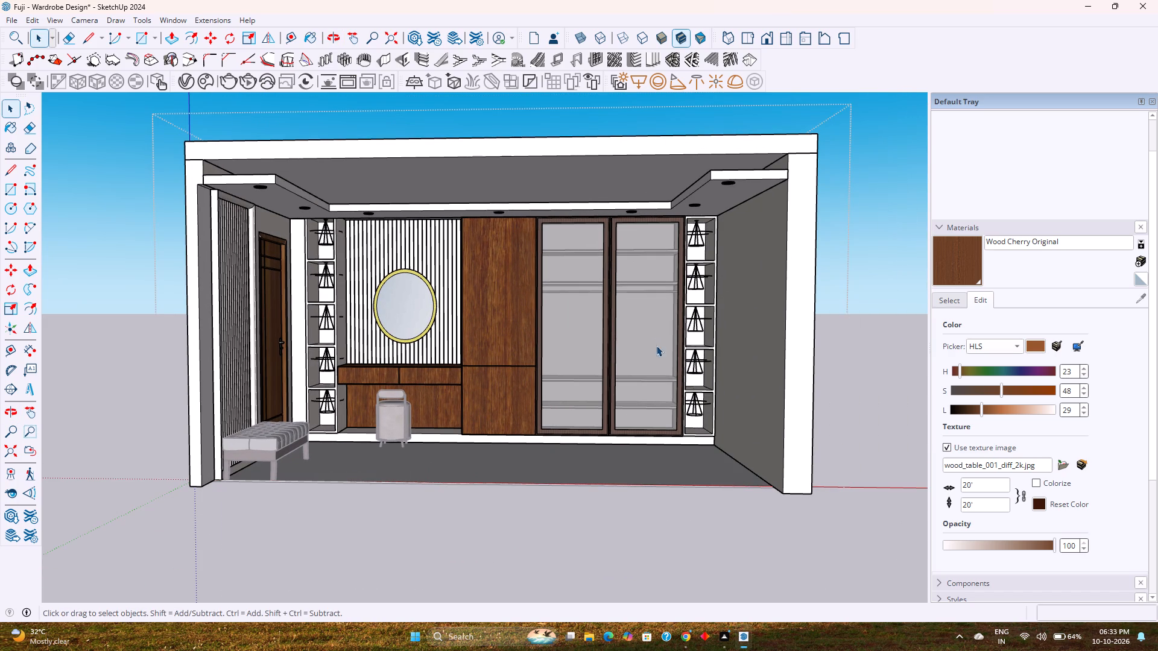
pyautogui.scroll(3, 583, 370)
pyautogui.scroll(-2, 528, 452)
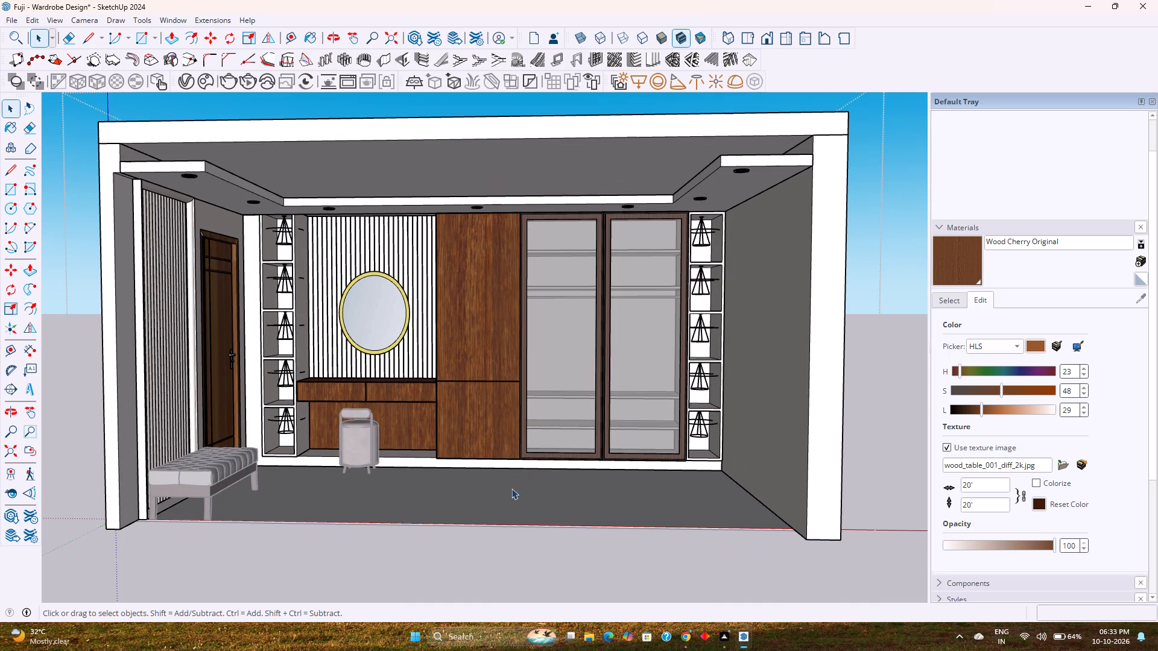
pyautogui.press('Escape')
pyautogui.press('Escape')
pyautogui.press('Escape')
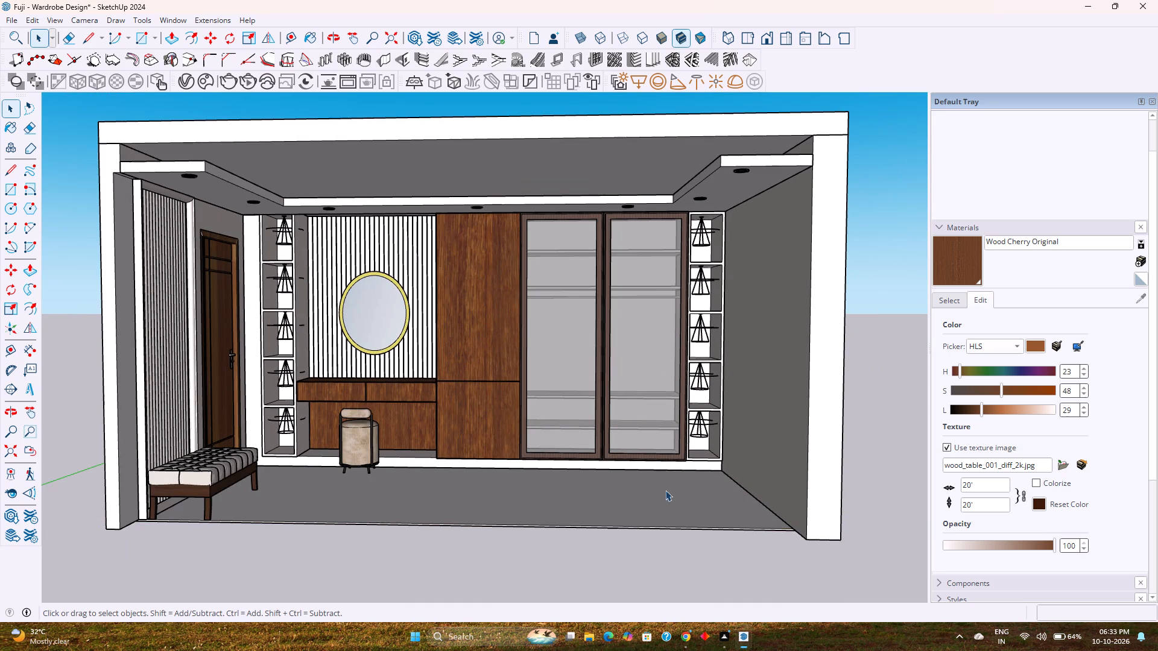
pyautogui.click(878, 409)
# Examine the adjusted wood finish on the wardrobe doors and dressing table from several distances and angles.
pyautogui.scroll(3, 633, 358)
pyautogui.scroll(-2, 633, 358)
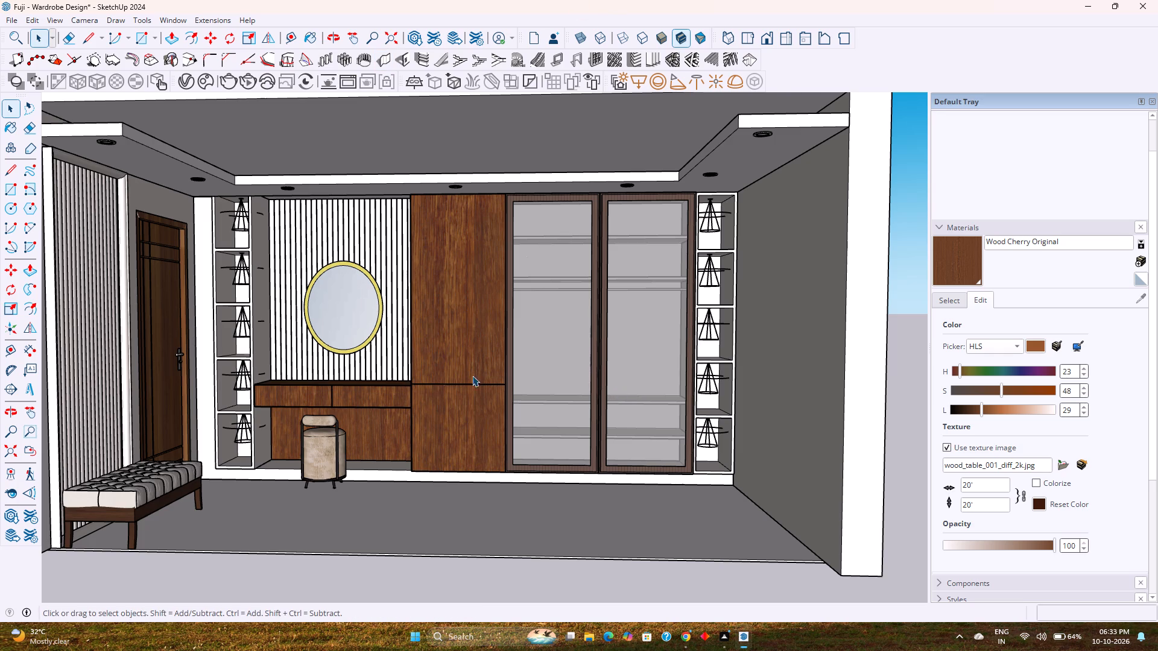
pyautogui.scroll(-4, 502, 368)
pyautogui.scroll(4, 456, 255)
pyautogui.moveTo(444, 258); pyautogui.dragTo(479, 368, button='middle')
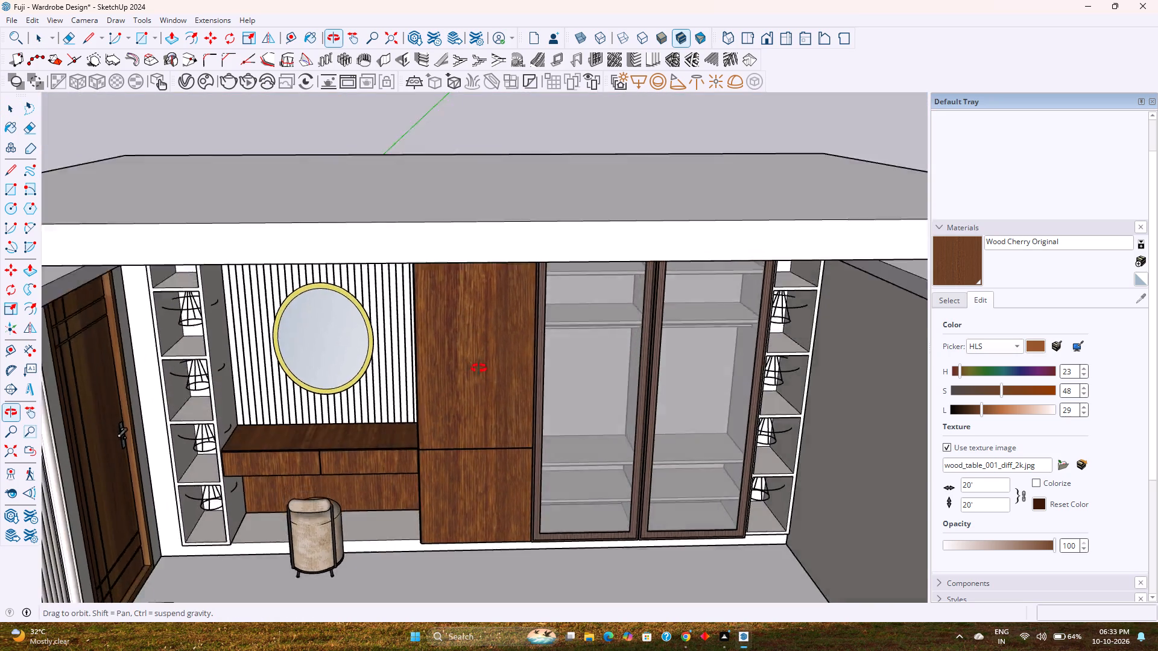
pyautogui.moveTo(479, 368); pyautogui.dragTo(437, 177, button='middle')
pyautogui.scroll(-6, 453, 200)
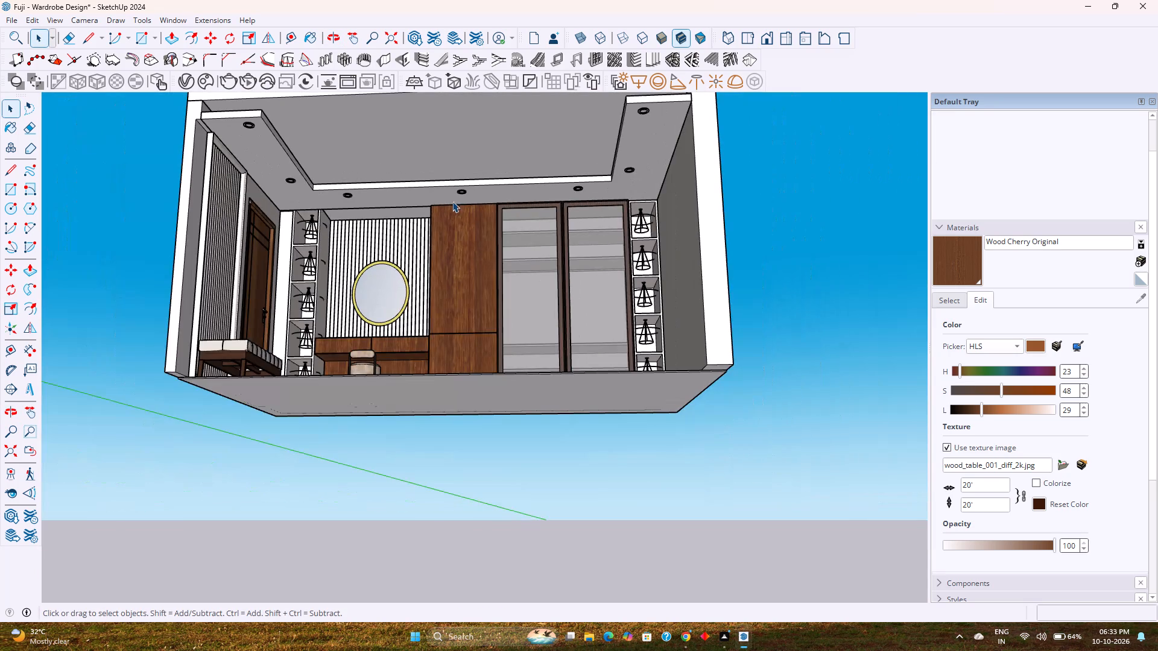
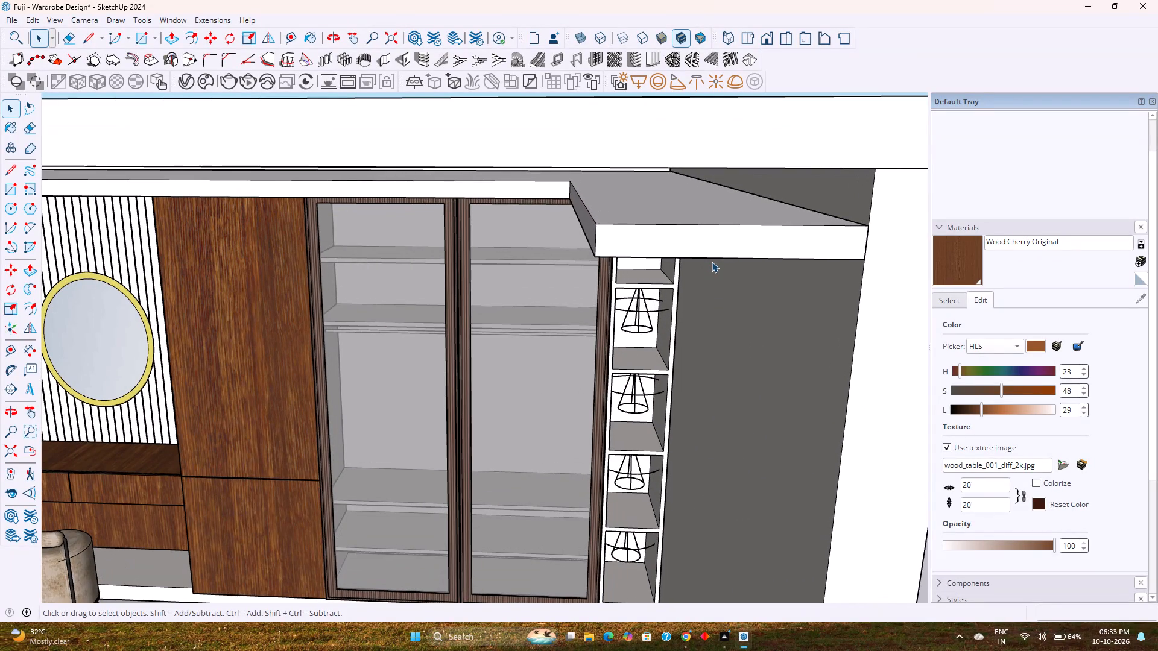
# Examine the dropped ceiling border, its spotlights and the wardrobe wall from above, below and the front.
pyautogui.moveTo(624, 262); pyautogui.dragTo(681, 170, button='middle')
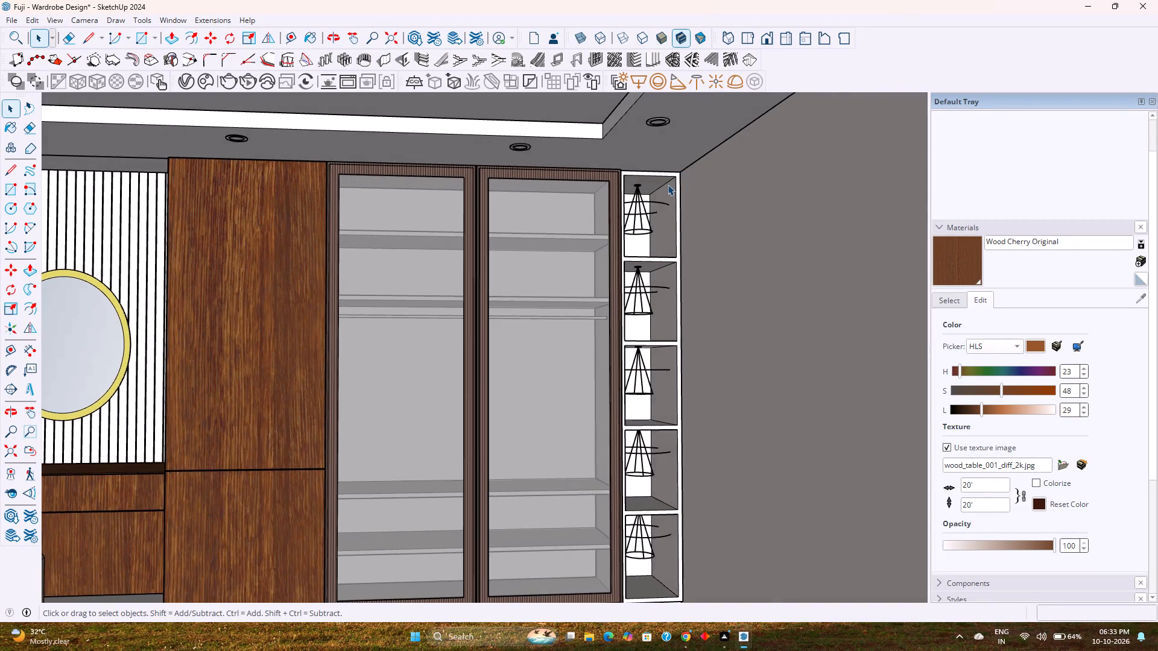
pyautogui.scroll(-5, 668, 184)
pyautogui.moveTo(666, 186); pyautogui.dragTo(536, 349, button='middle')
pyautogui.scroll(-3, 547, 331)
pyautogui.moveTo(547, 331); pyautogui.dragTo(666, 200, button='middle')
pyautogui.scroll(8, 669, 188)
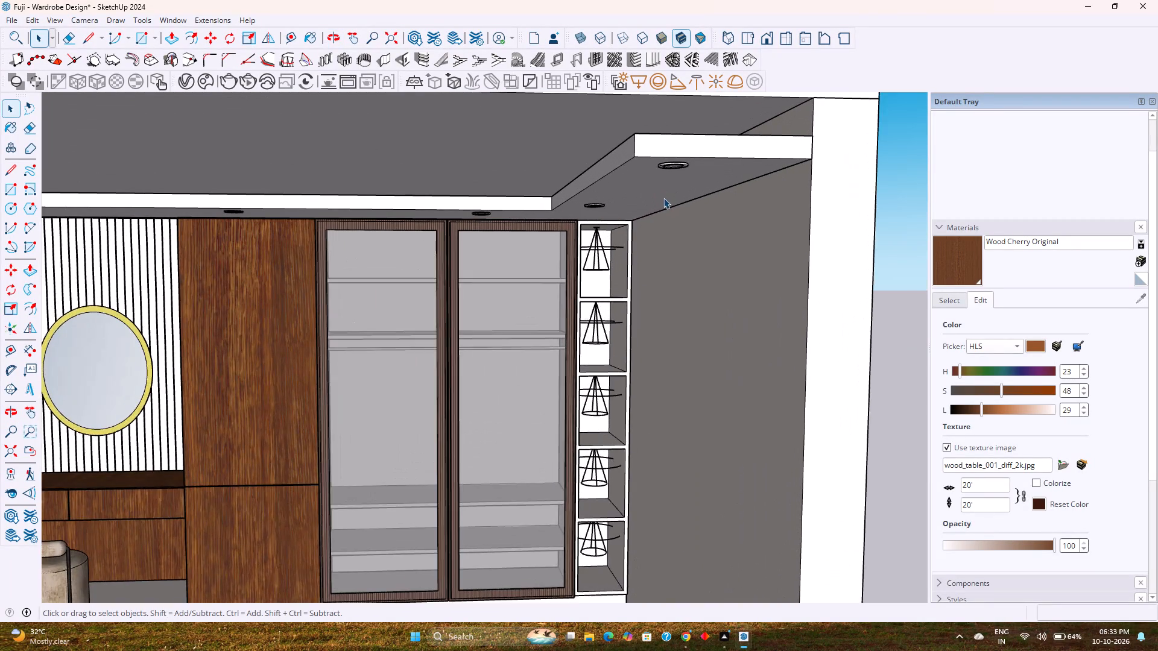
pyautogui.scroll(1, 663, 198)
pyautogui.scroll(-3, 749, 160)
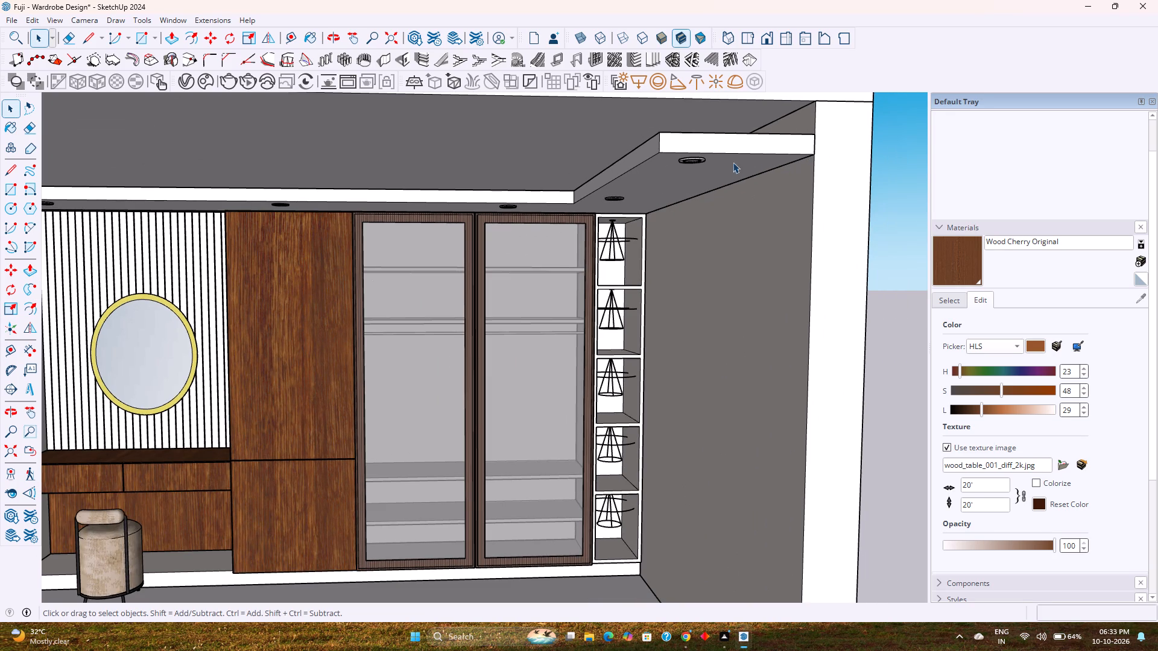
pyautogui.scroll(-7, 557, 422)
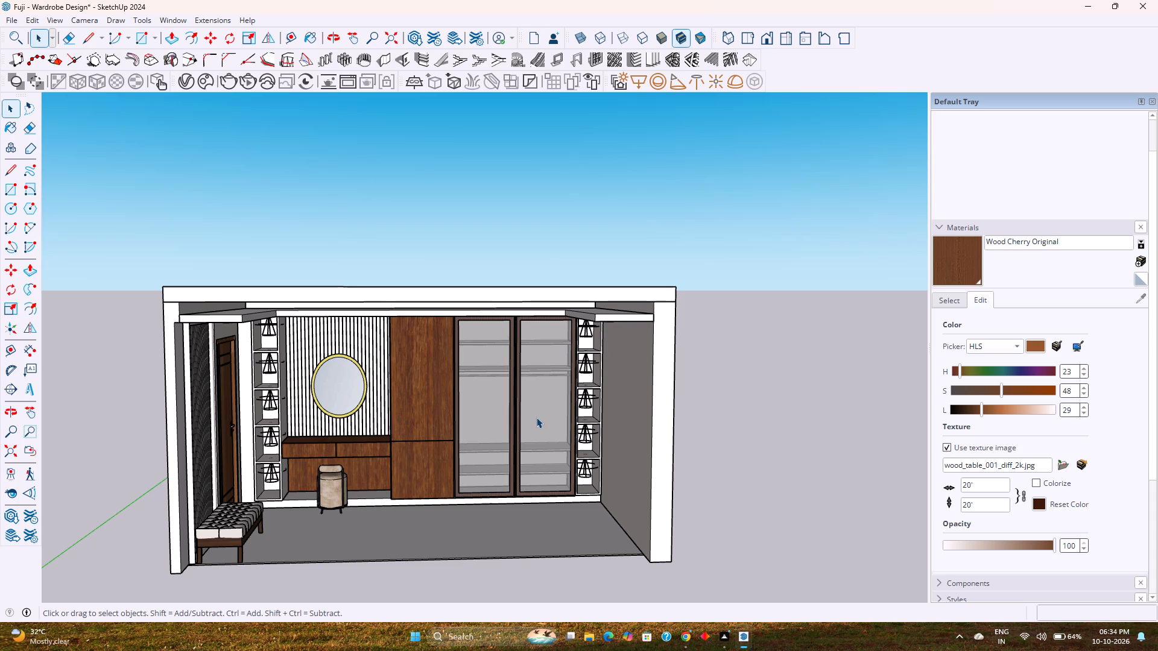
pyautogui.scroll(-3, 433, 367)
pyautogui.moveTo(420, 406); pyautogui.dragTo(455, 329, button='middle')
pyautogui.scroll(2, 495, 350)
pyautogui.scroll(3, 568, 327)
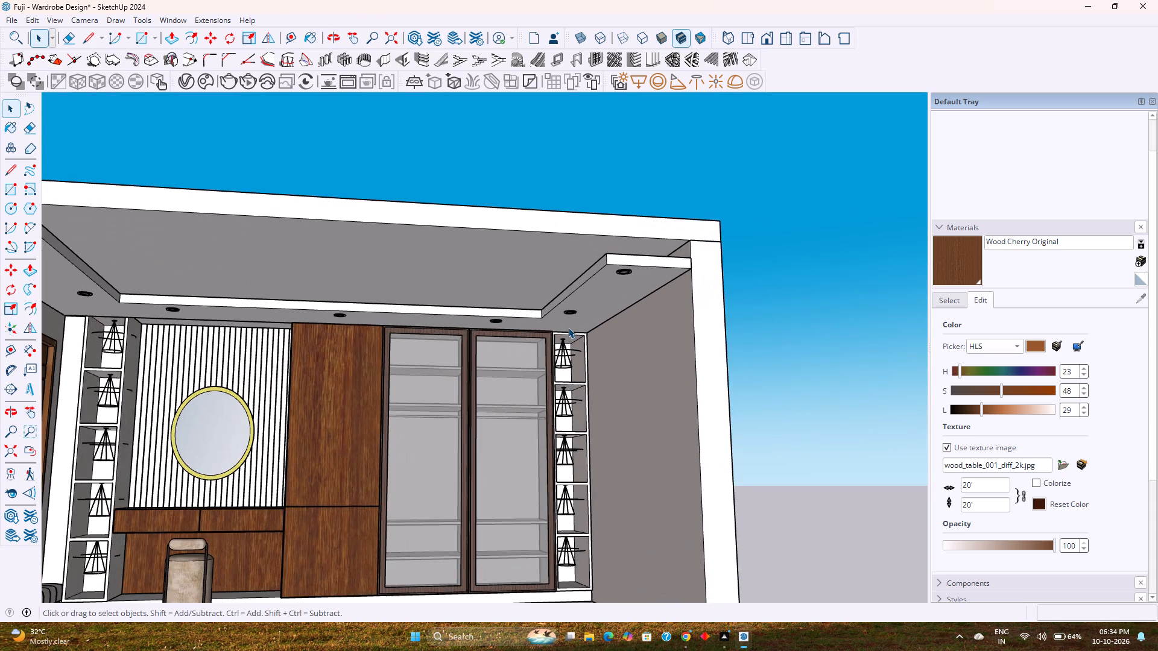
pyautogui.scroll(4, 581, 311)
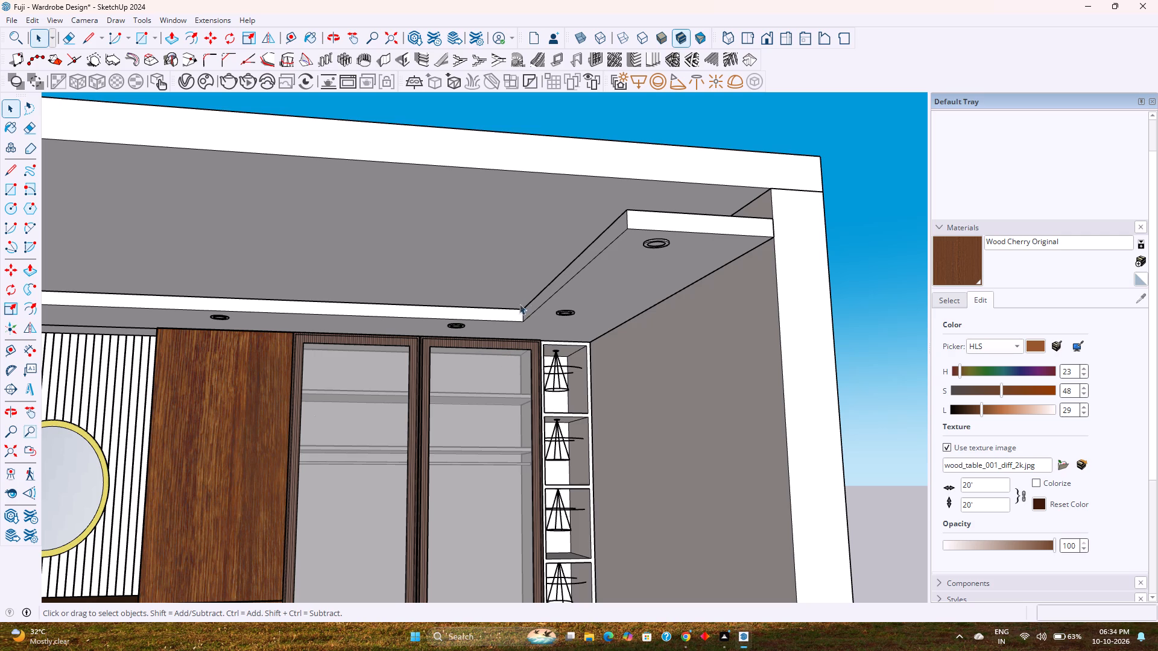
# Hide the roof slab above the wardrobe room to expose the top of the dropped ceiling border.
pyautogui.moveTo(649, 237); pyautogui.dragTo(604, 363, button='middle')
pyautogui.scroll(-4, 614, 335)
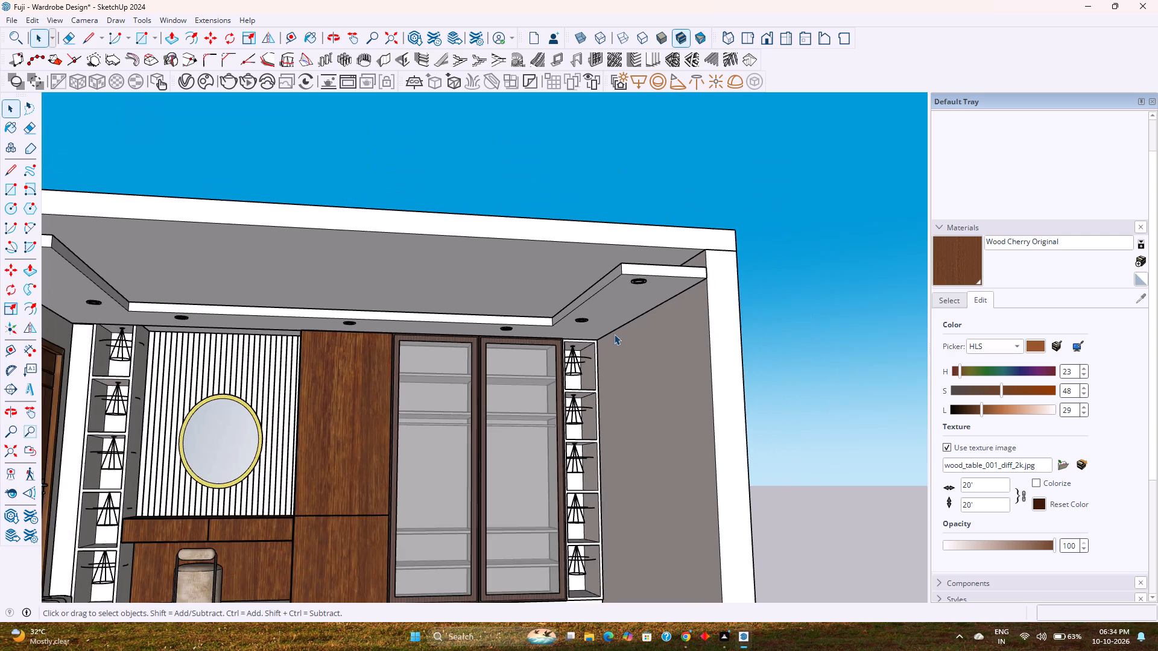
pyautogui.moveTo(614, 334); pyautogui.dragTo(578, 423, button='middle')
pyautogui.scroll(2, 655, 303)
pyautogui.scroll(3, 622, 354)
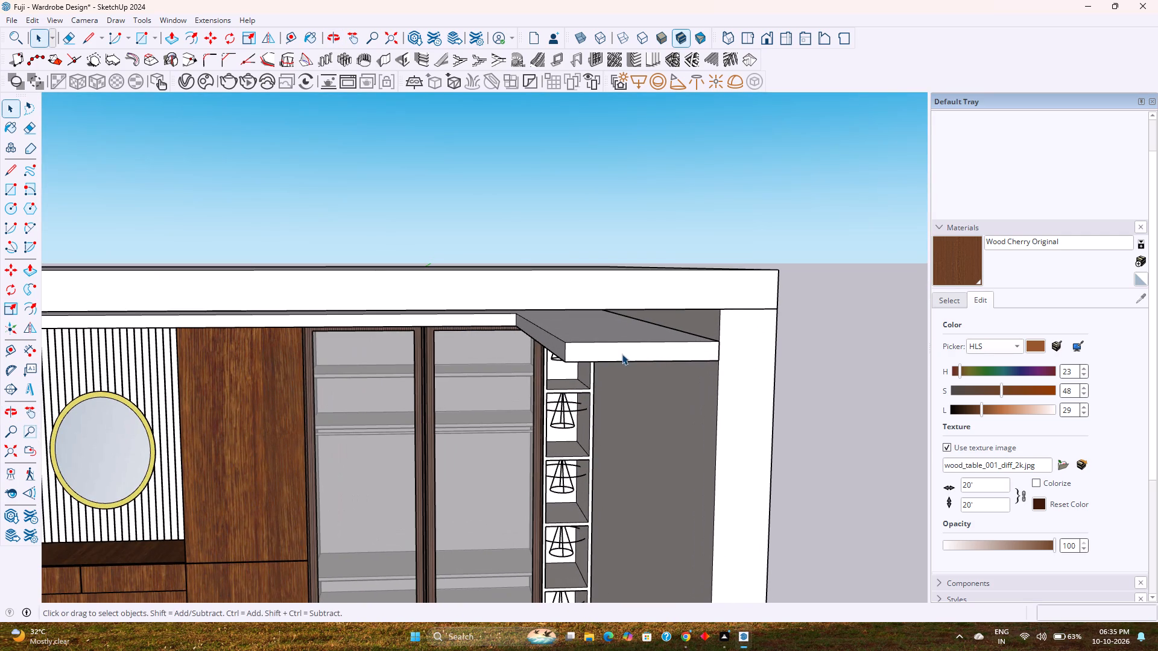
pyautogui.scroll(3, 685, 292)
pyautogui.click(685, 292)
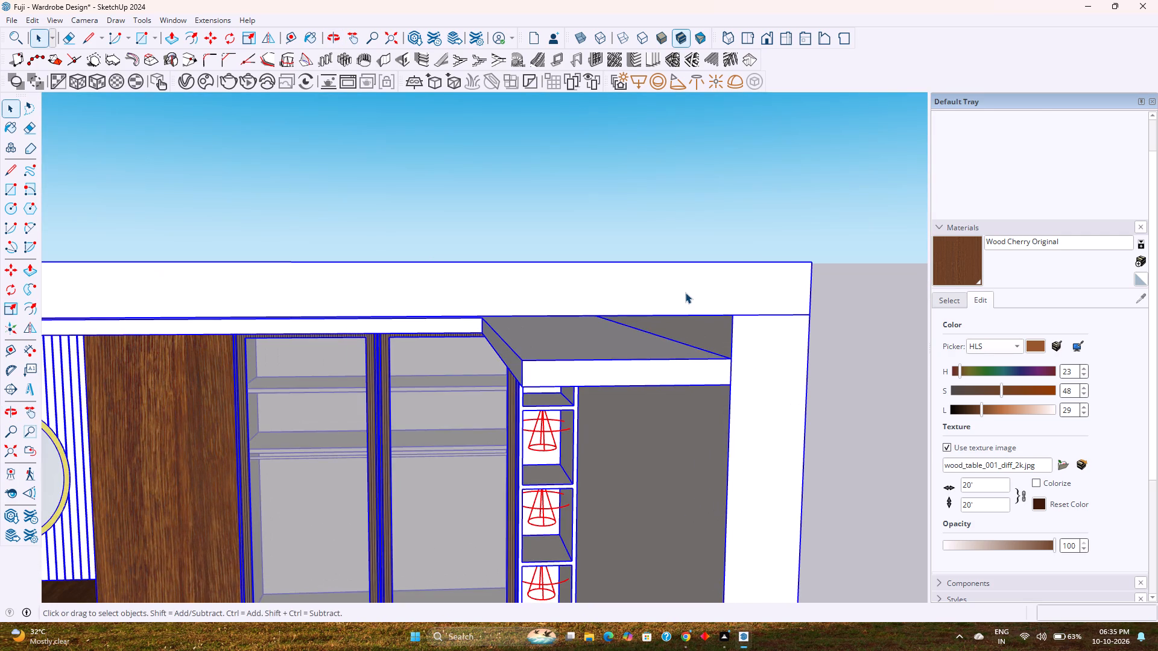
pyautogui.doubleClick(685, 292)
pyautogui.click(685, 292)
pyautogui.doubleClick(685, 292)
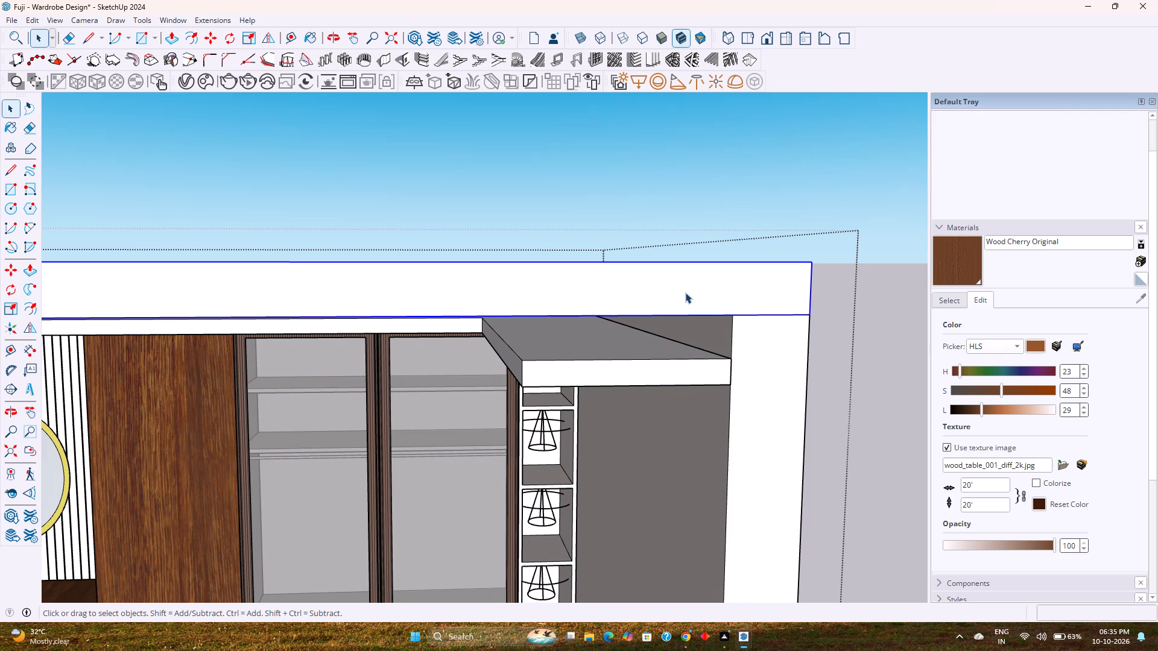
pyautogui.rightClick(685, 292)
pyautogui.click(720, 330)
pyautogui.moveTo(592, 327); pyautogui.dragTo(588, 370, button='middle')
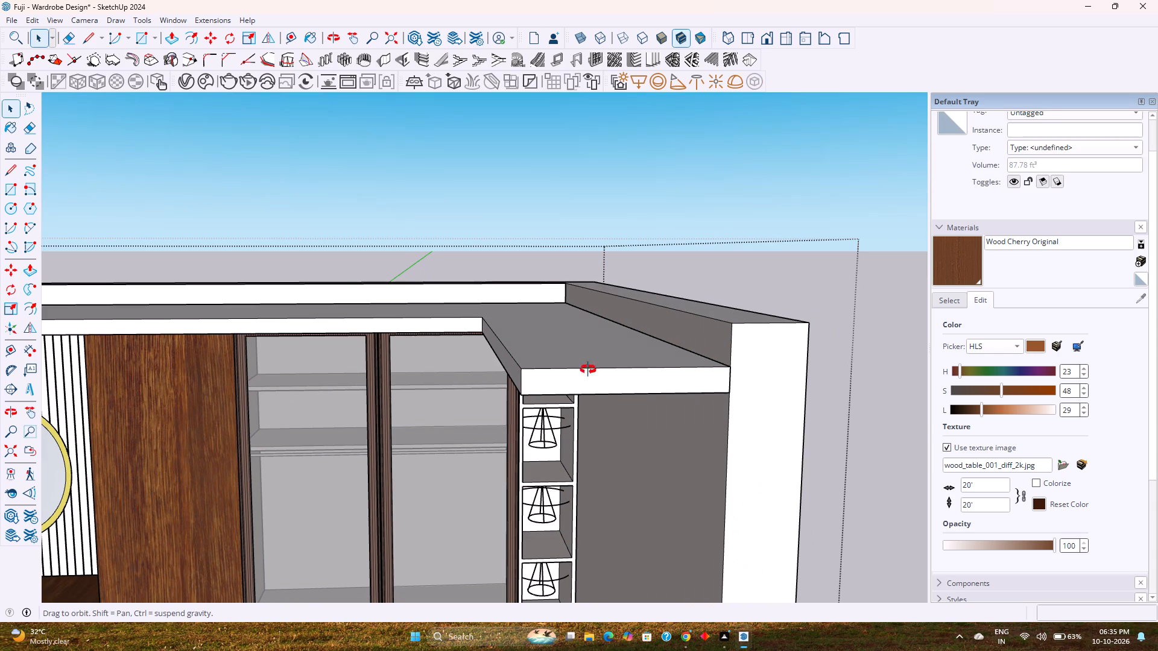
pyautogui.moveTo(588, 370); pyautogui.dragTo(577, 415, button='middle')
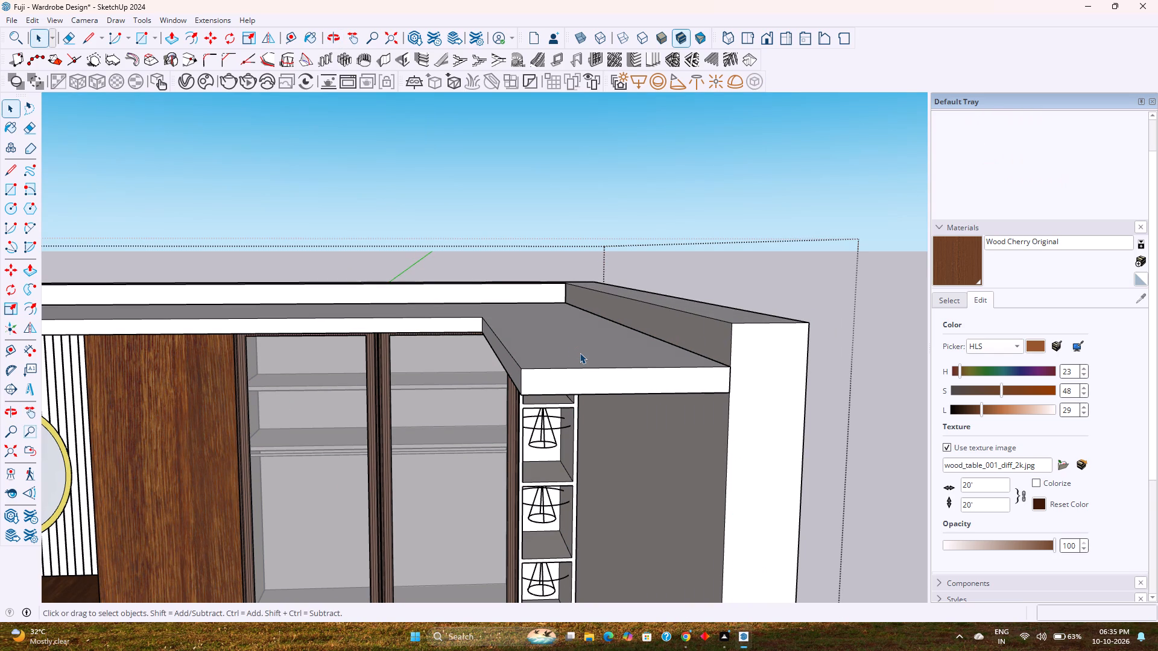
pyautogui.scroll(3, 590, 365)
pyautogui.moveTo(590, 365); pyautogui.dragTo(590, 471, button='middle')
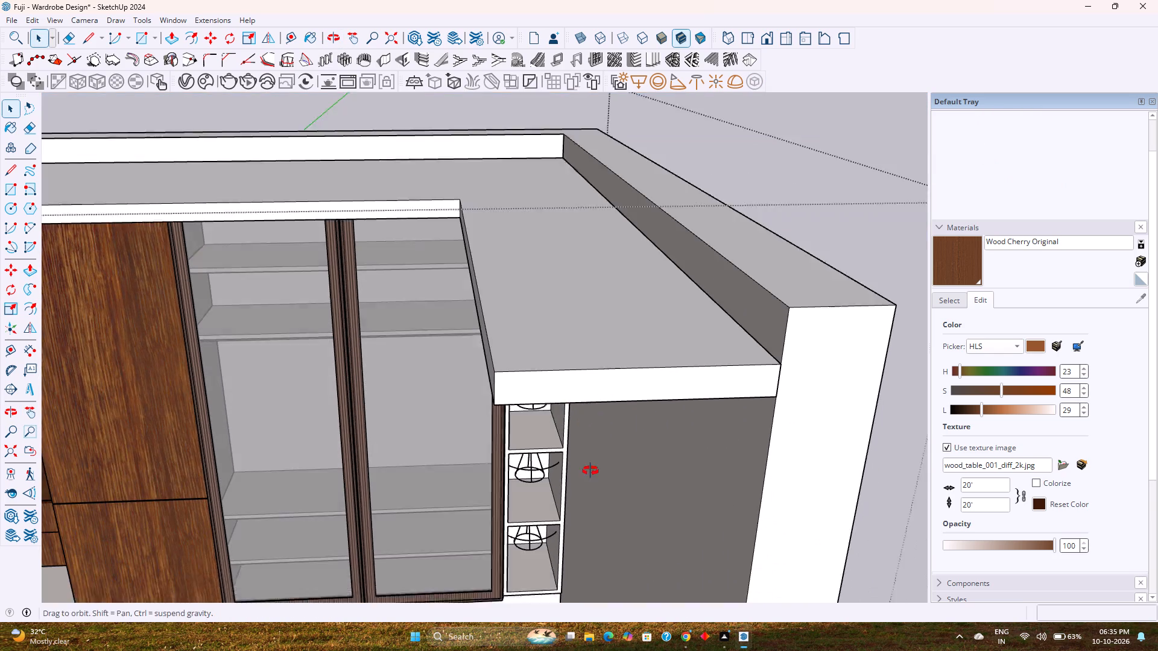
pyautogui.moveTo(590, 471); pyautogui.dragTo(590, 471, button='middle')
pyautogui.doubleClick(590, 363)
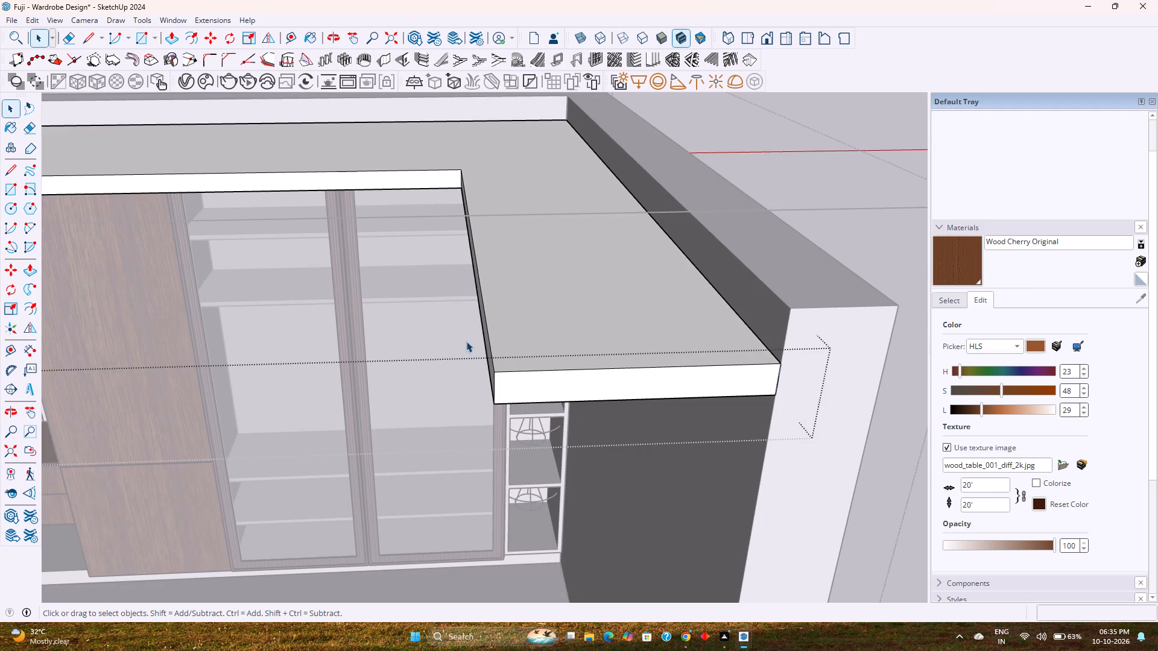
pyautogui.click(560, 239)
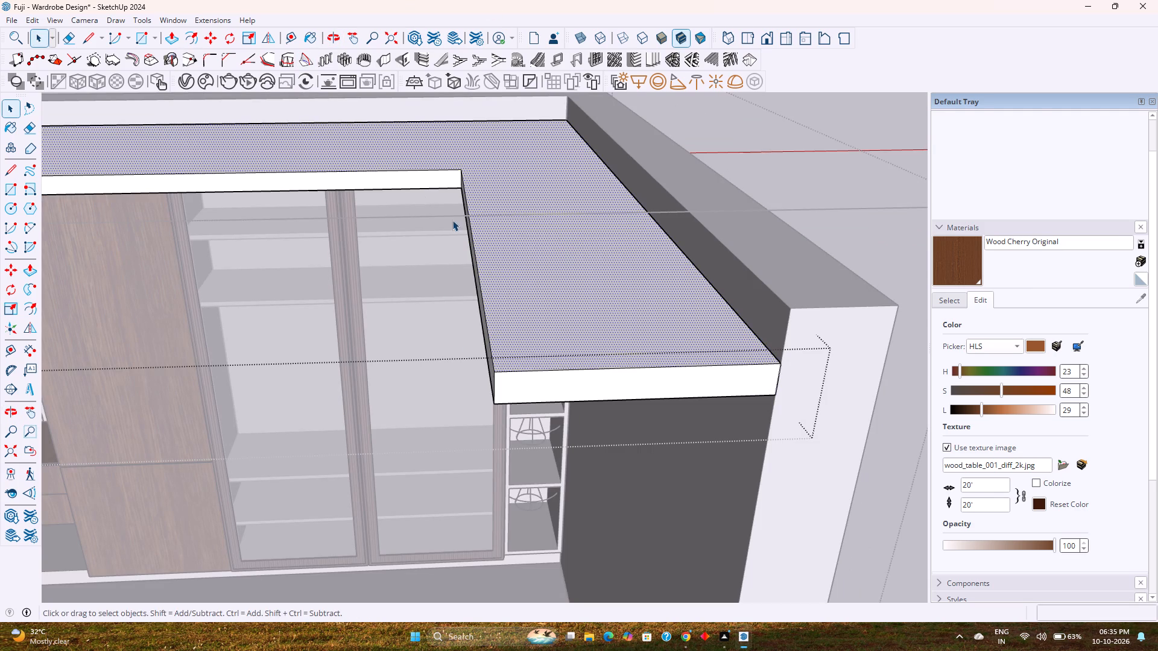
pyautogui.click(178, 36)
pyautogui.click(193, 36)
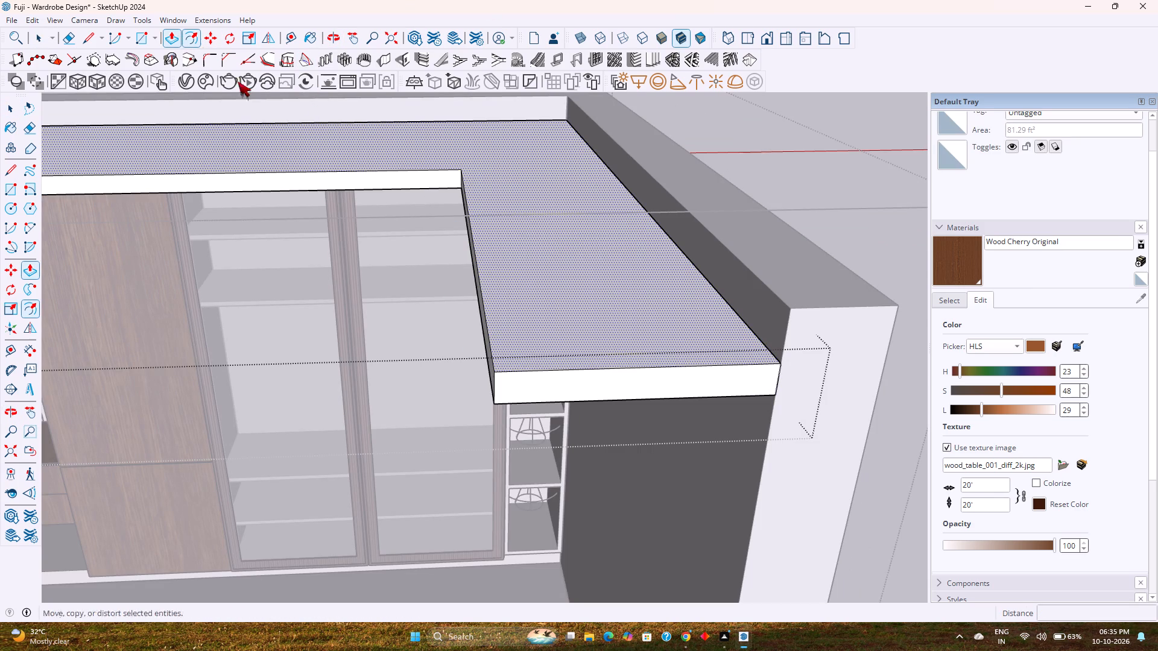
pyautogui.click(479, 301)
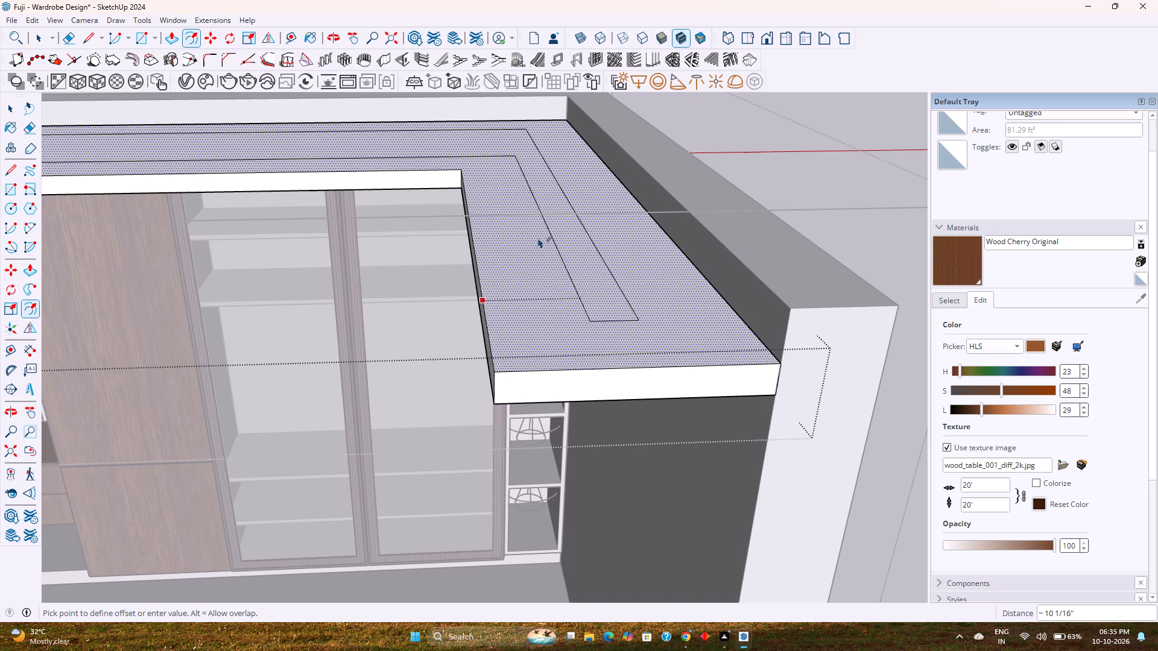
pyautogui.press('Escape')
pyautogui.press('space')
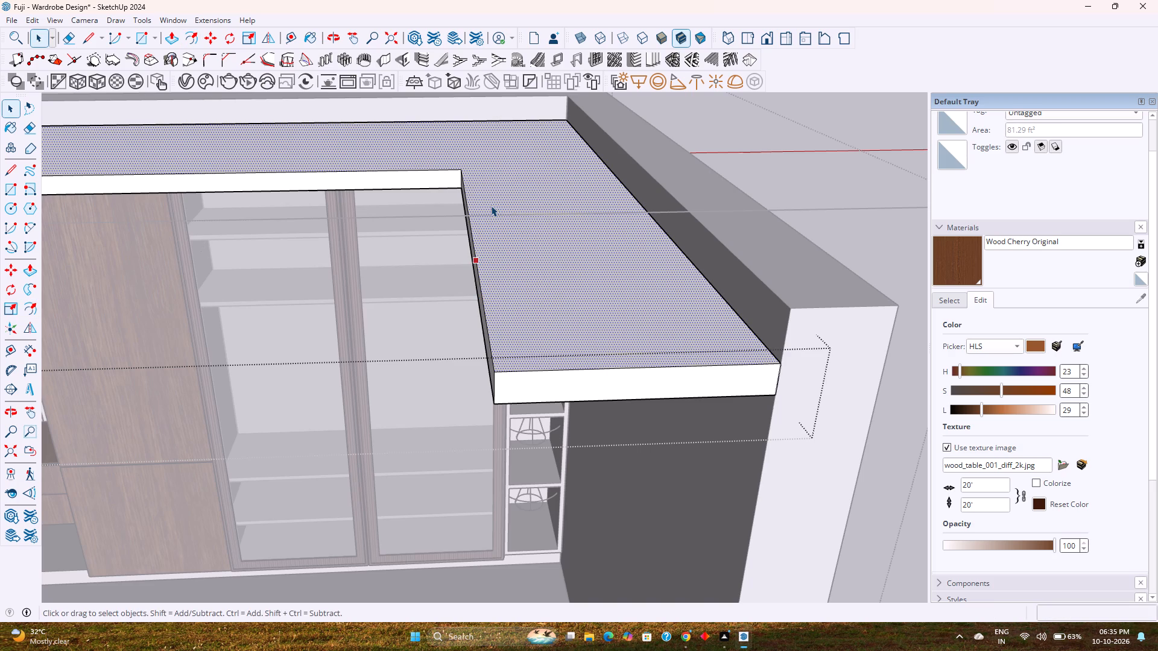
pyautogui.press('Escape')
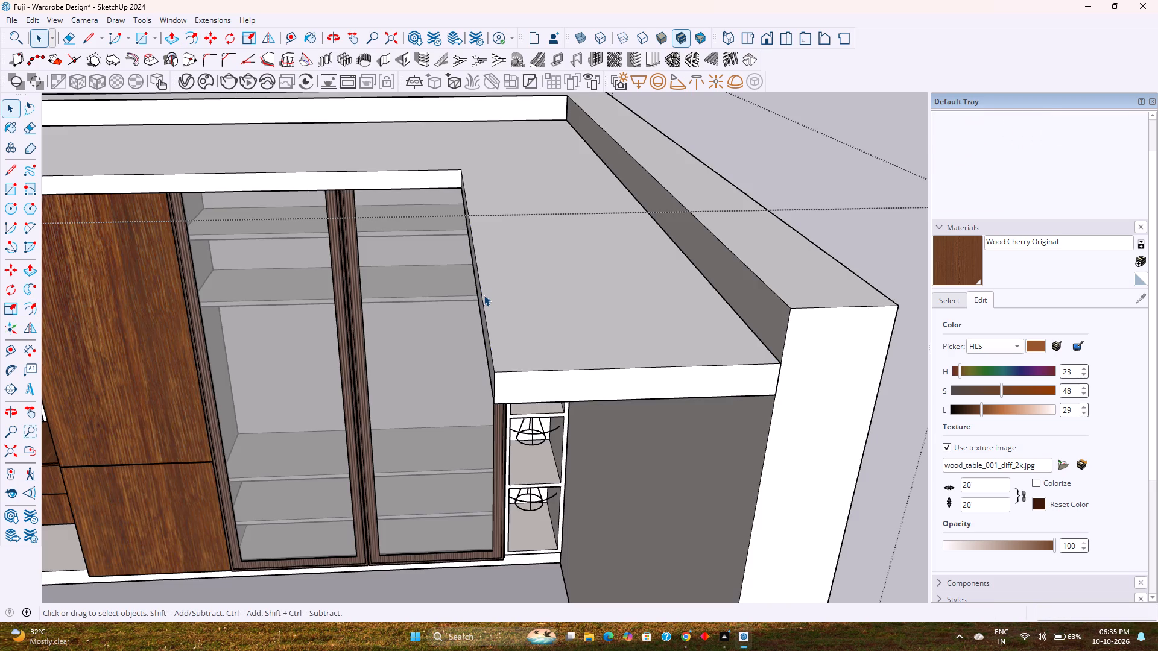
# Inside the dropped ceiling group, offset the side and back inner edges of its top face by 4 inches onto the face.
pyautogui.doubleClick(484, 295)
pyautogui.click(482, 297)
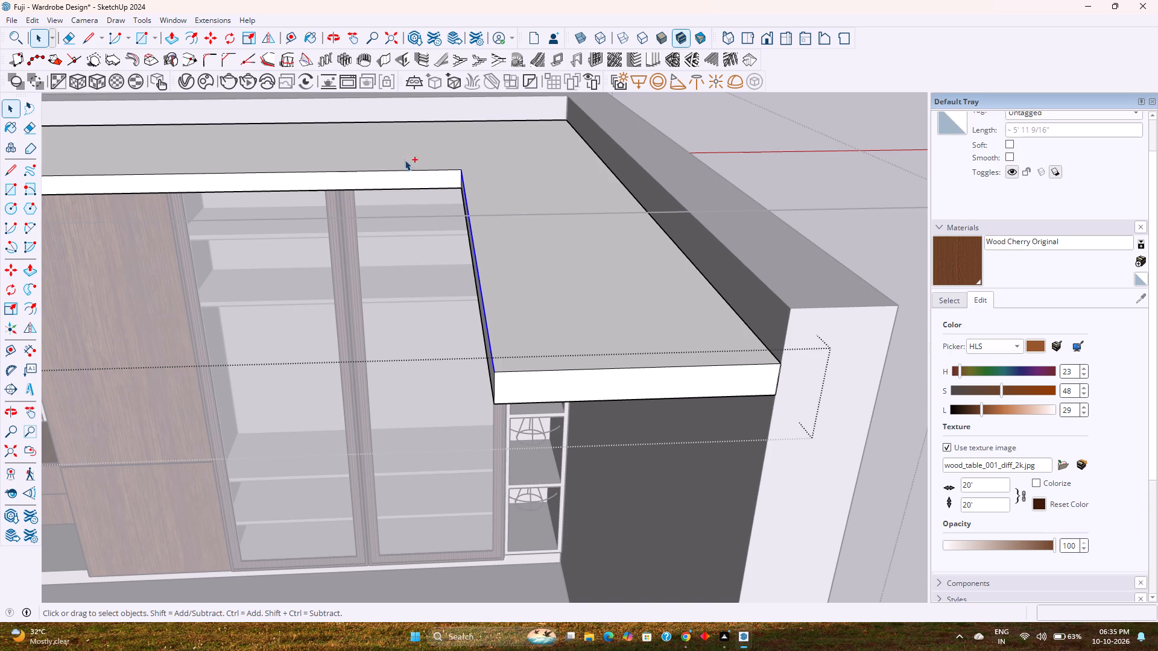
pyautogui.keyDown('ctrl'); pyautogui.click(403, 170); pyautogui.keyUp('ctrl')
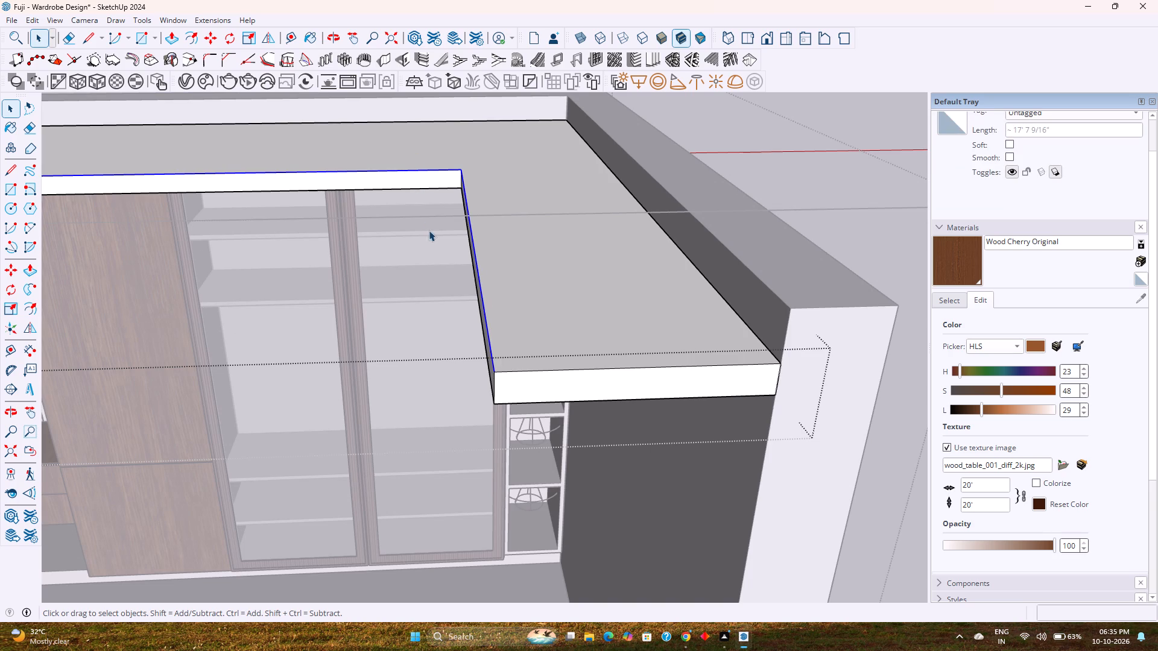
pyautogui.click(190, 44)
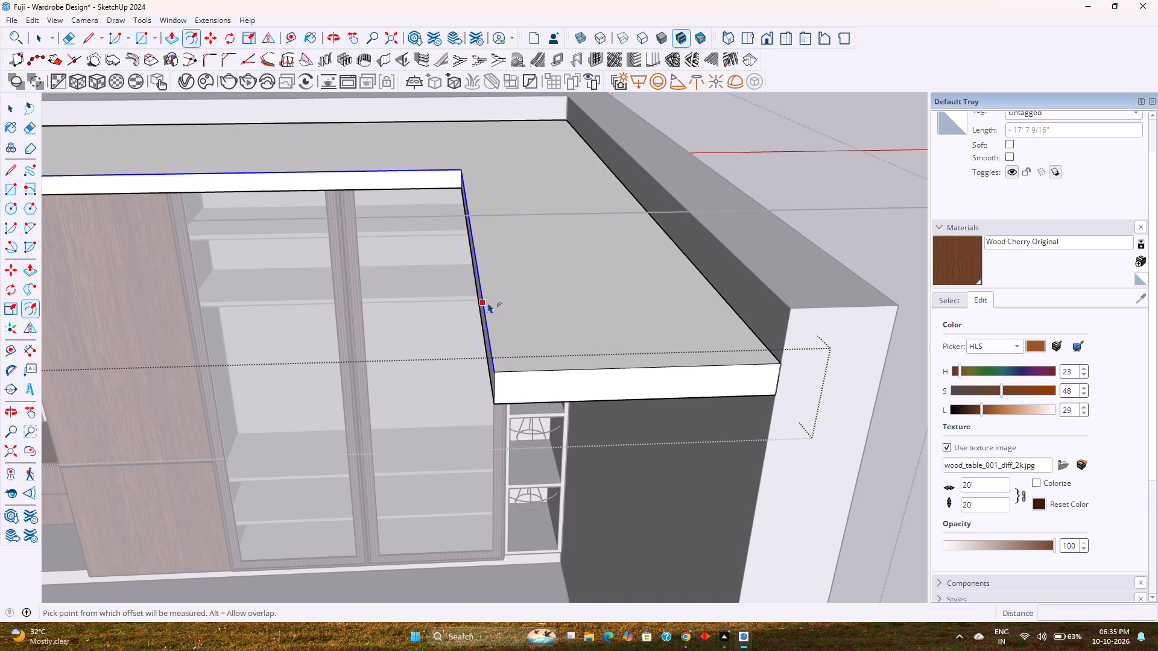
pyautogui.click(488, 303)
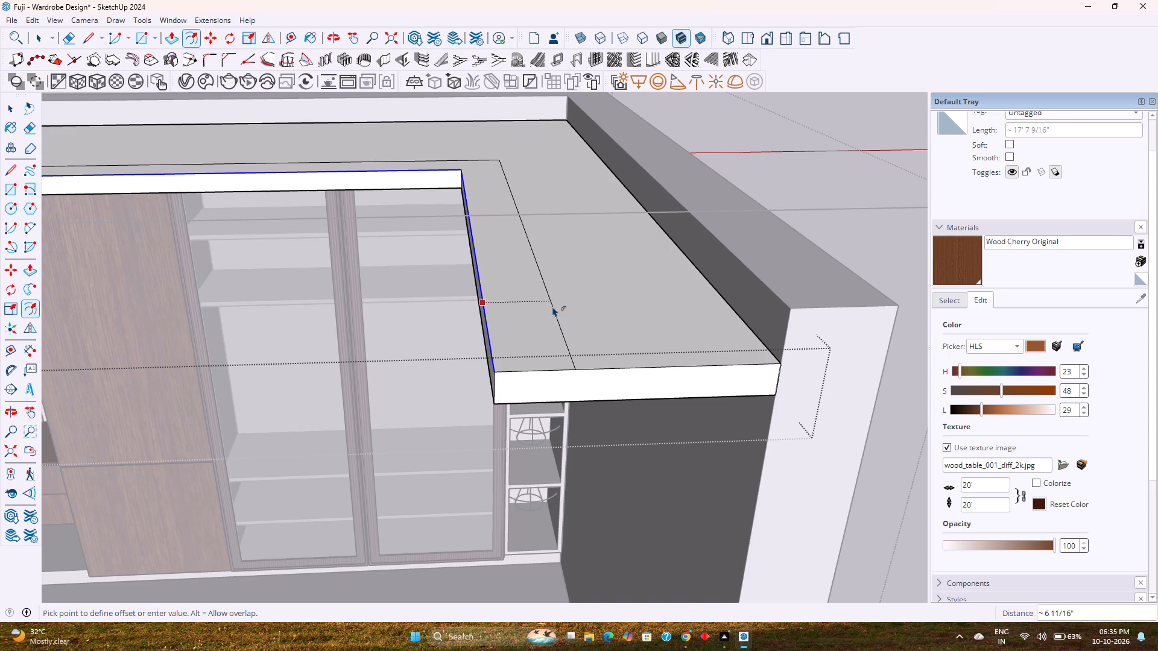
pyautogui.press('4')
pyautogui.press('Return')
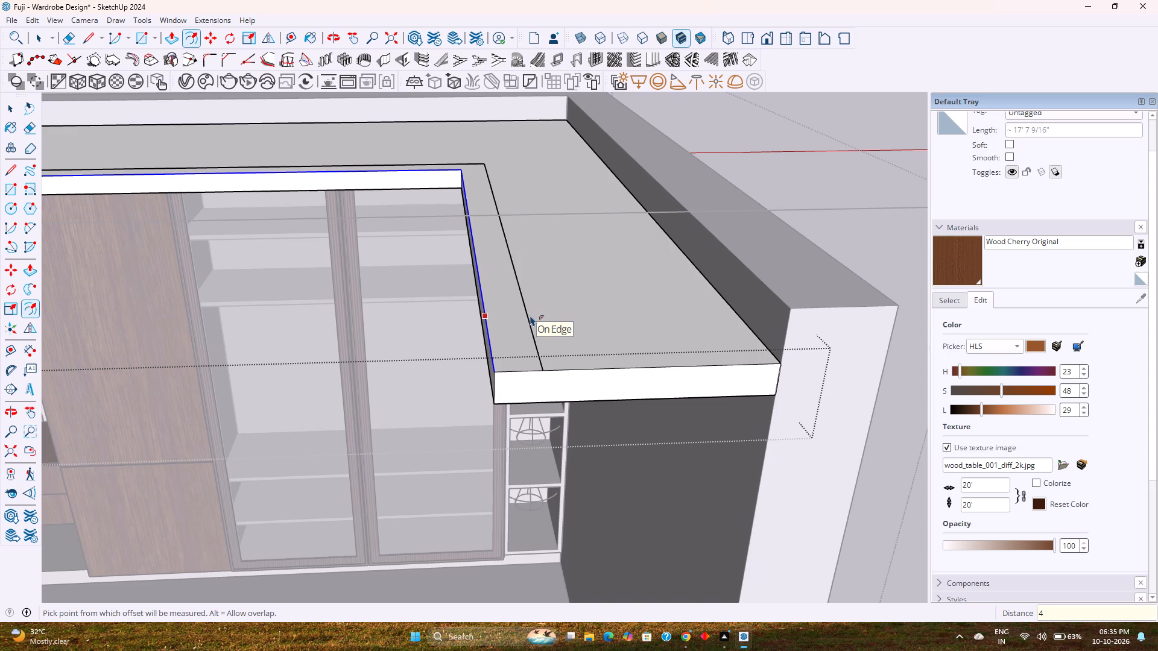
pyautogui.press('space')
# Offset the same two inner edges again at 5 inches, creating a second outline parallel to the first.
pyautogui.moveTo(527, 294); pyautogui.dragTo(493, 327, button='middle')
pyautogui.middleClick(494, 327)
pyautogui.middleClick(497, 324)
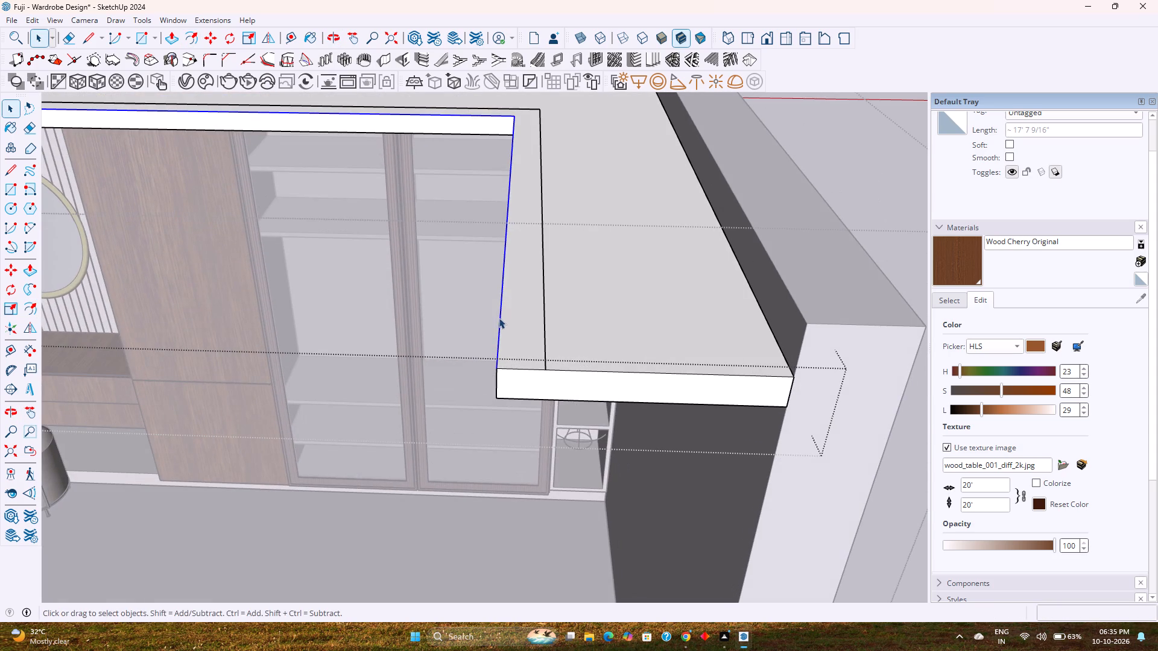
pyautogui.click(195, 38)
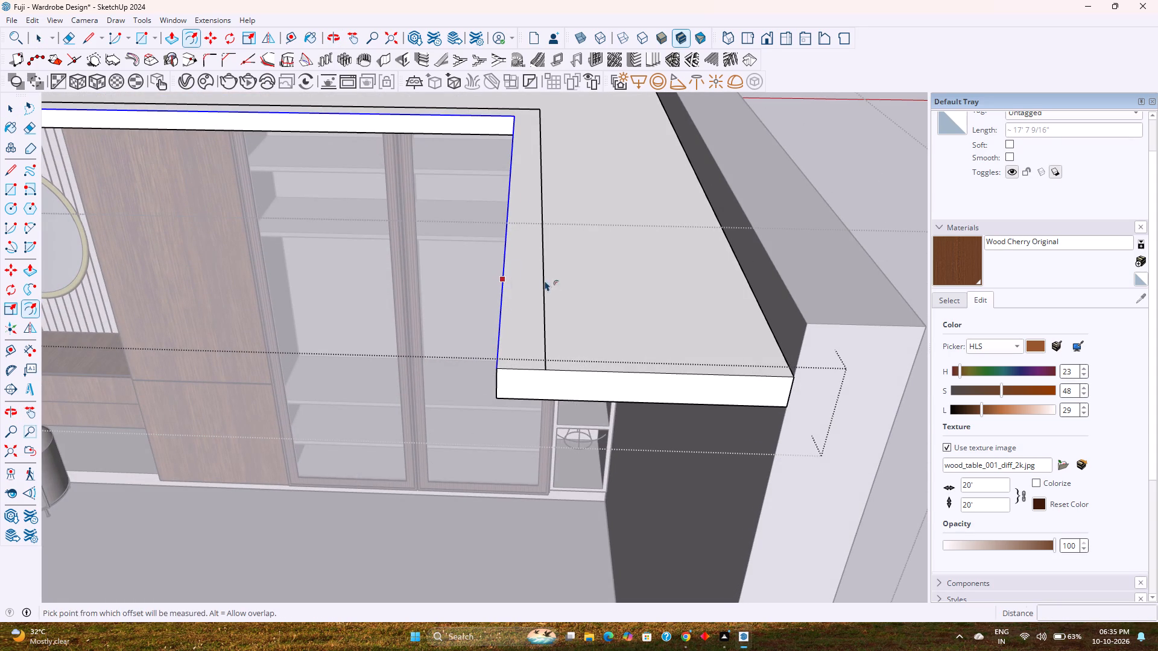
pyautogui.click(511, 278)
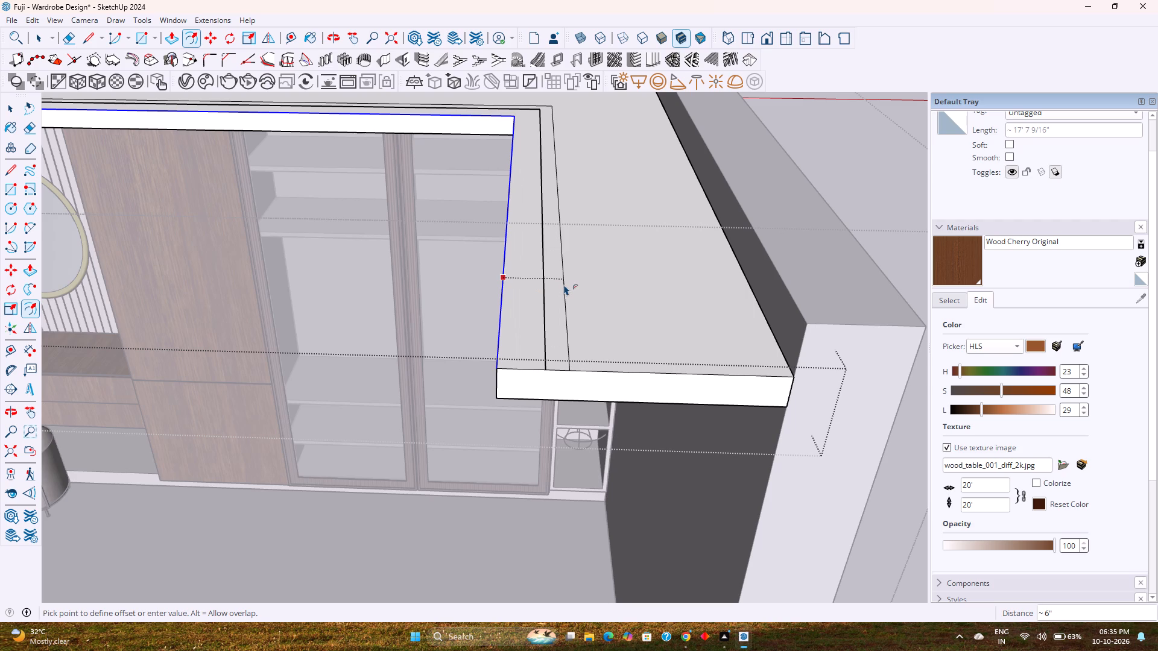
pyautogui.press('6')
pyautogui.press('Return')
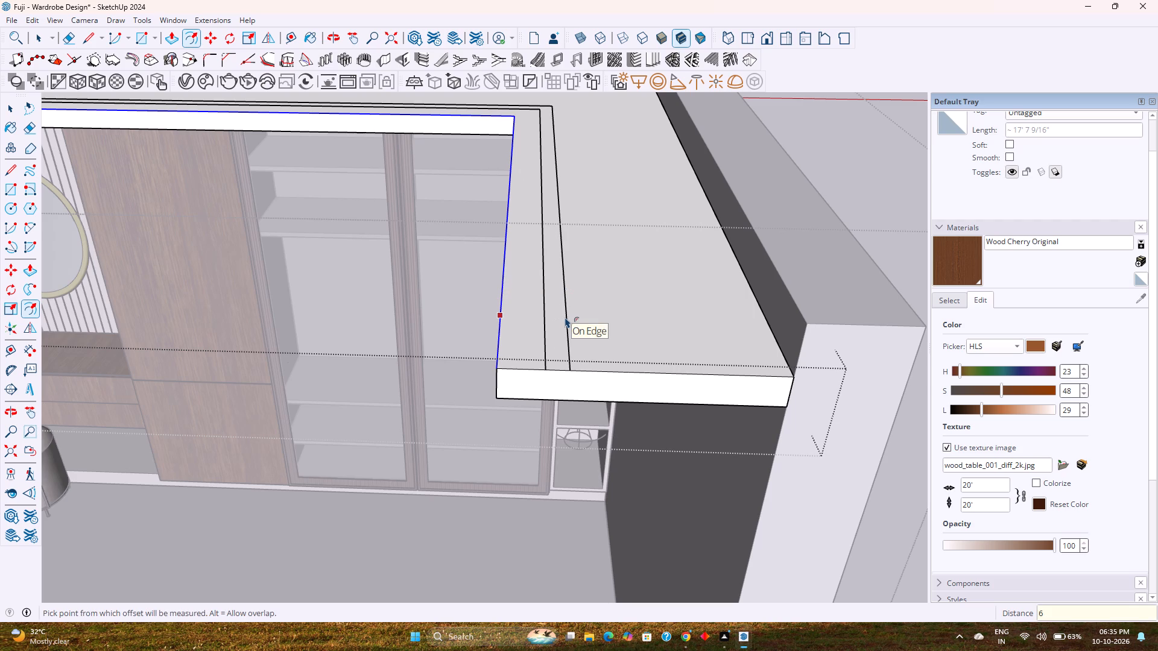
pyautogui.moveTo(584, 321); pyautogui.dragTo(671, 283, button='middle')
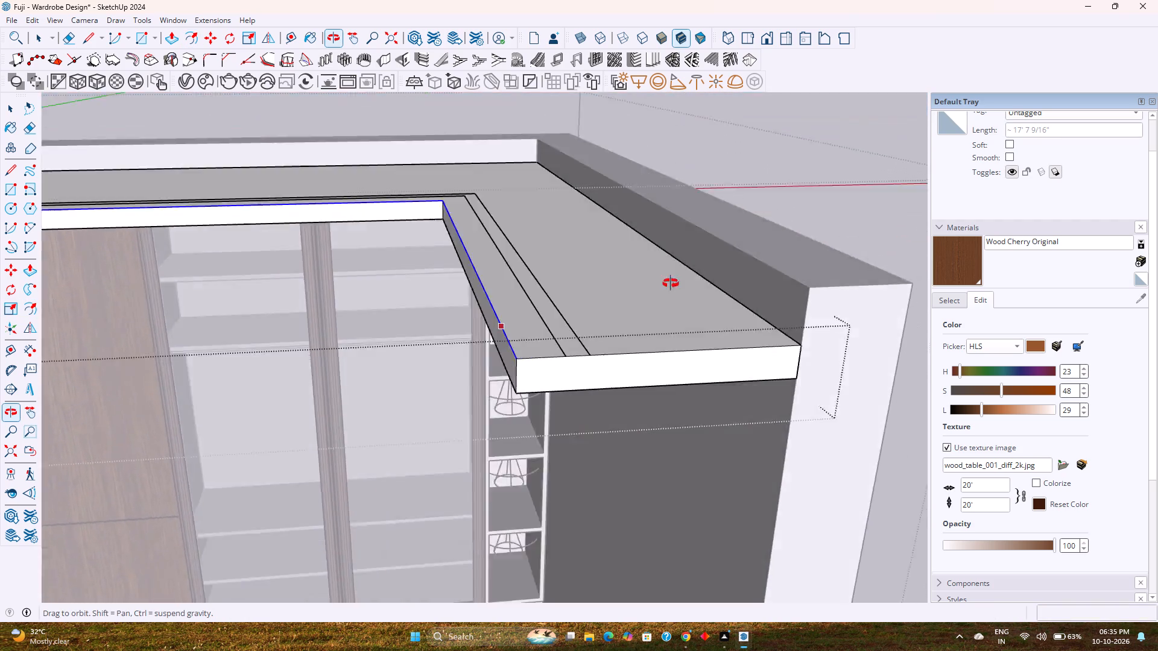
pyautogui.moveTo(671, 283); pyautogui.dragTo(593, 365, button='middle')
pyautogui.press('5')
pyautogui.press('Return')
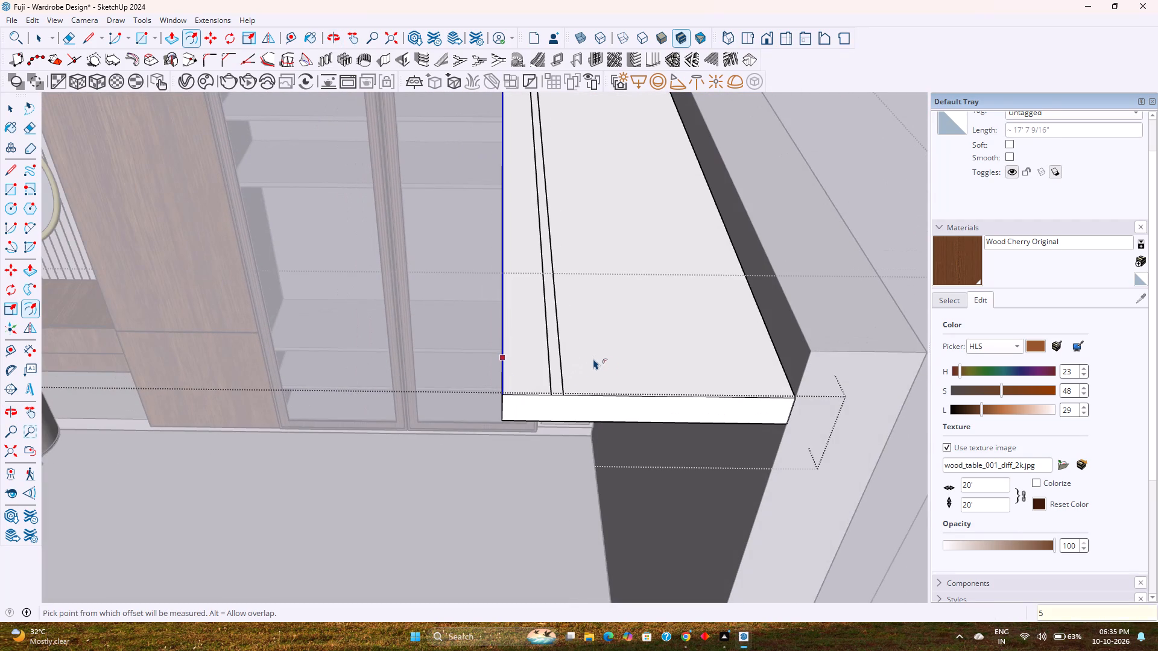
pyautogui.press('space')
# Draw a 1-inch line between the ends of the two offset outlines along the dropped ceiling's front edge.
pyautogui.scroll(2, 555, 362)
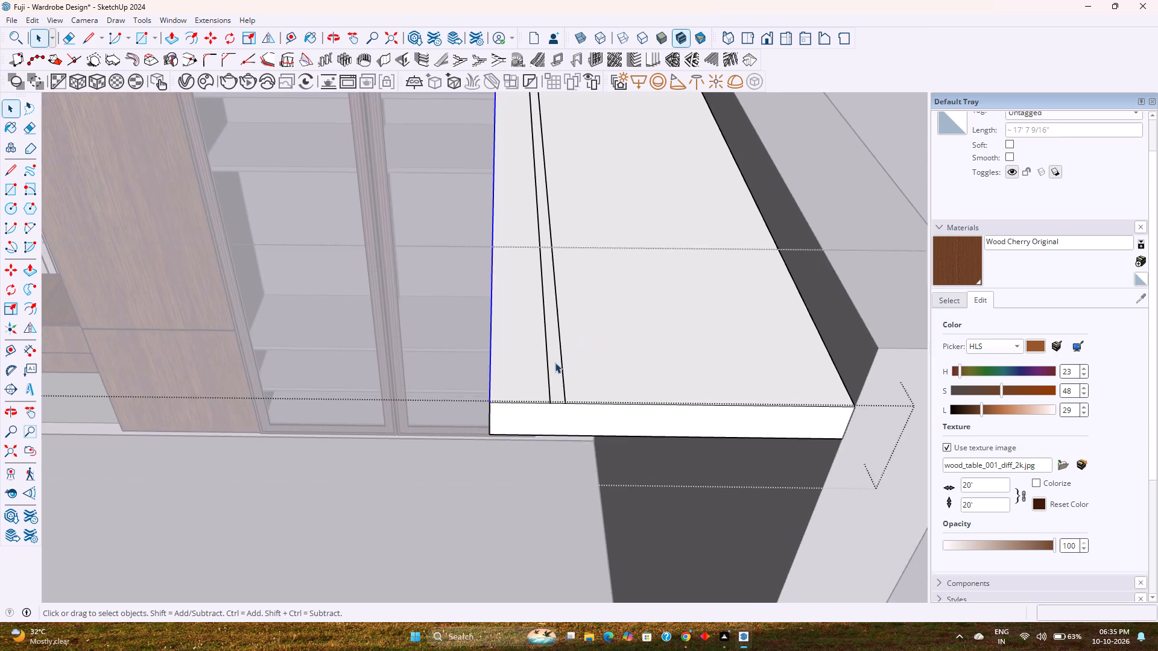
pyautogui.moveTo(555, 362); pyautogui.dragTo(586, 309, button='middle')
pyautogui.scroll(1, 546, 394)
pyautogui.moveTo(546, 394); pyautogui.dragTo(563, 307, button='middle')
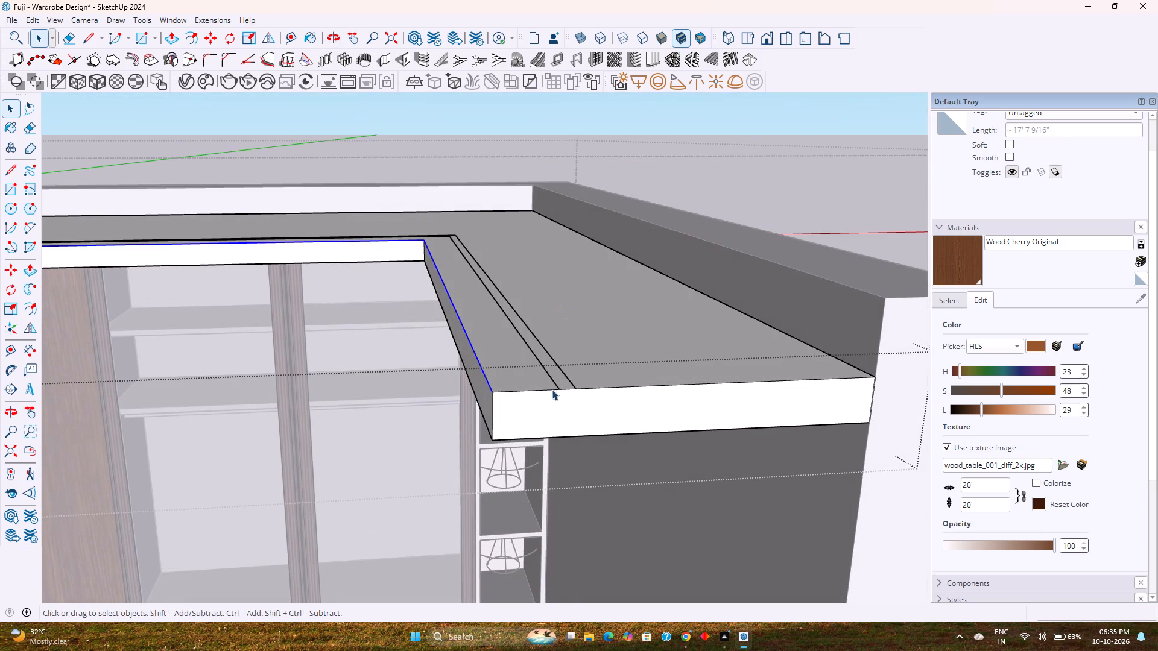
pyautogui.click(560, 385)
pyautogui.scroll(9, 562, 385)
pyautogui.moveTo(560, 385); pyautogui.dragTo(461, 514, button='middle')
pyautogui.press('l')
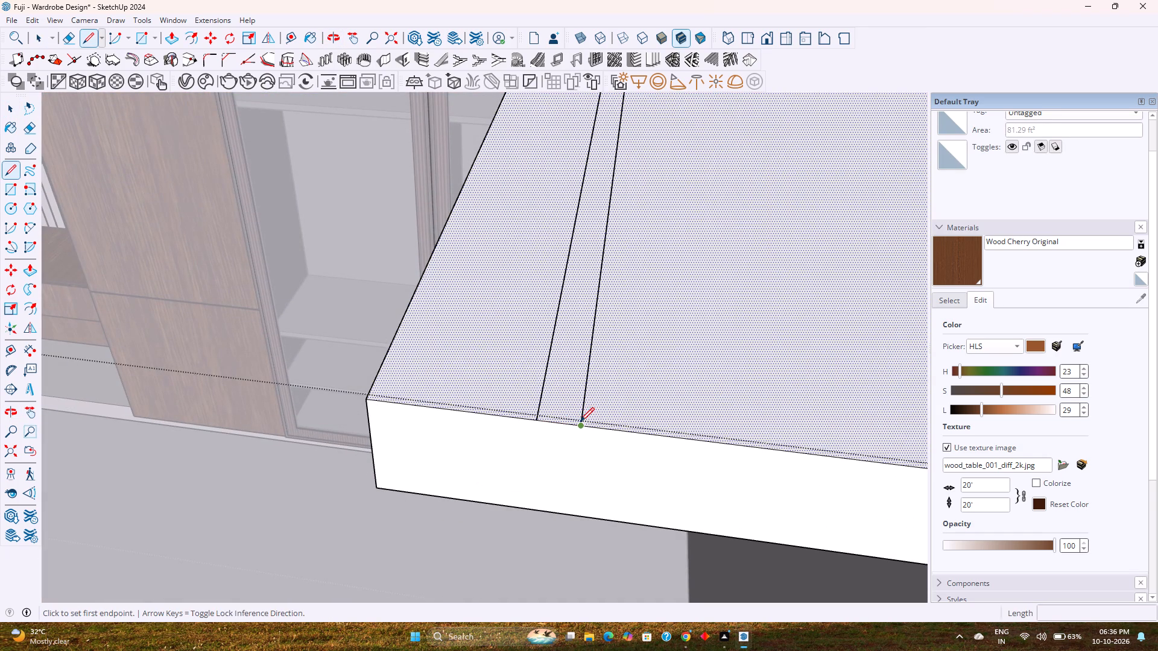
pyautogui.click(580, 423)
pyautogui.click(540, 415)
pyautogui.press('space')
# Undo the two offset outlines along the side and back inner edges of the dropped ceiling's top face.
pyautogui.hotkey('ctrl', 'z')
pyautogui.hotkey('ctrl', 'z')
pyautogui.press('space')
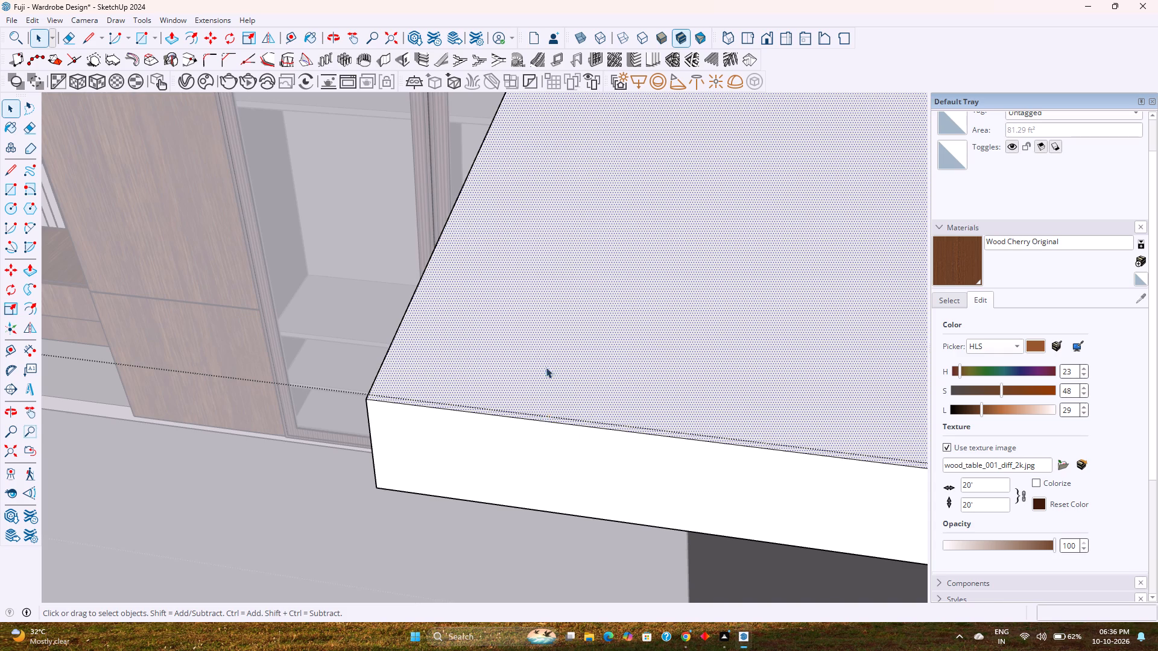
# Offset all three inner edges of the dropped ceiling's top face together by 4 inches onto the face.
pyautogui.scroll(-4, 547, 362)
pyautogui.keyDown('shift'); pyautogui.moveTo(566, 348); pyautogui.dragTo(548, 492, button='middle'); pyautogui.keyUp('shift')
pyautogui.scroll(-5, 557, 435)
pyautogui.scroll(-1, 569, 385)
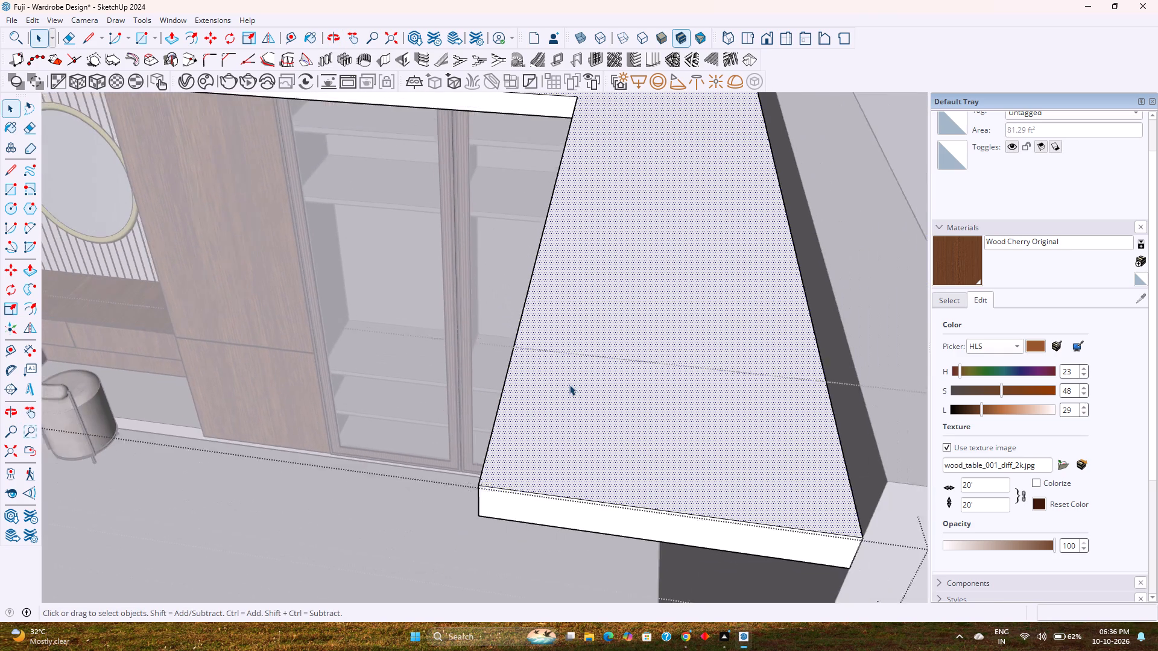
pyautogui.scroll(-2, 569, 385)
pyautogui.keyDown('shift'); pyautogui.moveTo(571, 382); pyautogui.dragTo(553, 552, button='middle'); pyautogui.keyUp('shift')
pyautogui.scroll(-4, 596, 427)
pyautogui.moveTo(587, 423); pyautogui.dragTo(446, 356, button='middle')
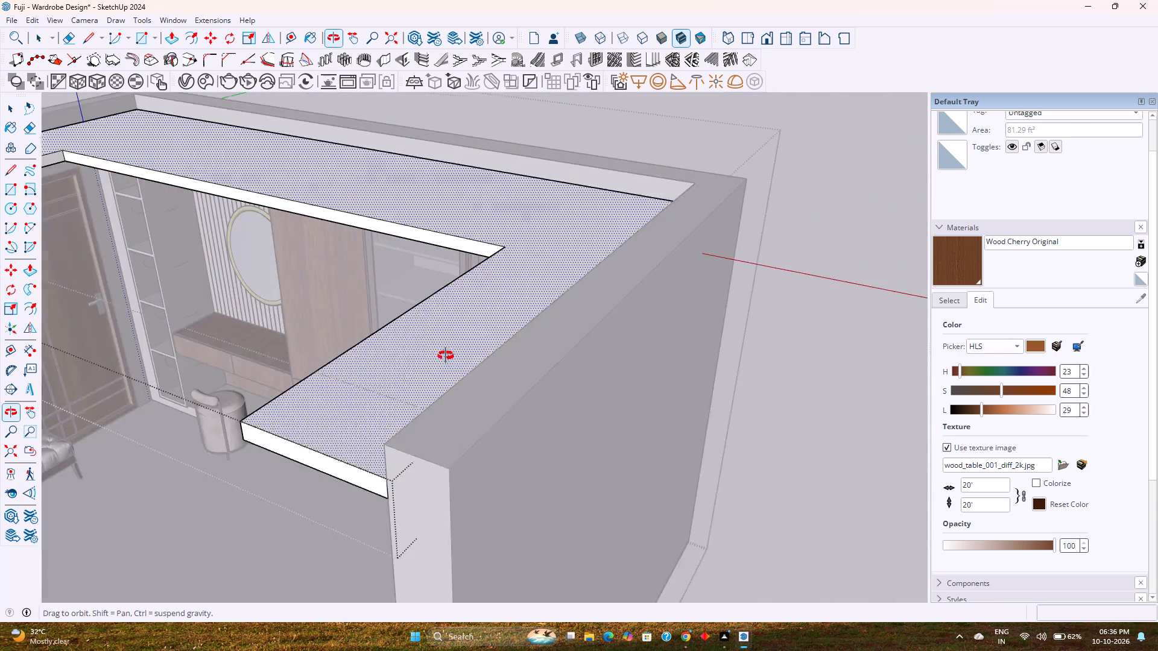
pyautogui.moveTo(446, 356); pyautogui.dragTo(630, 453, button='middle')
pyautogui.scroll(-7, 628, 440)
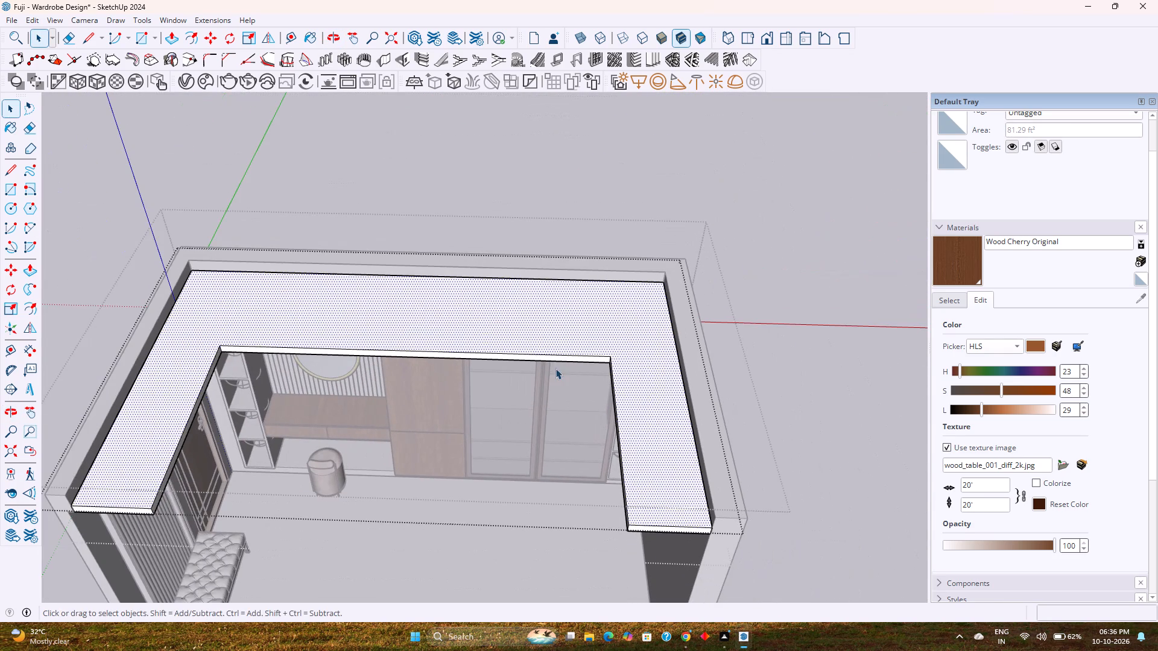
pyautogui.click(558, 354)
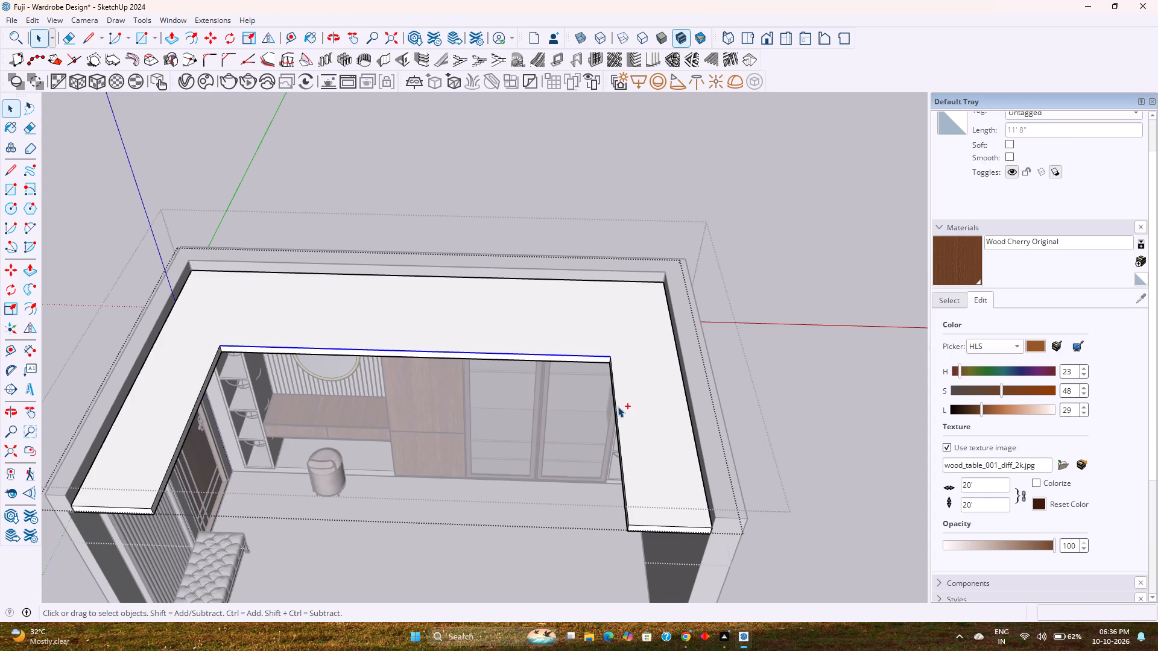
pyautogui.keyDown('ctrl'); pyautogui.click(616, 408); pyautogui.keyUp('ctrl')
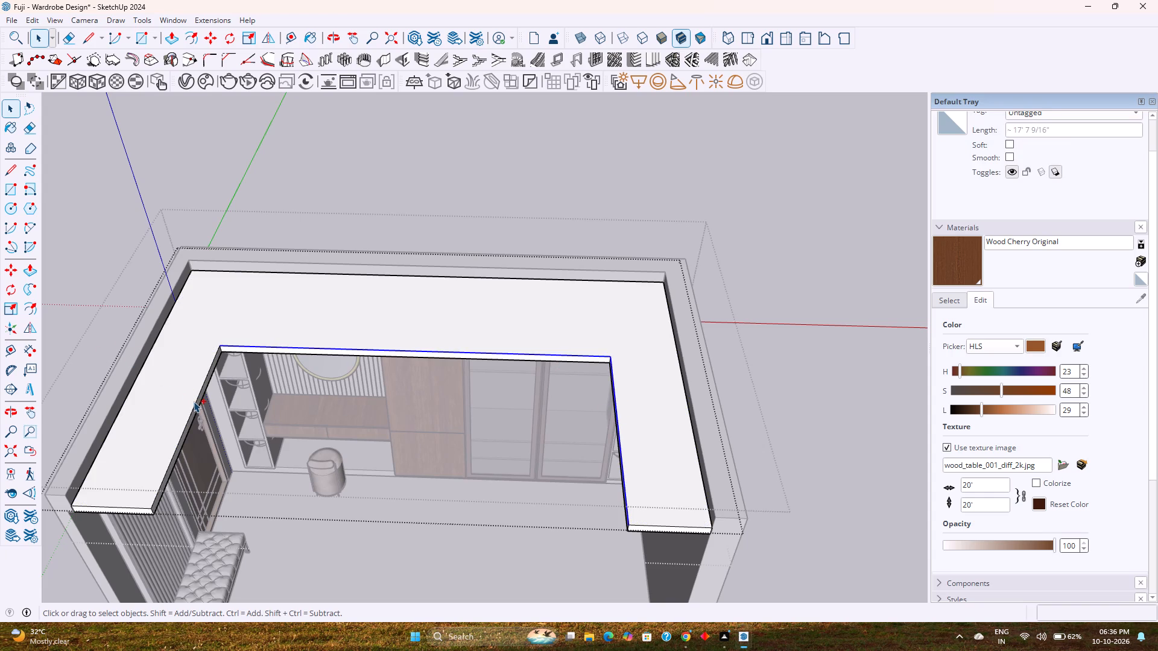
pyautogui.keyDown('ctrl'); pyautogui.click(194, 401); pyautogui.keyUp('ctrl')
pyautogui.click(195, 403)
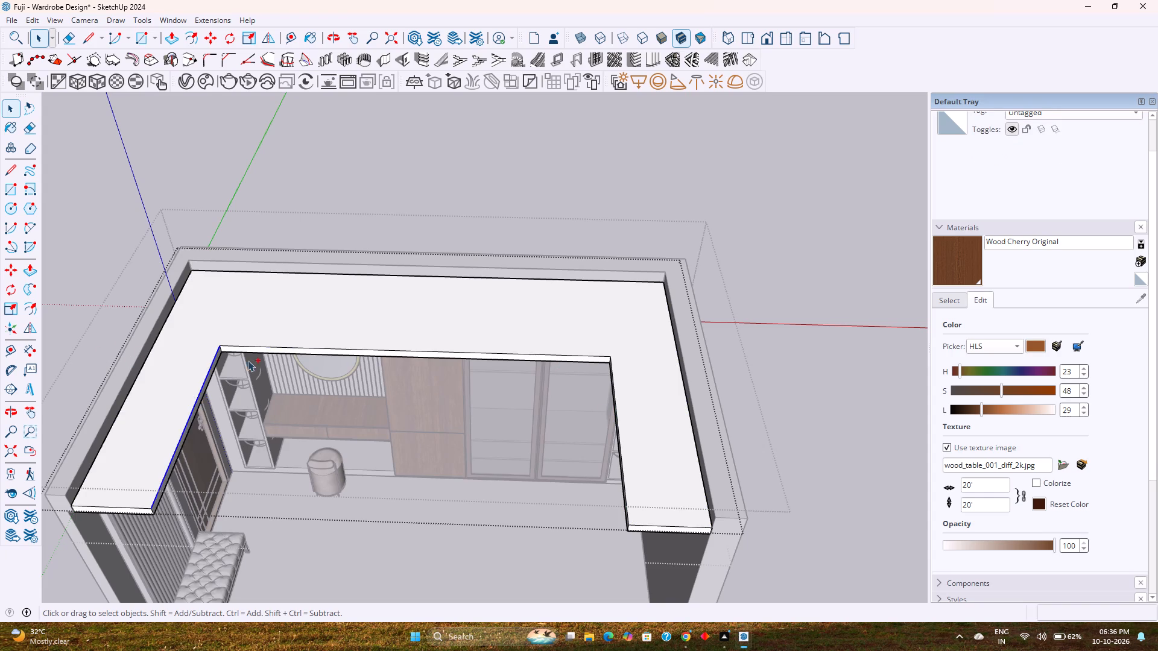
pyautogui.keyDown('ctrl'); pyautogui.click(269, 346); pyautogui.keyUp('ctrl')
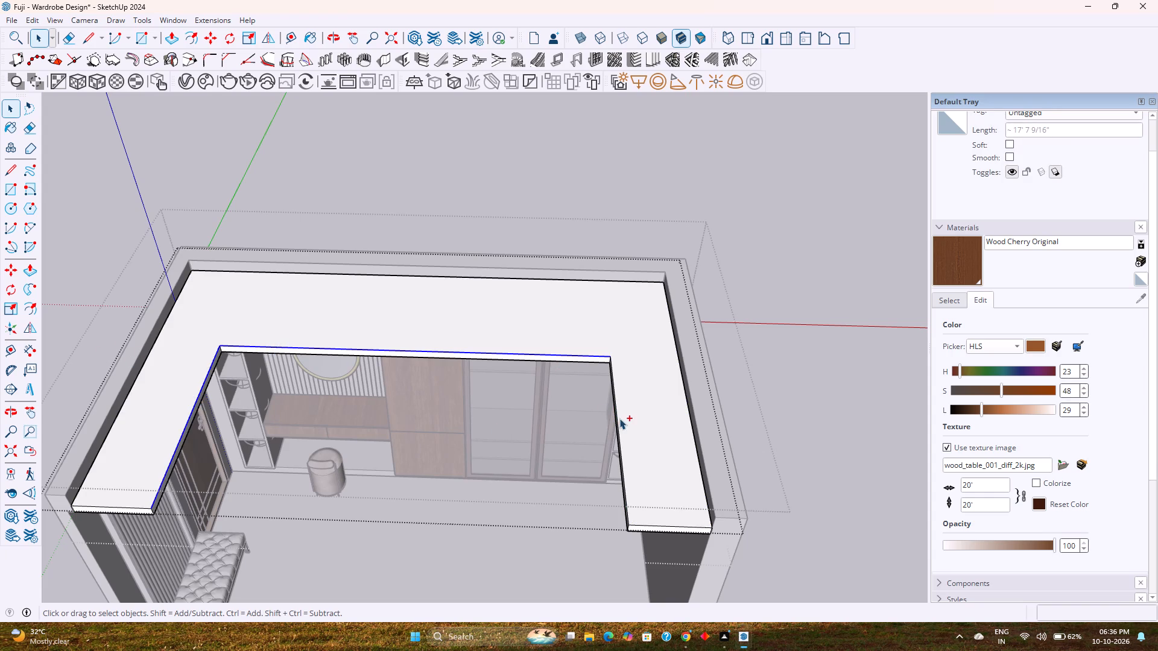
pyautogui.keyDown('ctrl'); pyautogui.moveTo(619, 418); pyautogui.dragTo(675, 376, button='middle'); pyautogui.keyUp('ctrl')
pyautogui.keyDown('ctrl'); pyautogui.scroll(7, 657, 383); pyautogui.keyUp('ctrl')
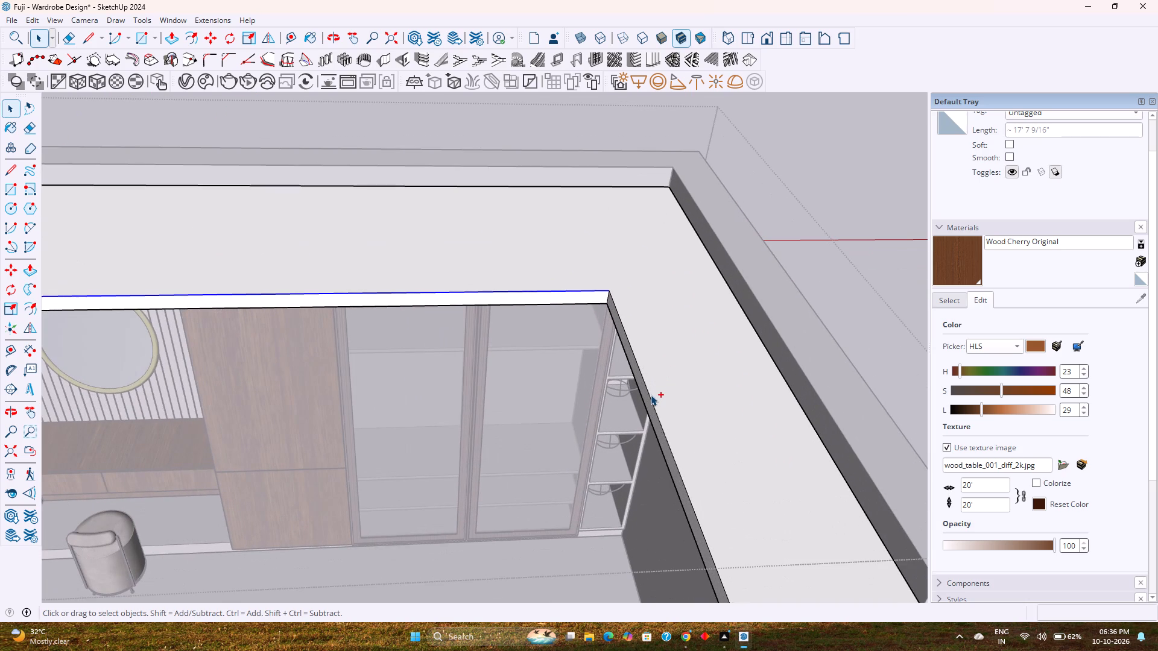
pyautogui.keyDown('ctrl'); pyautogui.click(651, 395); pyautogui.keyUp('ctrl')
pyautogui.scroll(-1, 554, 374)
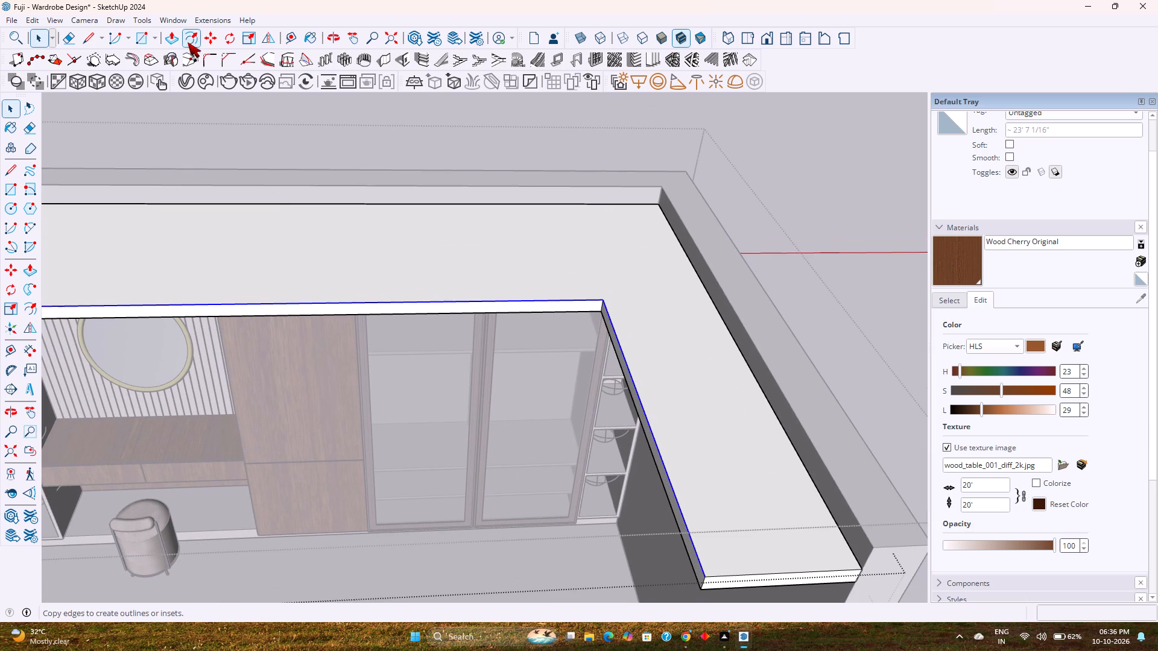
pyautogui.click(188, 42)
pyautogui.click(669, 464)
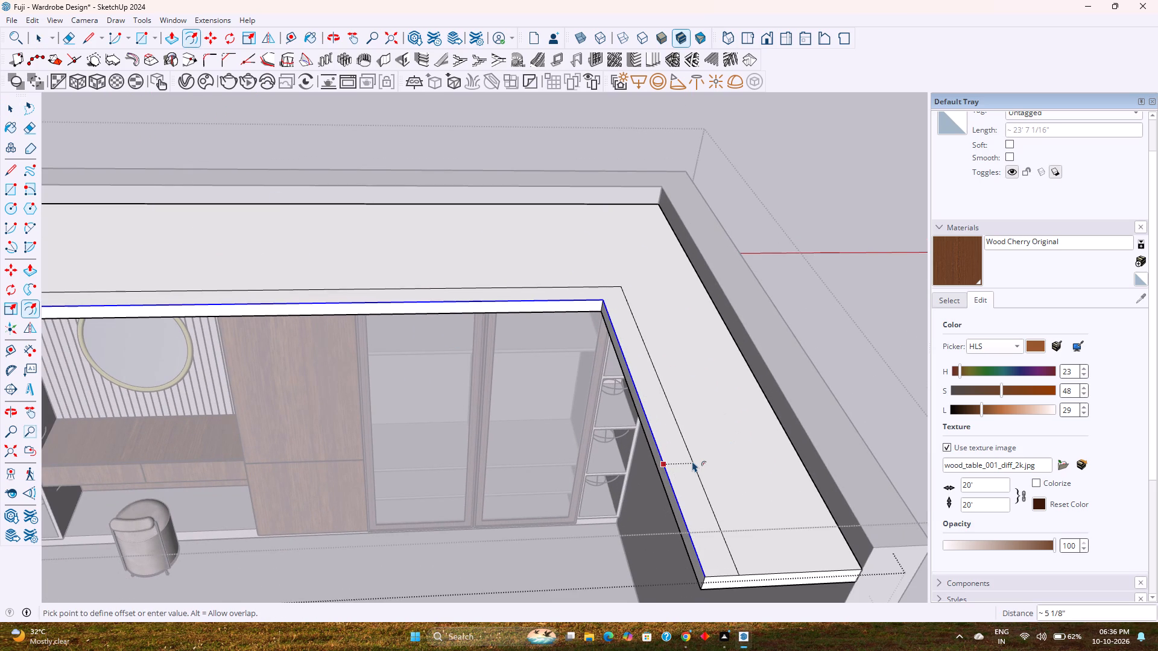
pyautogui.press('4')
pyautogui.press('Return')
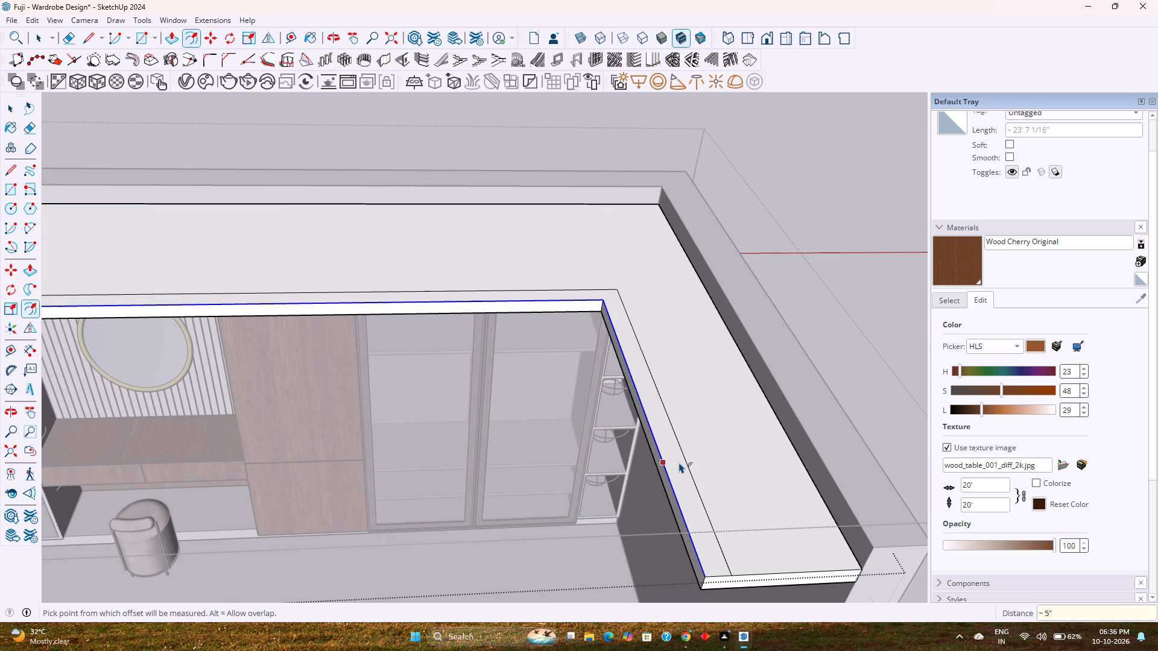
# Offset the same three inner edges again at 5 inches to outline a parallel strip.
pyautogui.click(679, 462)
pyautogui.press('5')
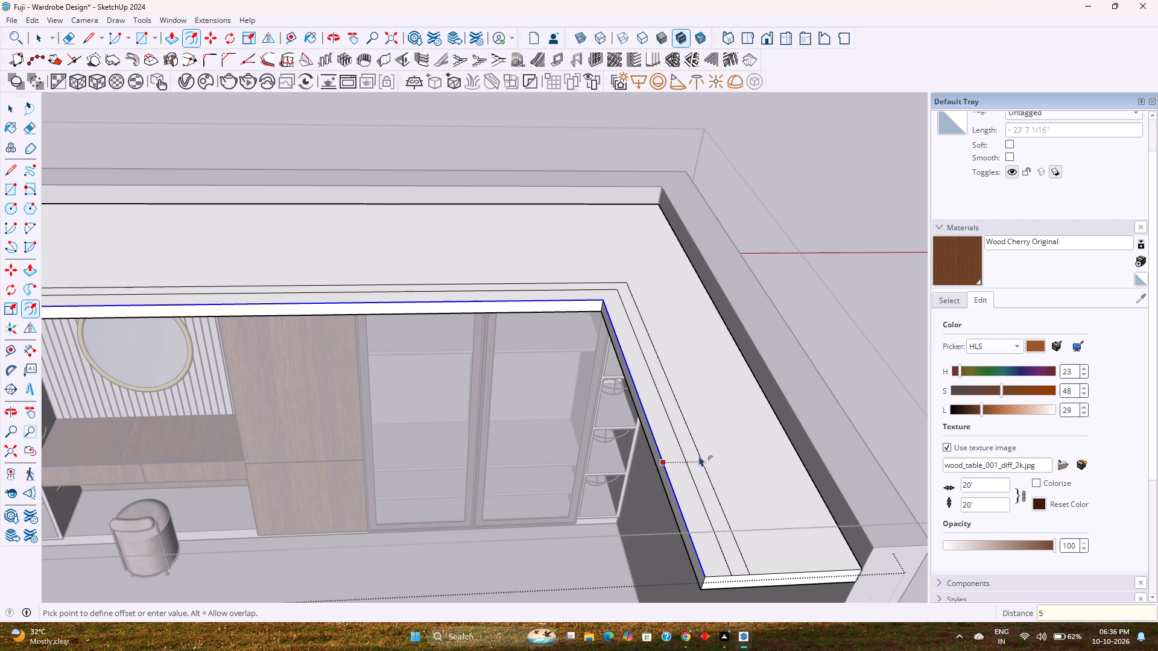
pyautogui.press('Return')
pyautogui.press('space')
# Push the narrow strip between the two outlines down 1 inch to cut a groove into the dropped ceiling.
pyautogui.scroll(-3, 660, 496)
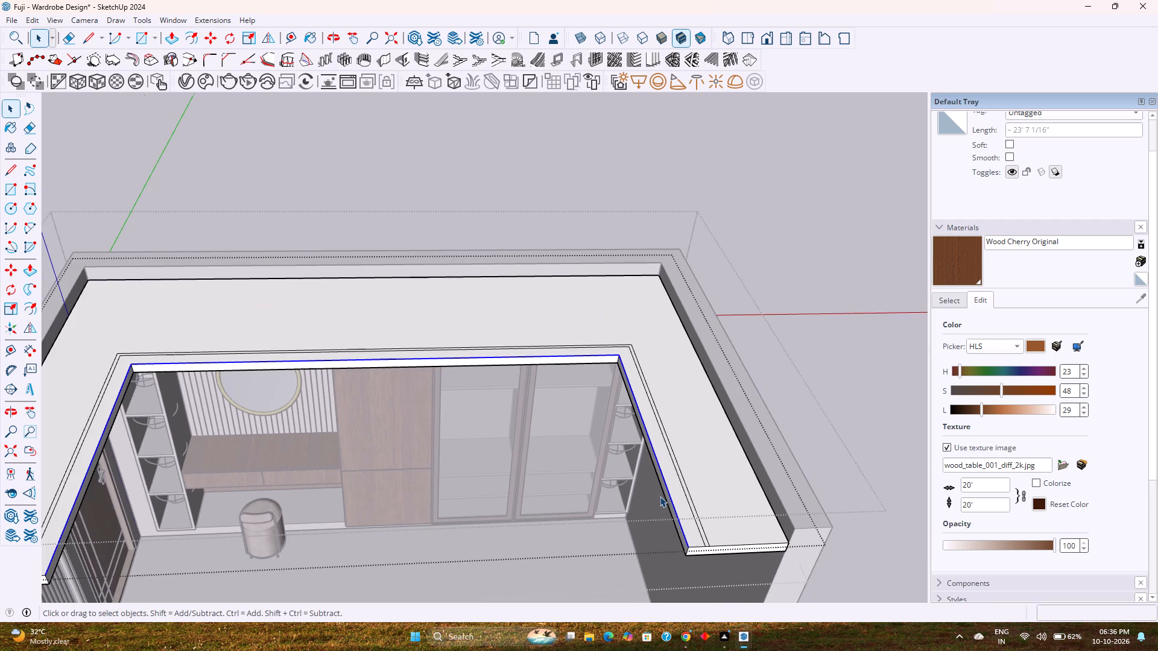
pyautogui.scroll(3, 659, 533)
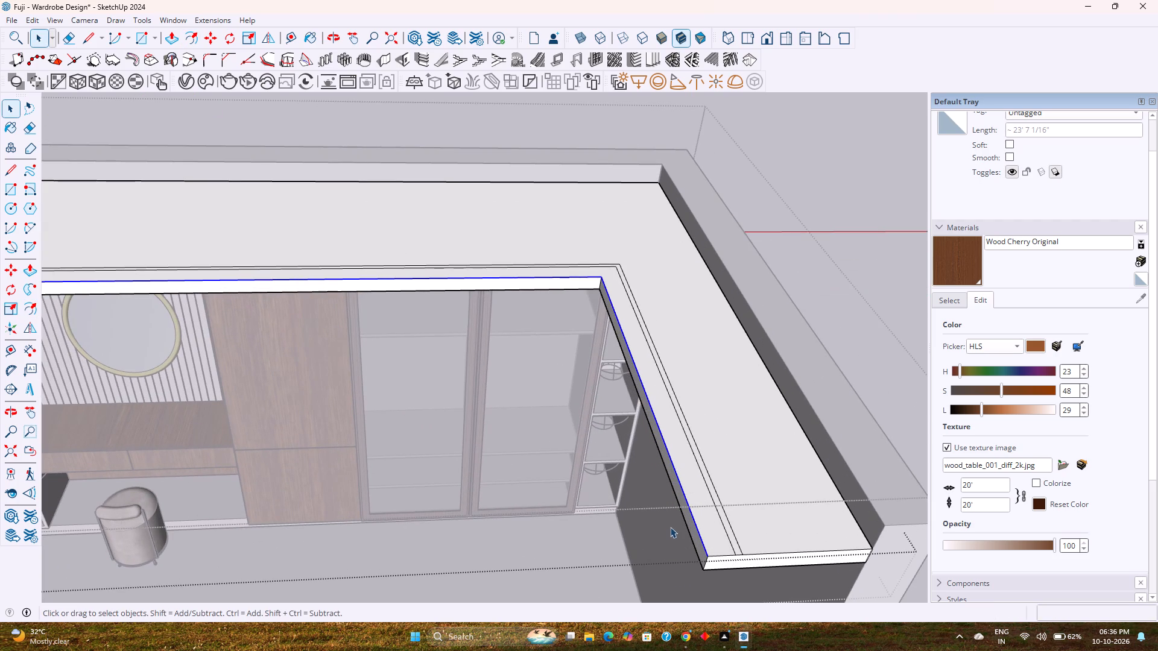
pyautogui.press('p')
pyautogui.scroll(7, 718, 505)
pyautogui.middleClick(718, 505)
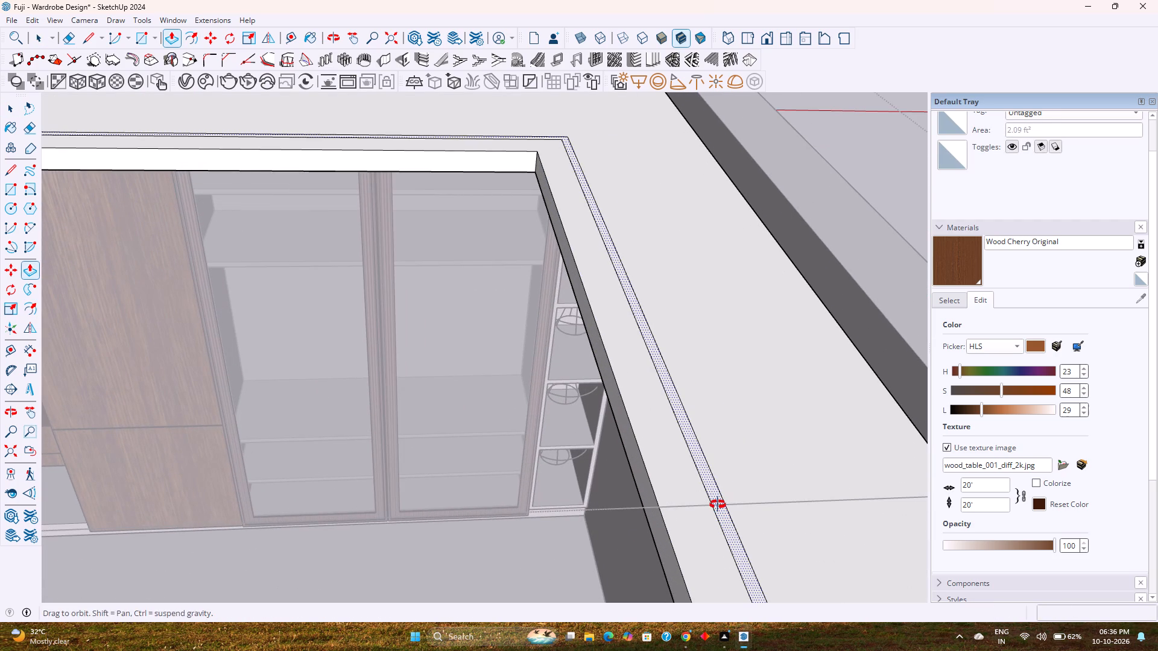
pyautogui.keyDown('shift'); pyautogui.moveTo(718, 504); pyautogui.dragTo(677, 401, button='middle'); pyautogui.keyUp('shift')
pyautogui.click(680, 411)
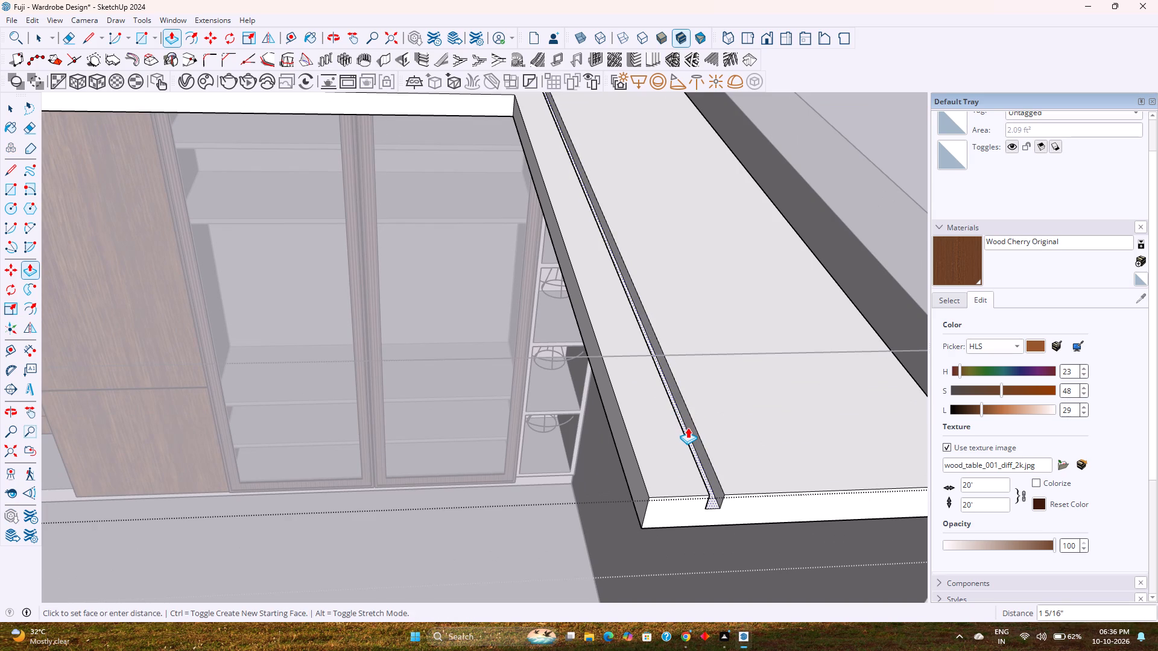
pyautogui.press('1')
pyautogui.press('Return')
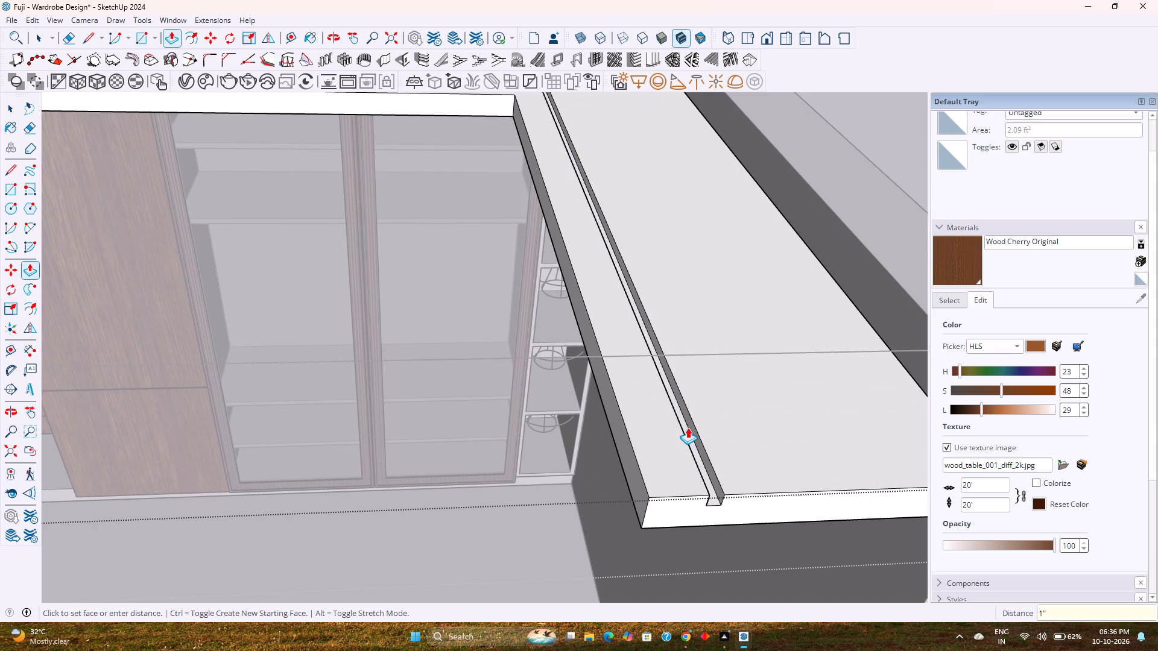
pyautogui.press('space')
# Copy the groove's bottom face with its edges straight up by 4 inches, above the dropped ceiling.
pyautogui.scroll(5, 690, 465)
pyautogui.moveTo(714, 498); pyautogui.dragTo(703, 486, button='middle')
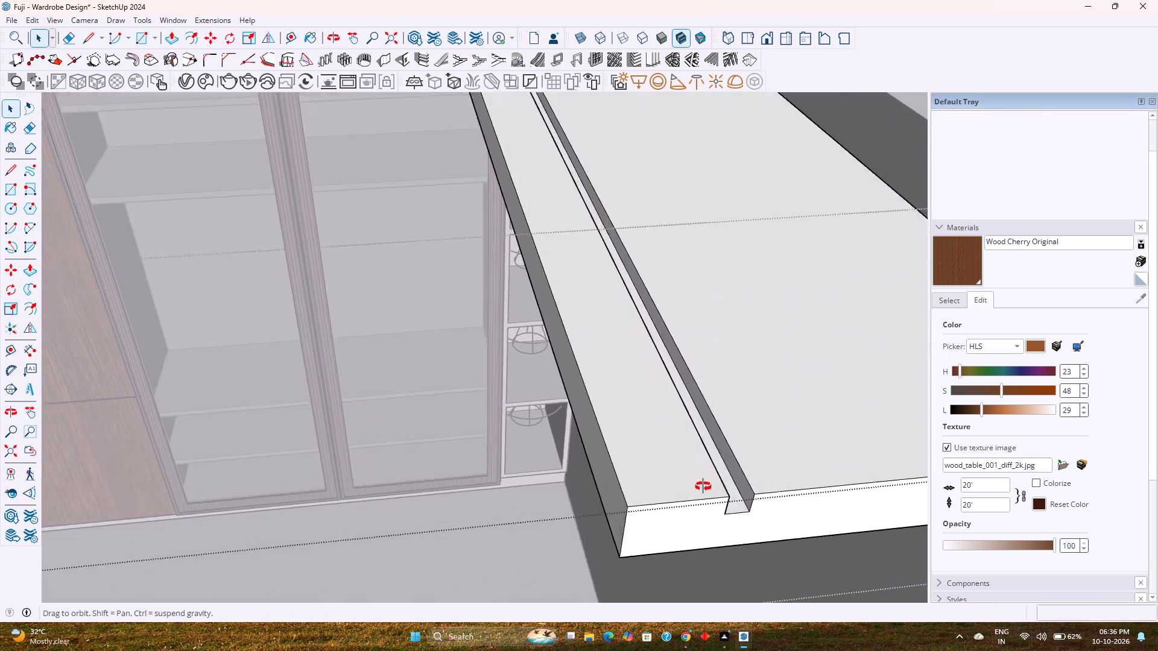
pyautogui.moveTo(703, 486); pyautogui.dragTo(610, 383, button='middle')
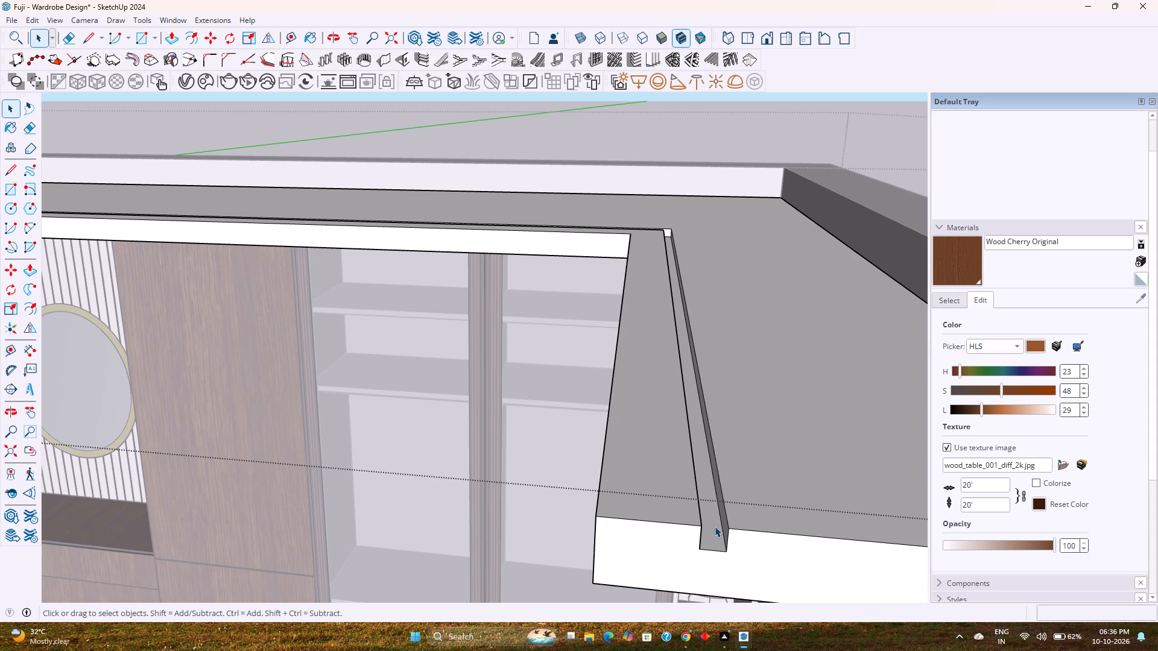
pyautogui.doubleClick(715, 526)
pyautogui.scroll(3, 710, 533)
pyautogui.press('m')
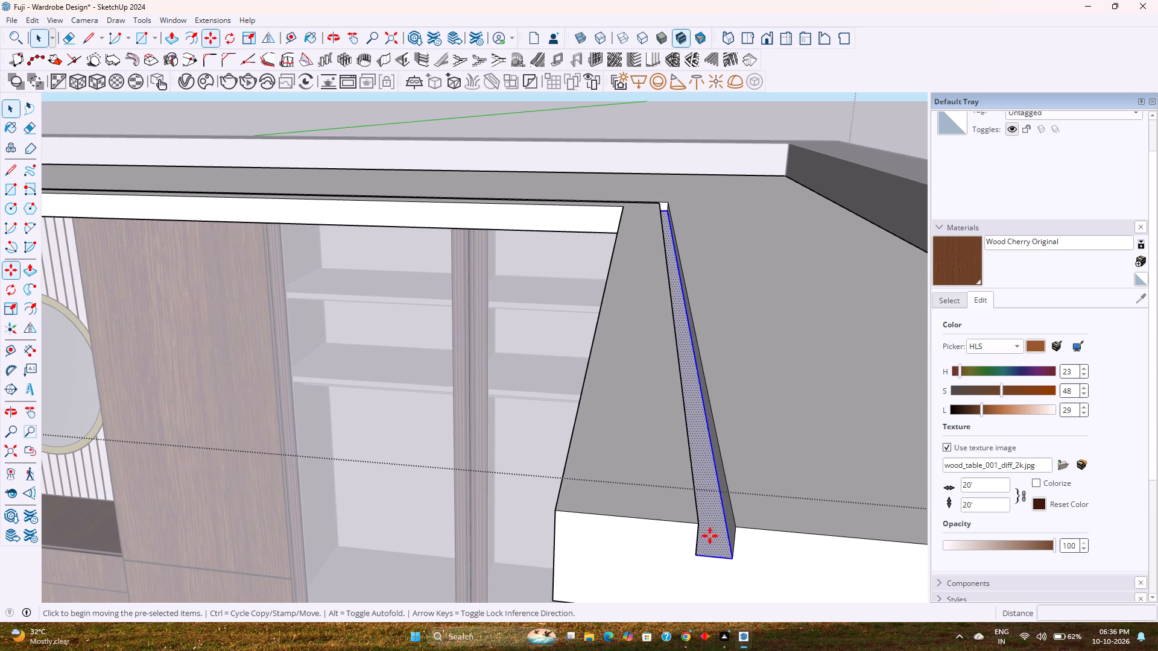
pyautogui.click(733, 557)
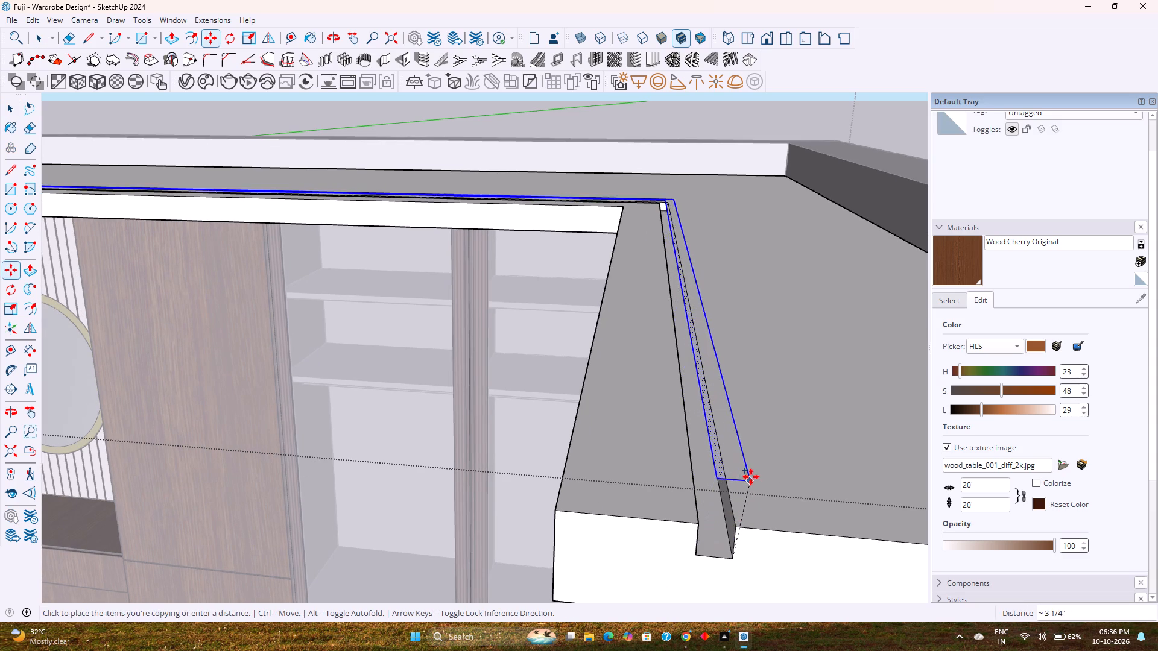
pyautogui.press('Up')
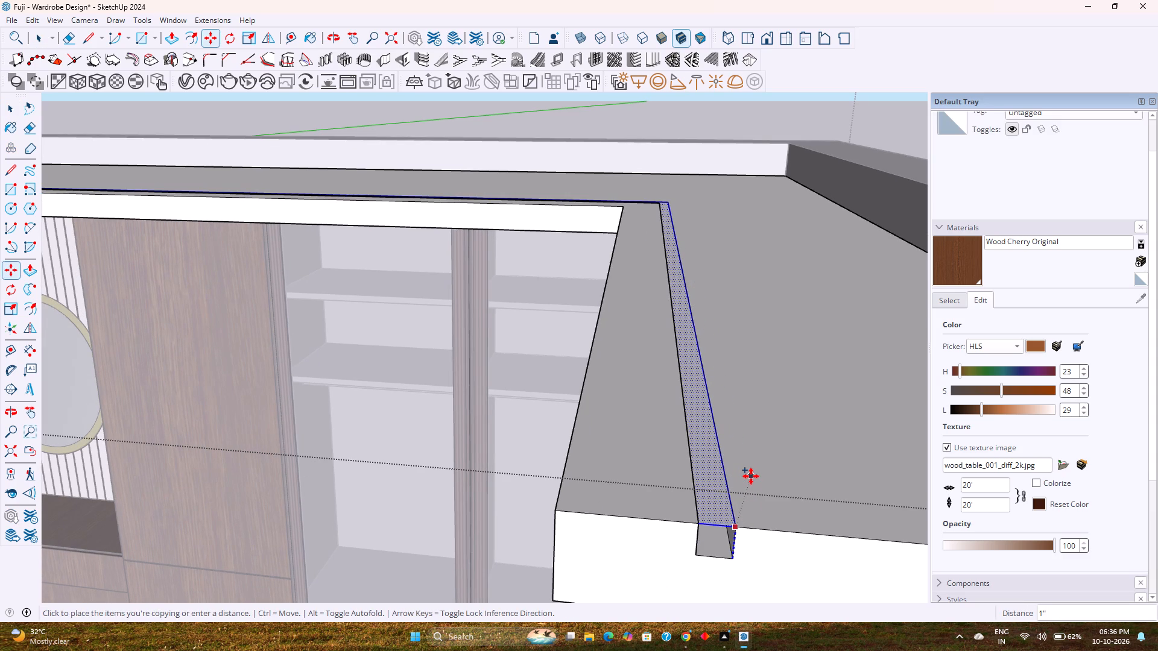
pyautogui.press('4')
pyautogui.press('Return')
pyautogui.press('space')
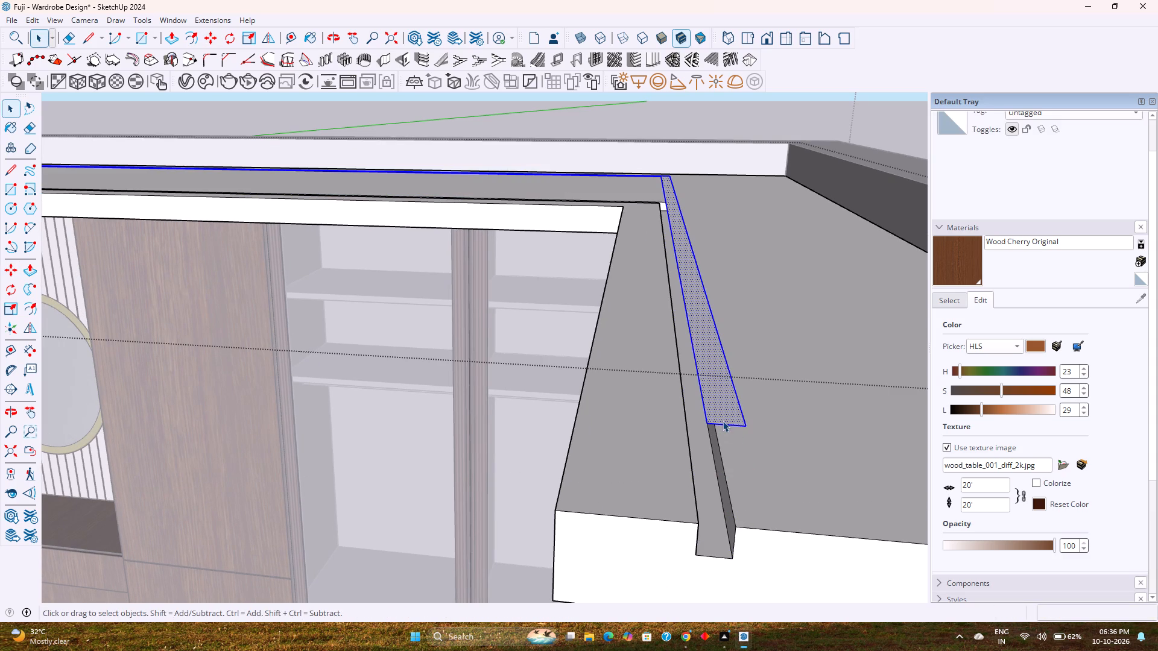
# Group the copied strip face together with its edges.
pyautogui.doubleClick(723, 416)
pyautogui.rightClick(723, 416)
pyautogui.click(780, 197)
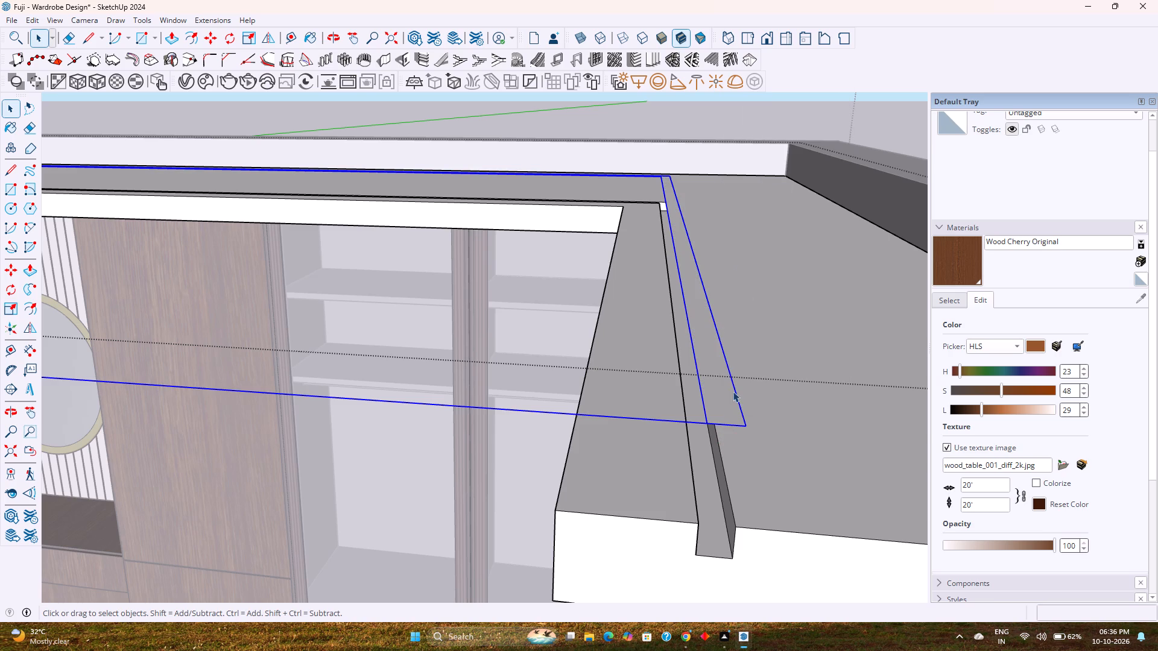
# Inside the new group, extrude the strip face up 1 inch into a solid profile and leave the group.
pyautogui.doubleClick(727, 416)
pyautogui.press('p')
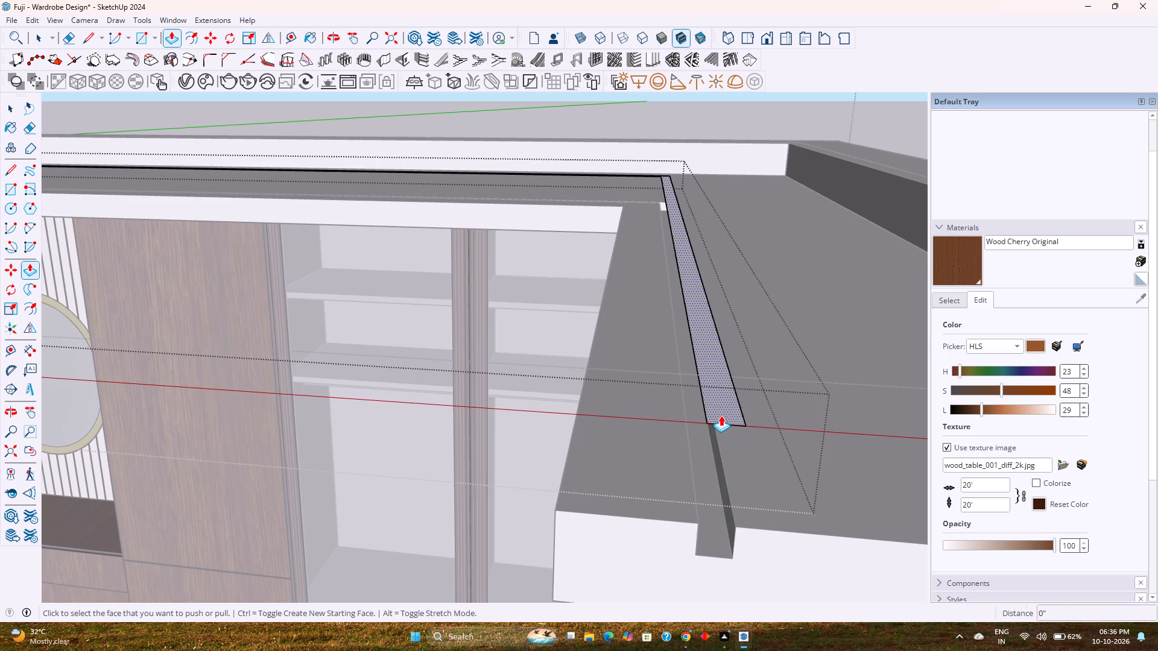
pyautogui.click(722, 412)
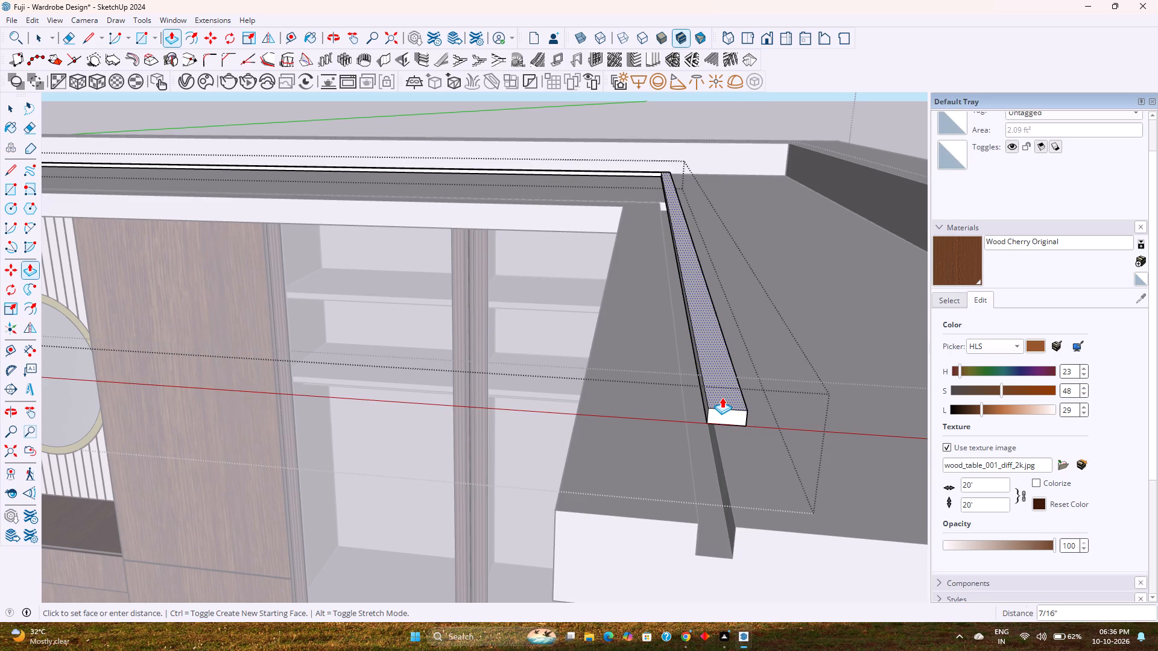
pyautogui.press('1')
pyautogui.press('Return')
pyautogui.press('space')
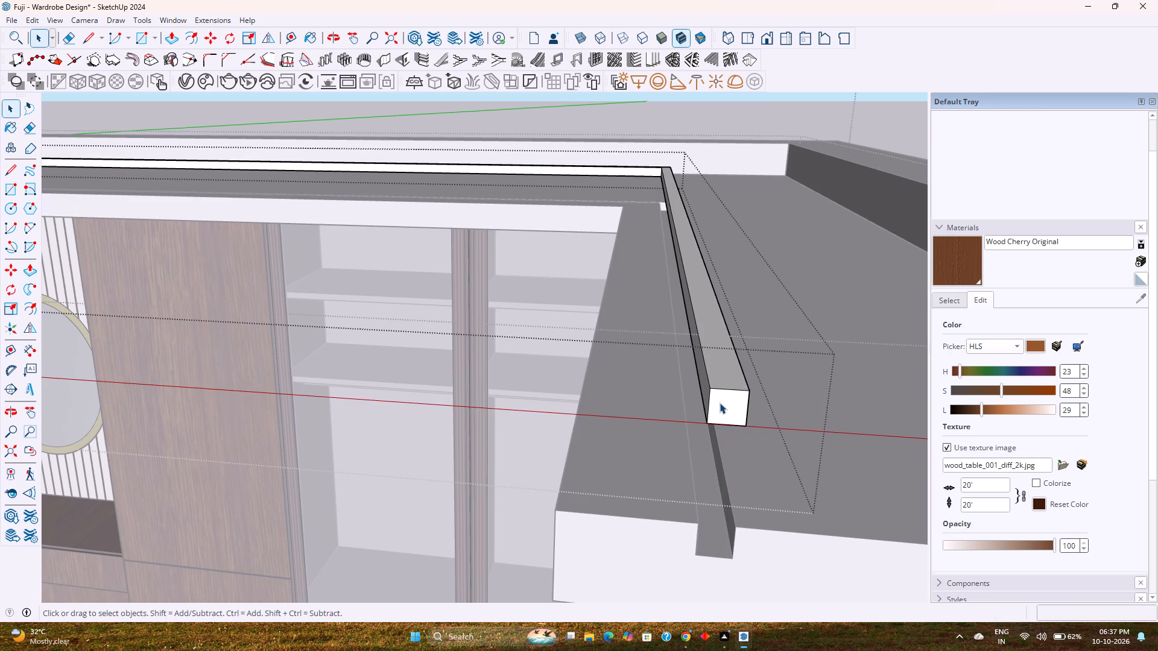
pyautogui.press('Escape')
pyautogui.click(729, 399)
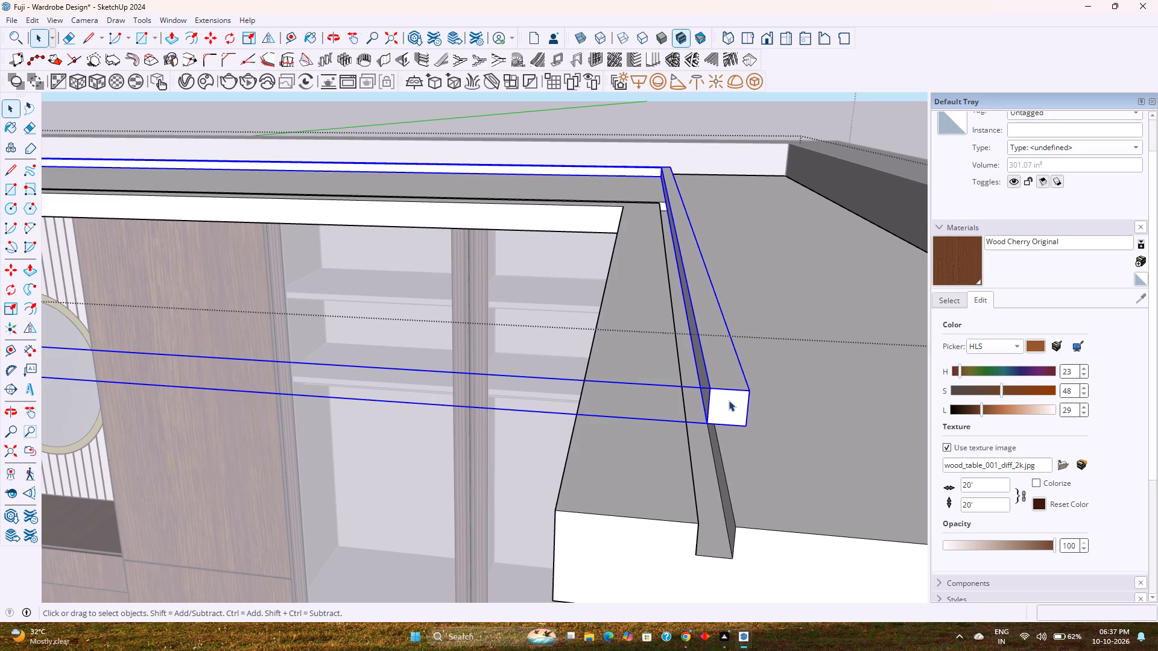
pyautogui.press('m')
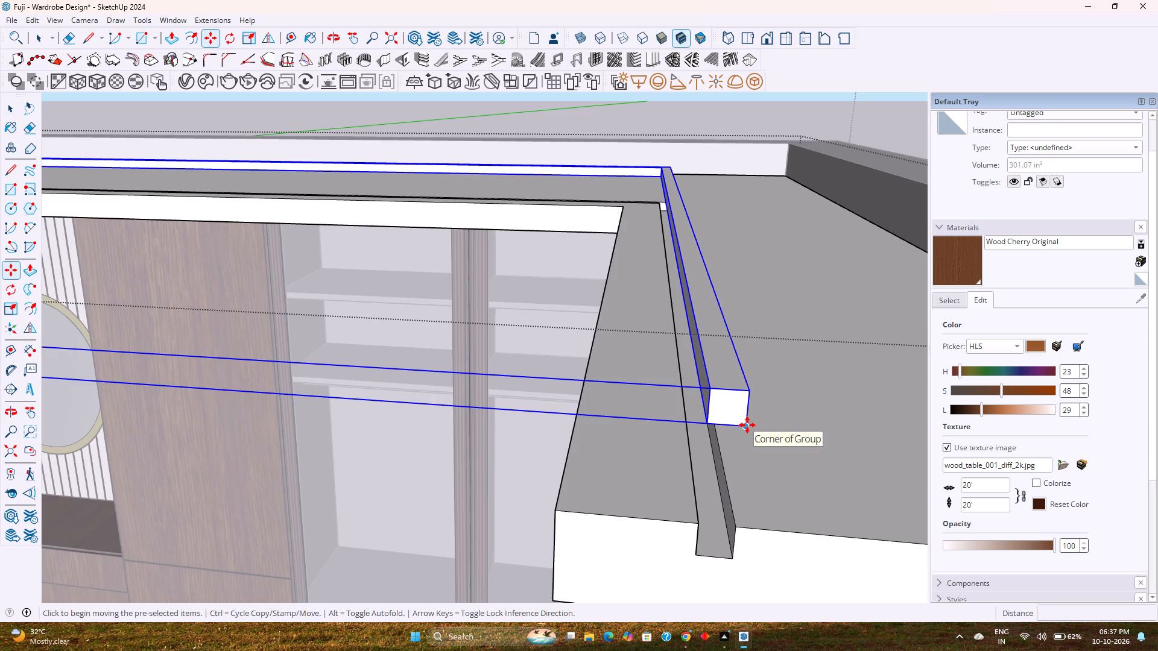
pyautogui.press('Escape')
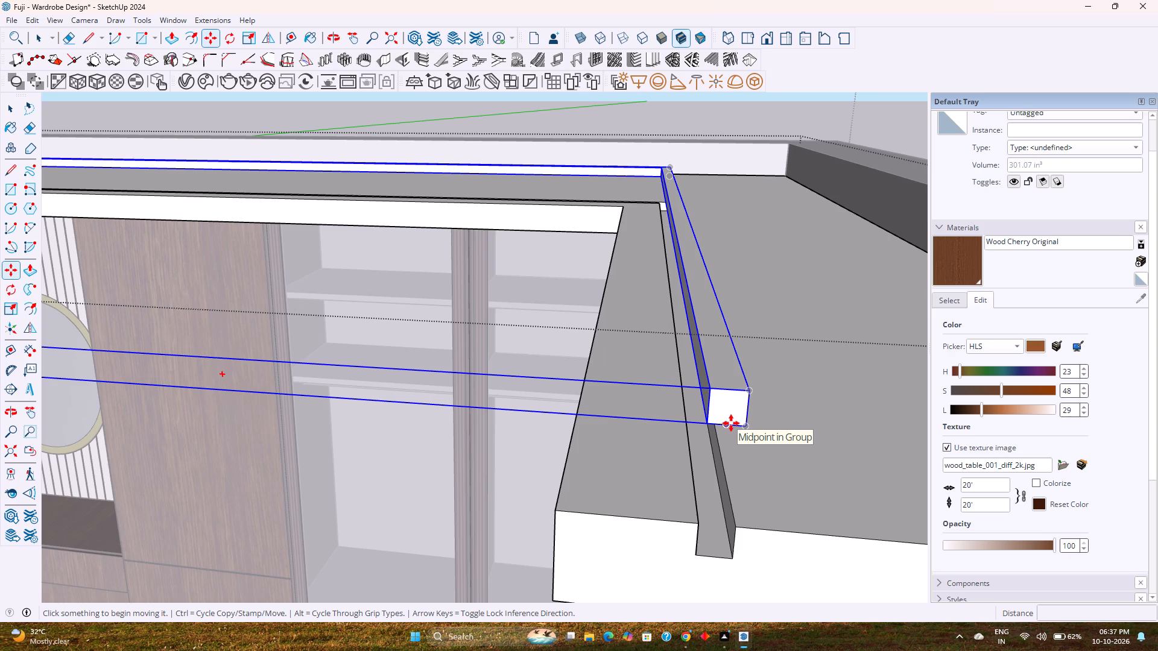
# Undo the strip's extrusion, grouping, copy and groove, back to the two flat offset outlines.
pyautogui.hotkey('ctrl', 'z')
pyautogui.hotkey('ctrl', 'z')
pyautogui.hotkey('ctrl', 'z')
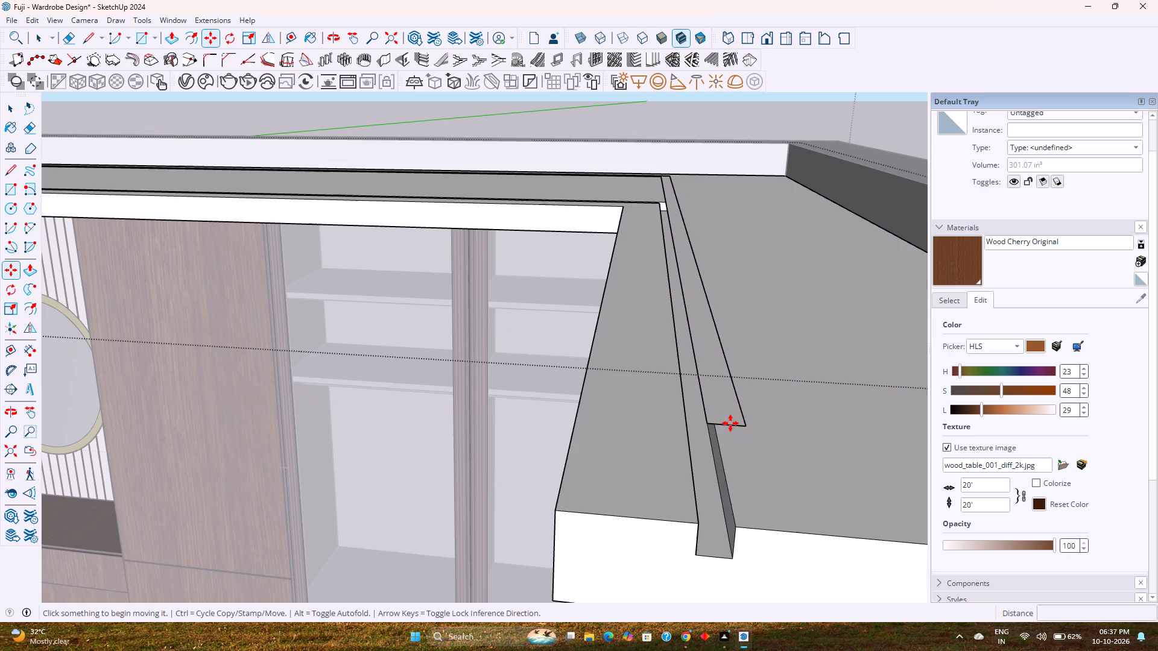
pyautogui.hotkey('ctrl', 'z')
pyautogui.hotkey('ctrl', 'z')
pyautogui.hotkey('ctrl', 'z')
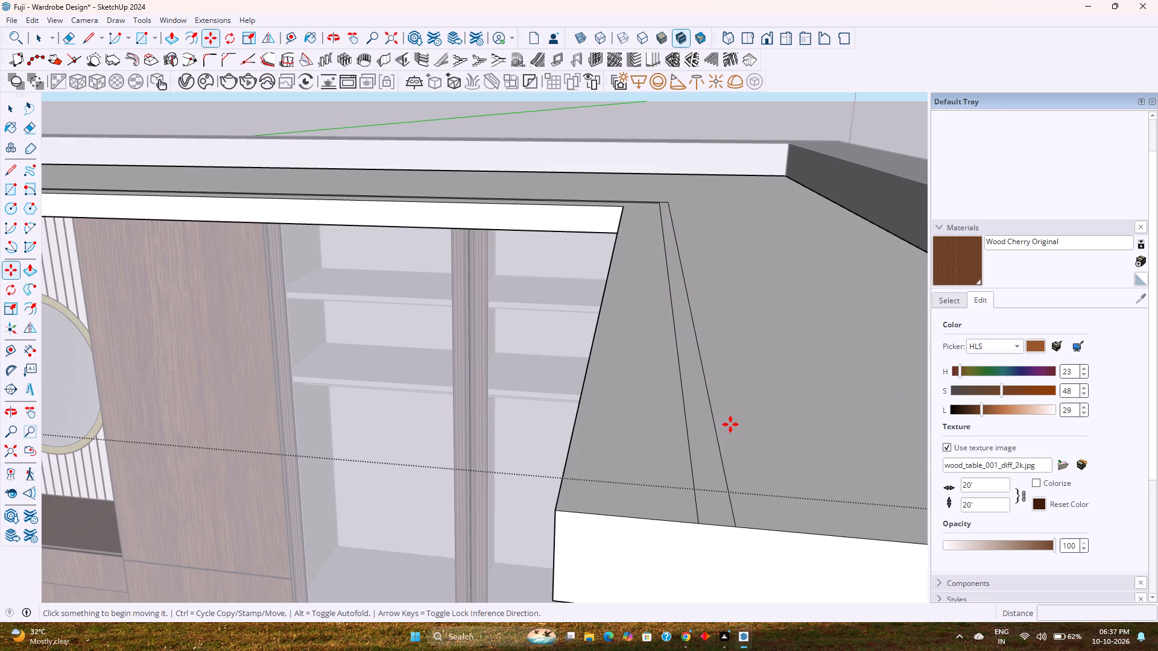
# Copy the strip outline's short end edges on both arms of the dropped ceiling border 3 inches inward along the strip.
pyautogui.press('space')
pyautogui.click(721, 524)
pyautogui.scroll(-5, 721, 520)
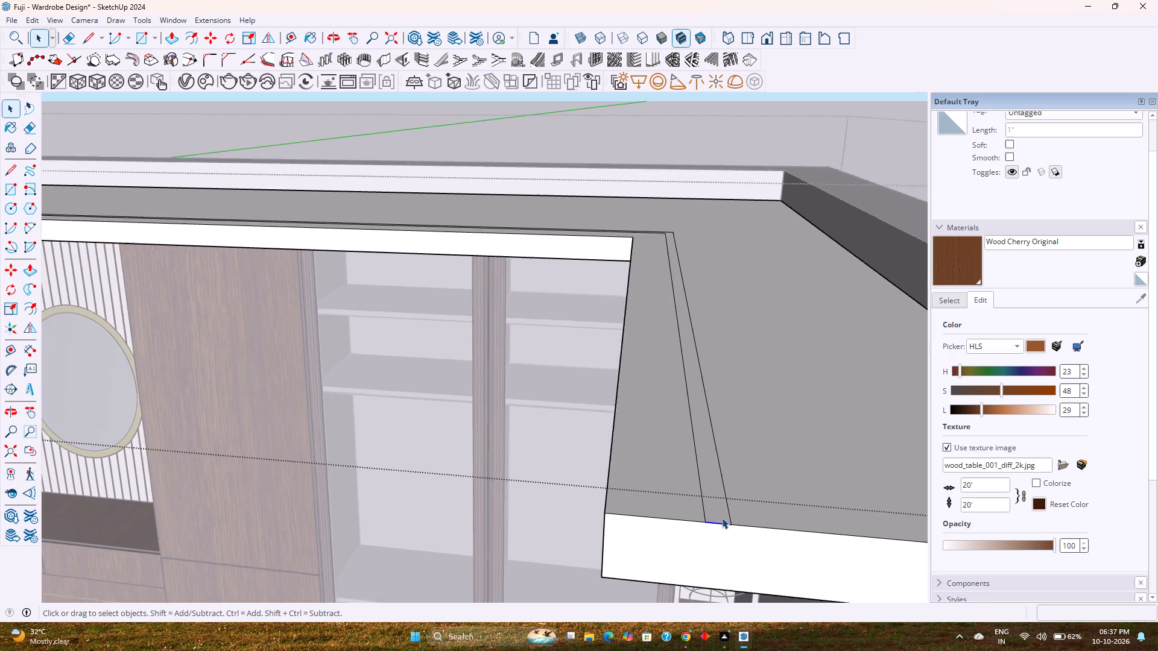
pyautogui.scroll(-4, 722, 518)
pyautogui.keyDown('shift'); pyautogui.moveTo(611, 490); pyautogui.dragTo(764, 551, button='middle'); pyautogui.keyUp('shift')
pyautogui.scroll(-8, 767, 520)
pyautogui.scroll(4, 381, 499)
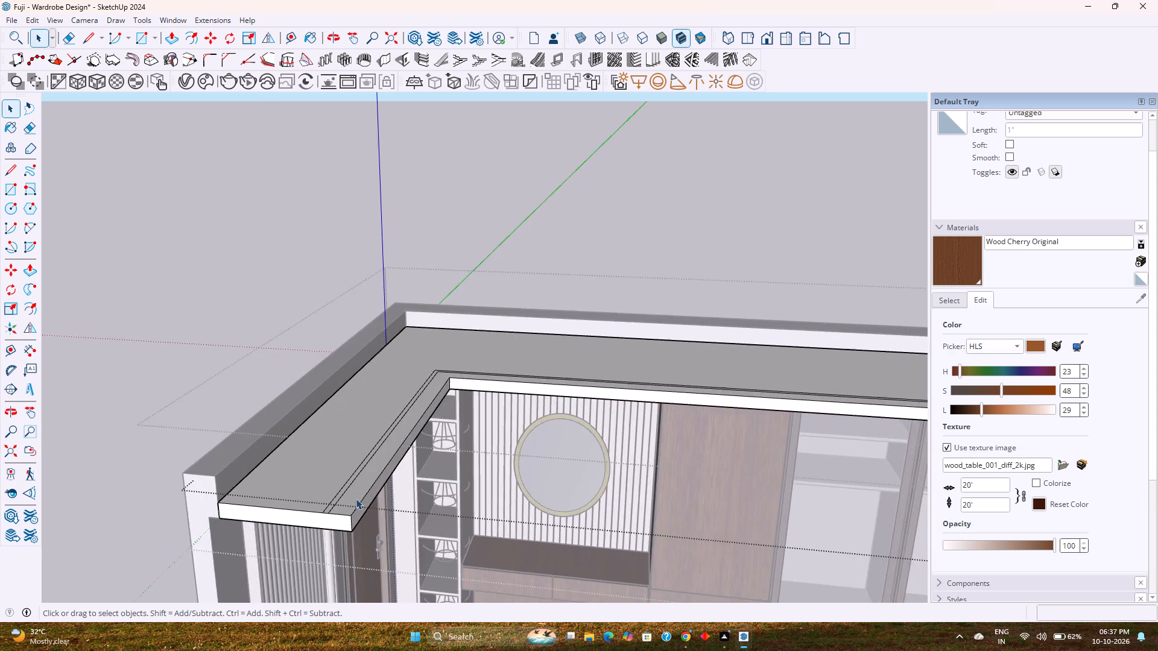
pyautogui.scroll(16, 356, 498)
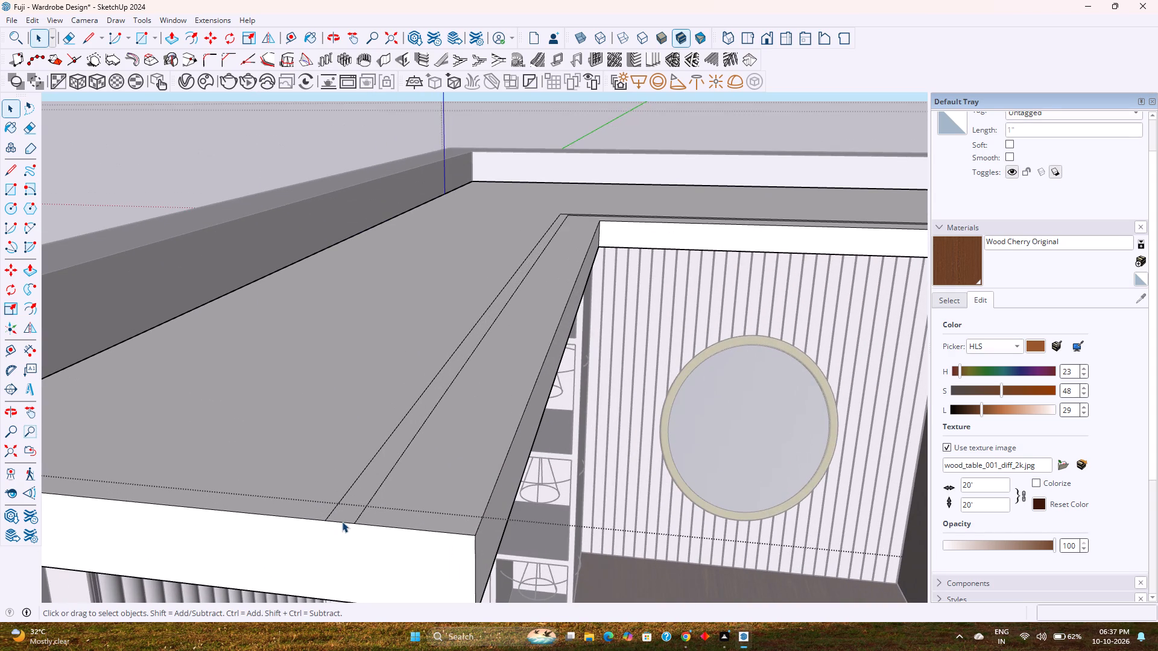
pyautogui.click(342, 523)
pyautogui.scroll(-6, 342, 523)
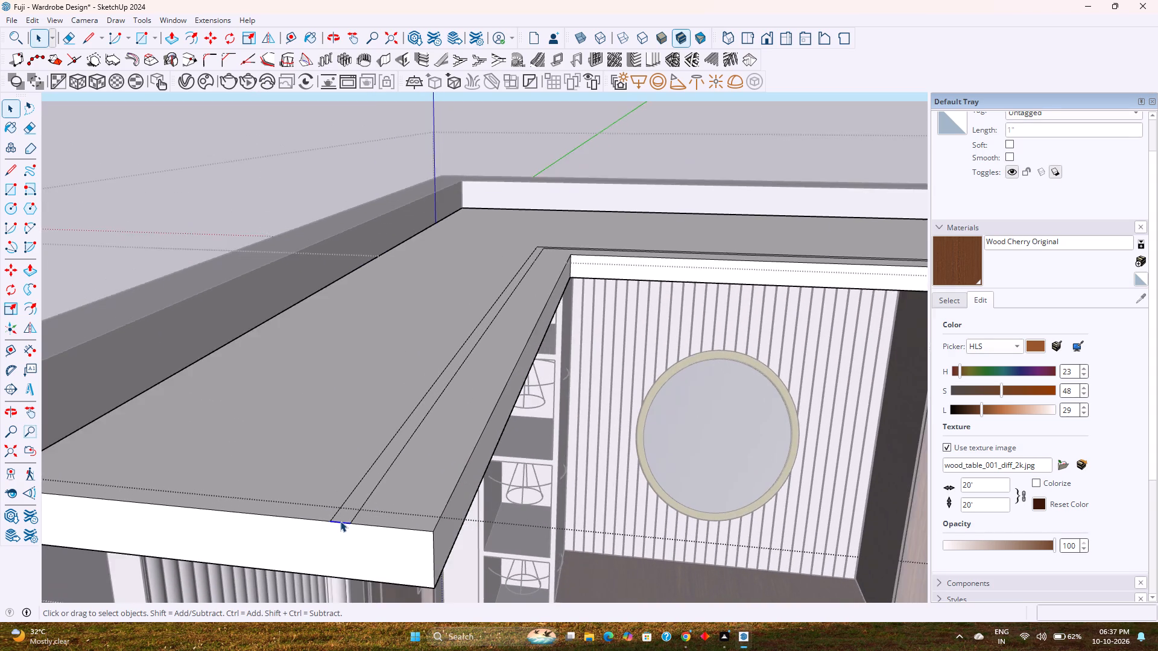
pyautogui.scroll(-20, 340, 521)
pyautogui.scroll(-2, 340, 521)
pyautogui.scroll(2, 874, 581)
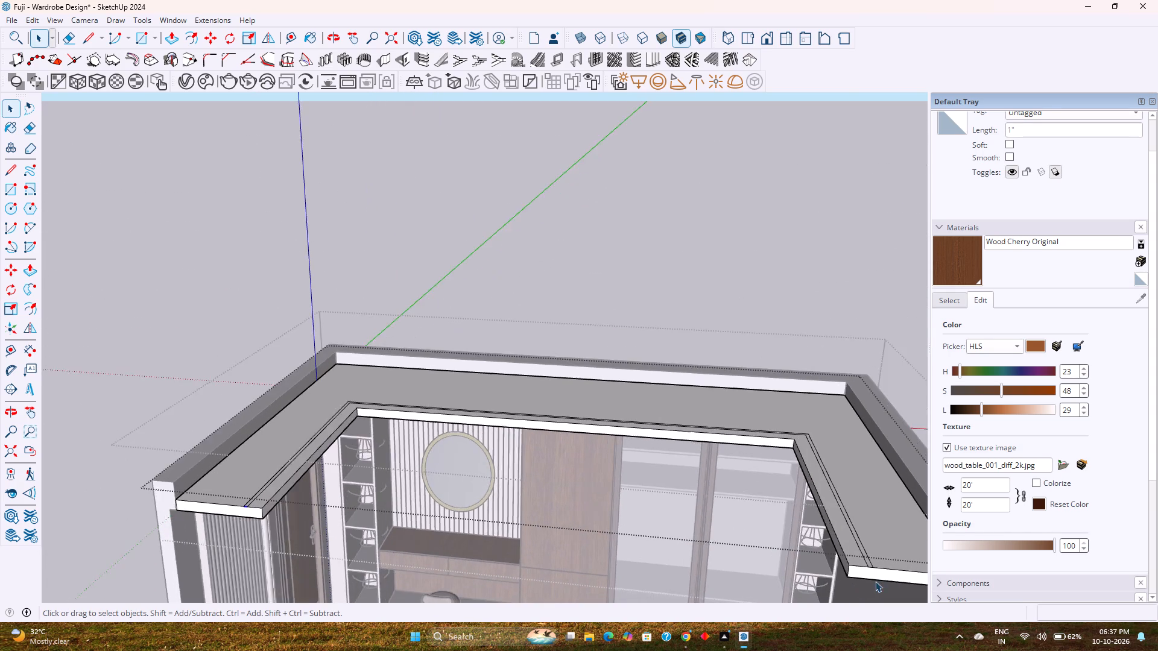
pyautogui.scroll(9, 875, 581)
pyautogui.scroll(12, 867, 565)
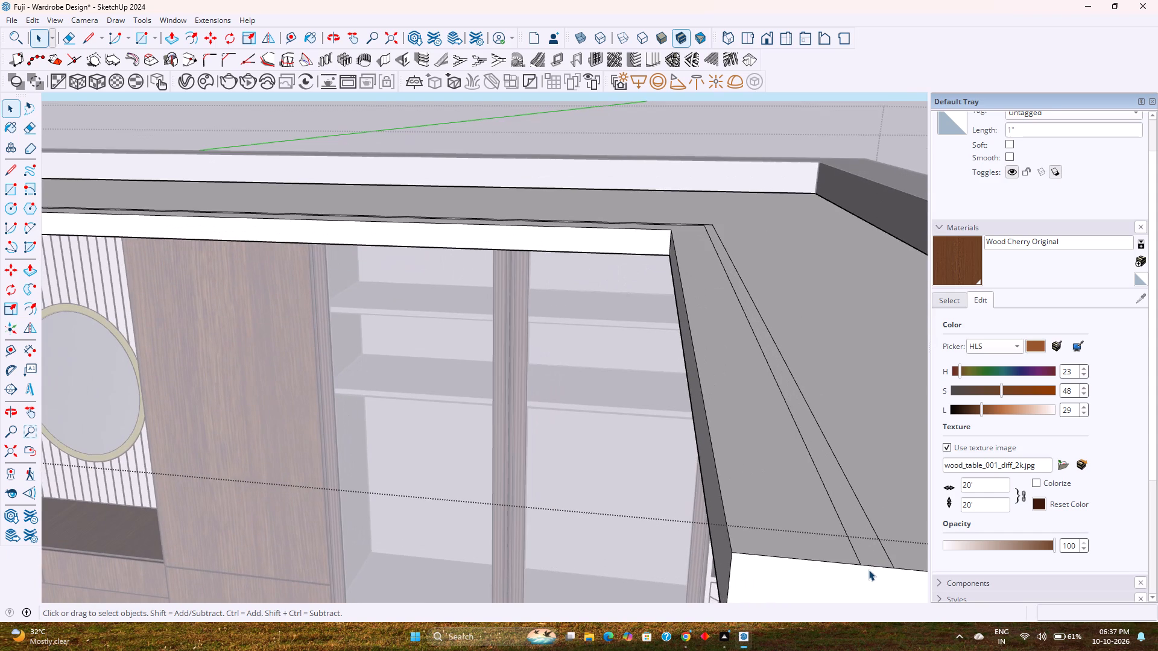
pyautogui.keyDown('ctrl'); pyautogui.click(871, 565); pyautogui.keyUp('ctrl')
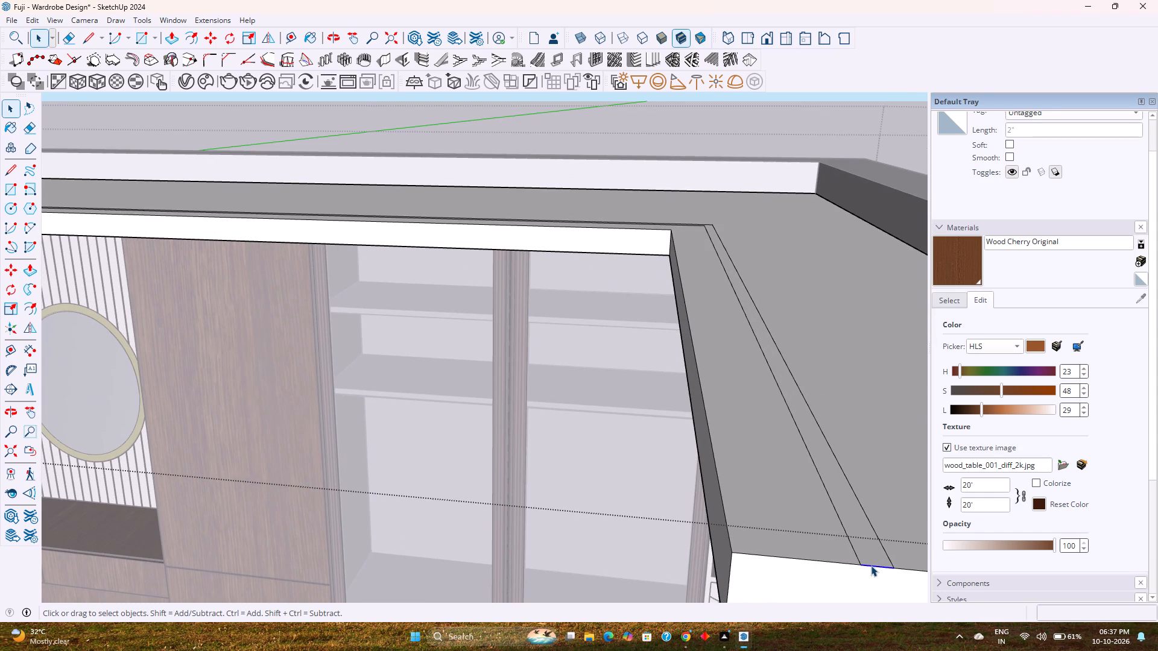
pyautogui.press('m')
pyautogui.click(862, 564)
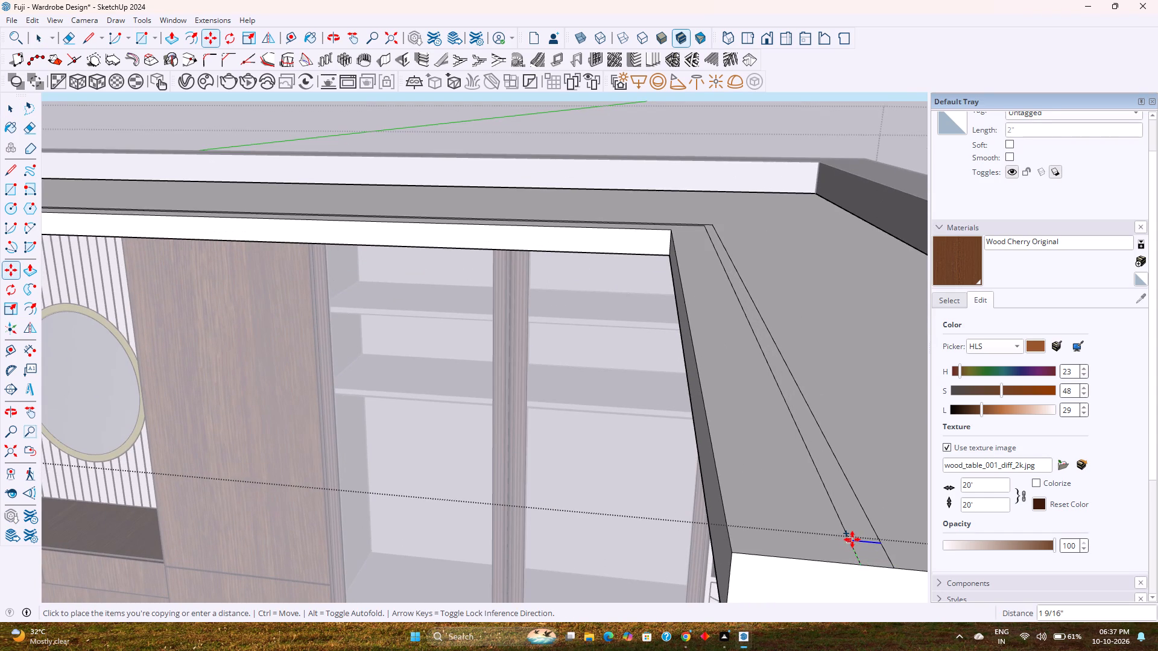
pyautogui.press('Left')
pyautogui.press('3')
pyautogui.press('Return')
# Erase the leftover outline segments between the new end edges and the border's outer ends on both arms.
pyautogui.press('e')
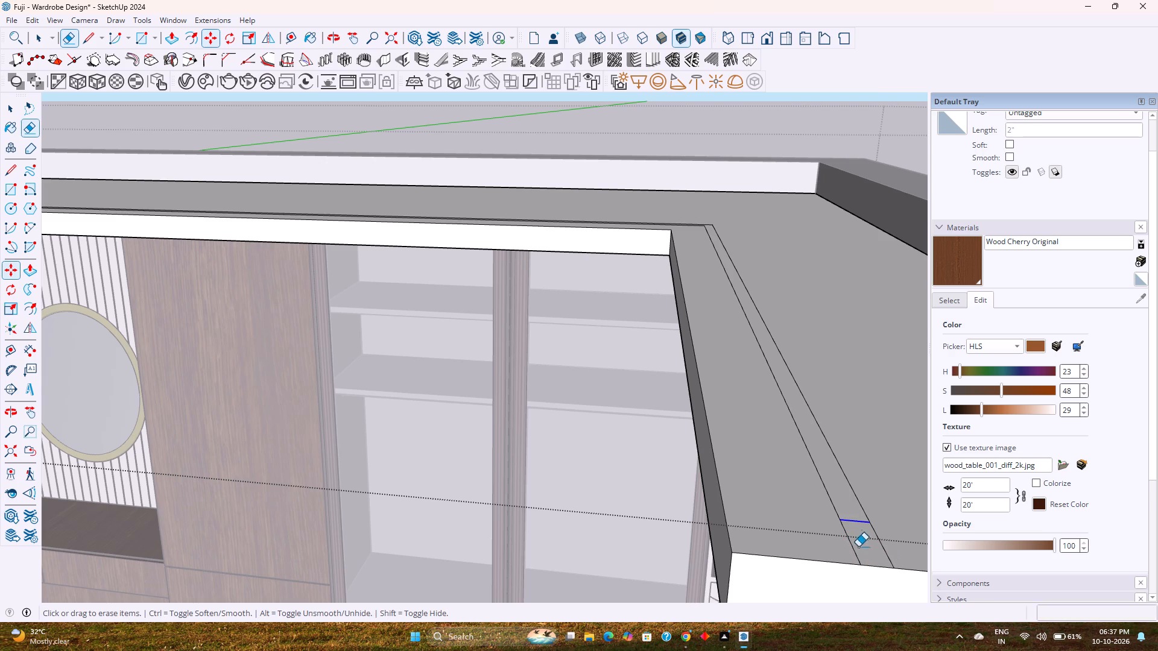
pyautogui.moveTo(864, 551); pyautogui.dragTo(856, 552)
pyautogui.moveTo(881, 552); pyautogui.dragTo(887, 553)
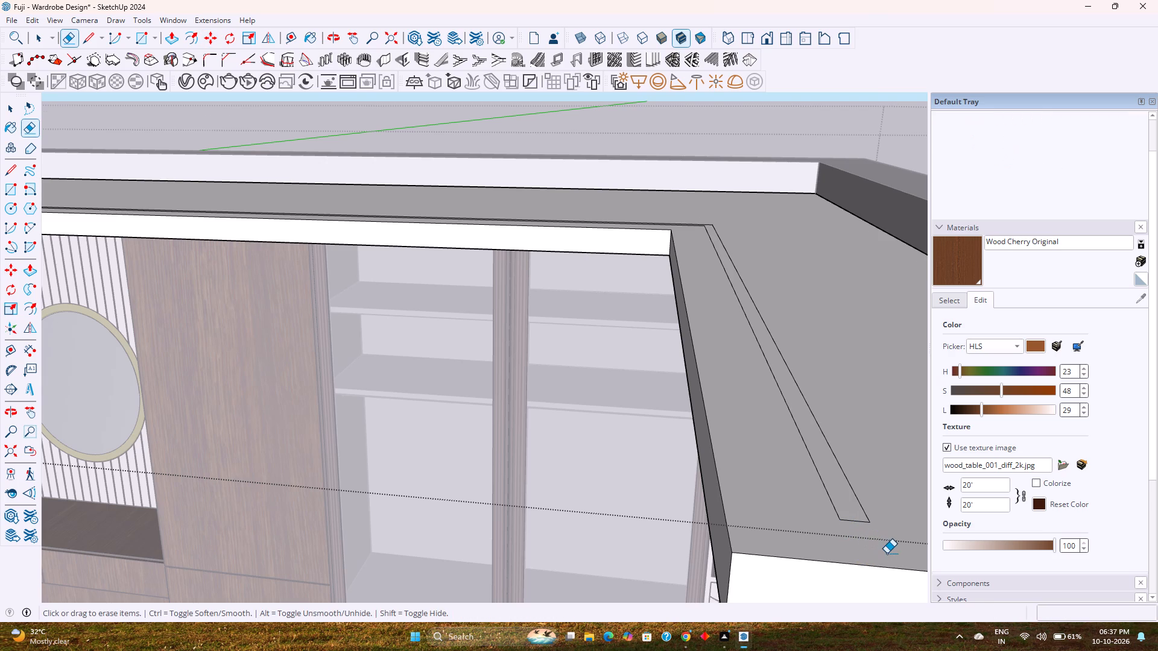
pyautogui.scroll(-9, 887, 553)
pyautogui.keyDown('shift'); pyautogui.moveTo(627, 535); pyautogui.dragTo(929, 577, button='middle'); pyautogui.keyUp('shift')
pyautogui.scroll(-2, 618, 497)
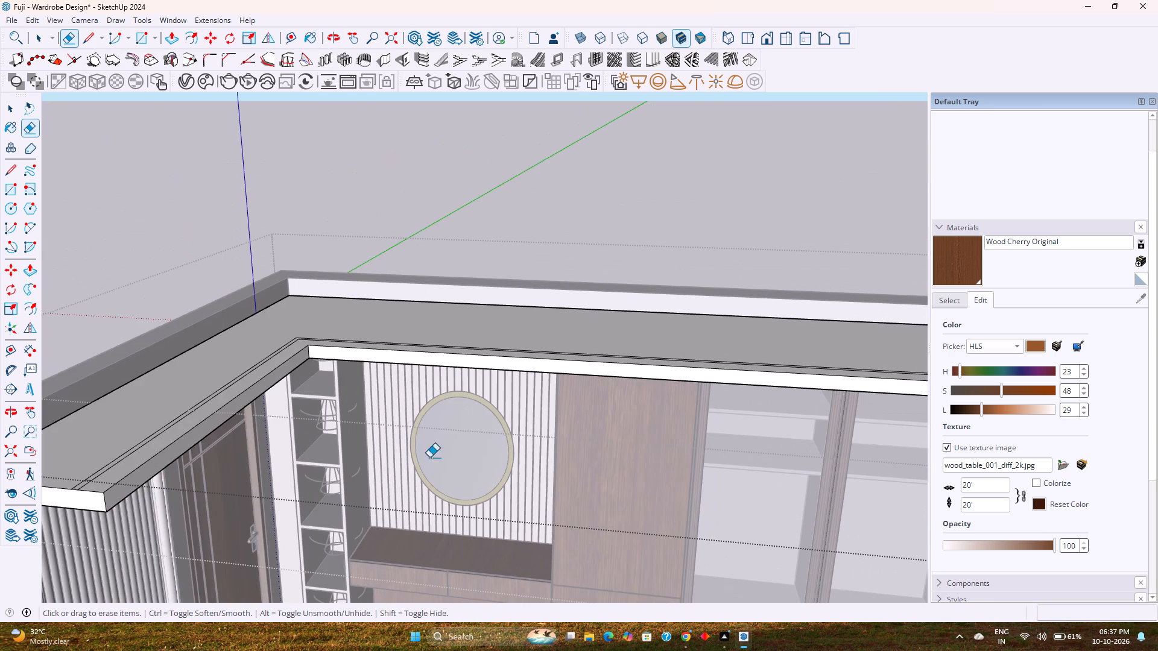
pyautogui.keyDown('shift'); pyautogui.moveTo(135, 485); pyautogui.dragTo(589, 536, button='middle'); pyautogui.keyUp('shift')
pyautogui.scroll(6, 557, 556)
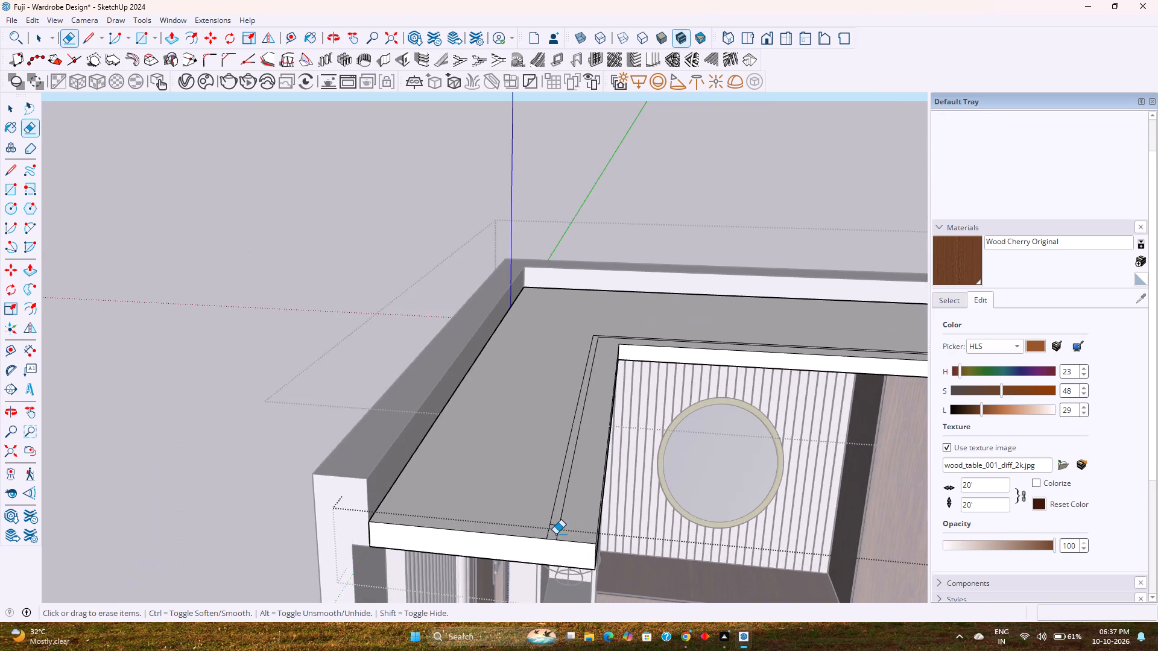
pyautogui.scroll(7, 555, 534)
pyautogui.click(563, 533)
pyautogui.click(538, 523)
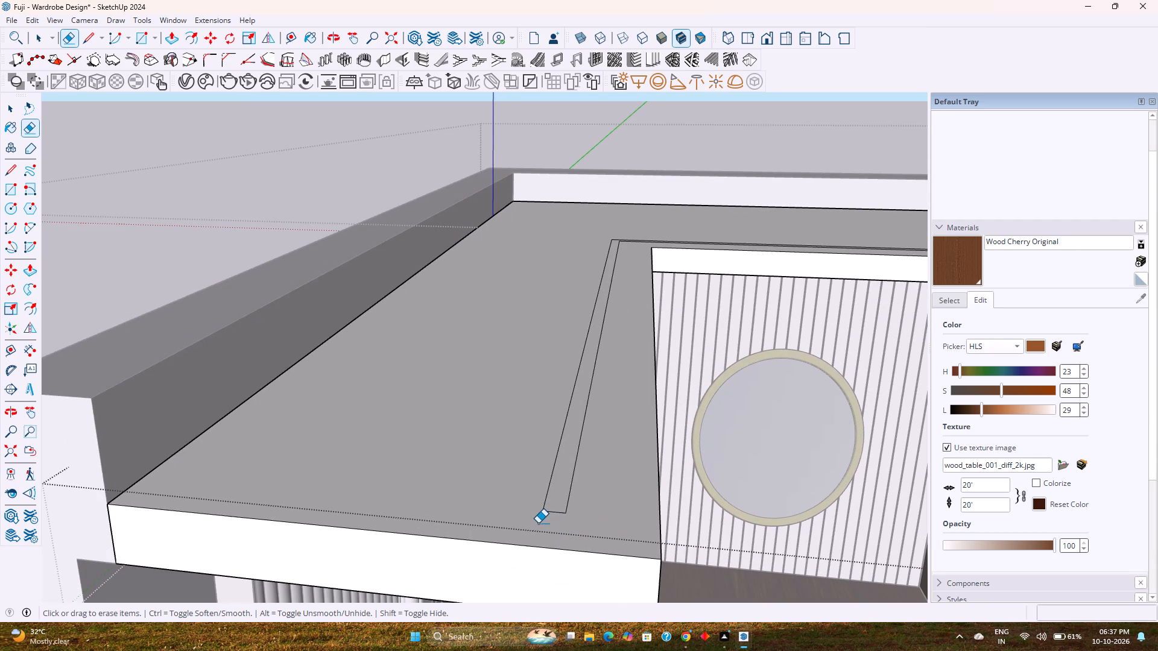
# Push the closed strip face down 0.5 inch into the dropped ceiling to form a shallow groove.
pyautogui.press('space')
pyautogui.press('p')
pyautogui.click(563, 496)
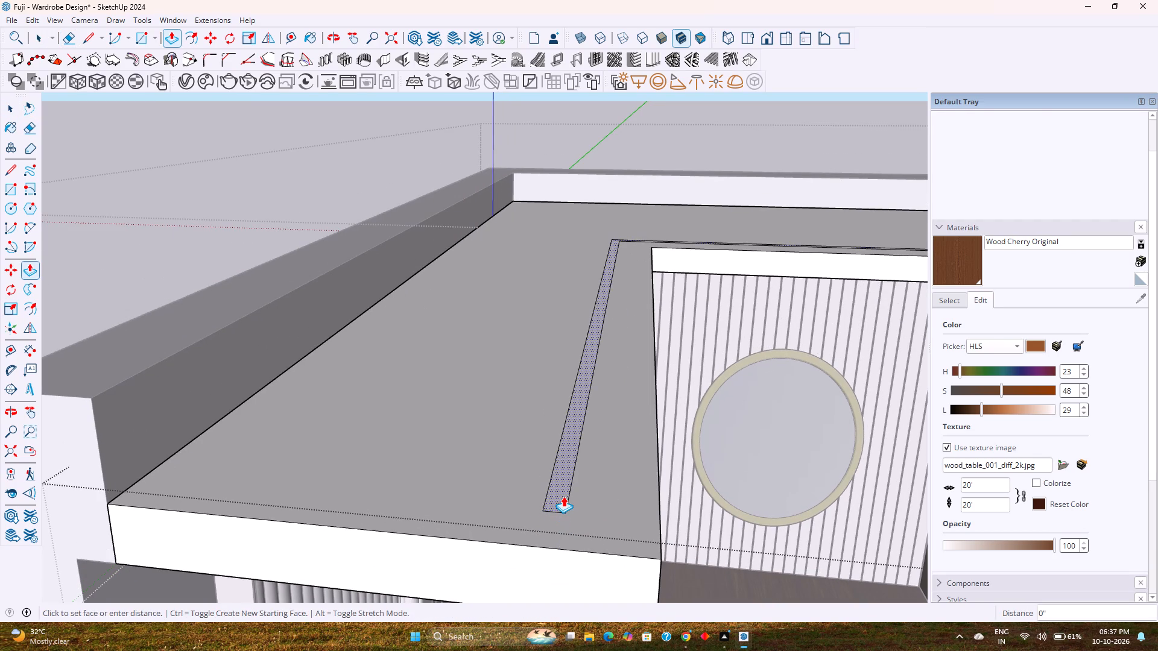
pyautogui.press('1')
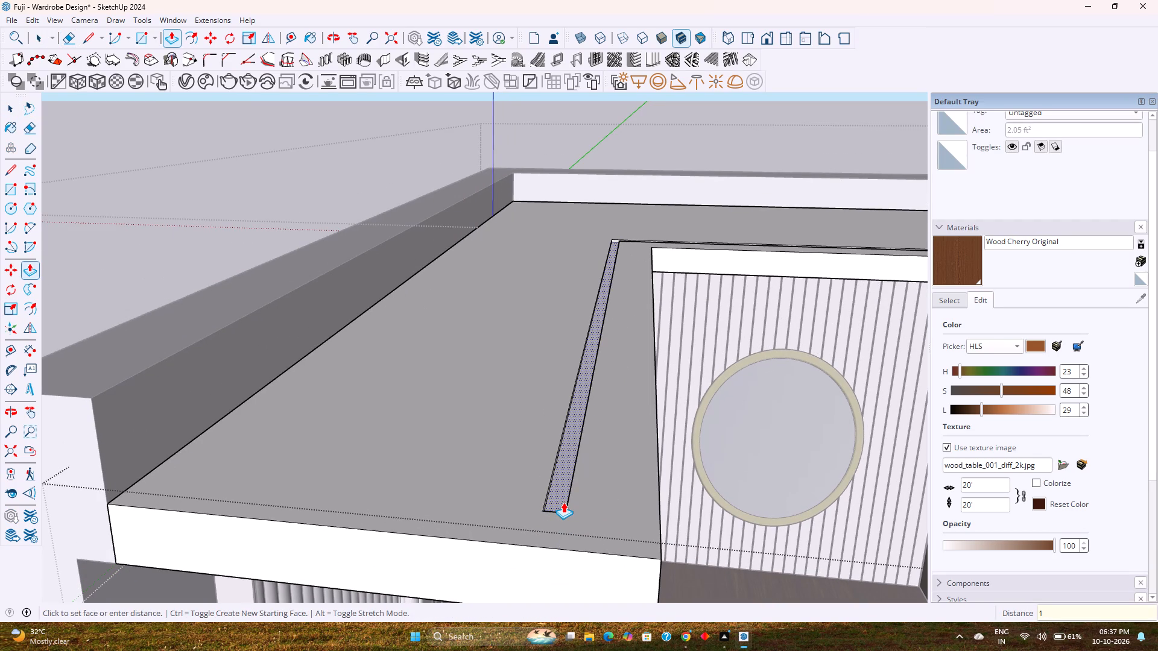
pyautogui.press('BackSpace')
pyautogui.write('0.5')
pyautogui.press('Return')
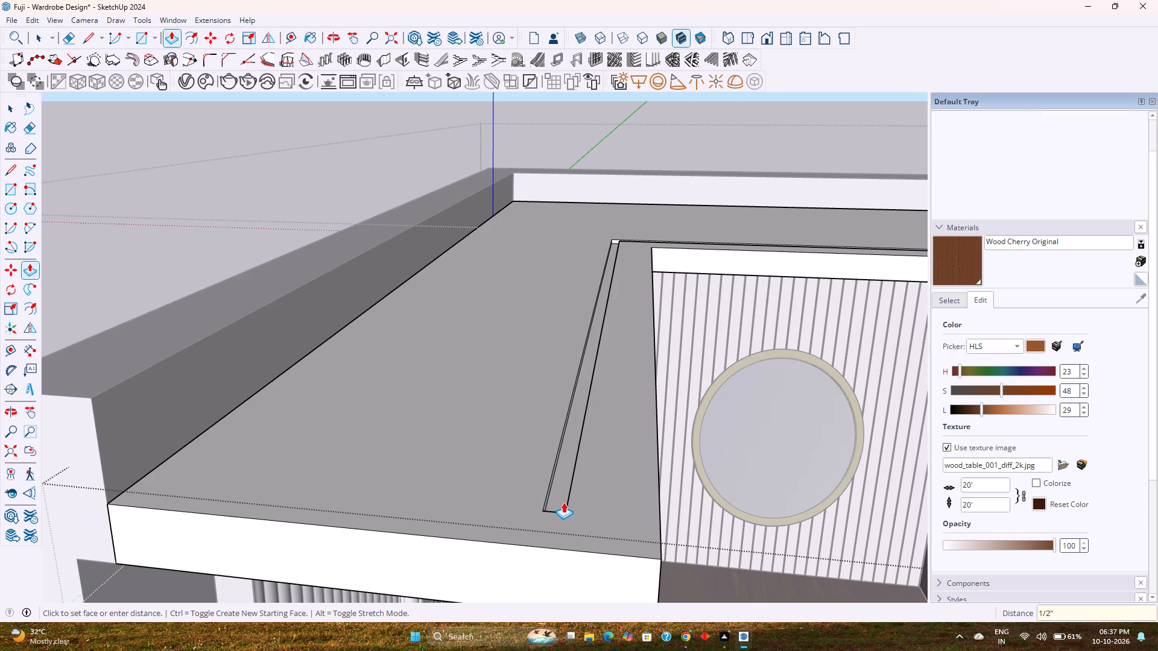
pyautogui.press('space')
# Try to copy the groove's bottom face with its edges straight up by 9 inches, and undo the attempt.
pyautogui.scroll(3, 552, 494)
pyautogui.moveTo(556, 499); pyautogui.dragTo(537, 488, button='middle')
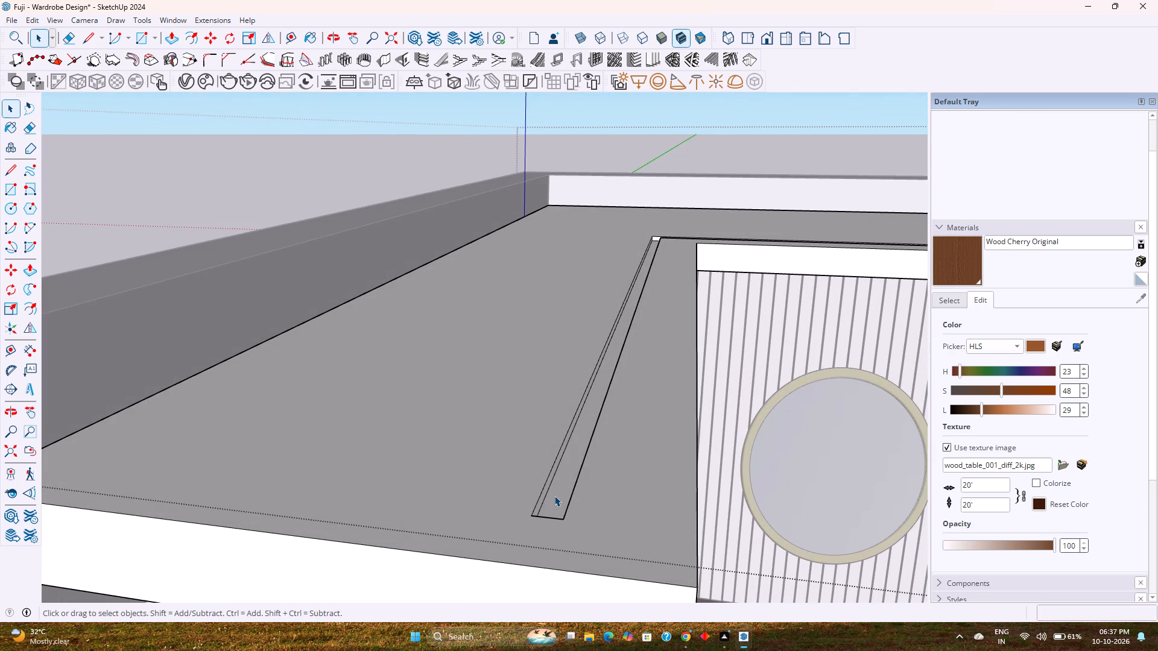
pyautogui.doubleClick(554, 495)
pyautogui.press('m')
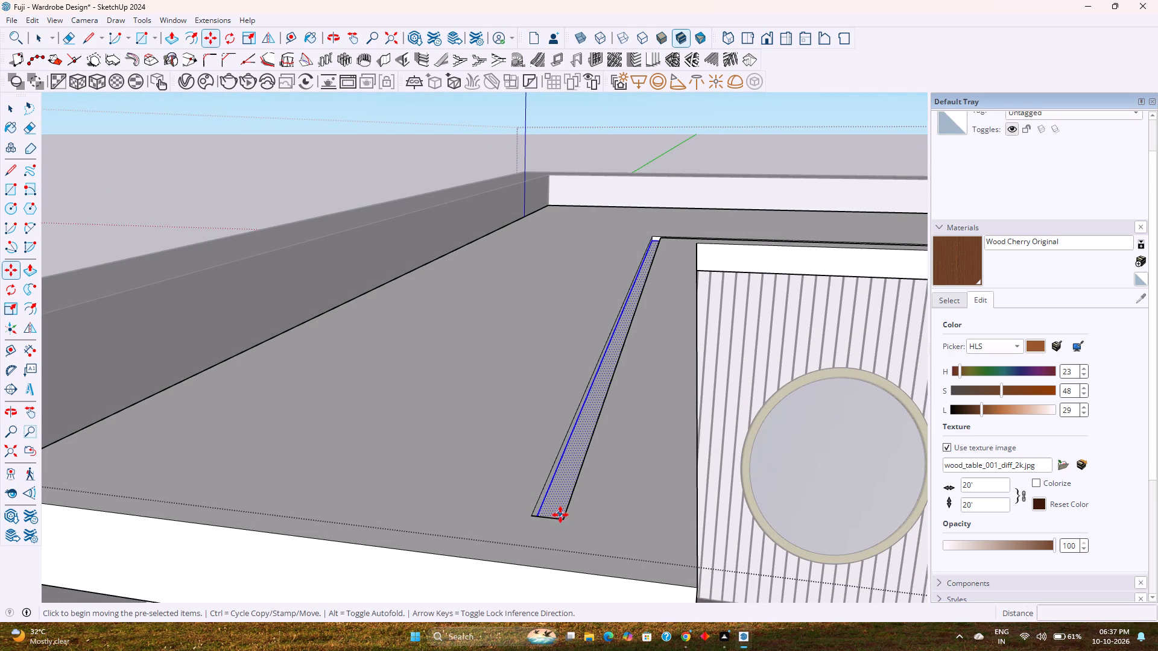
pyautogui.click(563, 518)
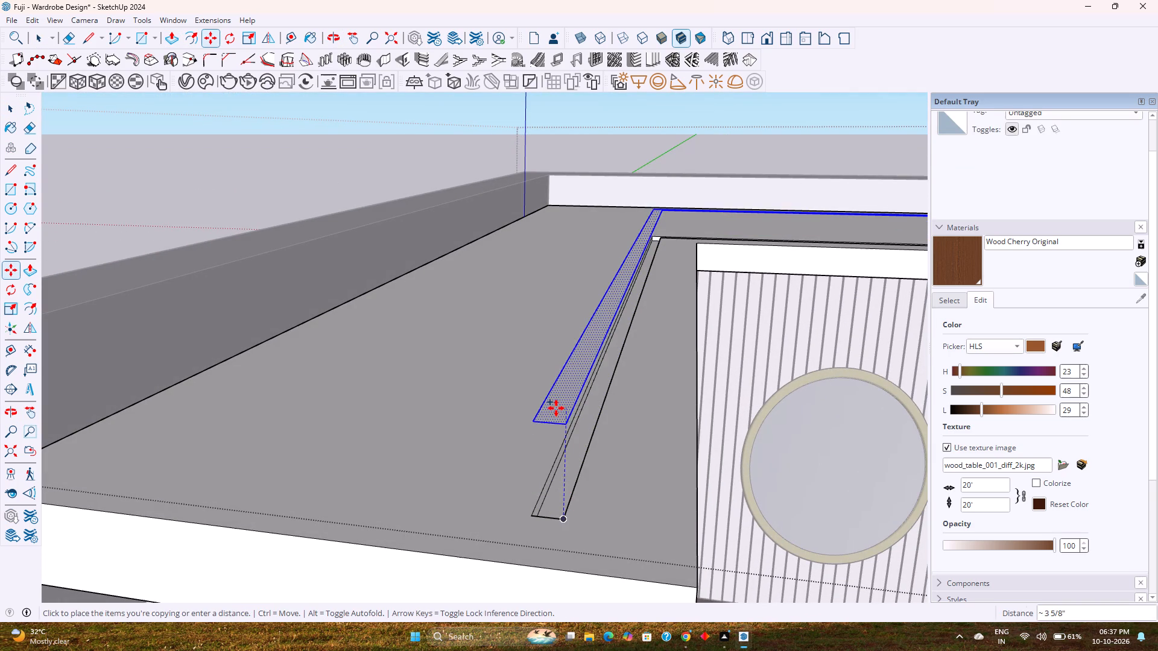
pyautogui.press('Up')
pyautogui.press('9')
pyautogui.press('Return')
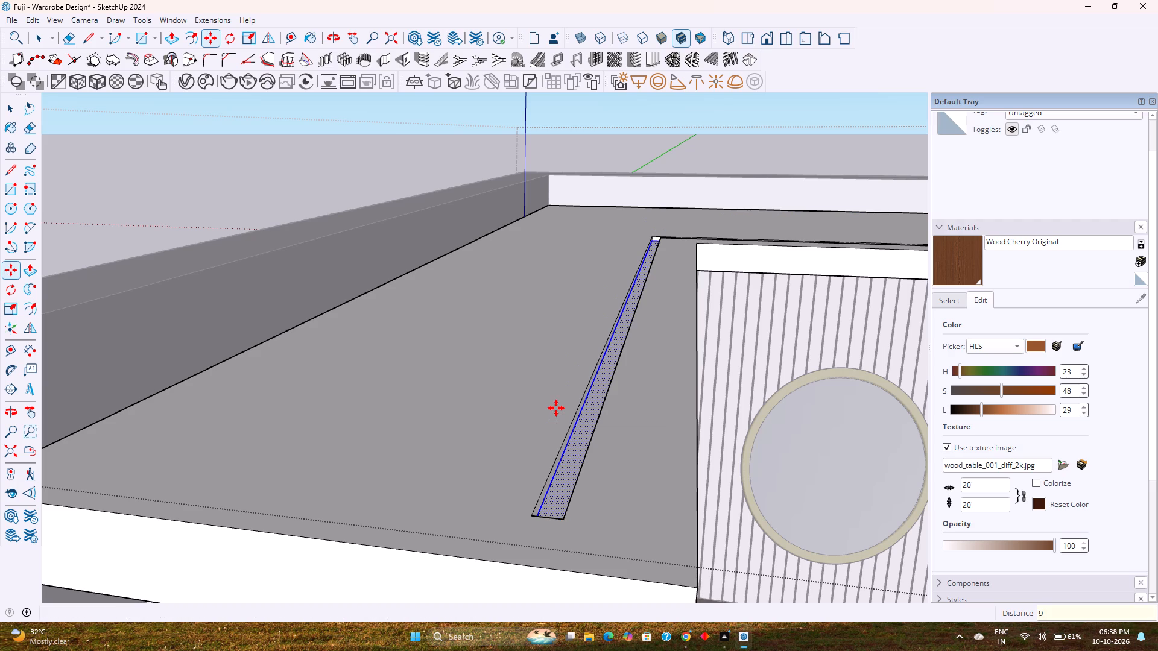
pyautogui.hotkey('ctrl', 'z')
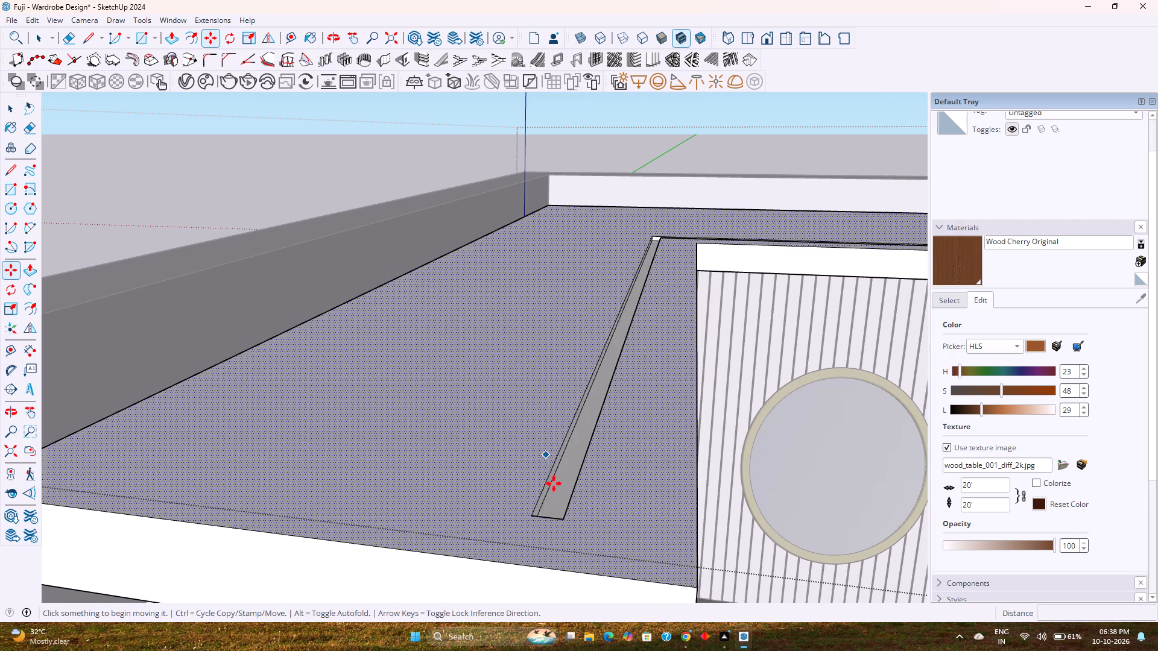
# Copy the groove's bottom face with its edges straight up by 9 inches, above the dropped ceiling.
pyautogui.press('space')
pyautogui.doubleClick(562, 497)
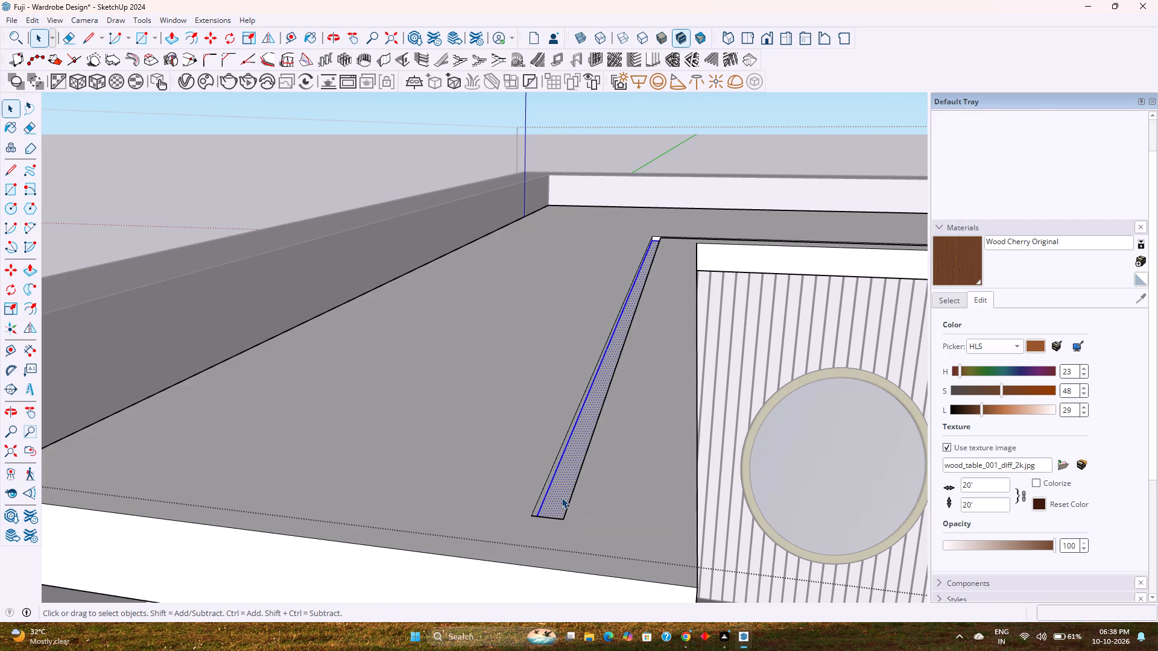
pyautogui.press('m')
pyautogui.click(561, 518)
pyautogui.press('Up')
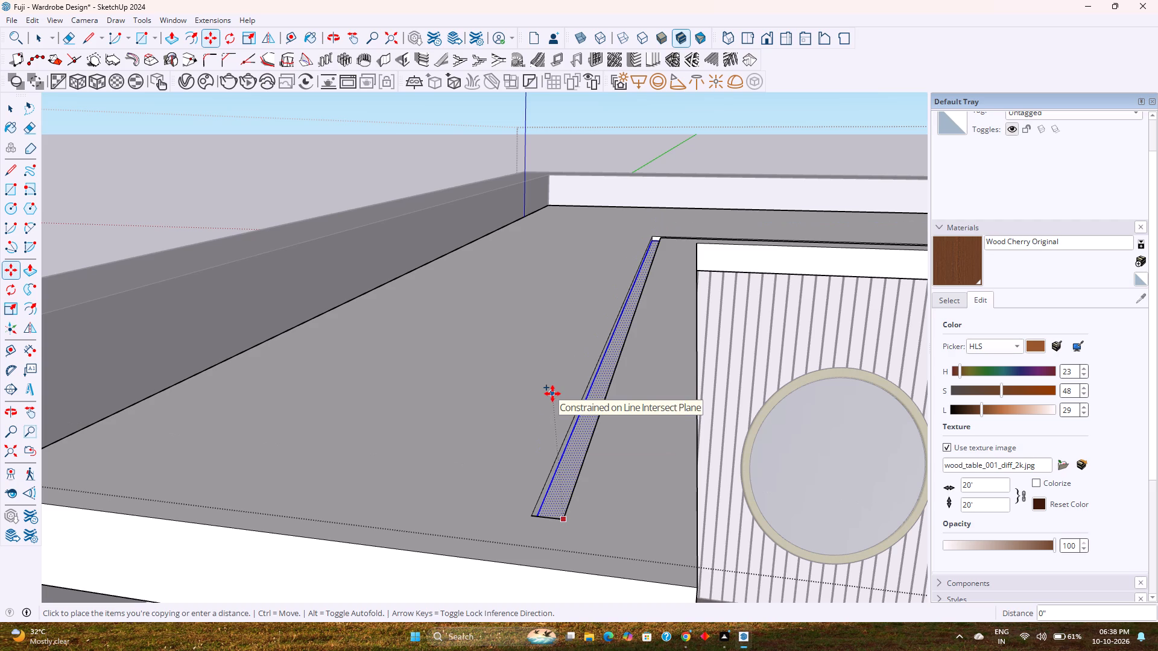
pyautogui.press('Up')
pyautogui.scroll(-13, 558, 456)
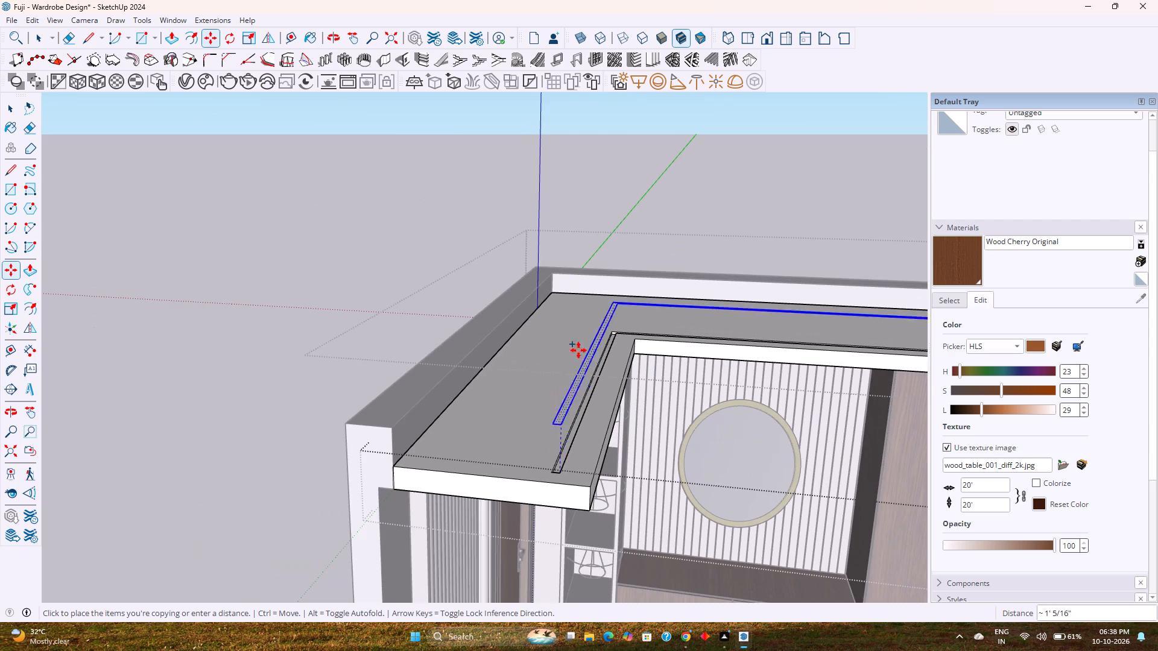
pyautogui.press('Up')
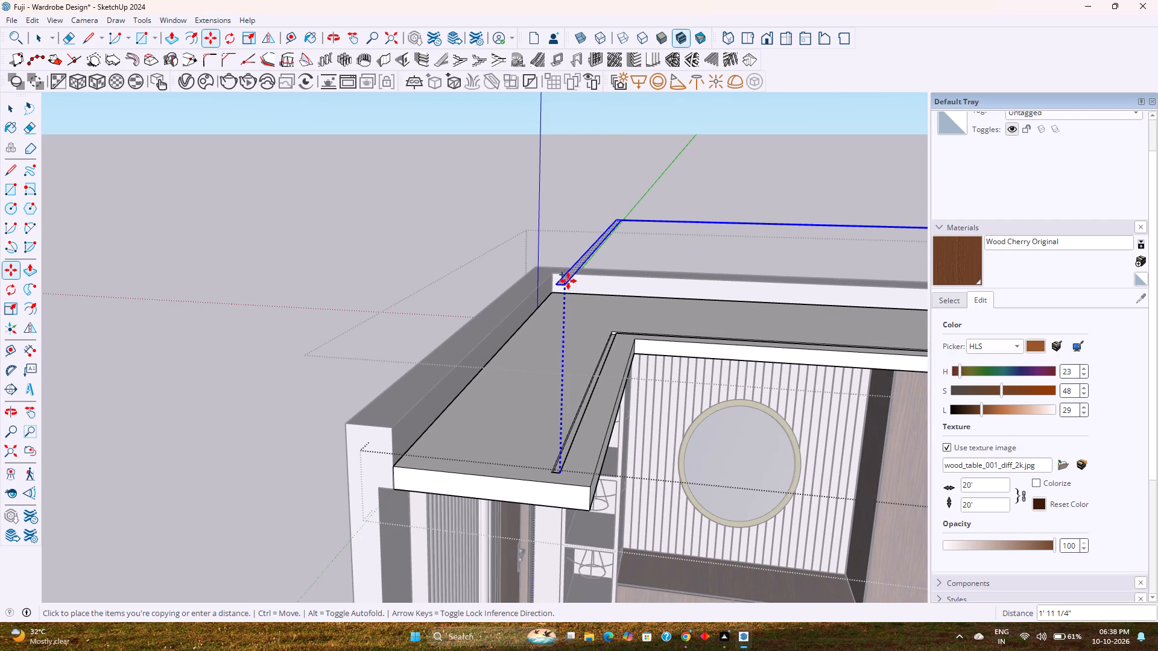
pyautogui.press('9')
pyautogui.press('Return')
pyautogui.press('space')
# Group the copied strip face together with its edges.
pyautogui.scroll(8, 580, 341)
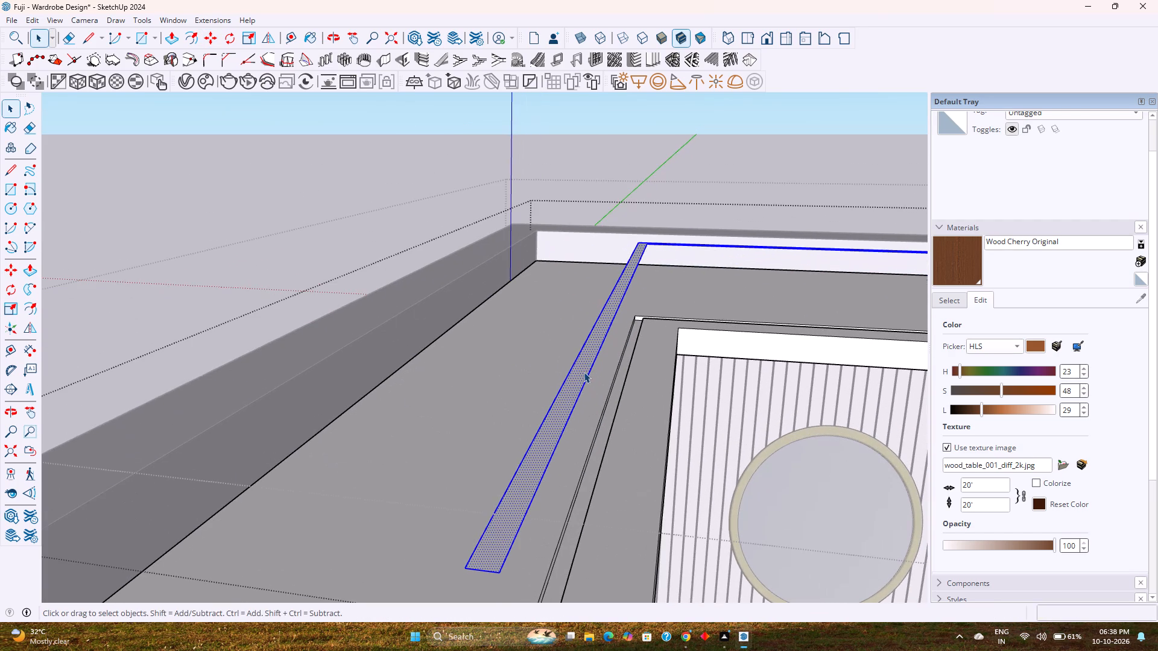
pyautogui.rightClick(584, 372)
pyautogui.click(675, 154)
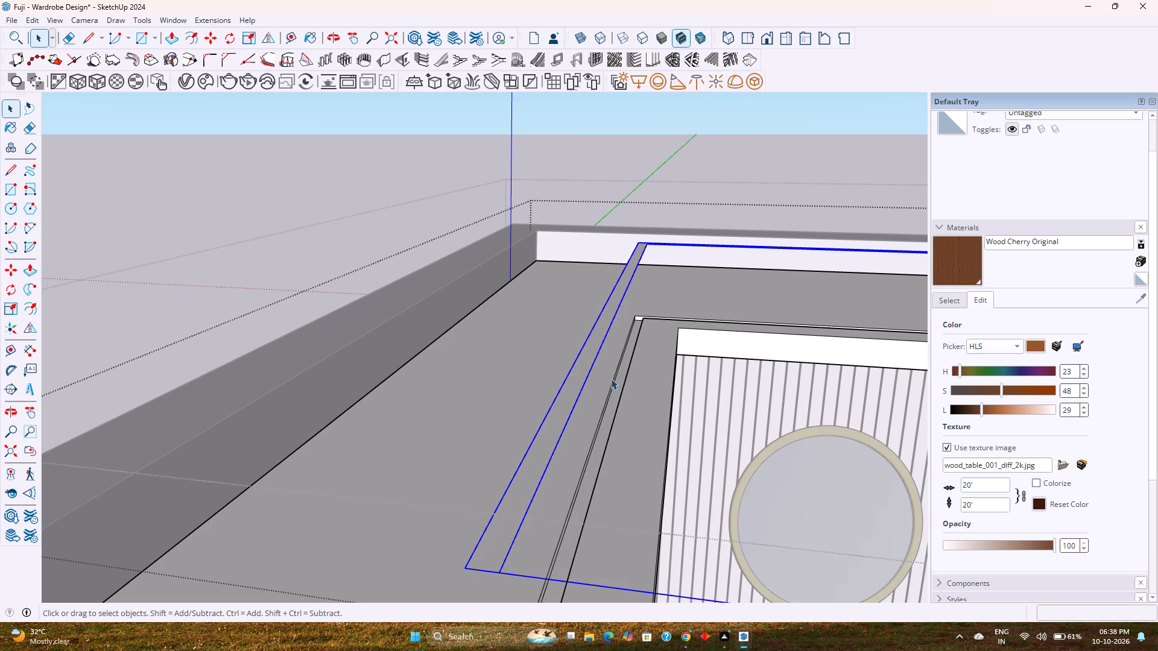
# Inside the new group, extrude the strip face up 0.5 inch into a solid profile and leave the group.
pyautogui.doubleClick(577, 385)
pyautogui.press('p')
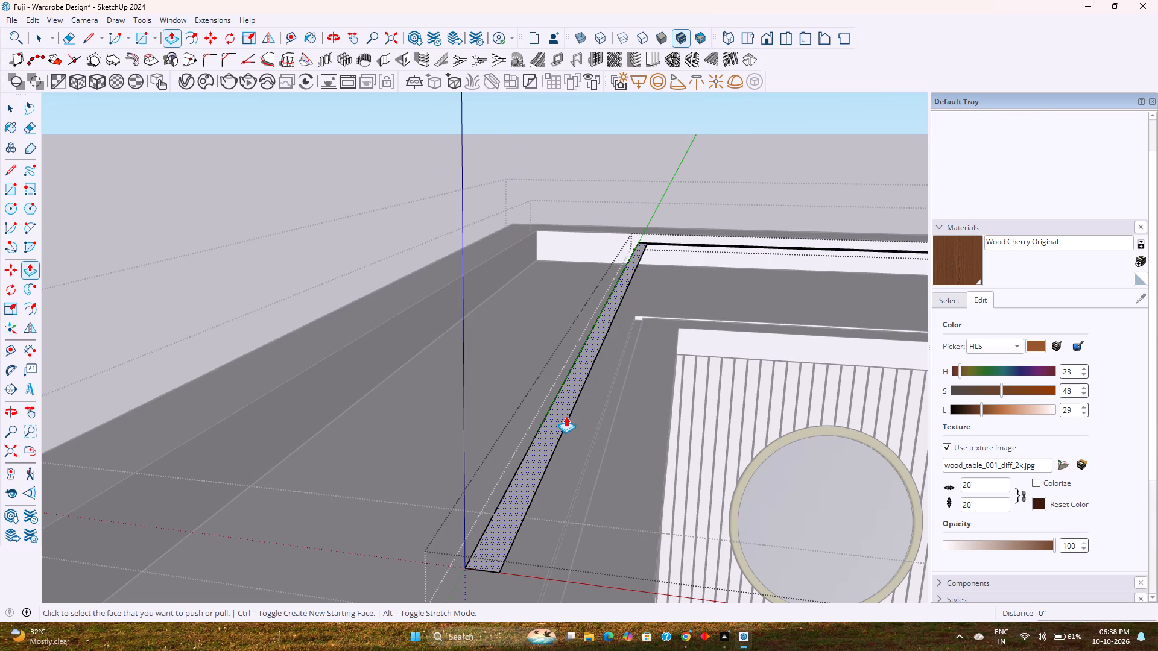
pyautogui.click(566, 416)
pyautogui.write('0.5')
pyautogui.press('Return')
pyautogui.scroll(-13, 566, 395)
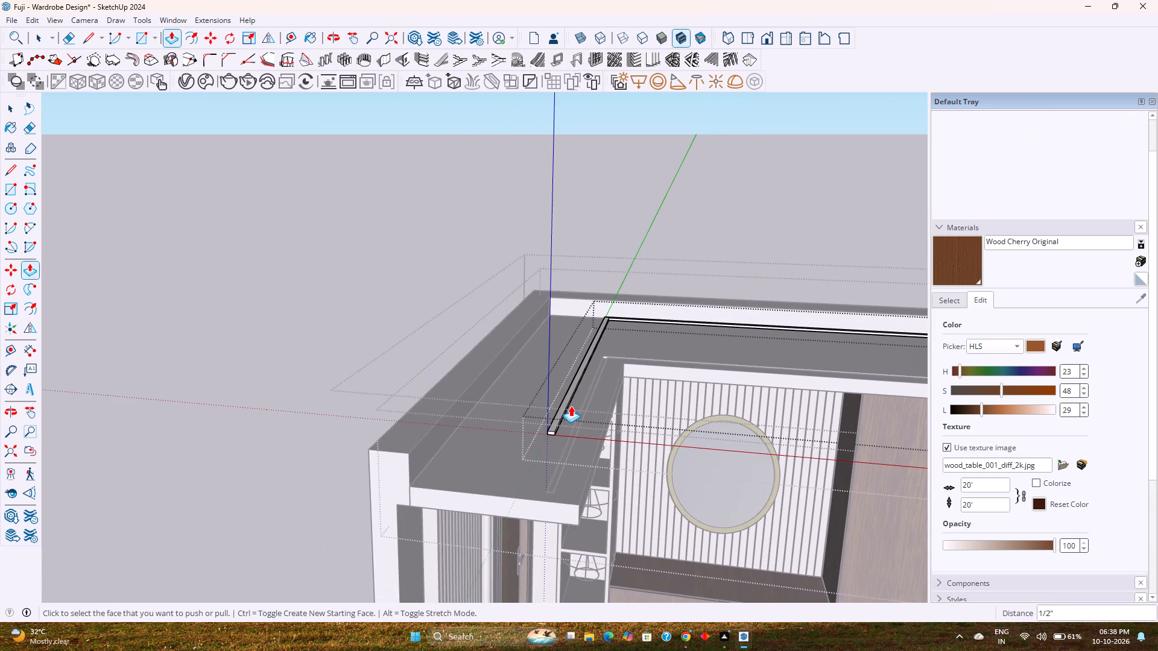
pyautogui.press('Escape')
pyautogui.press('space')
pyautogui.press('Escape')
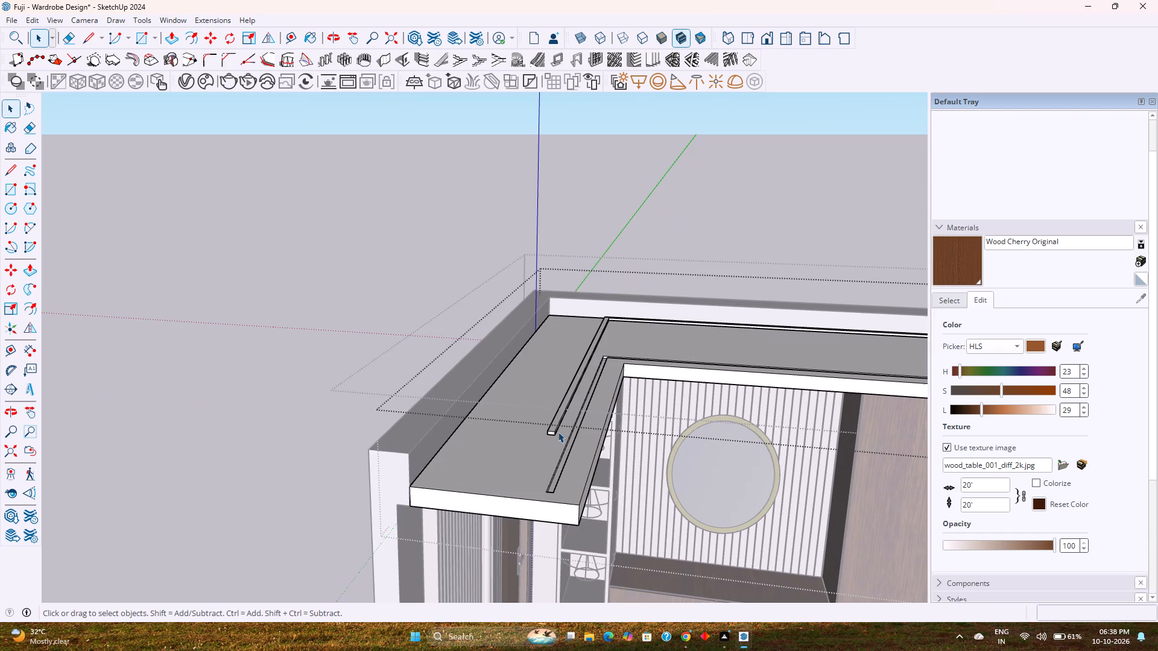
# Move the strip profile group straight down 9 inches into the groove in the dropped ceiling.
pyautogui.scroll(2, 558, 432)
pyautogui.click(557, 426)
pyautogui.press('m')
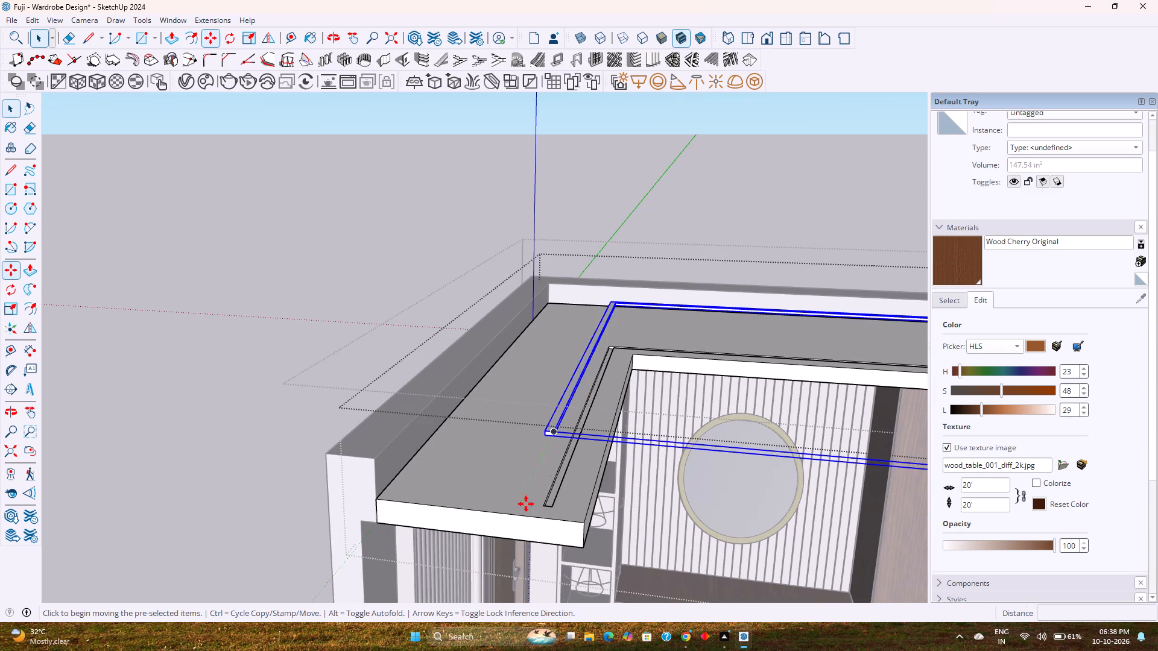
pyautogui.scroll(8, 548, 467)
pyautogui.click(560, 381)
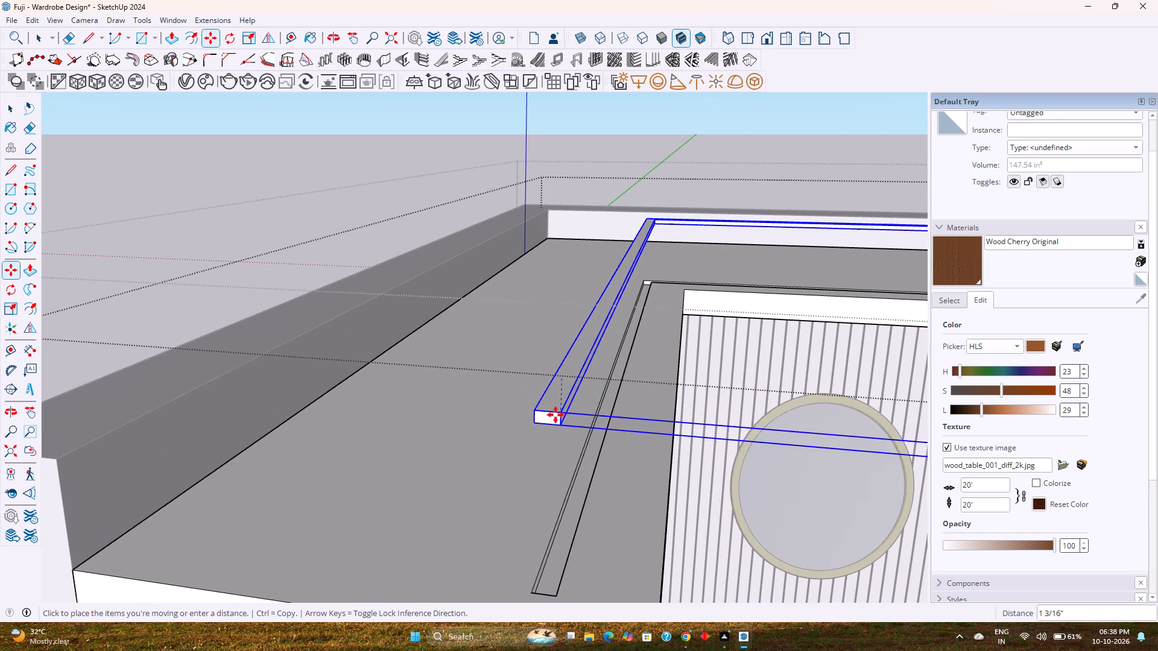
pyautogui.press('Up')
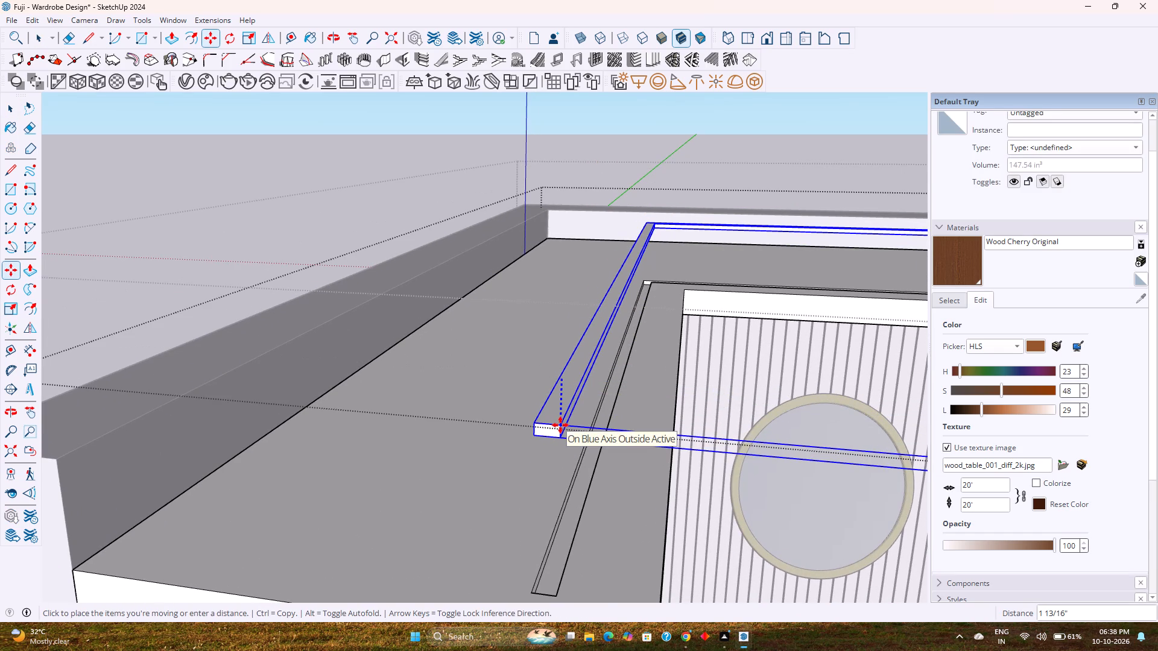
pyautogui.press('9')
pyautogui.press('Return')
pyautogui.press('space')
pyautogui.press('Escape')
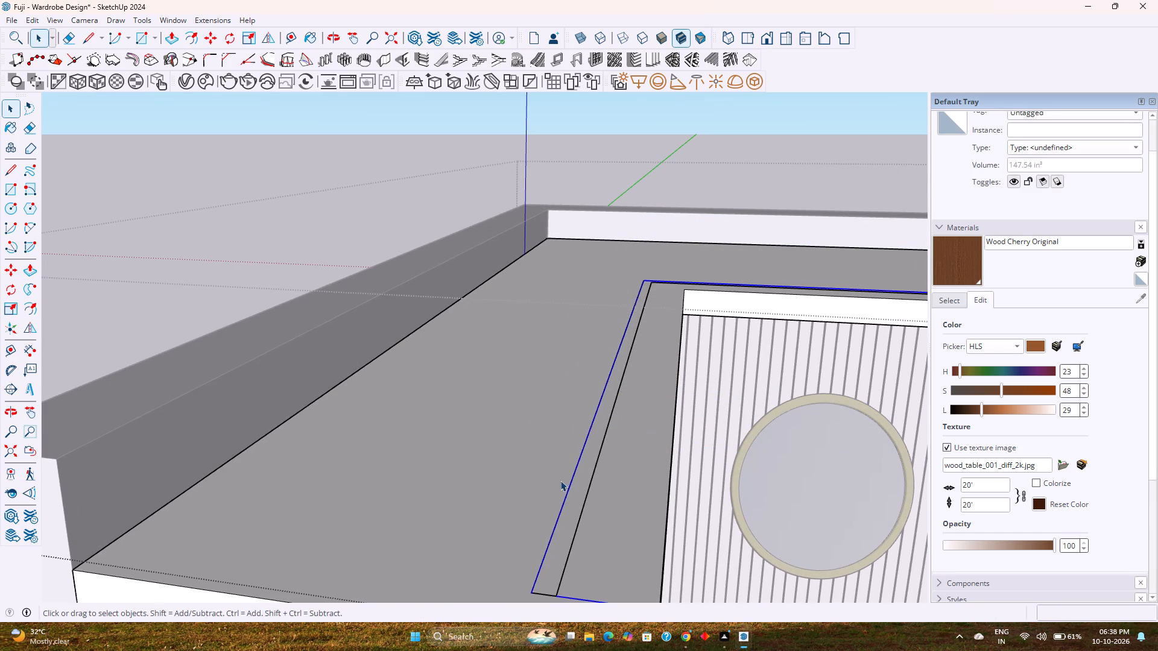
# Inside the strip profile's group, push its top face down to half the strip's thickness, then leave the group.
pyautogui.moveTo(580, 512); pyautogui.dragTo(572, 433, button='middle')
pyautogui.scroll(2, 570, 521)
pyautogui.keyDown('shift'); pyautogui.moveTo(569, 526); pyautogui.dragTo(566, 486, button='middle'); pyautogui.keyUp('shift')
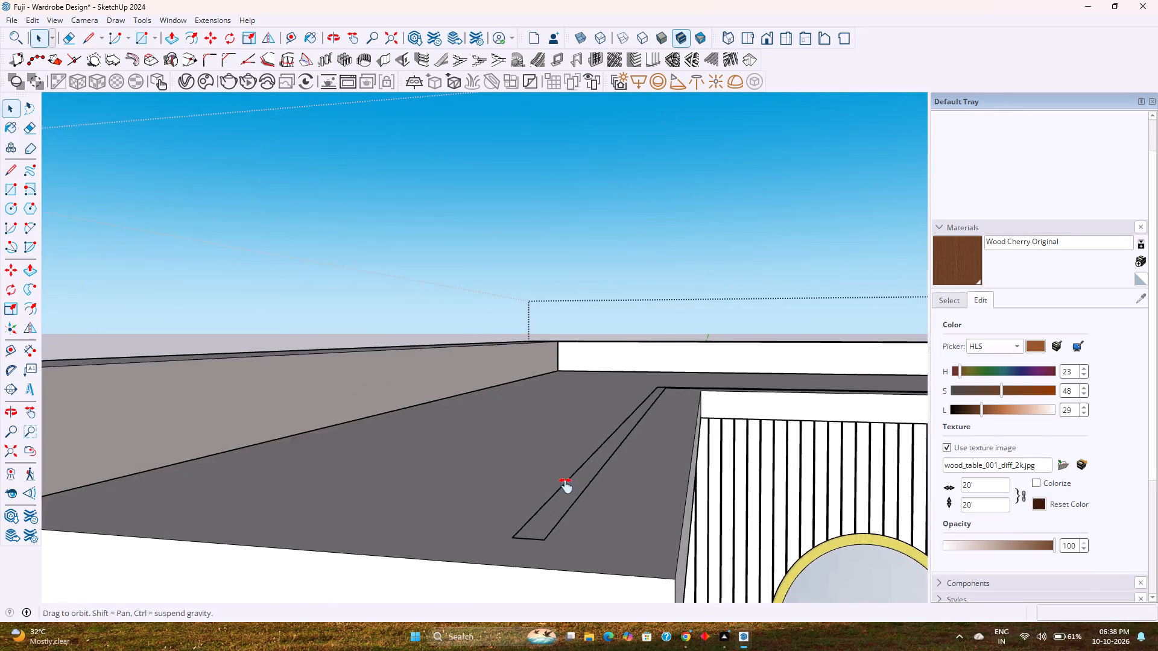
pyautogui.keyDown('shift'); pyautogui.moveTo(566, 486); pyautogui.dragTo(566, 461, button='middle'); pyautogui.keyUp('shift')
pyautogui.moveTo(571, 465); pyautogui.dragTo(575, 507, button='middle')
pyautogui.scroll(7, 570, 498)
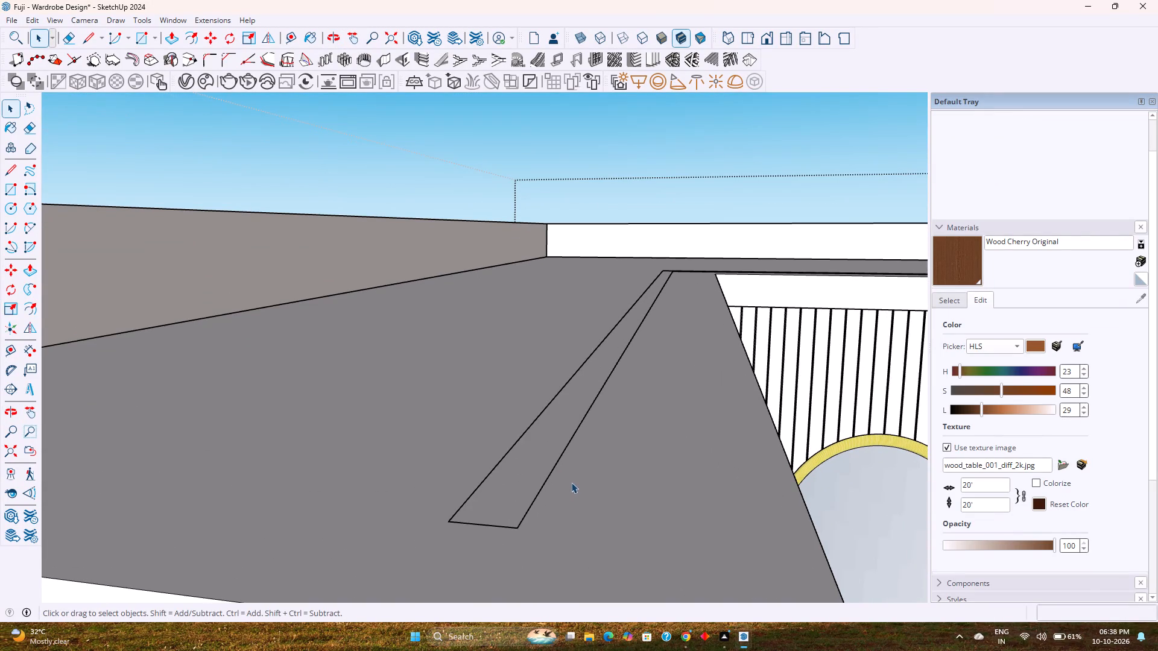
pyautogui.doubleClick(542, 459)
pyautogui.click(542, 459)
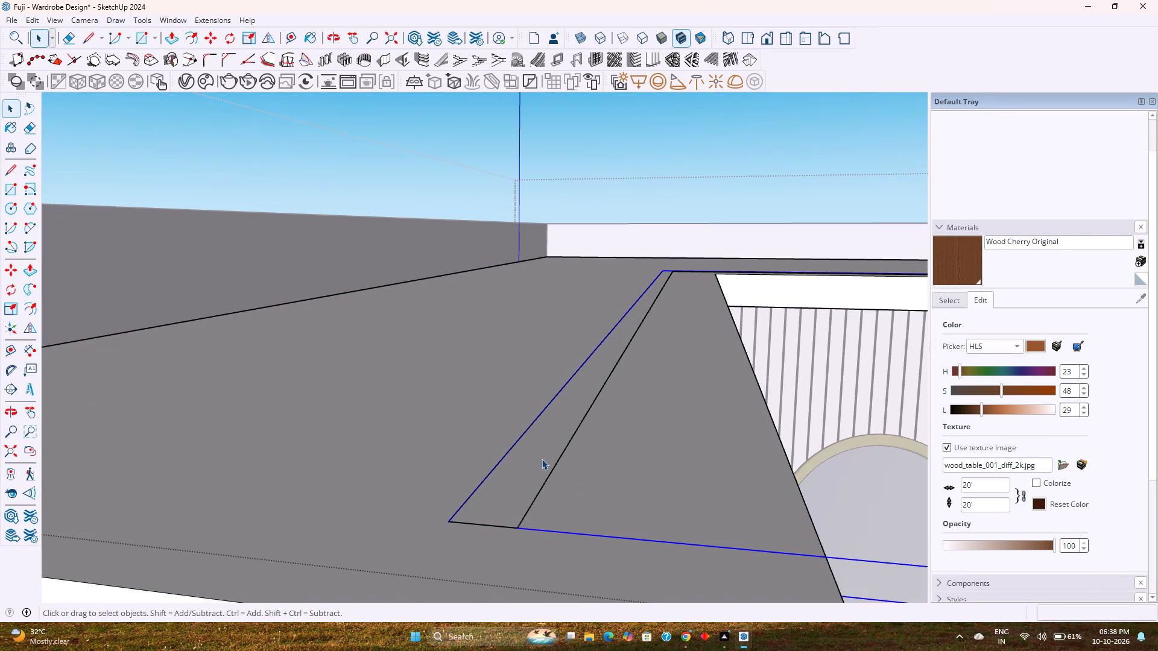
pyautogui.doubleClick(542, 459)
pyautogui.press('p')
pyautogui.click(542, 459)
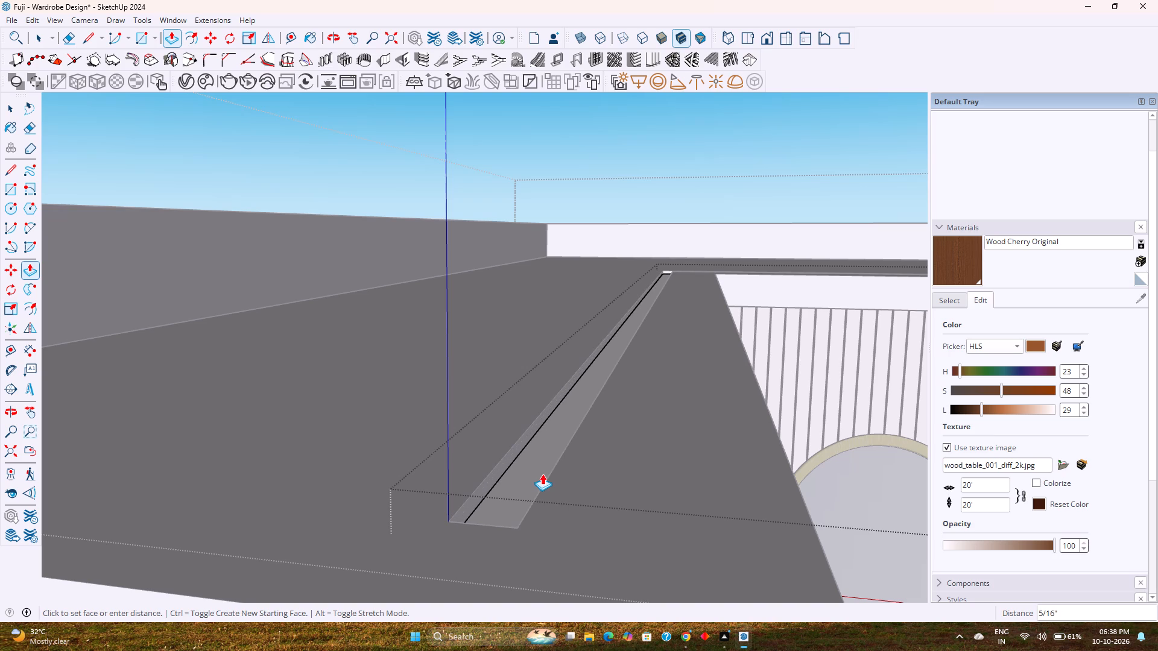
pyautogui.click(544, 472)
pyautogui.press('Return')
pyautogui.press('space')
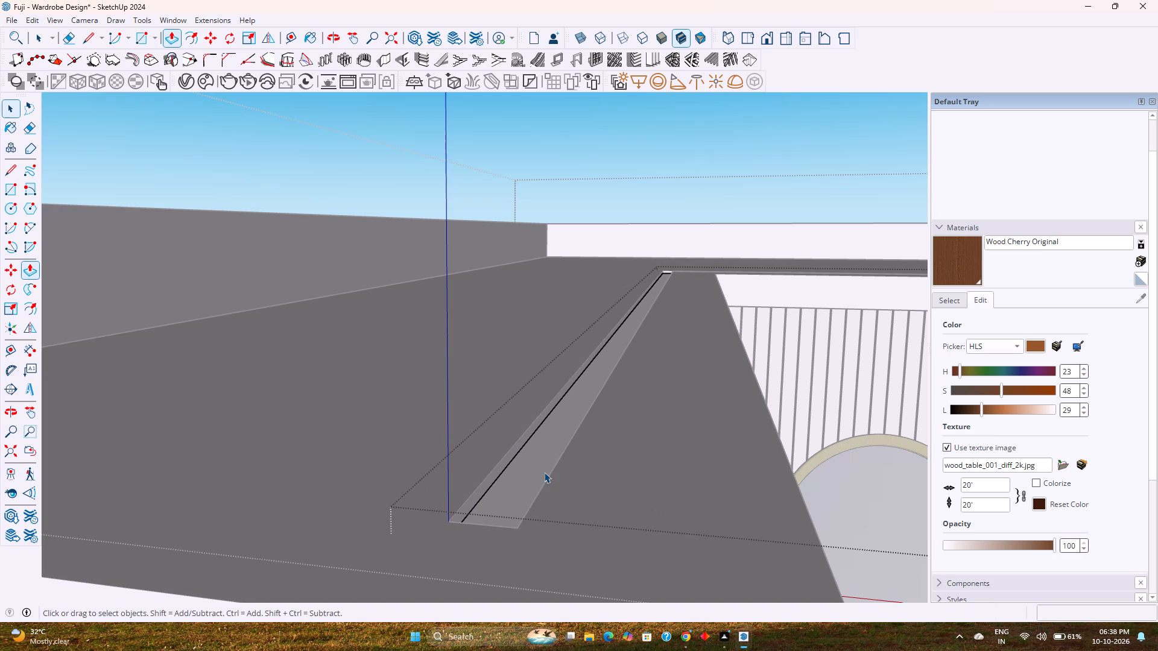
pyautogui.scroll(-2, 545, 472)
pyautogui.press('Escape')
pyautogui.scroll(-11, 546, 472)
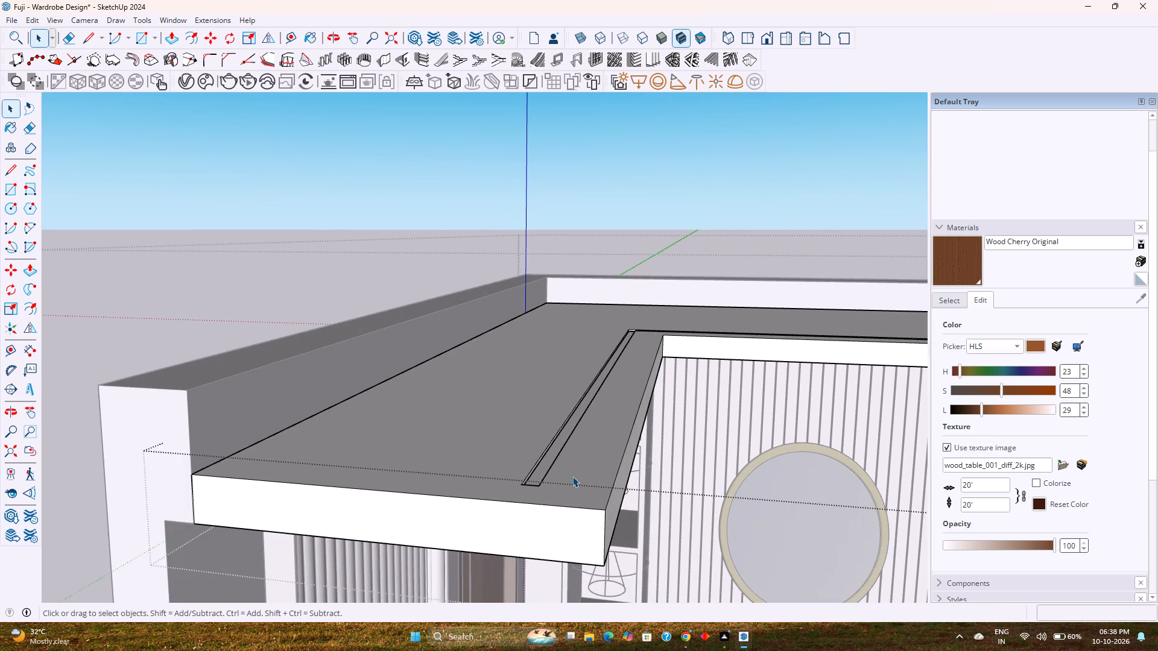
# Leave the ceiling group and examine the recessed strip and the dropped ceiling border from several angles.
pyautogui.moveTo(572, 477); pyautogui.dragTo(520, 565, button='middle')
pyautogui.scroll(-4, 546, 461)
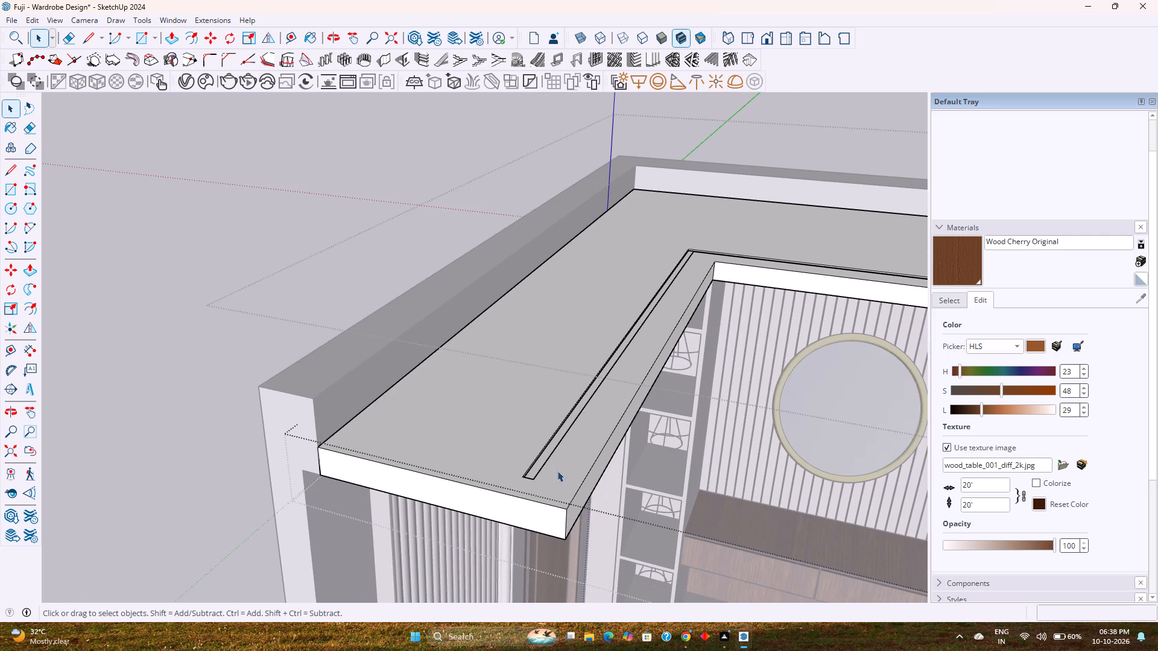
pyautogui.keyDown('shift'); pyautogui.moveTo(567, 486); pyautogui.dragTo(499, 513, button='middle'); pyautogui.keyUp('shift')
pyautogui.moveTo(554, 533); pyautogui.dragTo(583, 477, button='middle')
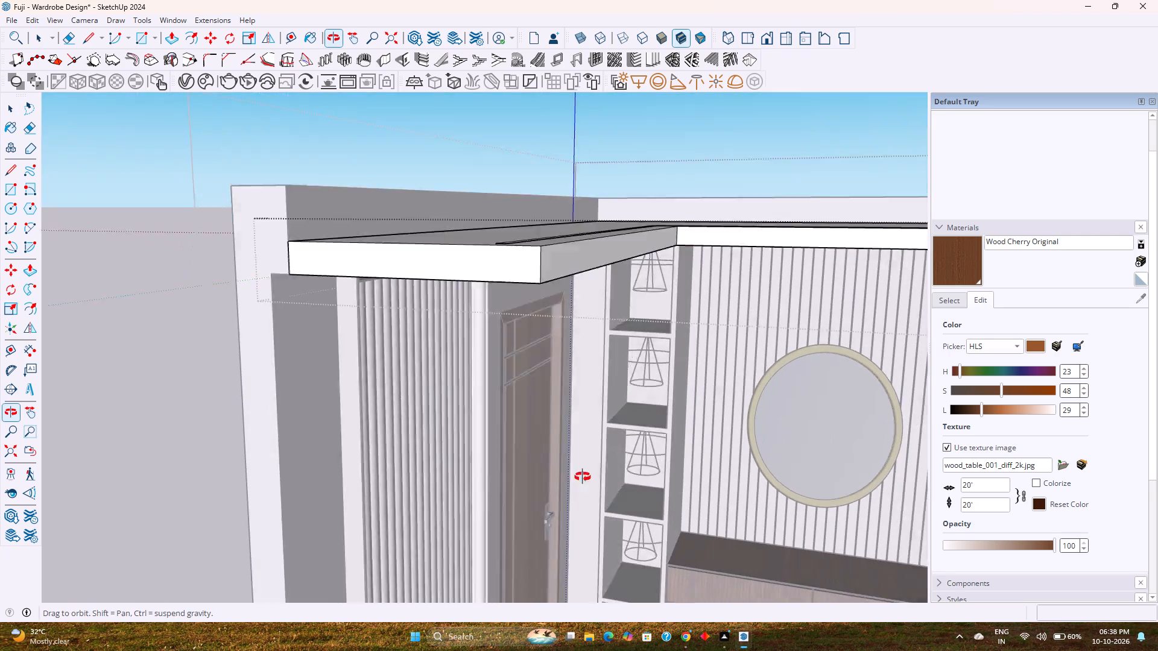
pyautogui.moveTo(583, 477); pyautogui.dragTo(590, 509, button='middle')
pyautogui.press('Escape')
pyautogui.scroll(-3, 639, 454)
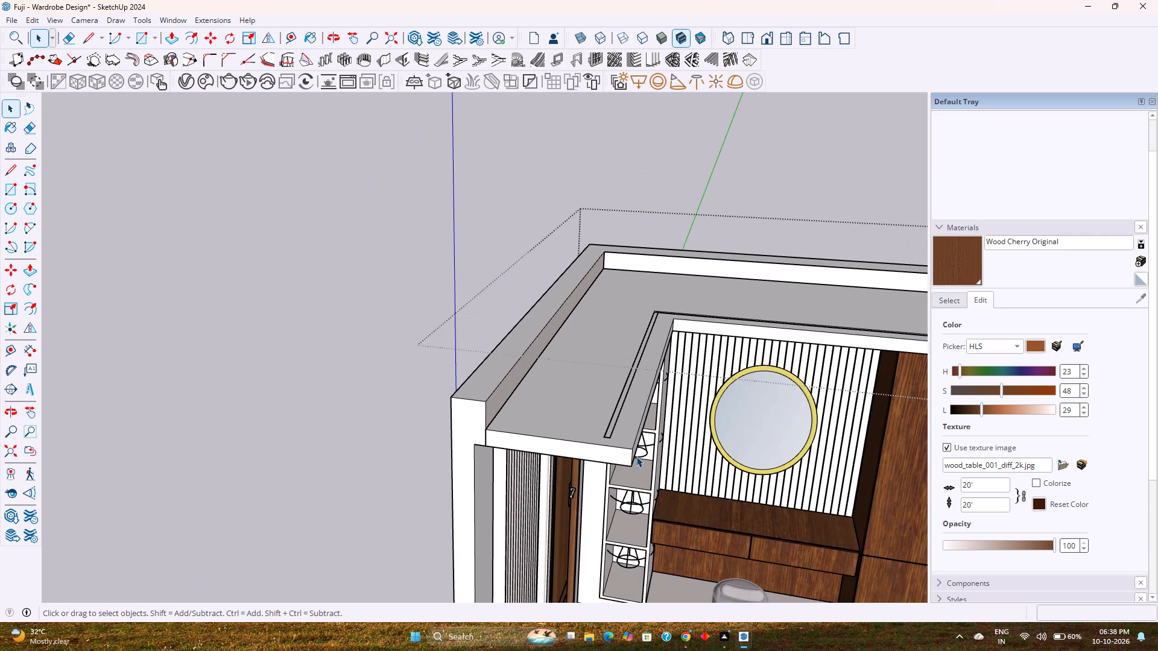
pyautogui.scroll(-1, 636, 458)
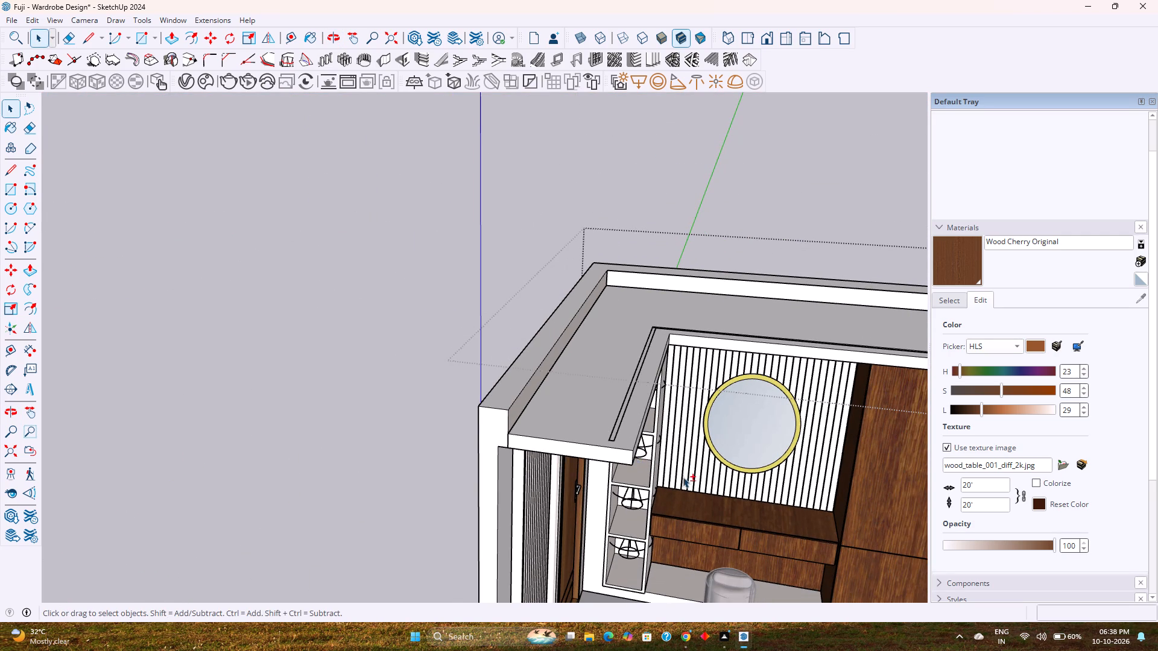
pyautogui.keyDown('shift'); pyautogui.moveTo(682, 477); pyautogui.dragTo(551, 463, button='middle'); pyautogui.keyUp('shift')
pyautogui.scroll(9, 453, 374)
pyautogui.scroll(8, 374, 411)
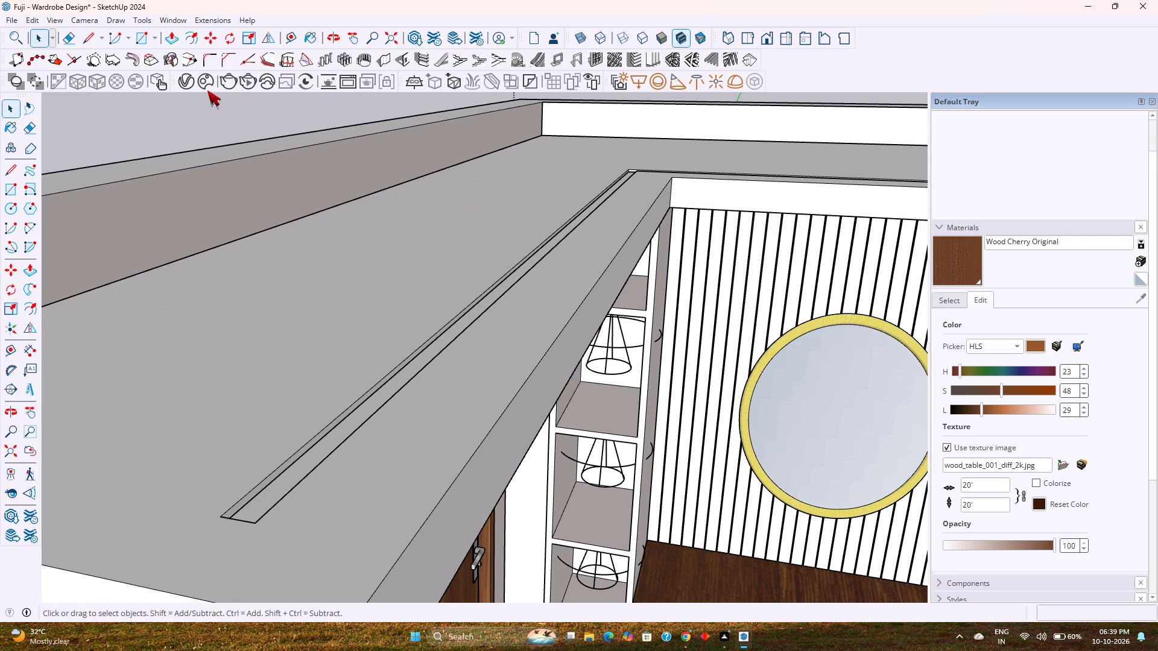
# In the V-Ray Asset Editor, create a new Emissive material and set its intensity to 10.
pyautogui.click(187, 83)
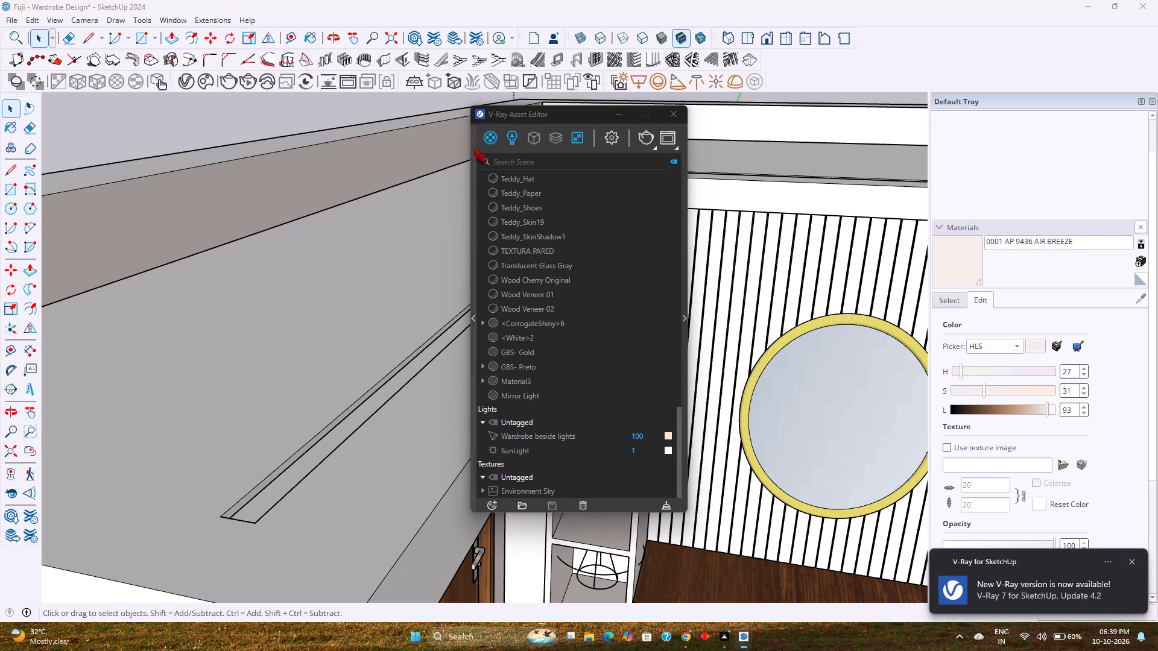
pyautogui.rightClick(490, 143)
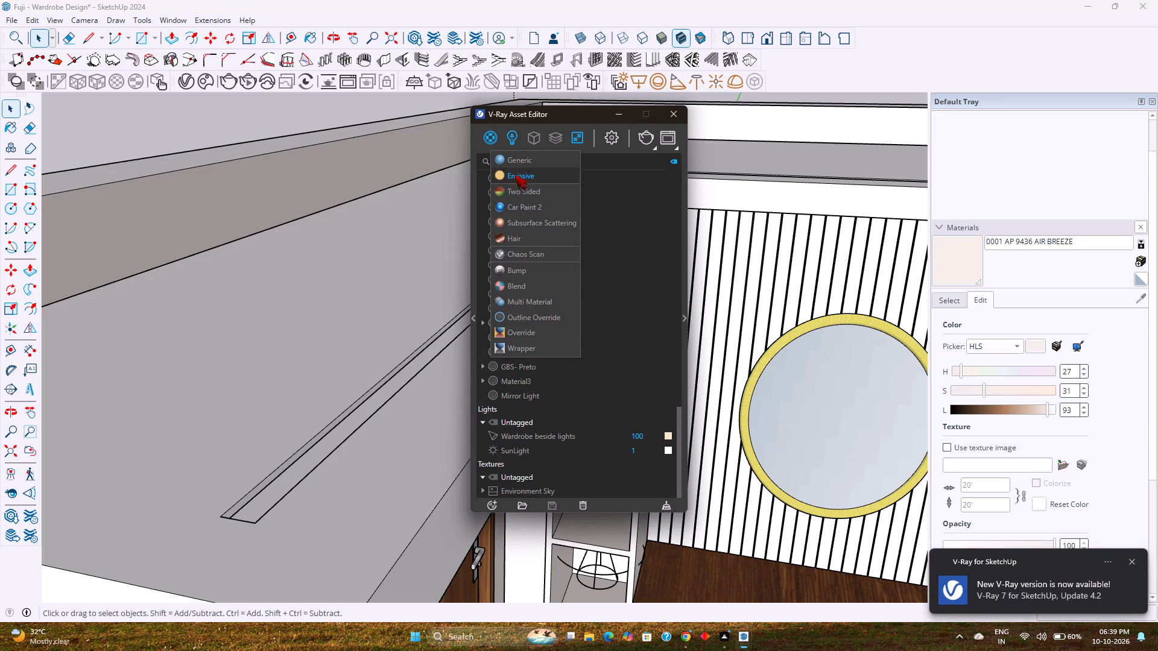
pyautogui.click(514, 177)
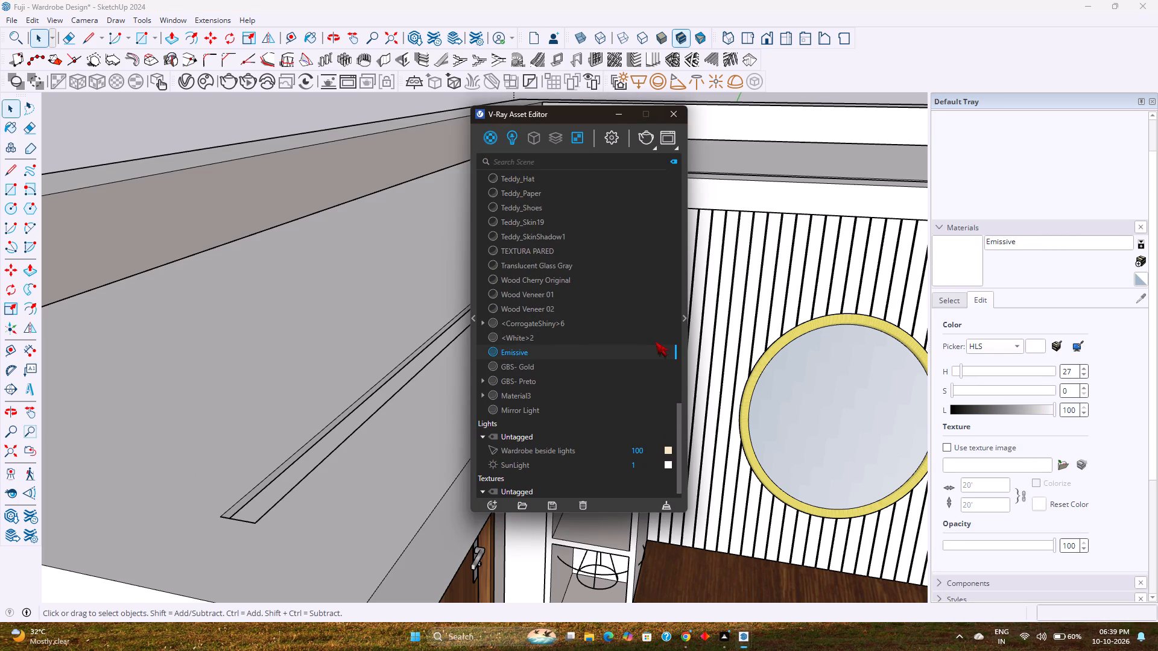
pyautogui.click(686, 319)
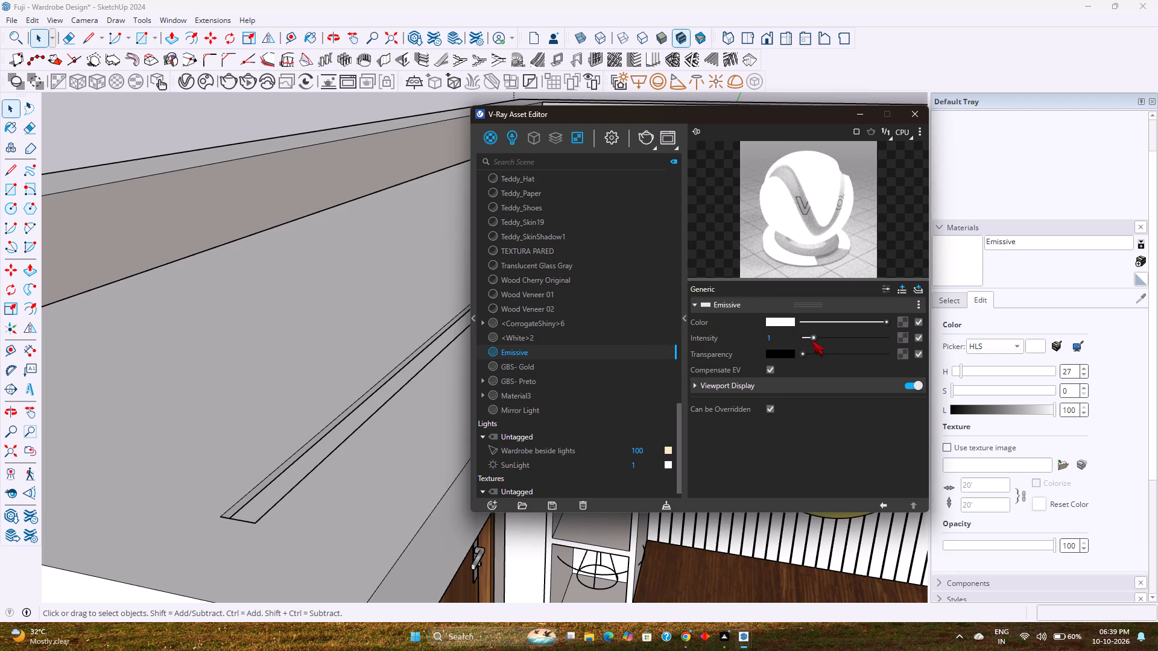
pyautogui.moveTo(815, 339); pyautogui.dragTo(940, 335)
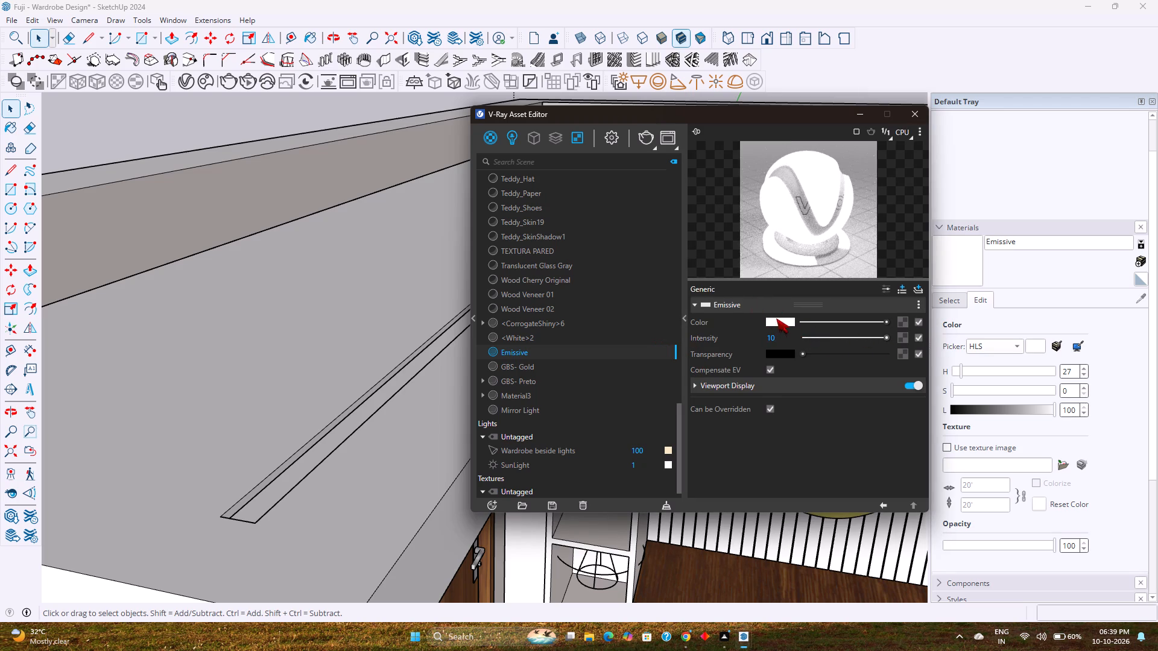
# Set the emissive material's colour to a warm light peach, about R 0.96, G 0.828, B 0.686.
pyautogui.click(777, 322)
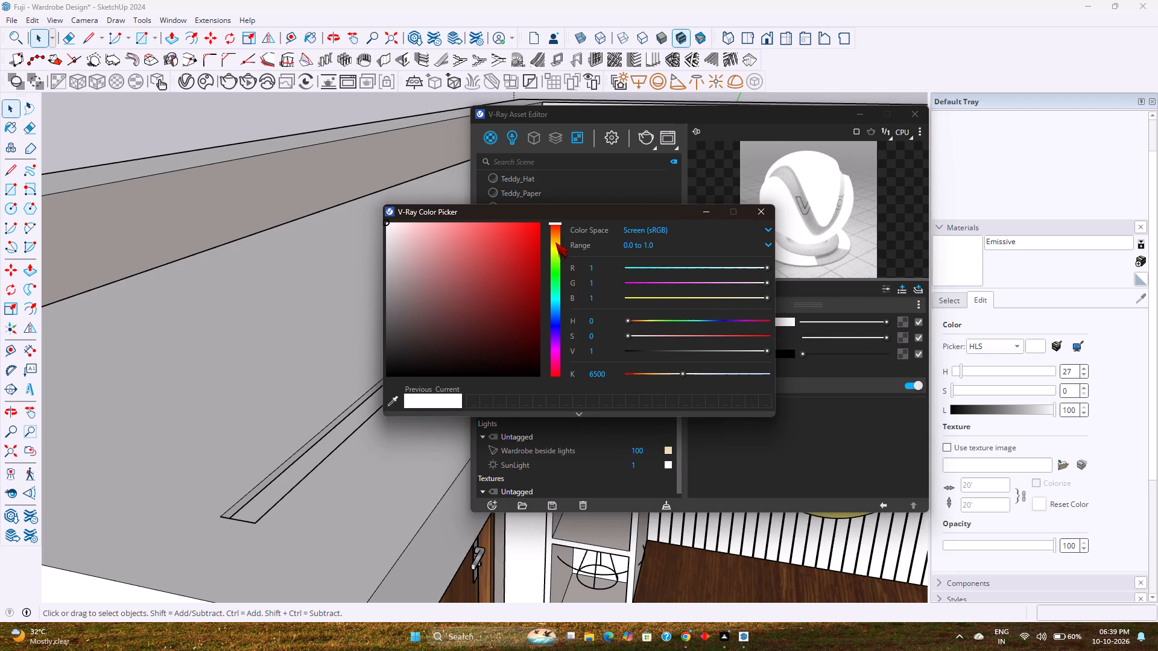
pyautogui.click(556, 239)
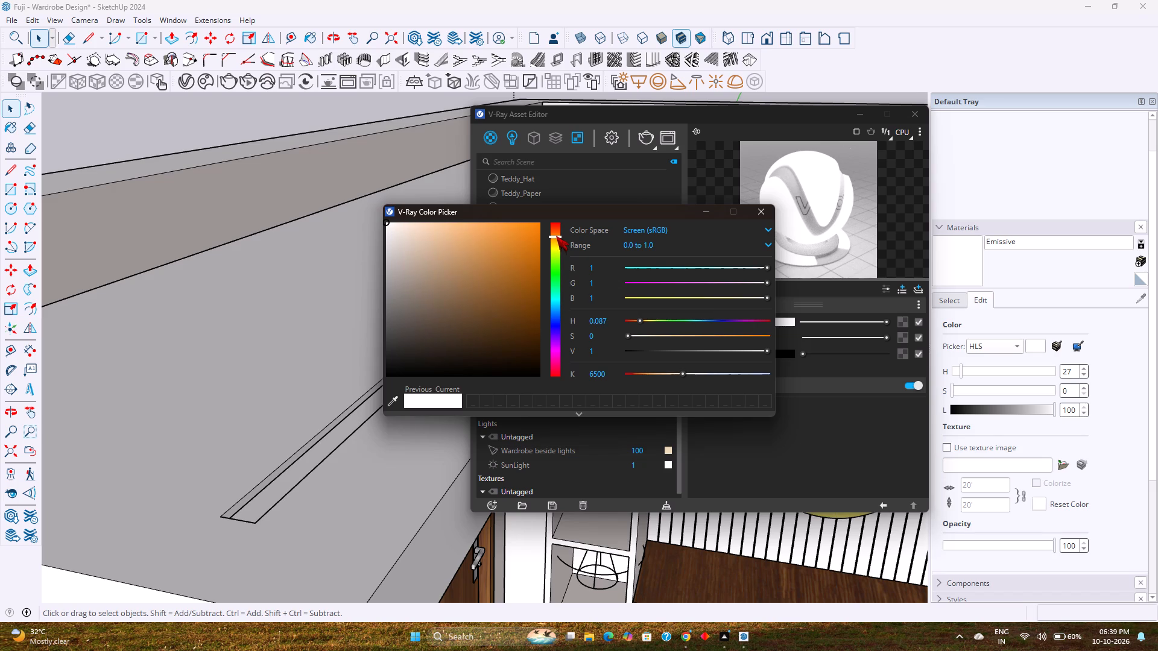
pyautogui.click(430, 224)
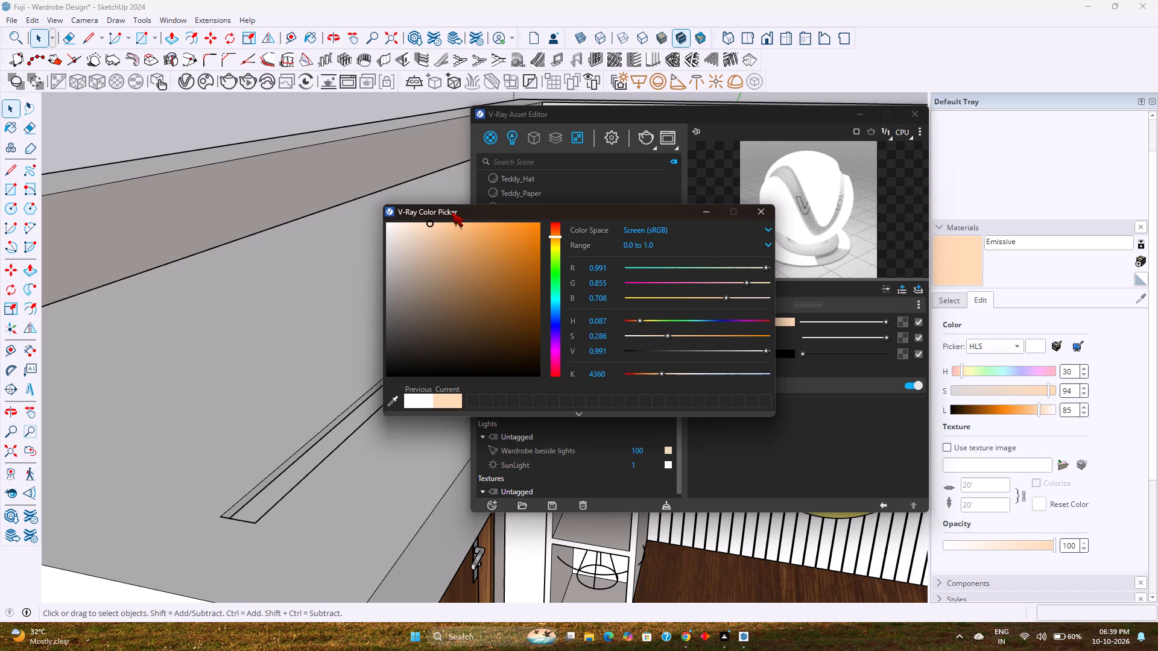
pyautogui.click(427, 224)
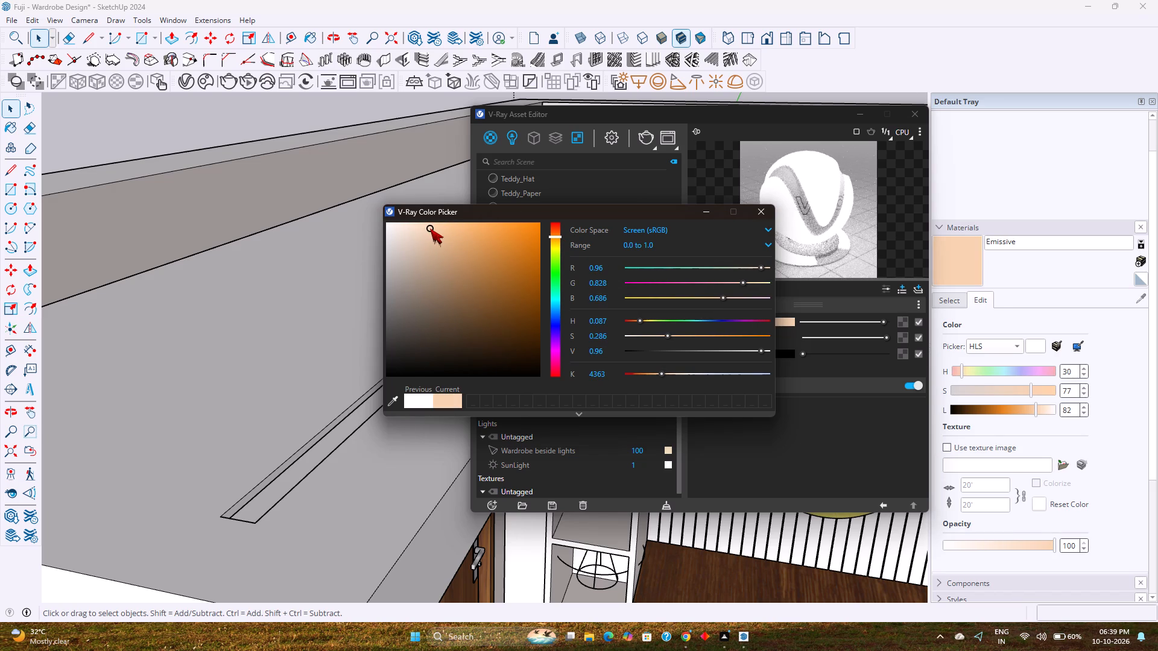
pyautogui.click(761, 218)
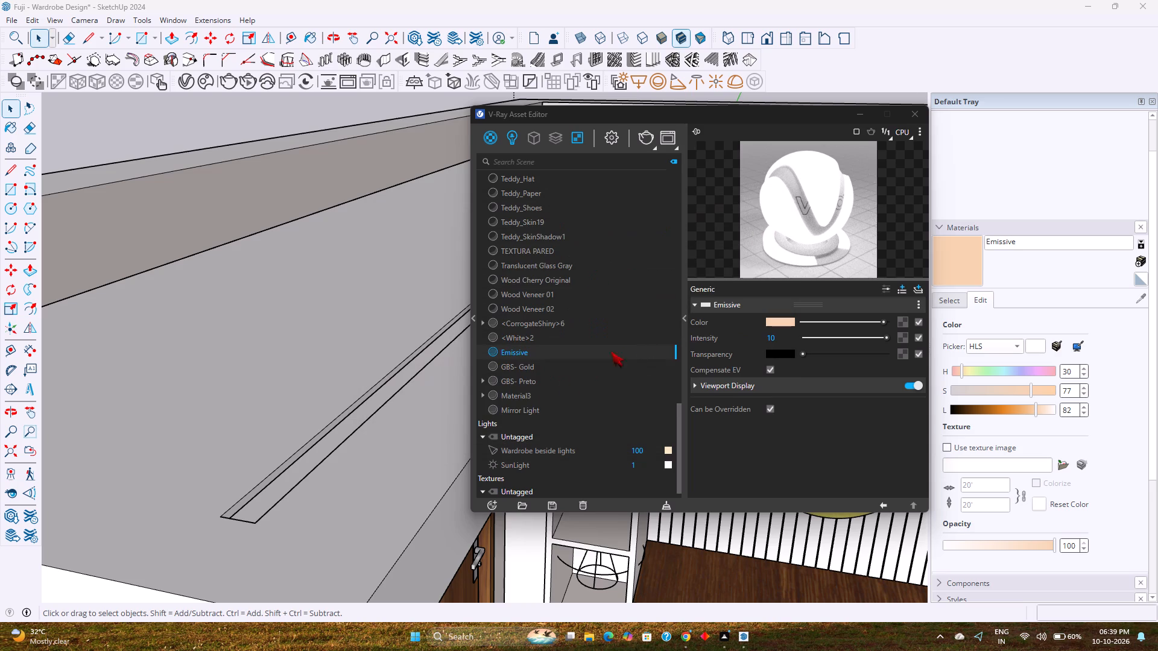
# Rename the emissive material as False Ceiling.
pyautogui.rightClick(522, 353)
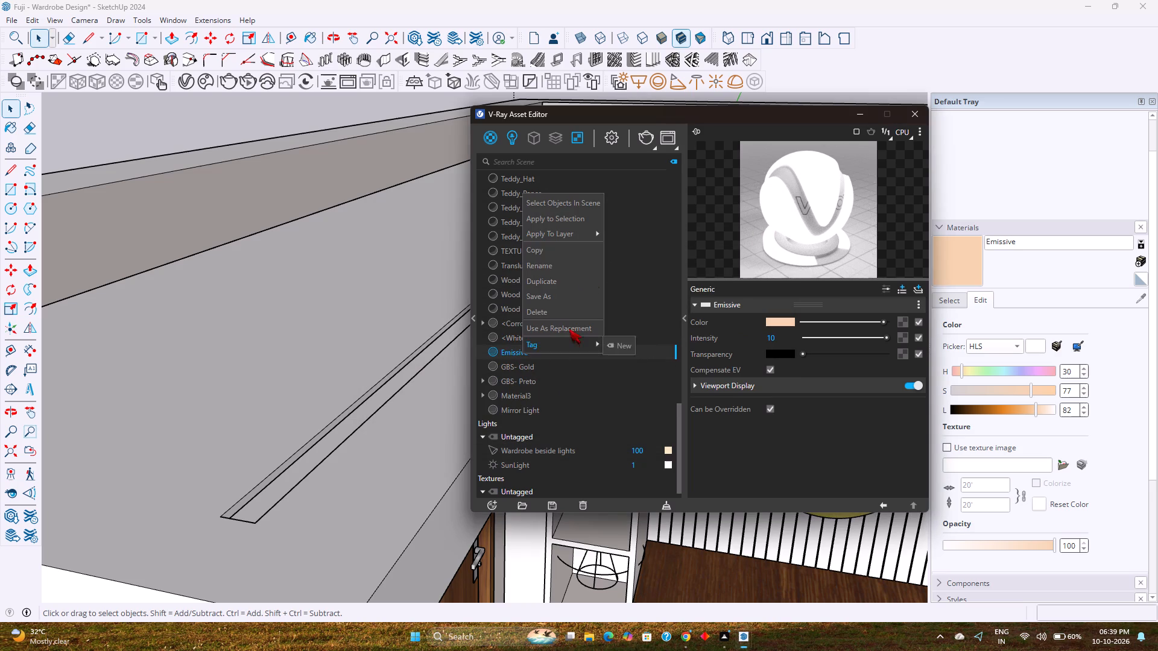
pyautogui.click(558, 263)
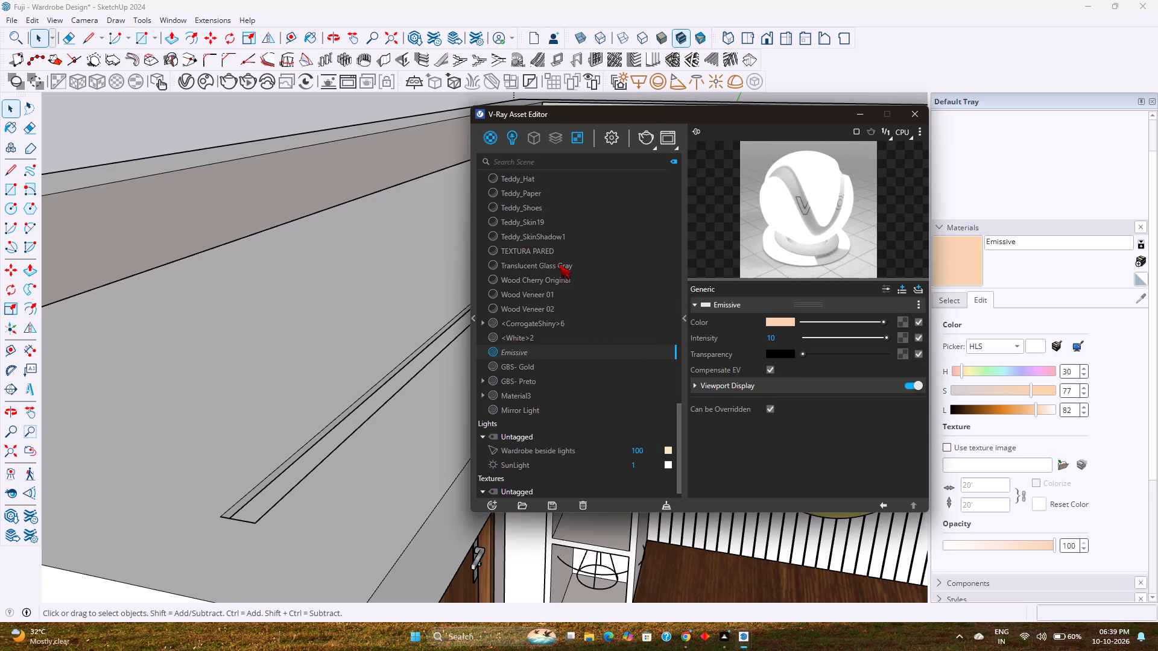
pyautogui.press('BackSpace')
pyautogui.press('BackSpace')
pyautogui.press('BackSpace')
pyautogui.press('BackSpace')
pyautogui.press('BackSpace')
pyautogui.press('BackSpace')
pyautogui.press('BackSpace')
pyautogui.press('BackSpace')
pyautogui.press('BackSpace')
pyautogui.press('BackSpace')
pyautogui.press('BackSpace')
pyautogui.press('BackSpace')
pyautogui.press('BackSpace')
pyautogui.press('BackSpace')
pyautogui.press('f')
pyautogui.write('alse ceiling')
pyautogui.press('space')
pyautogui.press('Left')
pyautogui.press('Left')
pyautogui.press('Left')
pyautogui.press('Left')
pyautogui.press('Left')
pyautogui.press('Left')
pyautogui.press('Left')
pyautogui.press('BackSpace')
pyautogui.hotkey('shift', 'c')
pyautogui.press('Left')
pyautogui.press('Left')
pyautogui.press('Left')
pyautogui.press('Left')
pyautogui.press('Left')
pyautogui.press('Left')
pyautogui.press('BackSpace')
pyautogui.hotkey('shift', 'f')
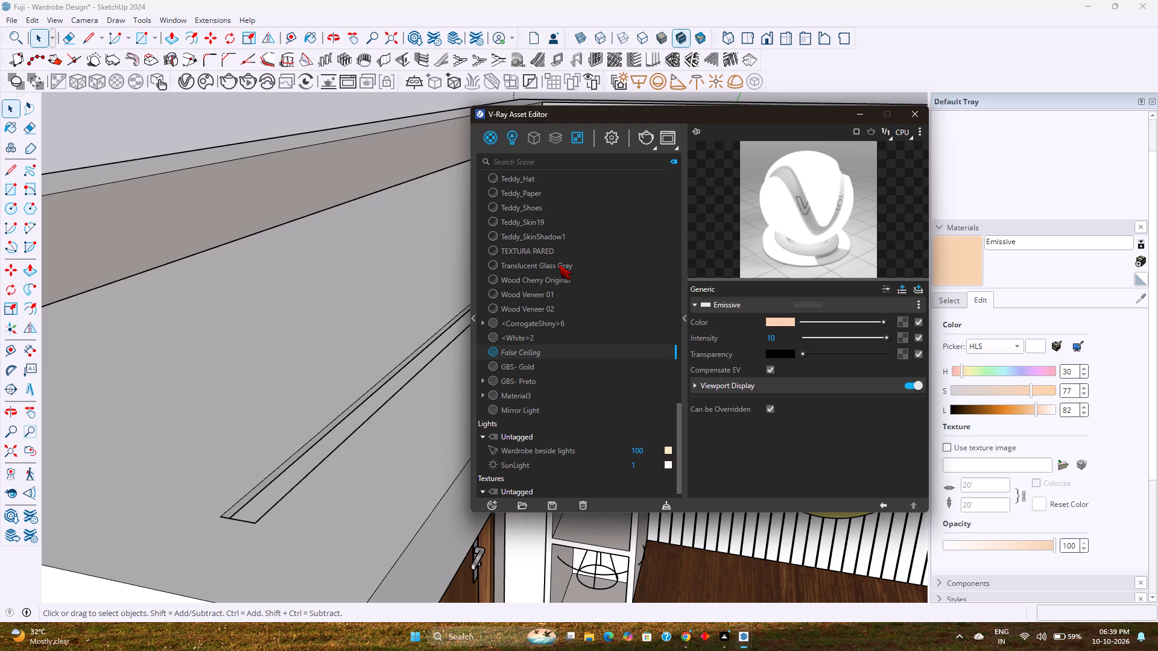
pyautogui.press('Return')
# Select the strip profile group in the dropped ceiling's groove and apply the False Ceiling emissive material to it.
pyautogui.click(292, 477)
pyautogui.tripleClick(292, 477)
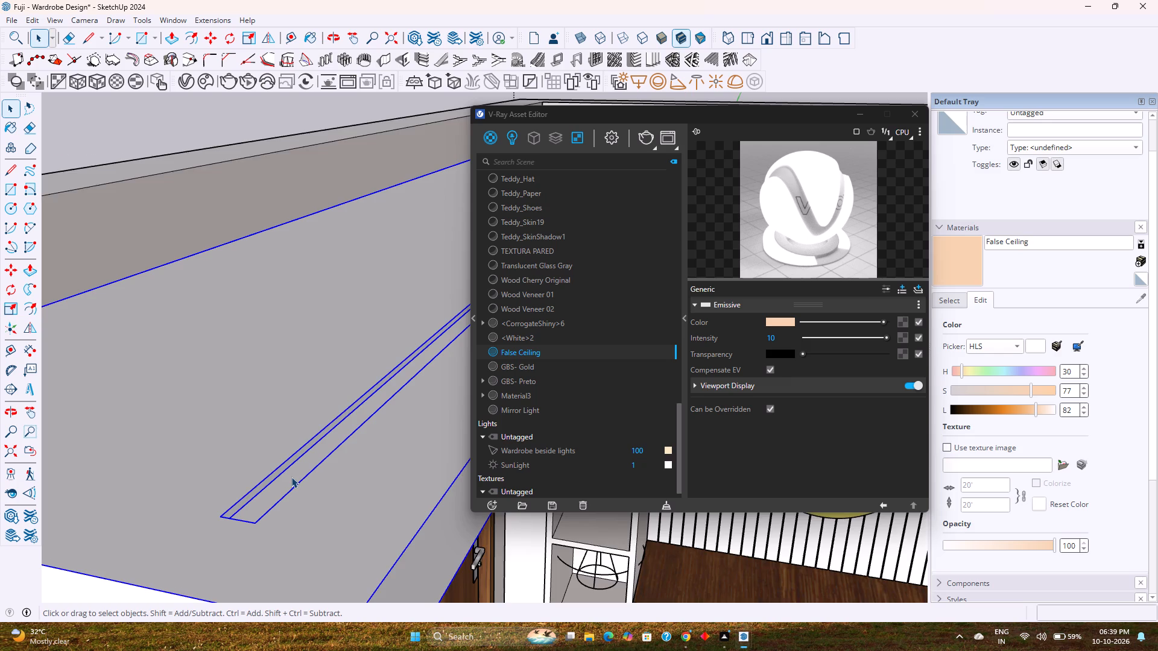
pyautogui.doubleClick(294, 470)
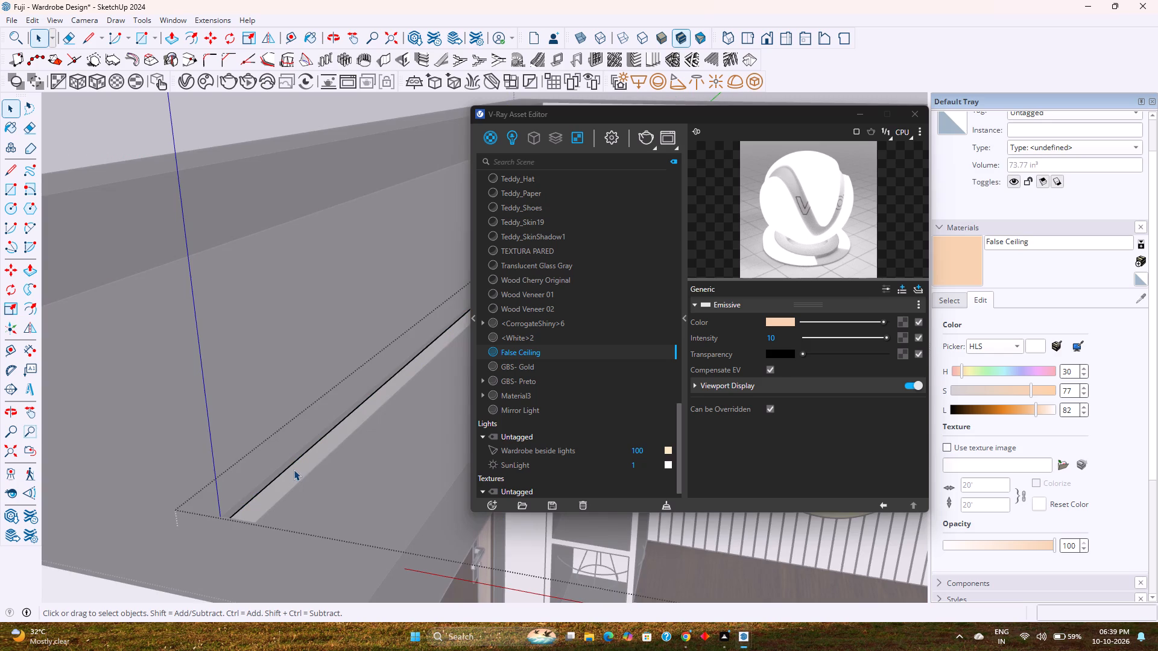
pyautogui.click(294, 474)
pyautogui.press('Escape')
pyautogui.click(297, 474)
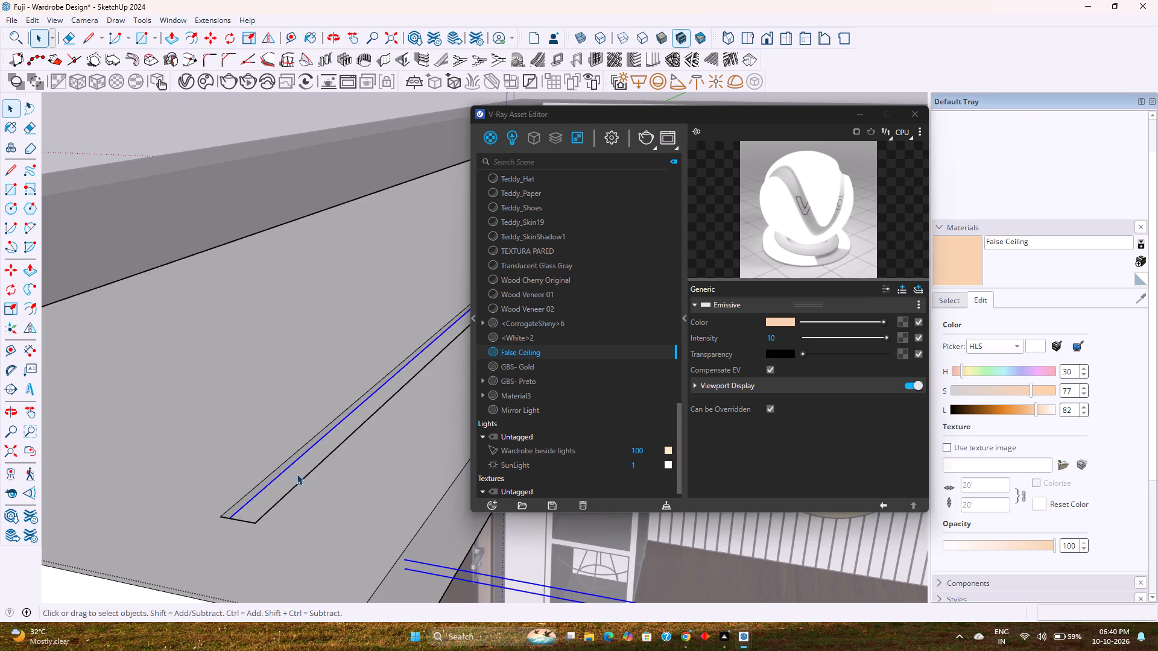
pyautogui.rightClick(540, 353)
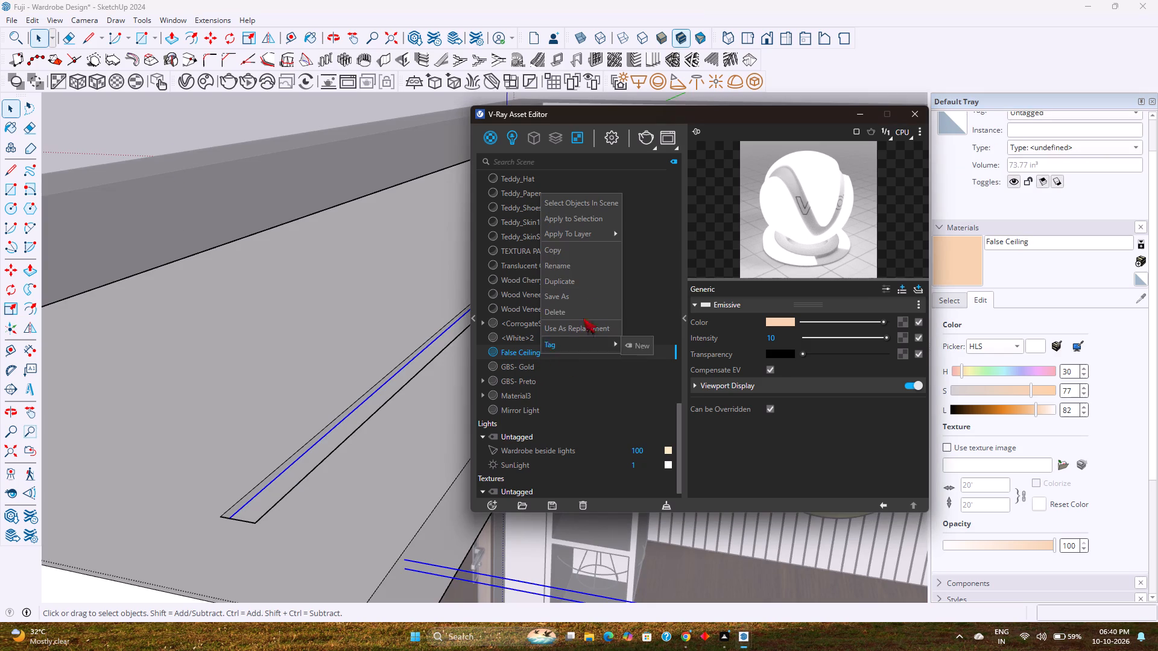
pyautogui.click(589, 219)
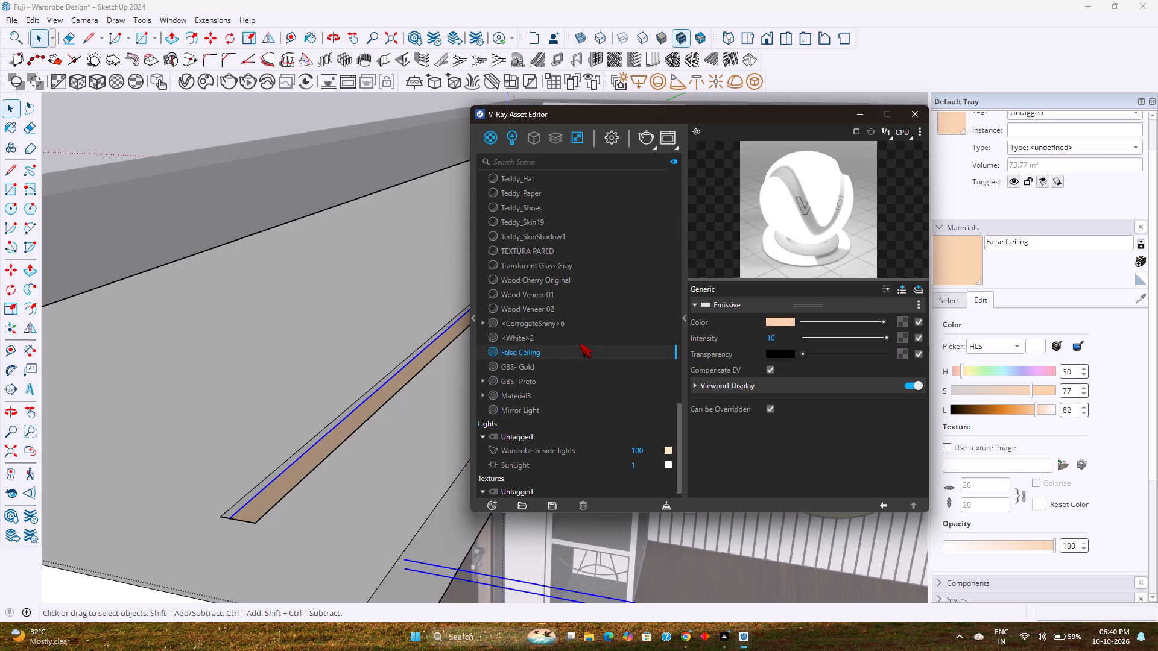
# Finish editing the strip light group and unhide the roof slab above the dropped ceiling.
pyautogui.click(917, 116)
pyautogui.scroll(-5, 701, 369)
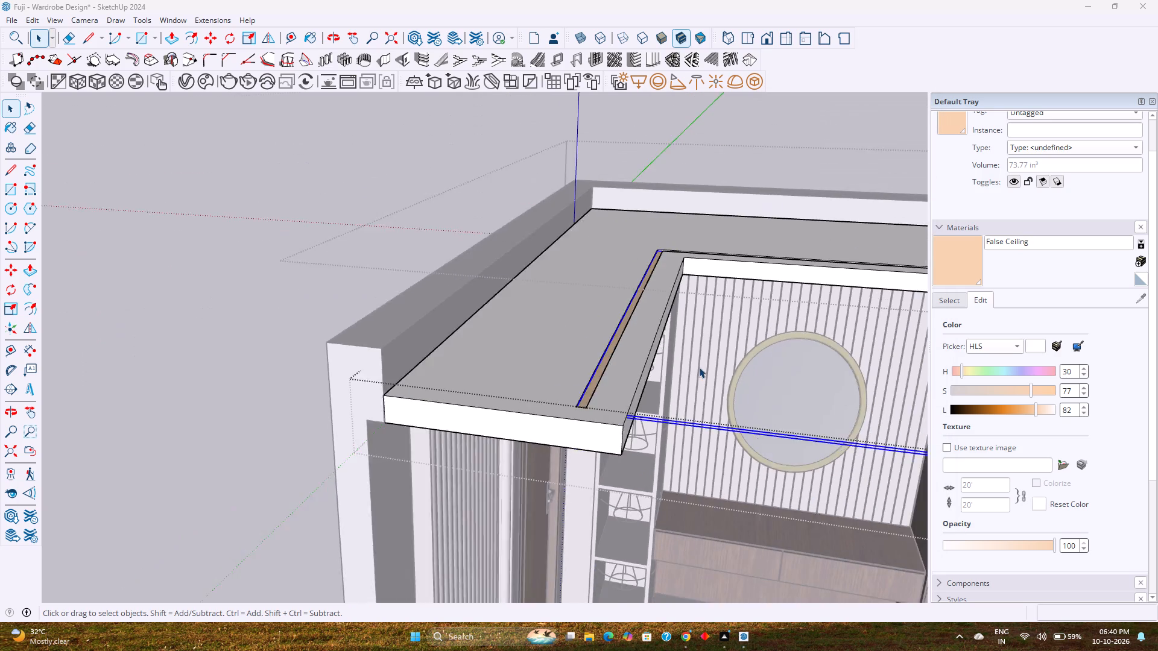
pyautogui.scroll(-2, 699, 367)
pyautogui.moveTo(662, 390); pyautogui.dragTo(522, 334, button='middle')
pyautogui.press('Escape')
pyautogui.press('space')
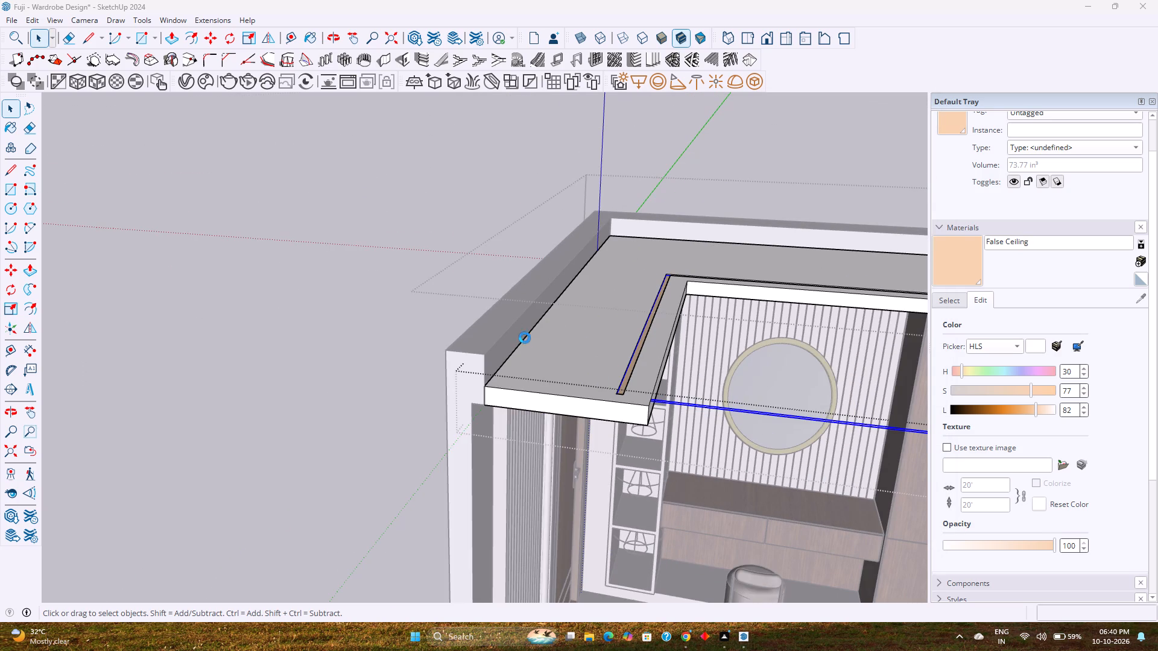
pyautogui.scroll(-3, 530, 343)
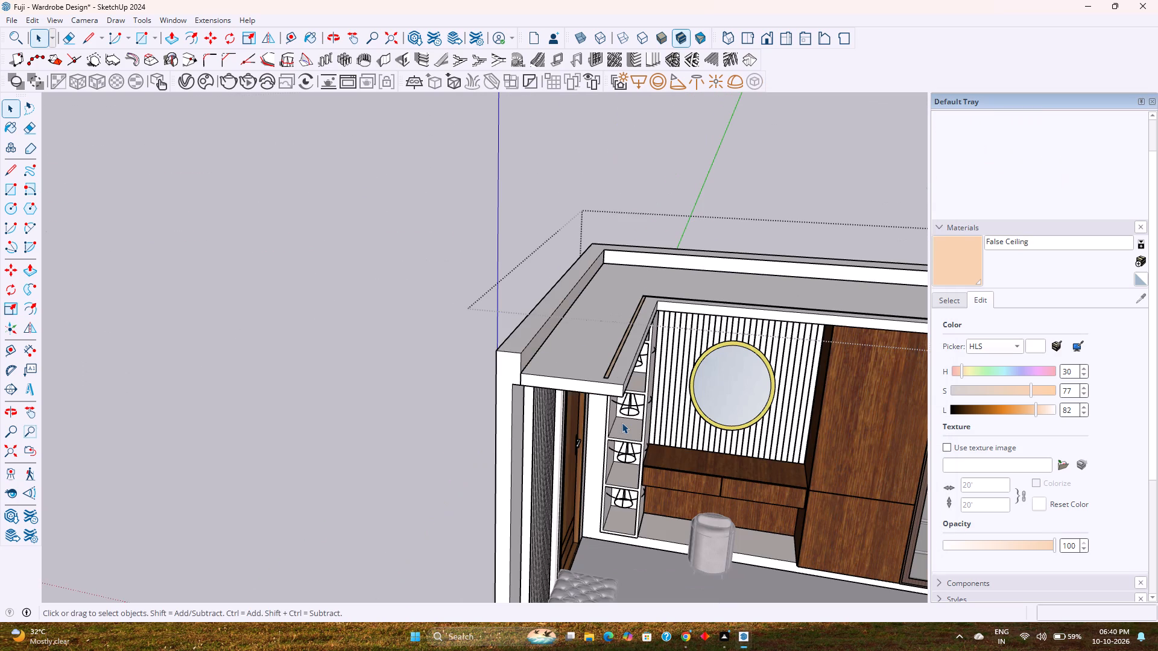
pyautogui.click(11, 14)
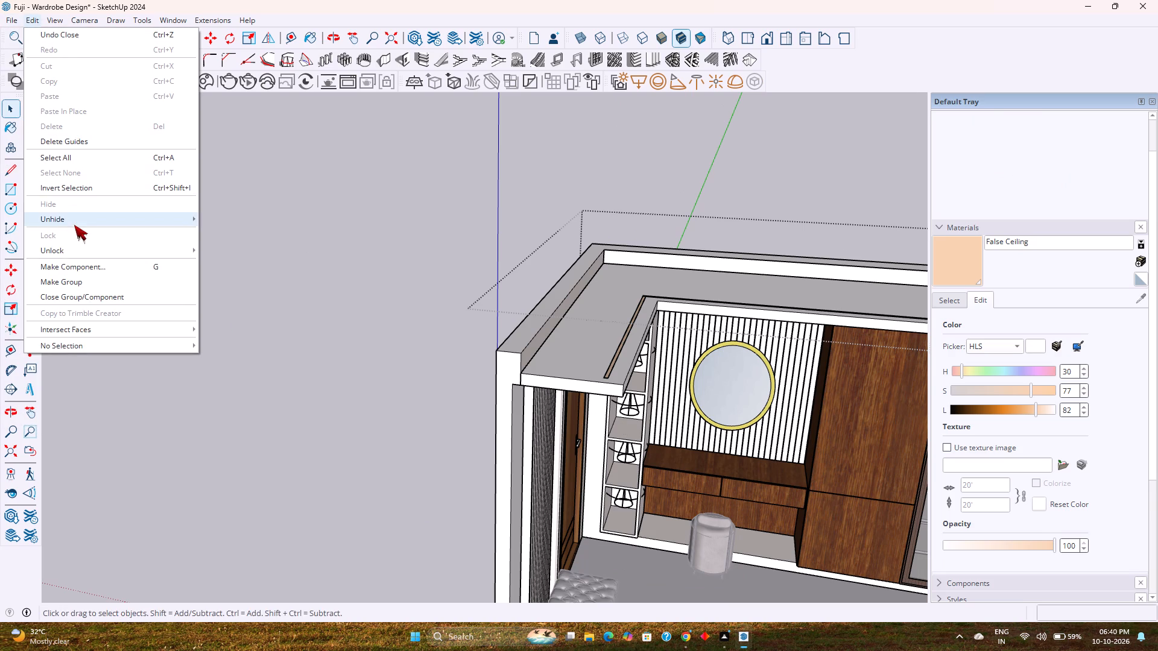
pyautogui.click(238, 243)
pyautogui.scroll(-1, 394, 360)
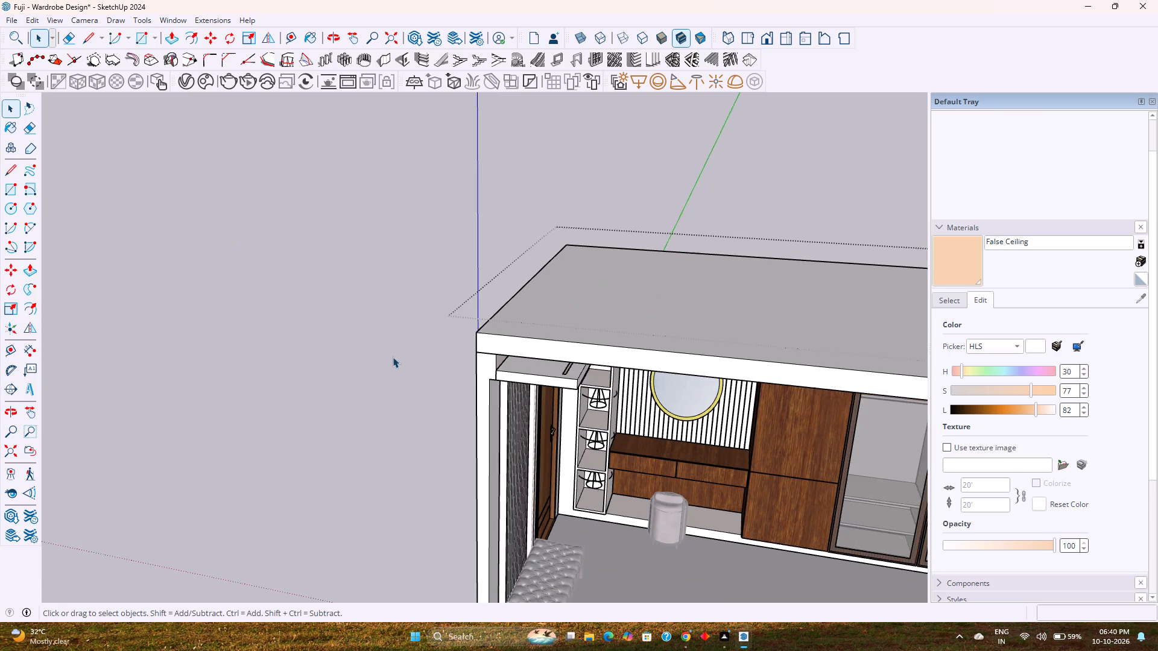
pyautogui.scroll(-2, 393, 357)
# Frame the room in a front view facing the wardrobe wall and run an interactive V-Ray render to check the ceiling light.
pyautogui.click(768, 36)
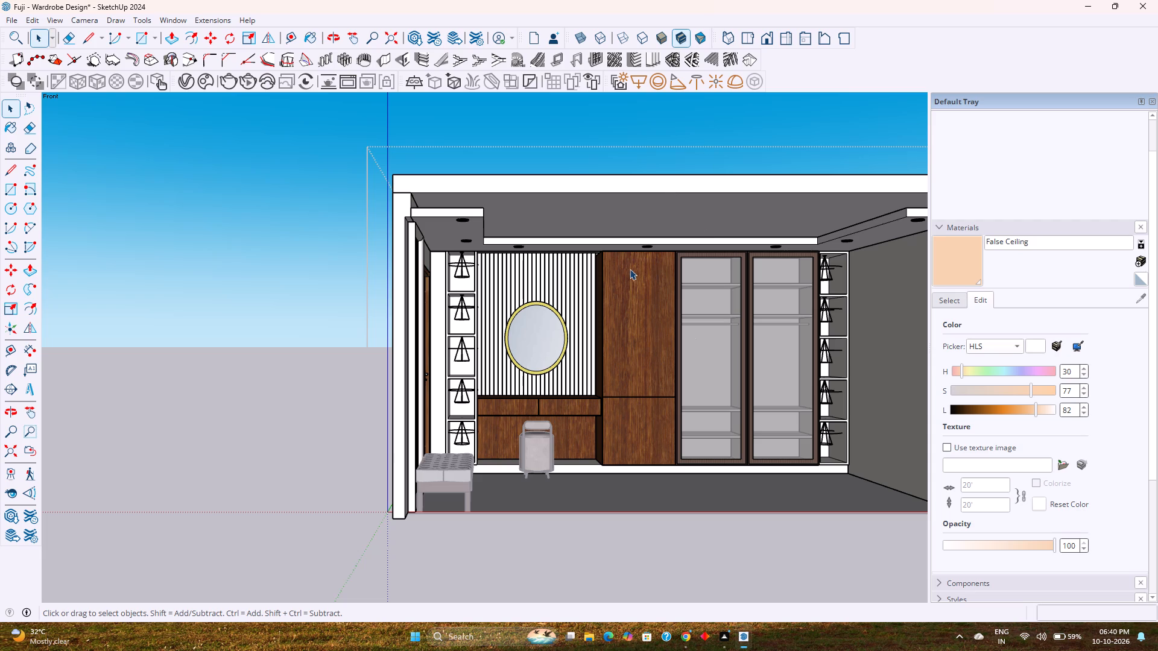
pyautogui.keyDown('ctrl'); pyautogui.moveTo(691, 330); pyautogui.dragTo(639, 326, button='middle'); pyautogui.keyUp('ctrl')
pyautogui.keyDown('shift'); pyautogui.moveTo(665, 330); pyautogui.dragTo(435, 323, button='middle'); pyautogui.keyUp('shift')
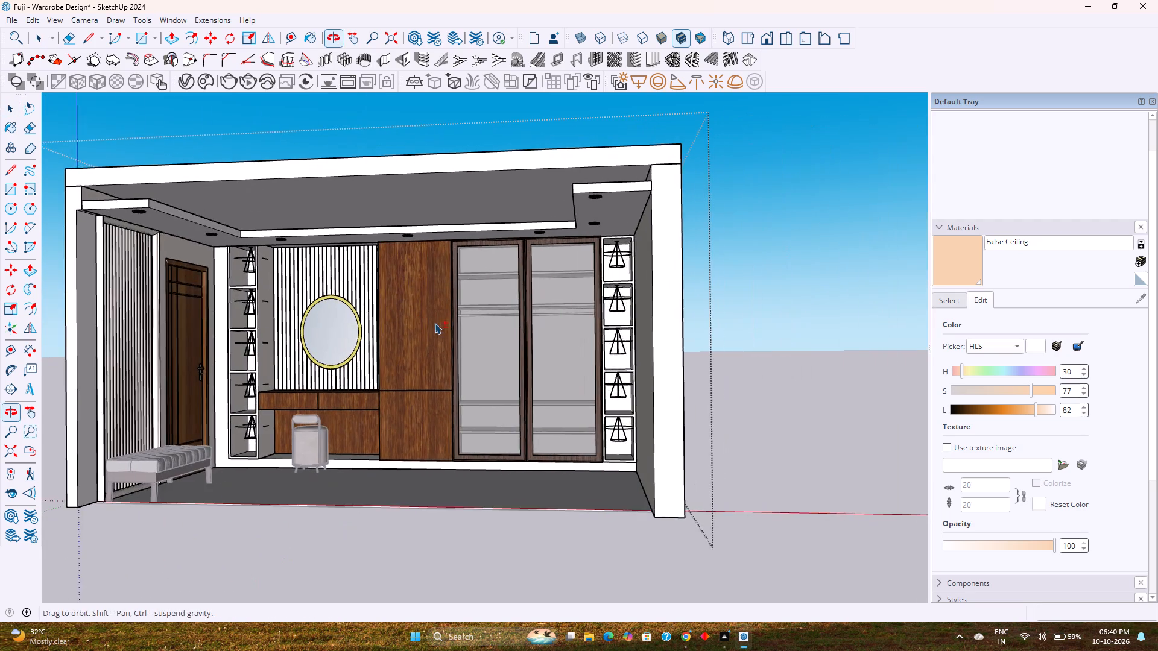
pyautogui.moveTo(435, 323); pyautogui.dragTo(463, 339, button='middle')
pyautogui.click(767, 41)
pyautogui.scroll(3, 569, 333)
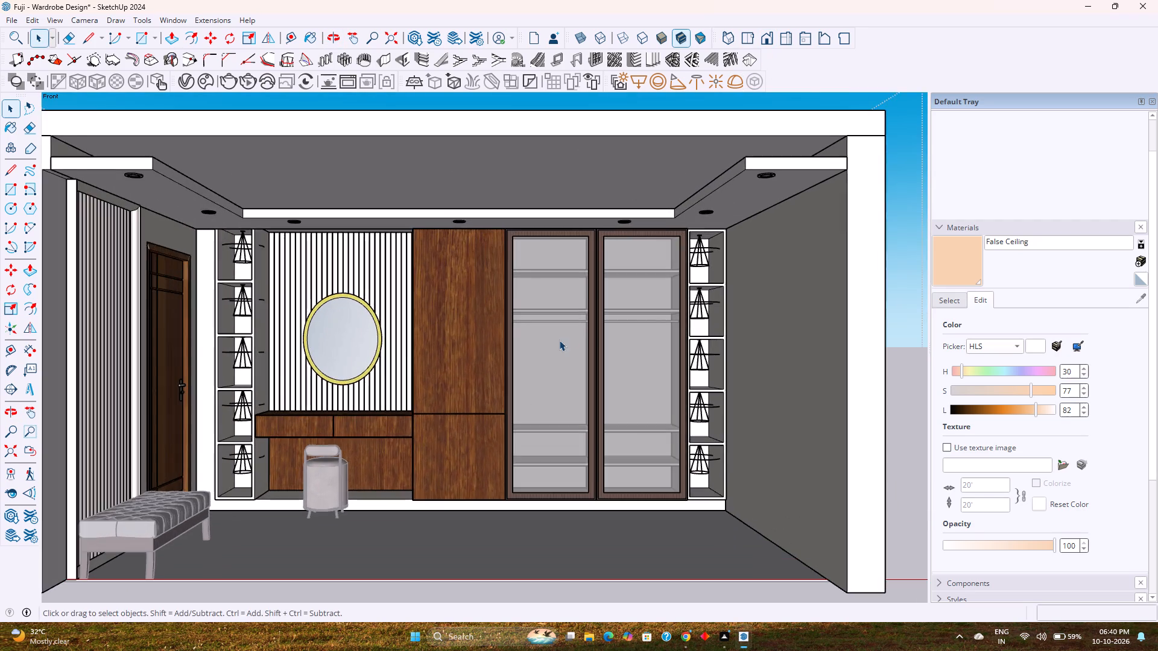
pyautogui.scroll(1, 559, 340)
pyautogui.keyDown('shift'); pyautogui.moveTo(545, 343); pyautogui.dragTo(609, 345, button='middle'); pyautogui.keyUp('shift')
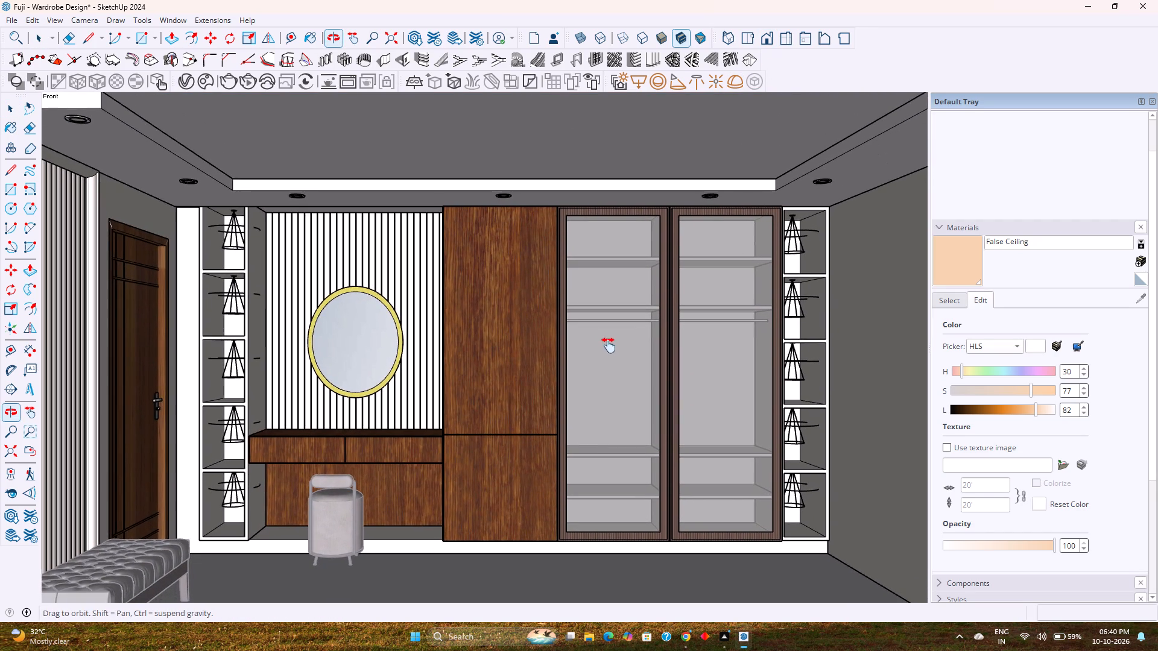
pyautogui.keyDown('shift'); pyautogui.moveTo(609, 345); pyautogui.dragTo(609, 345, button='middle'); pyautogui.keyUp('shift')
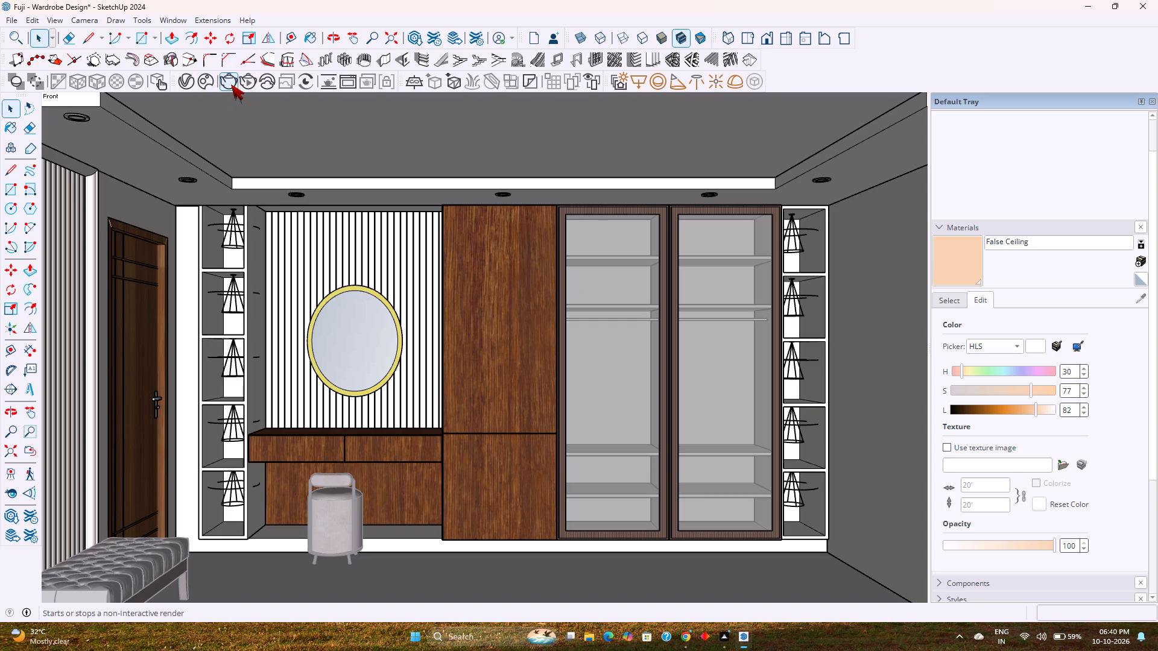
pyautogui.click(250, 83)
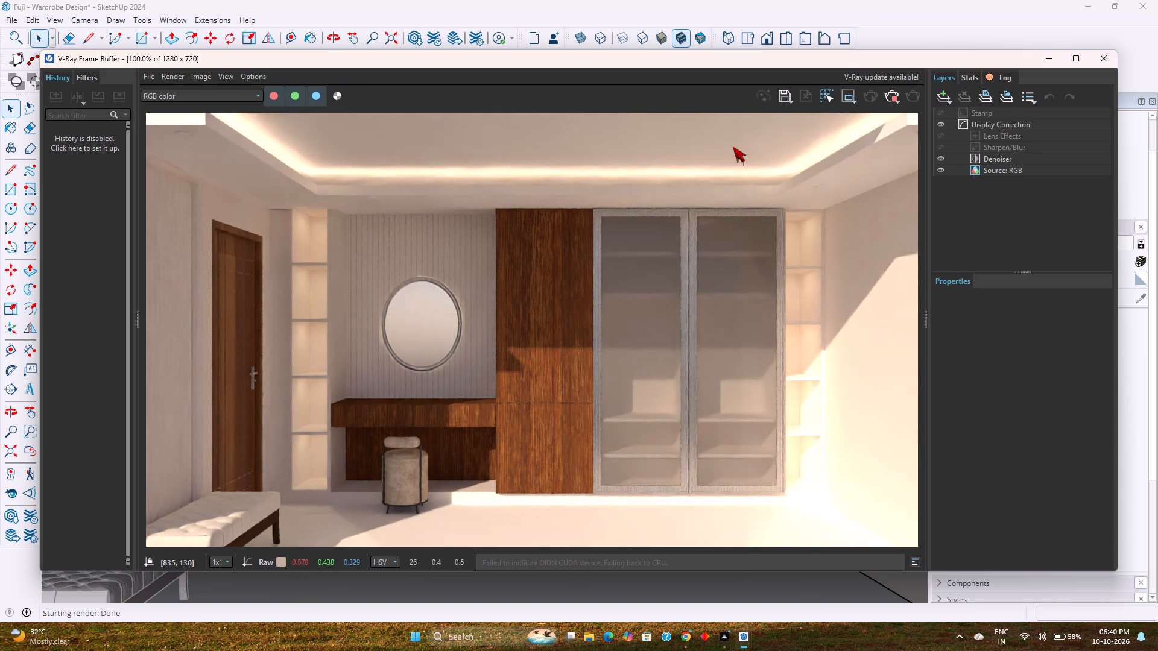
pyautogui.click(1040, 62)
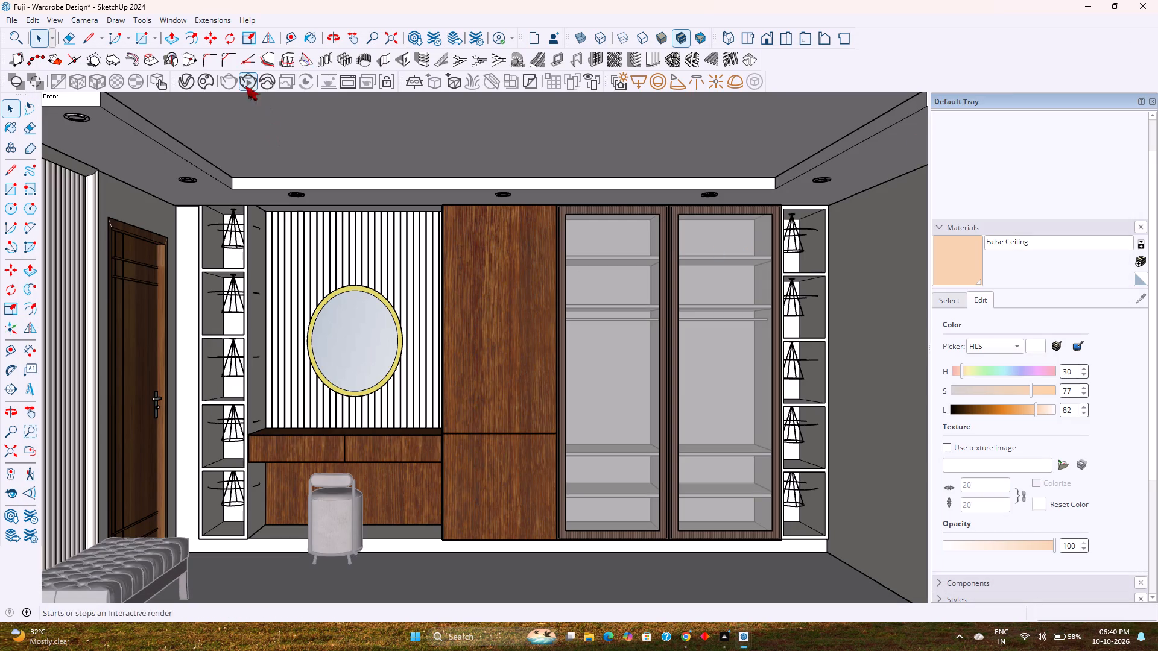
# Reduce the False Ceiling emissive material's intensity to 3.5 in the V-Ray Asset Editor.
pyautogui.click(187, 83)
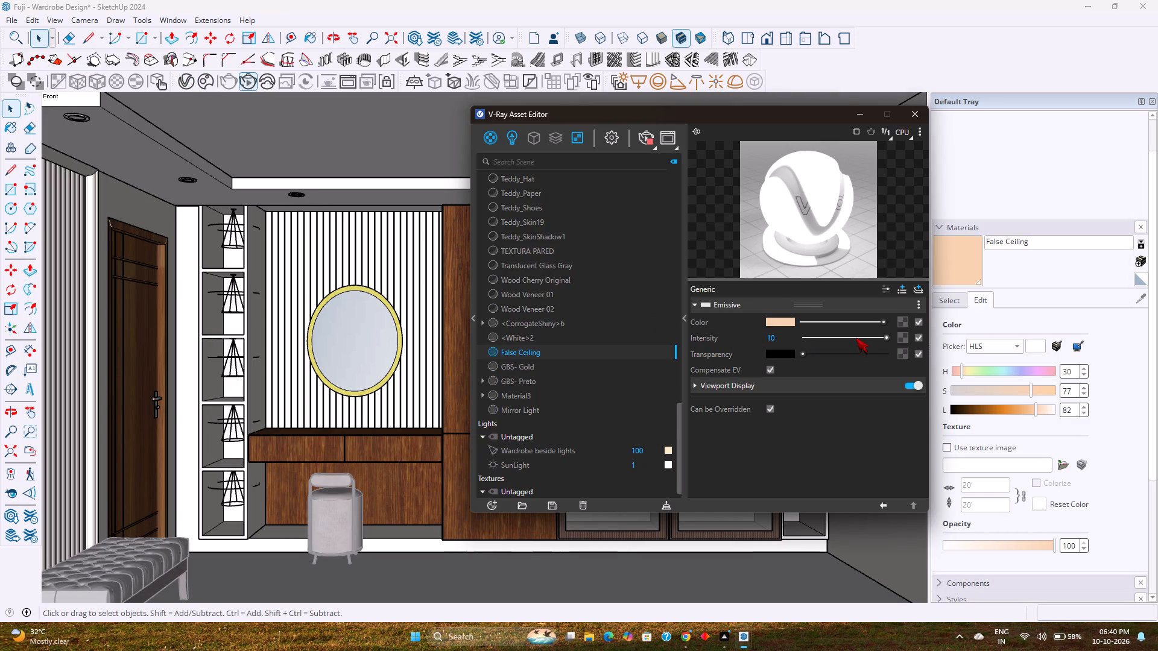
pyautogui.moveTo(856, 337); pyautogui.dragTo(844, 341)
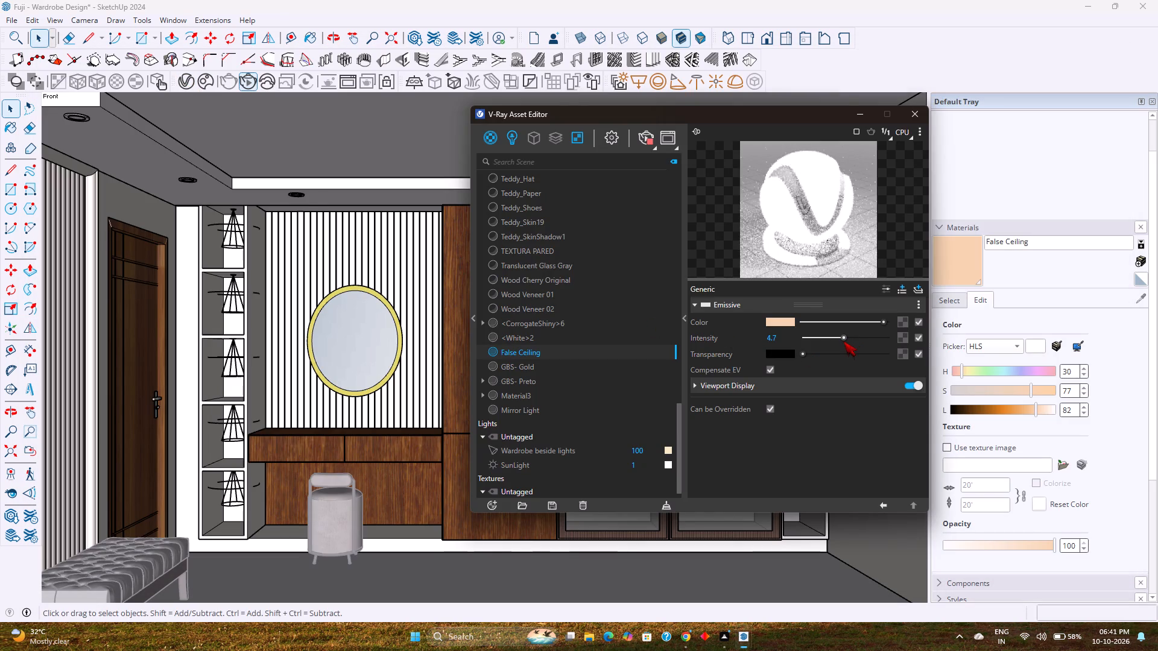
pyautogui.moveTo(844, 341); pyautogui.dragTo(834, 344)
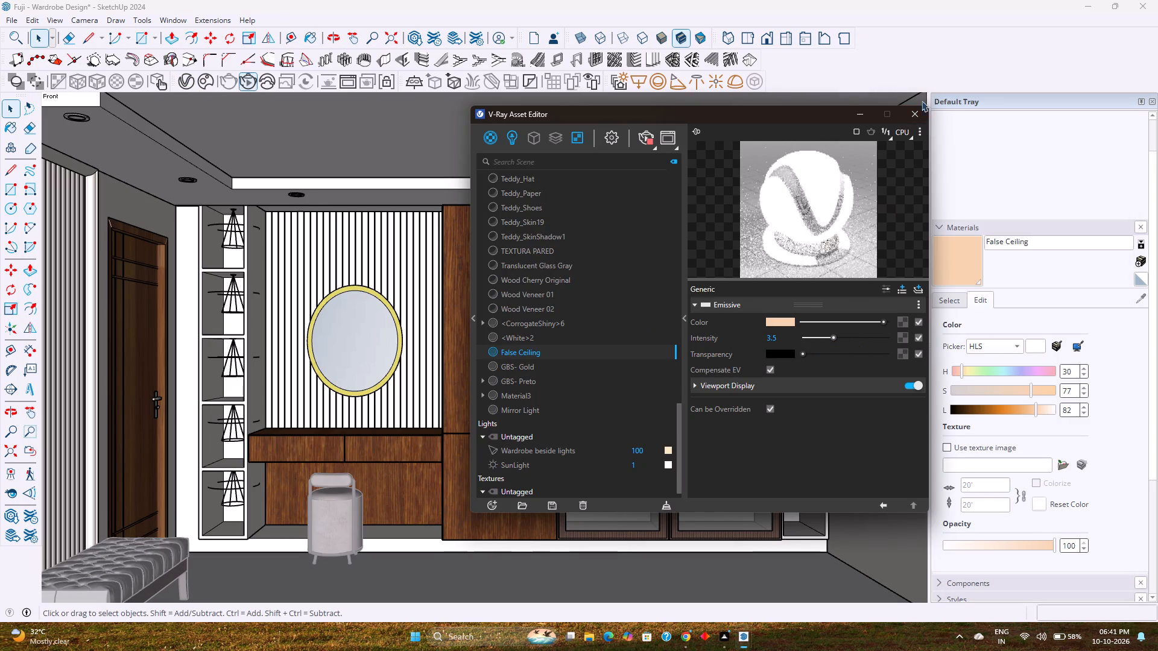
pyautogui.click(919, 110)
# Restart the interactive V-Ray render of the front view to check the dimmed ceiling strip light.
pyautogui.click(240, 80)
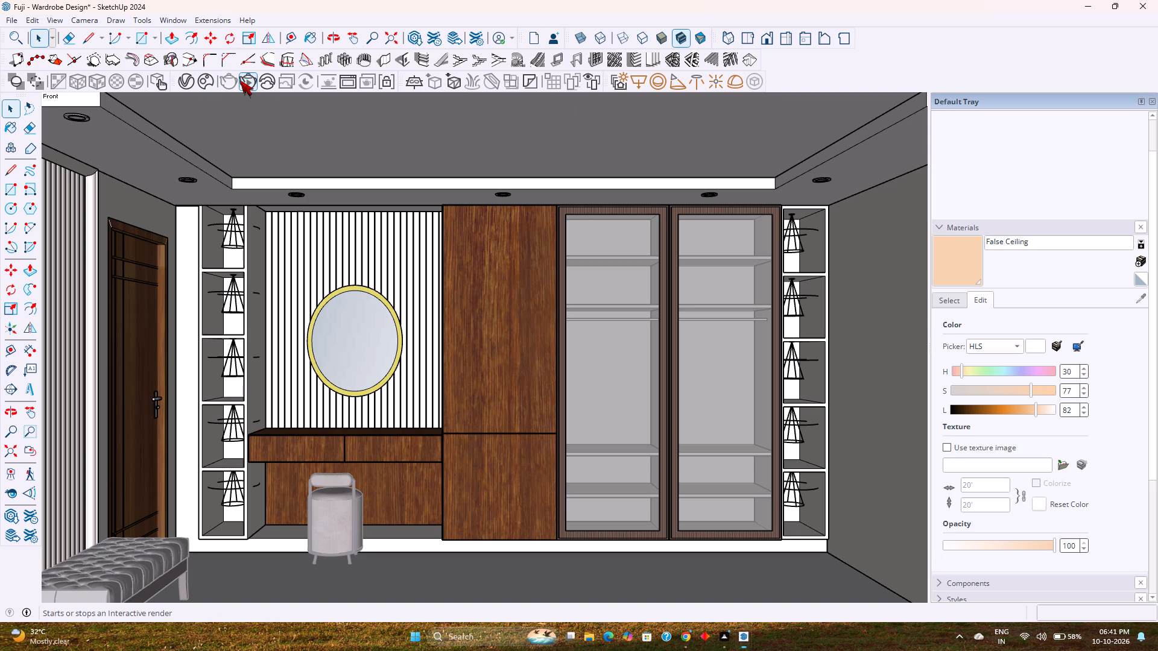
pyautogui.click(250, 81)
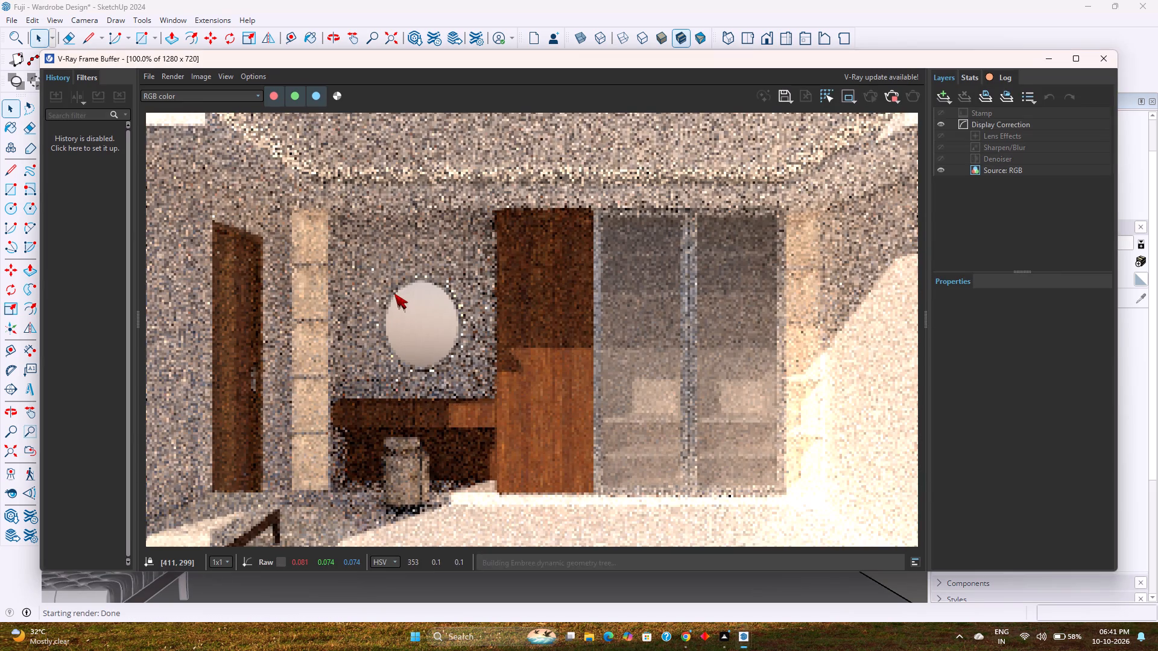
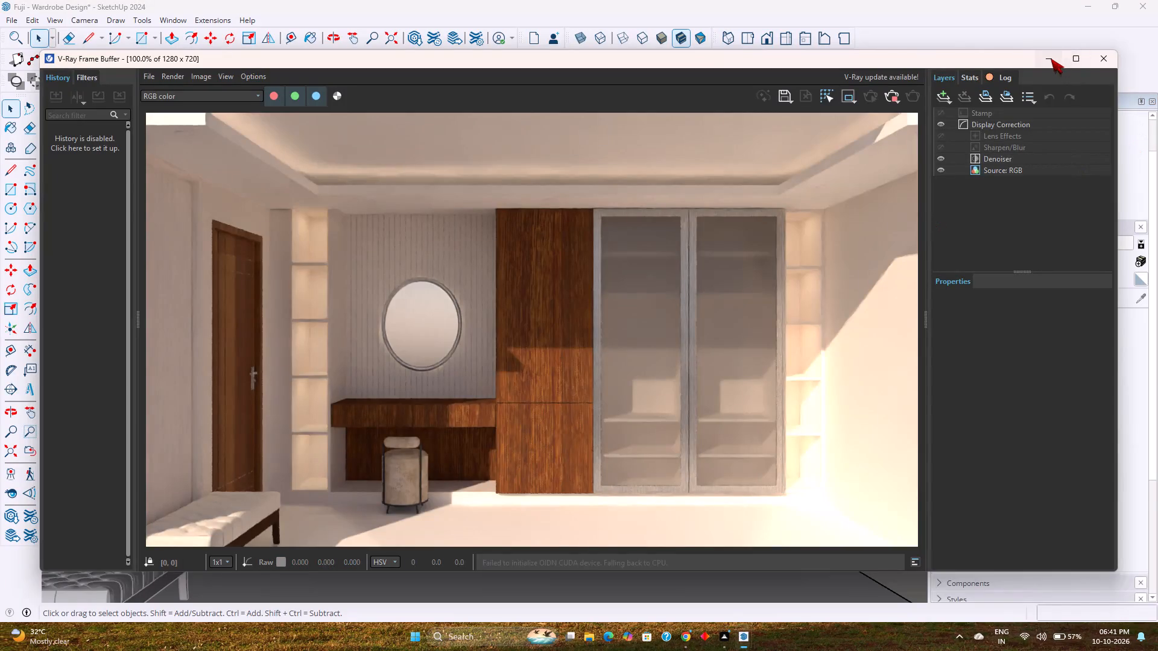
# Set the False Ceiling emissive material's intensity to 5 in the V-Ray Asset Editor.
pyautogui.click(1051, 58)
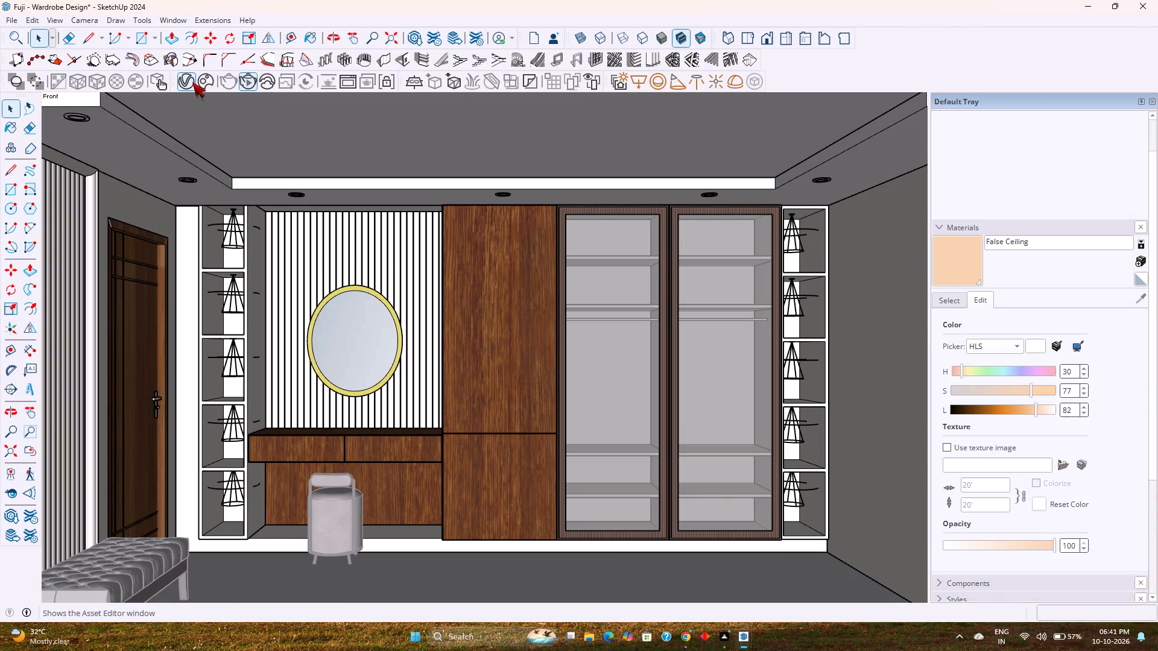
pyautogui.click(192, 82)
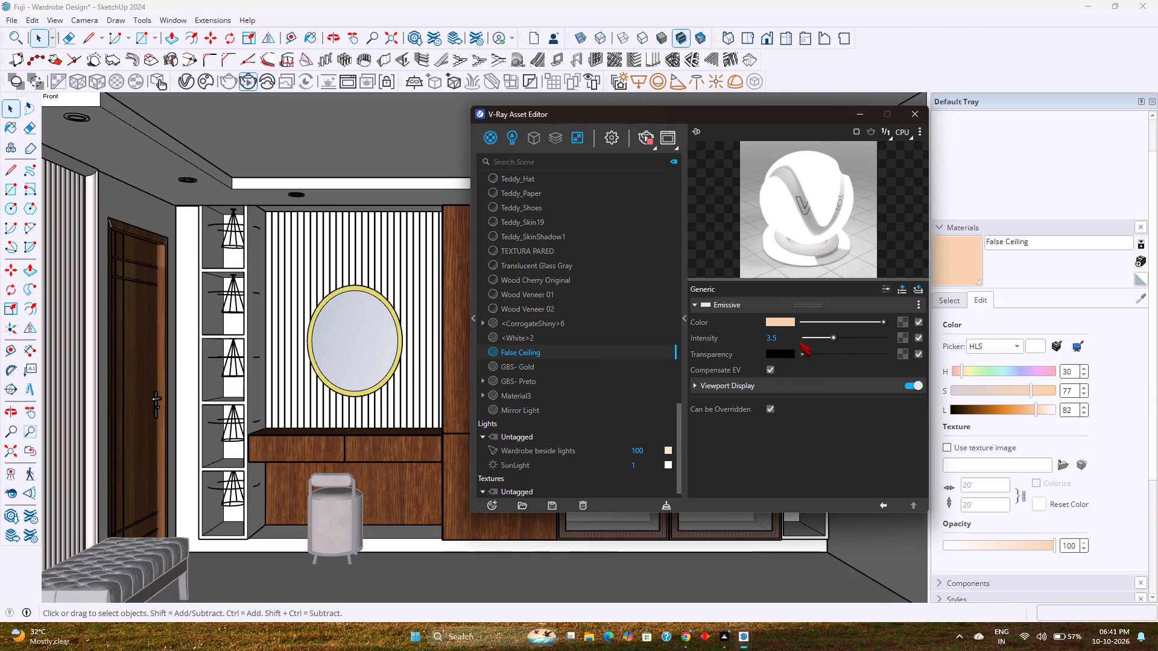
pyautogui.doubleClick(784, 341)
pyautogui.press('5')
pyautogui.press('Return')
pyautogui.click(737, 471)
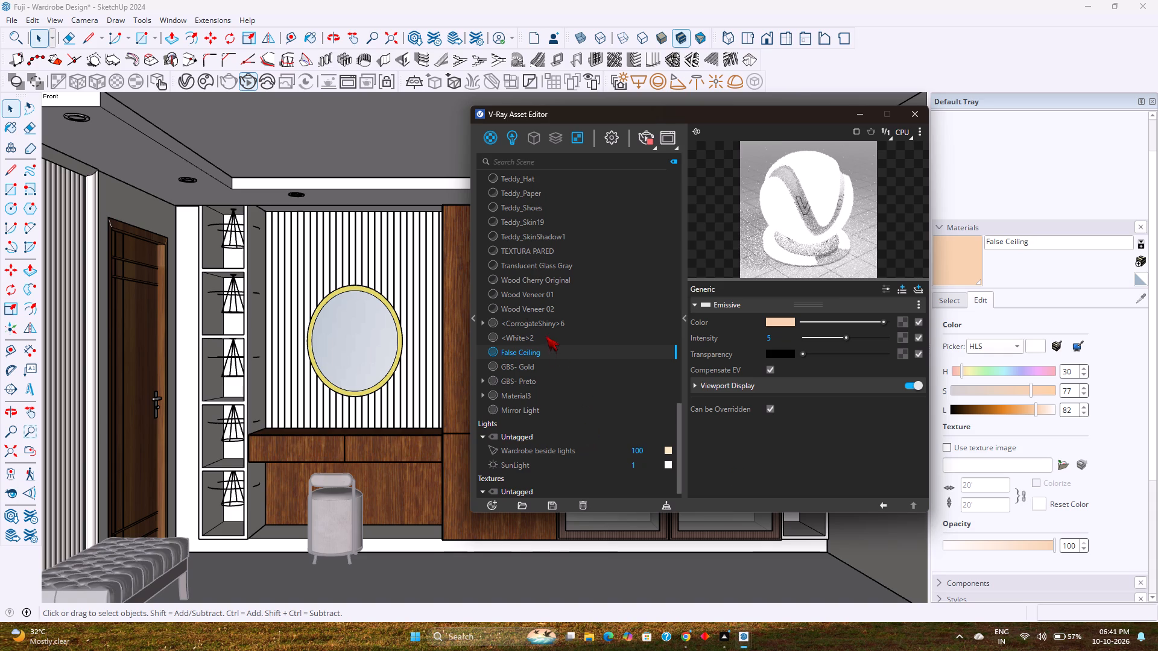
pyautogui.click(859, 118)
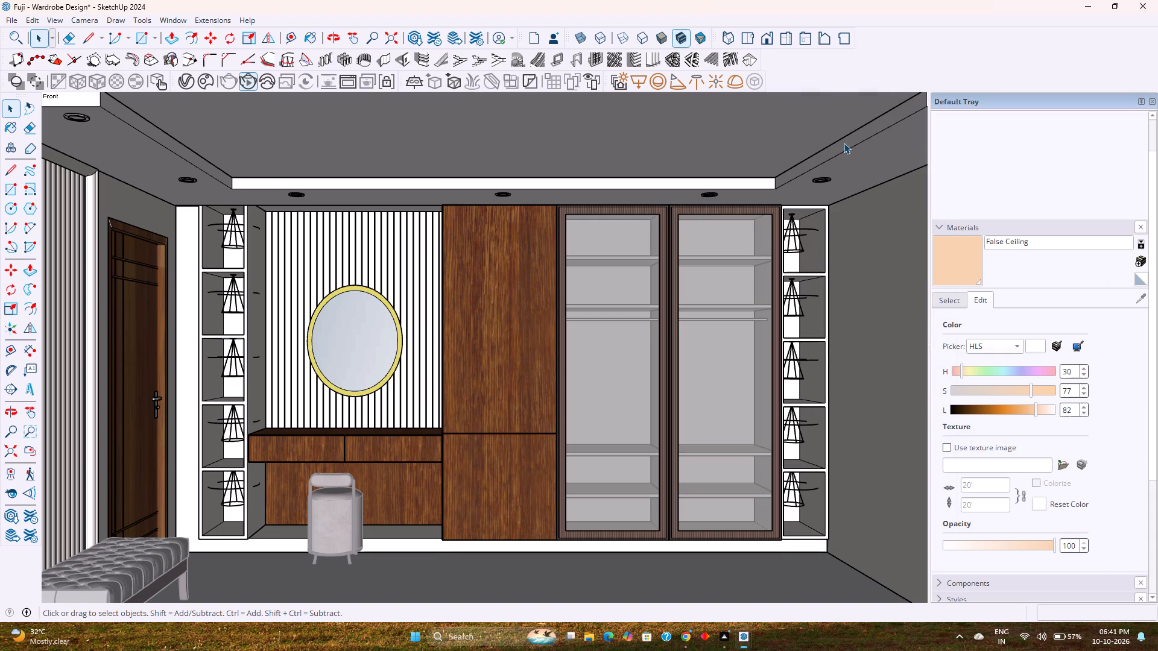
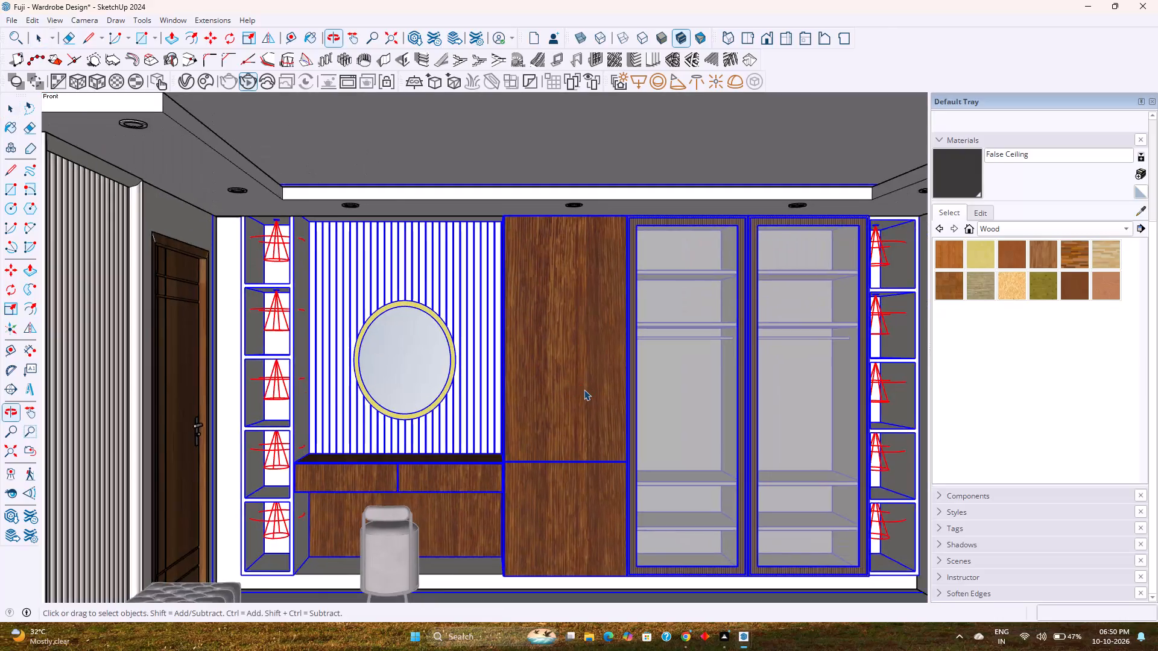
# Isolate the room's top ceiling slab by inverting its selection and hiding the other selected geometry.
pyautogui.scroll(-7, 584, 389)
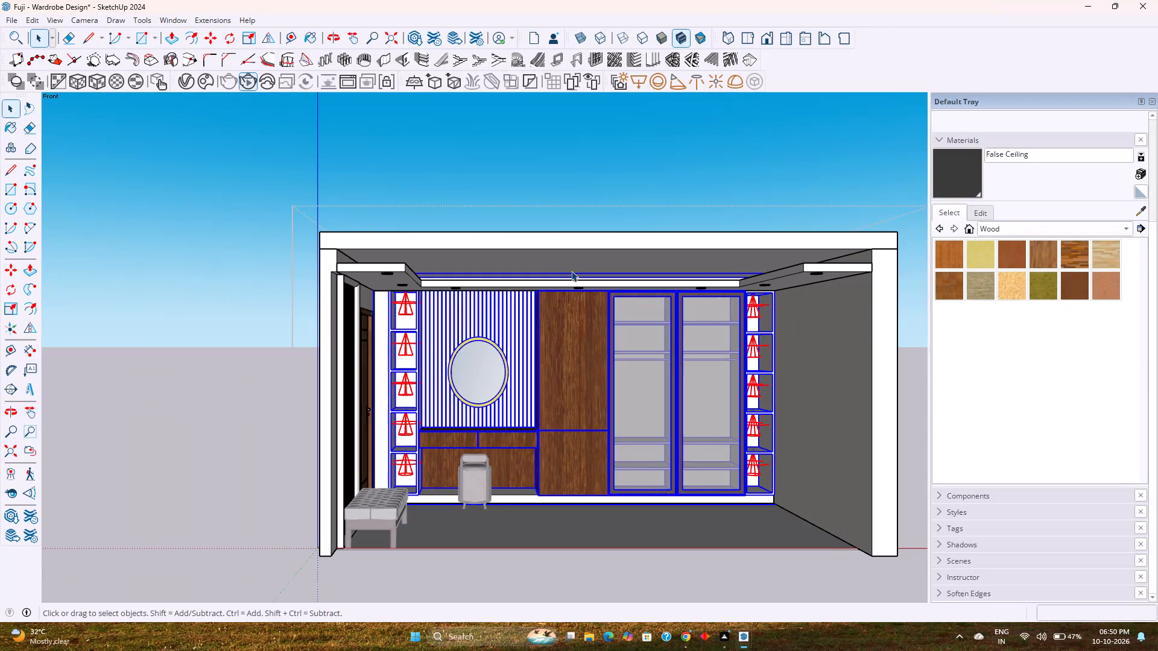
pyautogui.click(558, 254)
pyautogui.scroll(2, 558, 254)
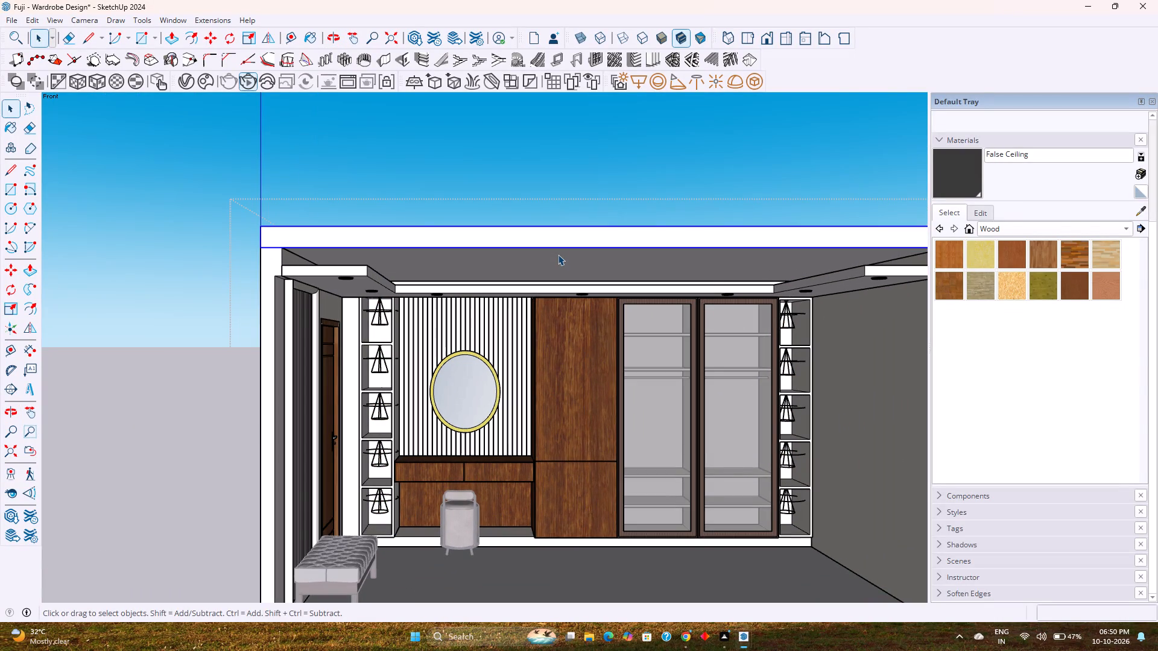
pyautogui.rightClick(558, 246)
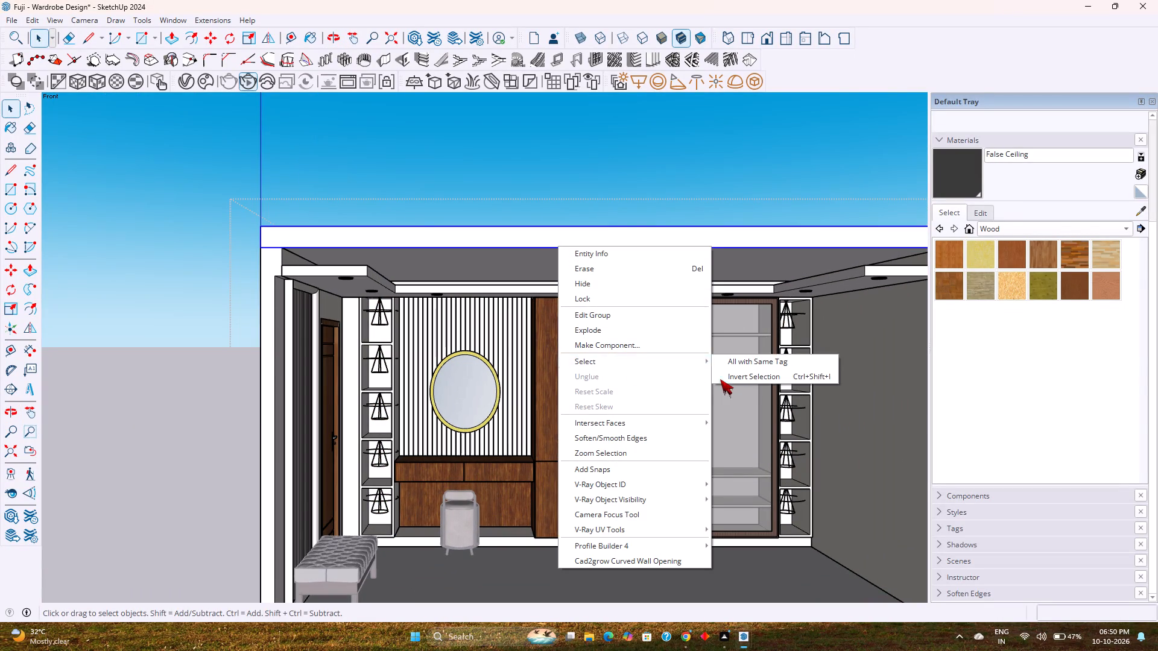
pyautogui.click(727, 380)
pyautogui.rightClick(692, 339)
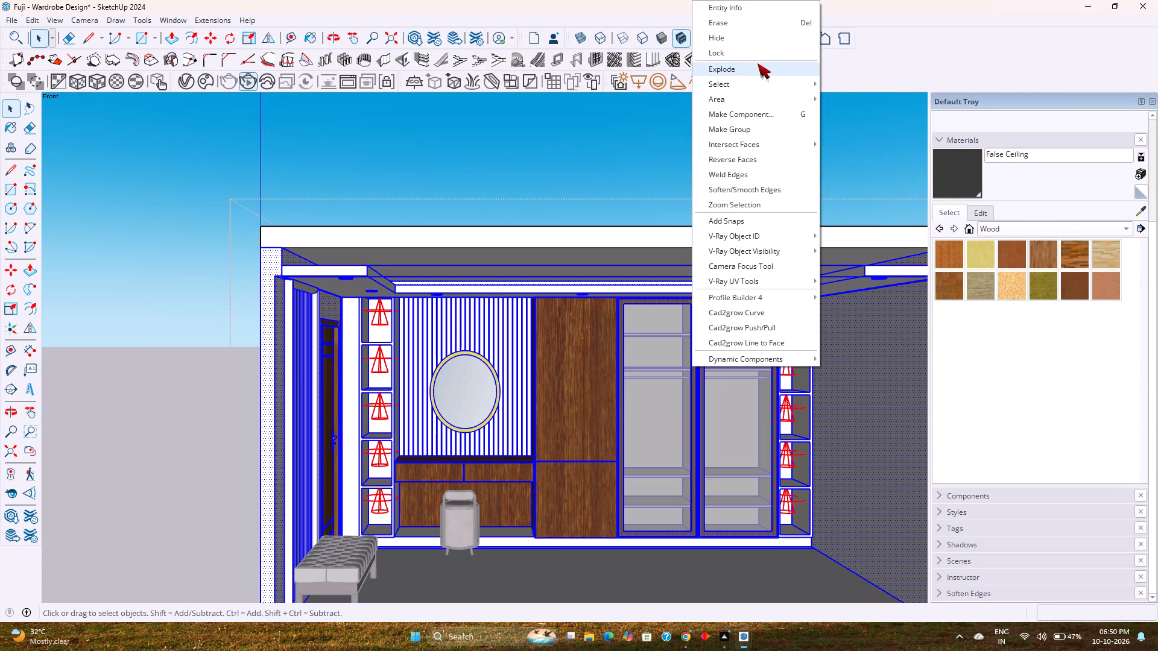
pyautogui.click(751, 44)
# Place guides on the ceiling slab's underside, 3' in from one short edge and 4' in from the back long edge.
pyautogui.moveTo(689, 319); pyautogui.dragTo(671, 230, button='middle')
pyautogui.scroll(2, 647, 248)
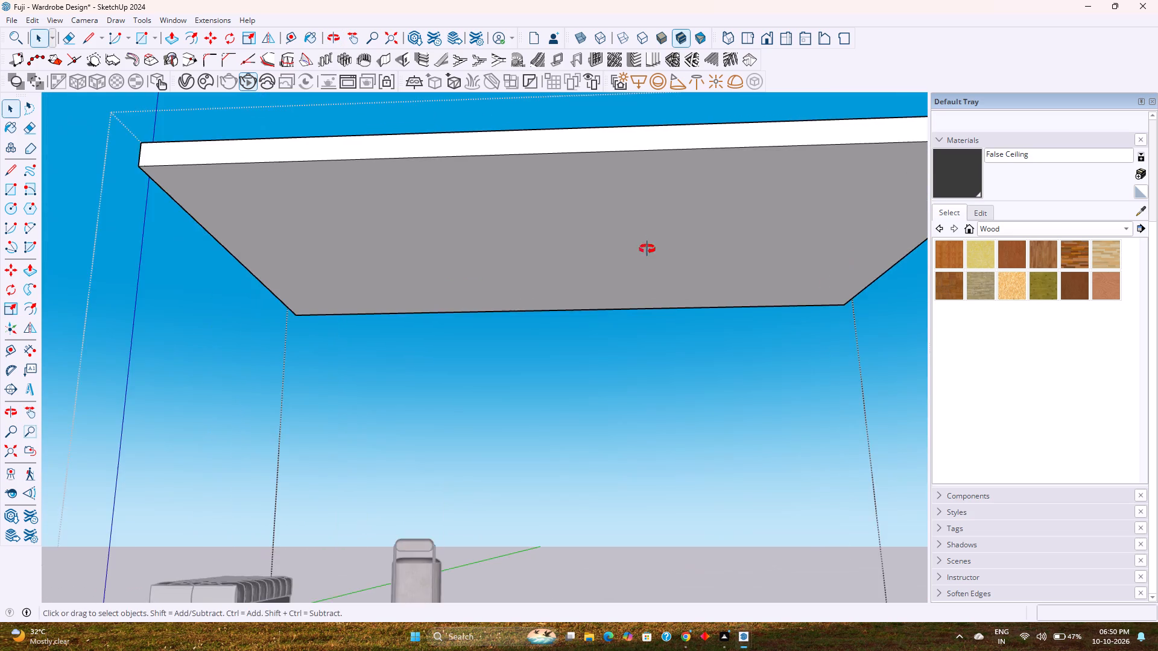
pyautogui.keyDown('shift'); pyautogui.moveTo(647, 249); pyautogui.dragTo(658, 326, button='middle'); pyautogui.keyUp('shift')
pyautogui.moveTo(656, 332); pyautogui.dragTo(252, 254, button='middle')
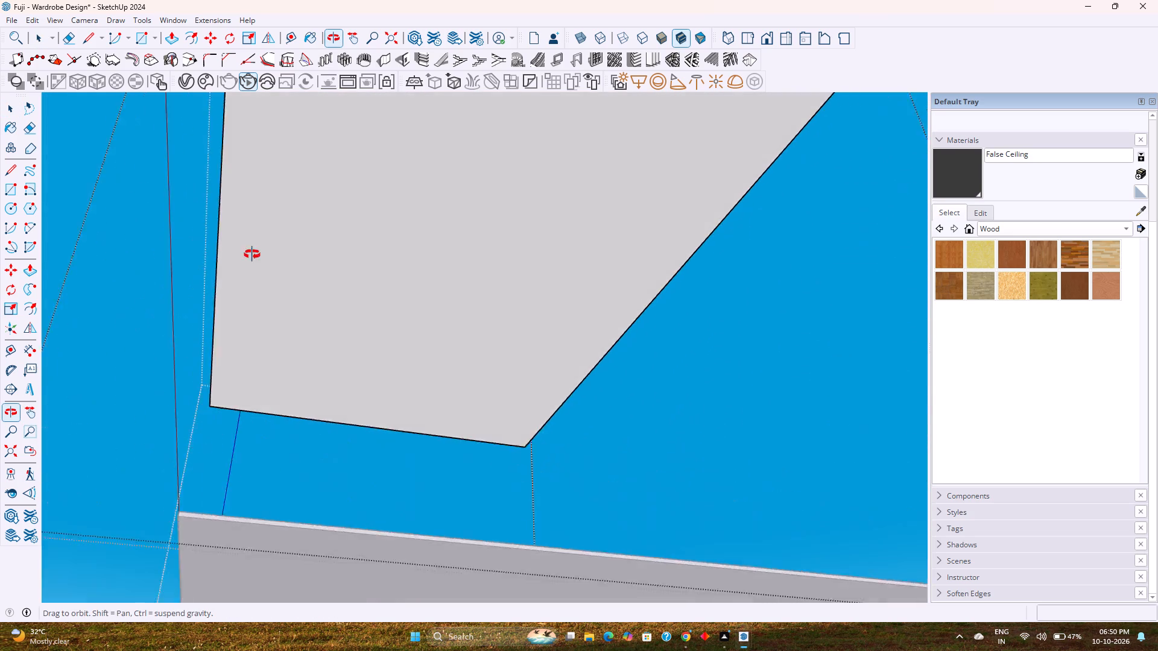
pyautogui.moveTo(252, 254); pyautogui.dragTo(252, 255, button='middle')
pyautogui.keyDown('shift'); pyautogui.moveTo(413, 247); pyautogui.dragTo(338, 336, button='middle'); pyautogui.keyUp('shift')
pyautogui.scroll(1, 349, 338)
pyautogui.keyDown('shift'); pyautogui.moveTo(352, 338); pyautogui.dragTo(362, 340, button='middle'); pyautogui.keyUp('shift')
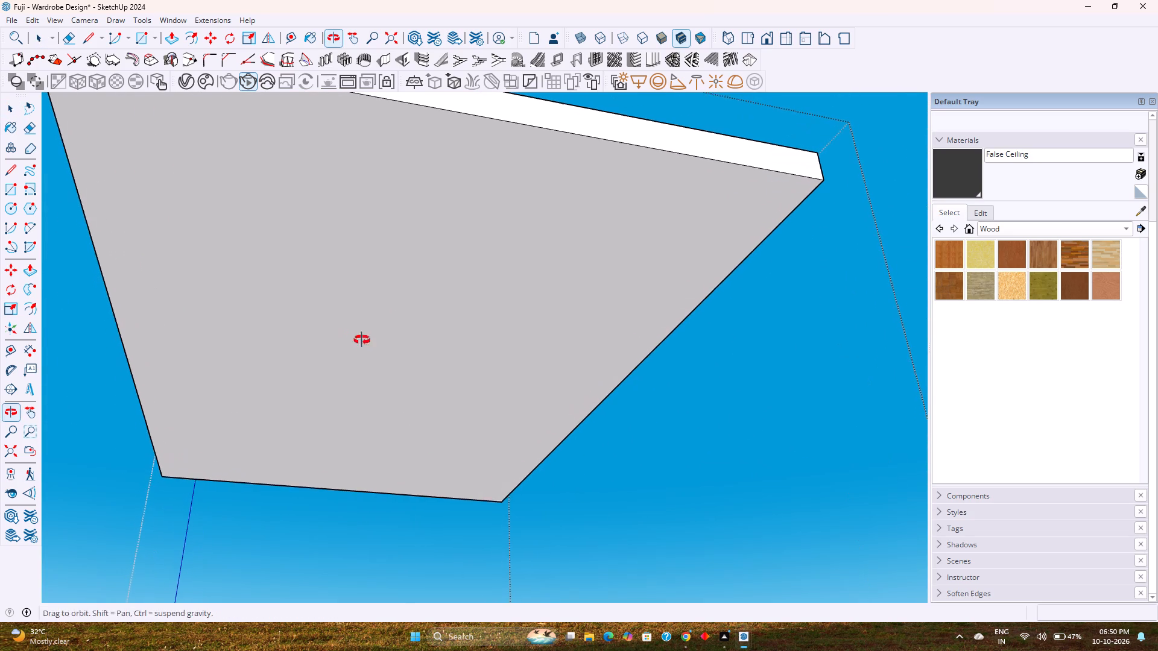
pyautogui.keyDown('shift'); pyautogui.moveTo(362, 340); pyautogui.dragTo(362, 339, button='middle'); pyautogui.keyUp('shift')
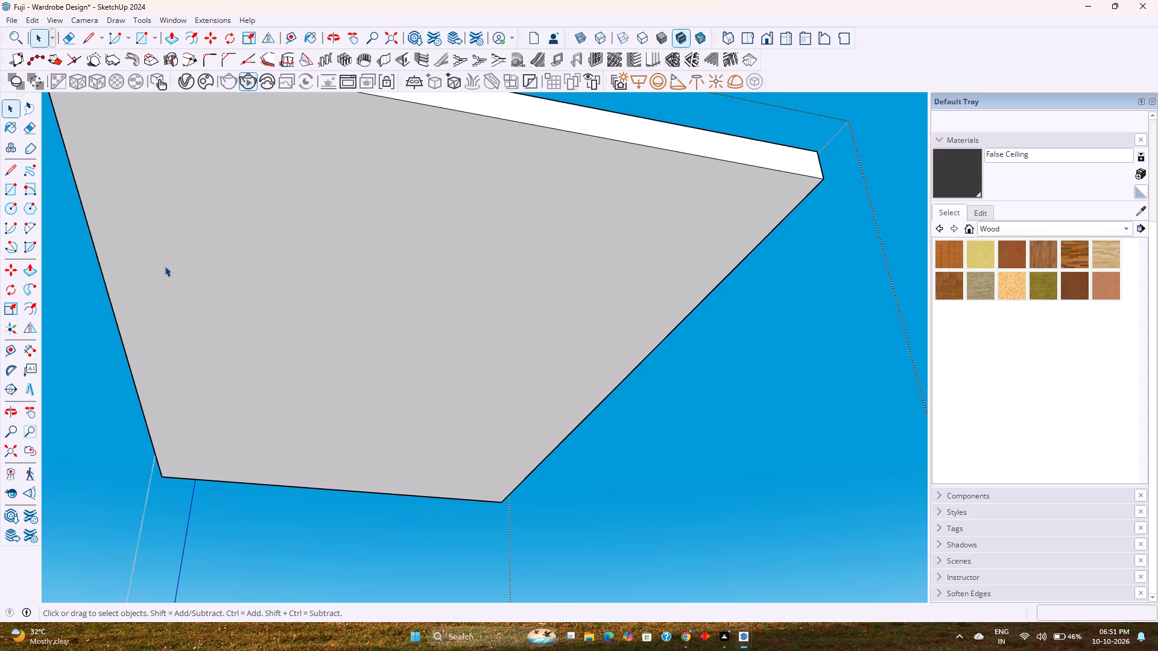
pyautogui.scroll(-2, 324, 293)
pyautogui.moveTo(326, 322); pyautogui.dragTo(353, 282, button='middle')
pyautogui.scroll(-3, 357, 285)
pyautogui.keyDown('shift'); pyautogui.moveTo(357, 286); pyautogui.dragTo(390, 380, button='middle'); pyautogui.keyUp('shift')
pyautogui.moveTo(382, 375); pyautogui.dragTo(396, 294, button='middle')
pyautogui.moveTo(402, 304); pyautogui.dragTo(365, 369, button='middle')
pyautogui.keyDown('shift'); pyautogui.moveTo(370, 332); pyautogui.dragTo(373, 360, button='middle'); pyautogui.keyUp('shift')
pyautogui.scroll(1, 373, 359)
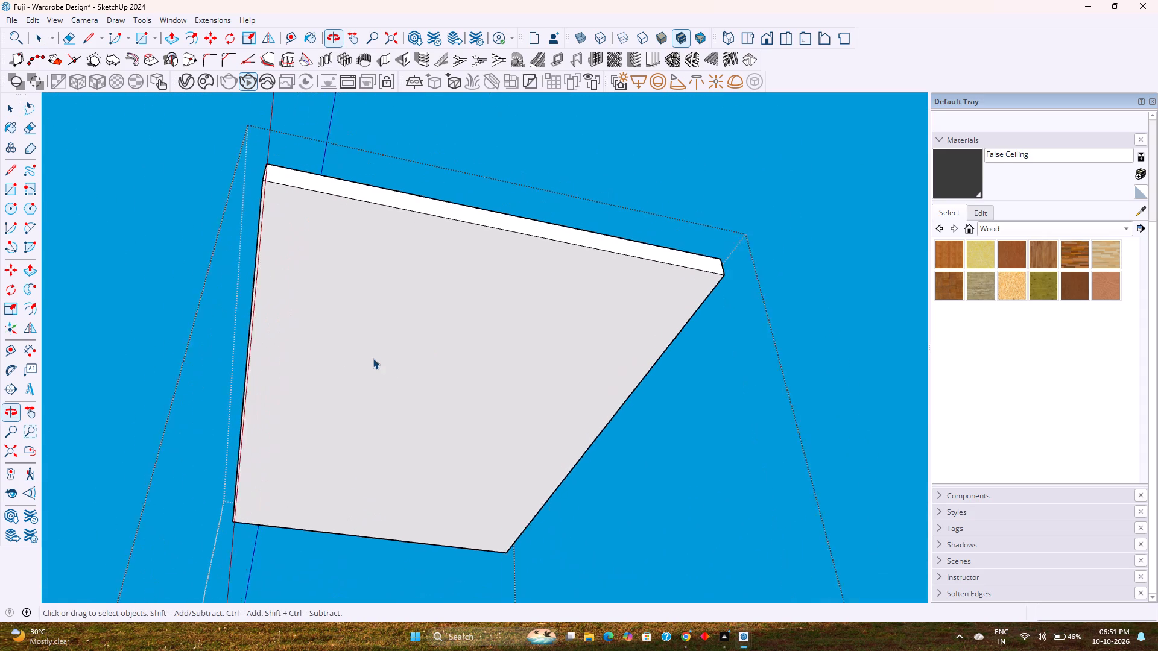
pyautogui.scroll(1, 373, 358)
pyautogui.click(292, 42)
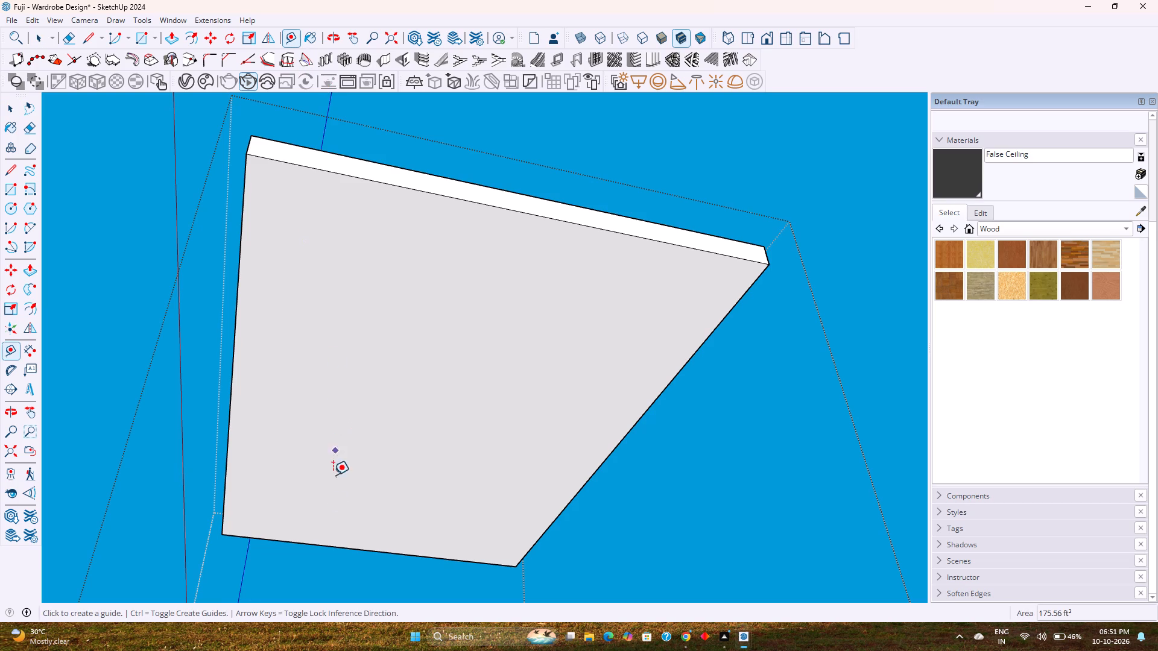
pyautogui.click(327, 544)
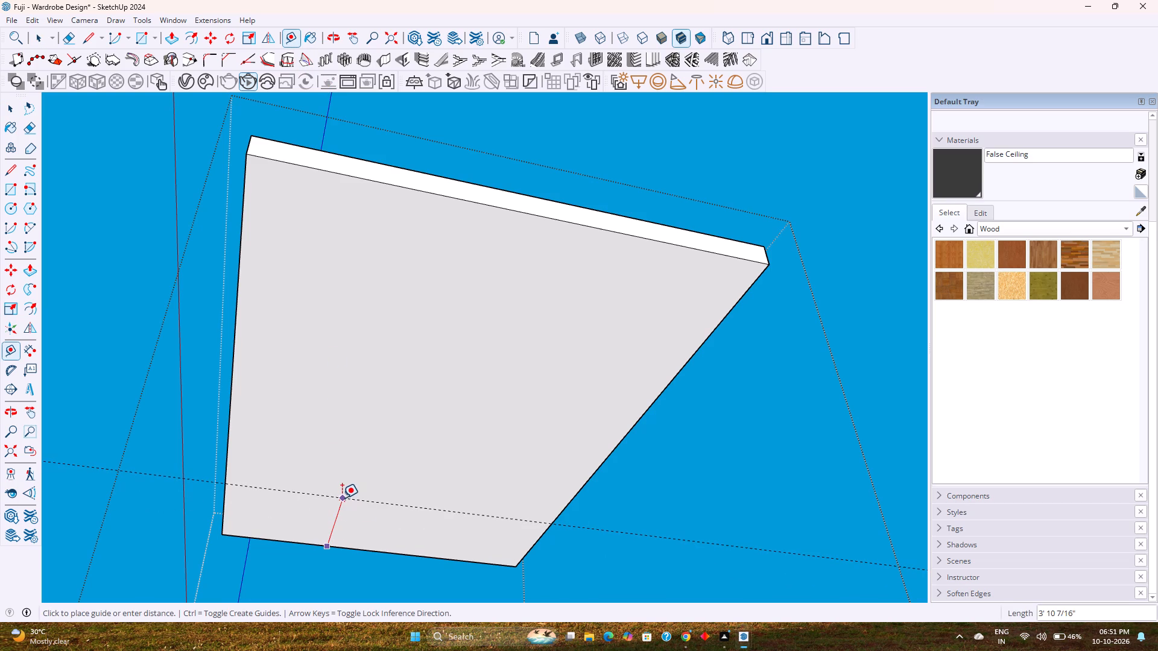
pyautogui.write("3'")
pyautogui.press('Return')
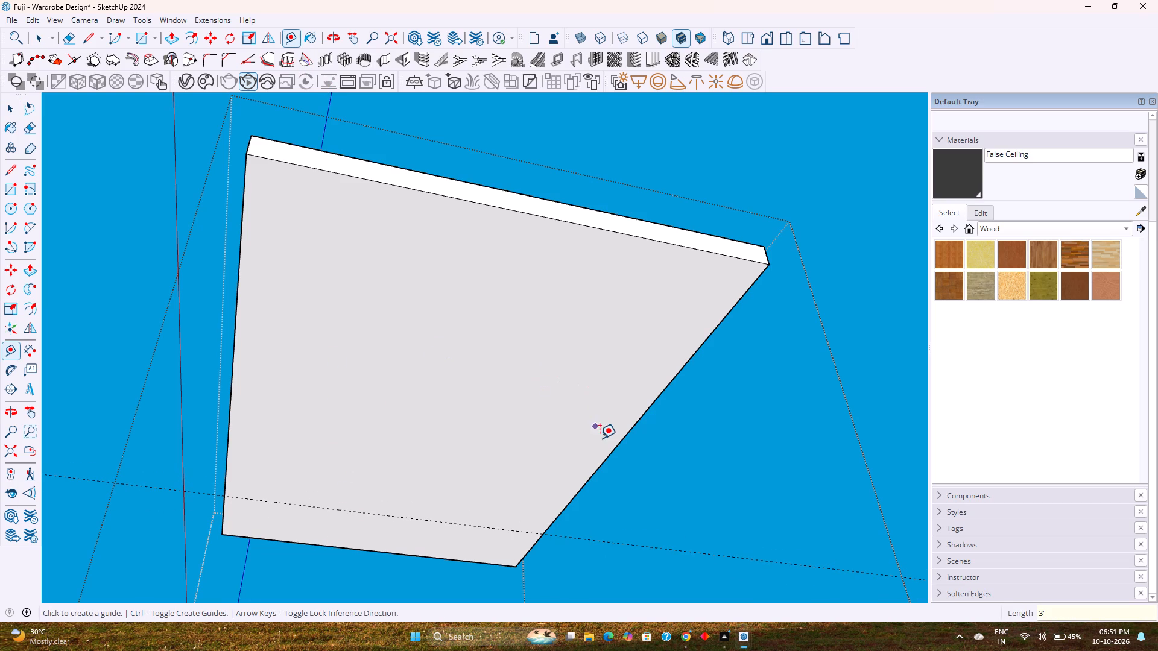
pyautogui.click(612, 450)
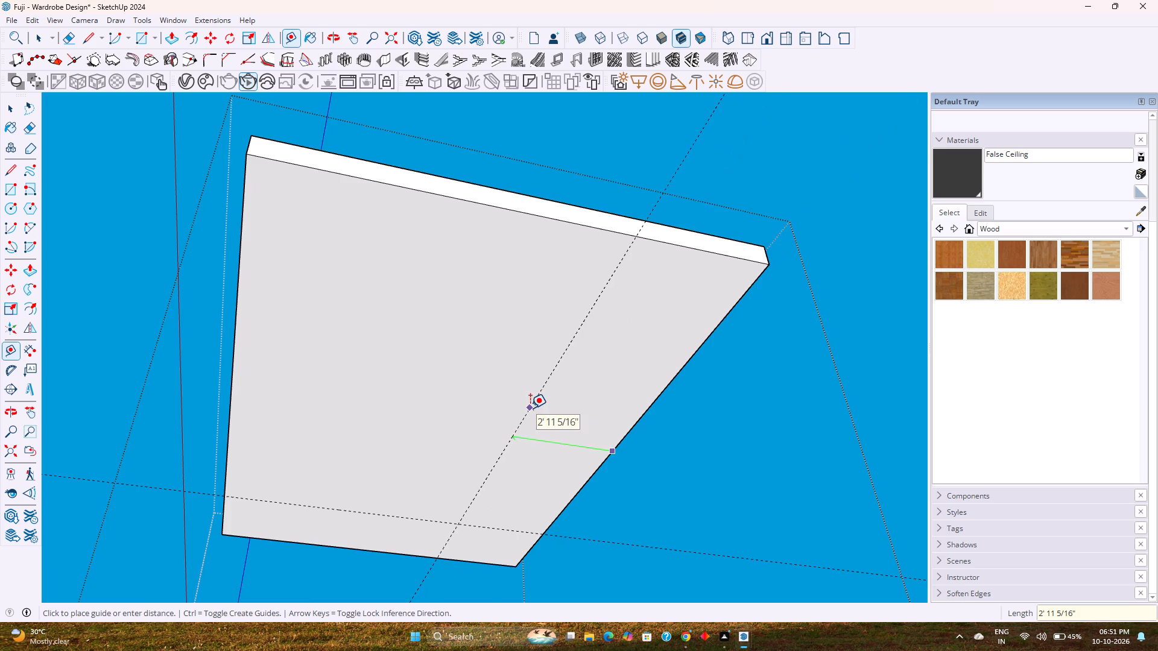
pyautogui.write("4'")
pyautogui.press('Return')
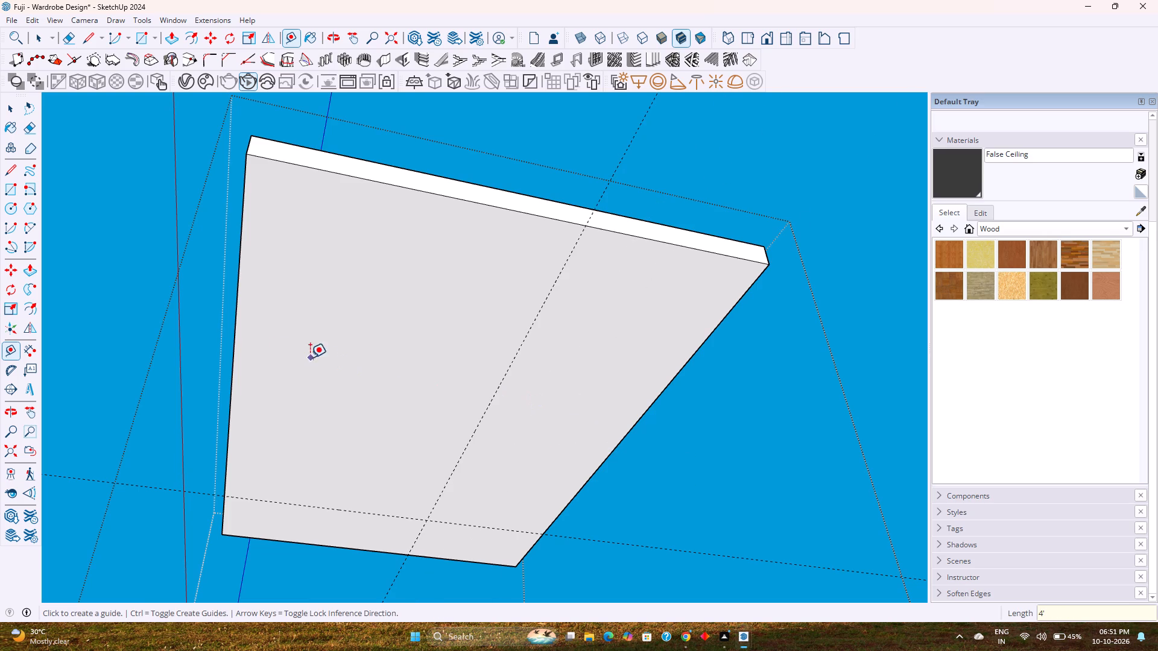
# Place guides on the slab's underside 1' in from the front long edge and 3' in from the remaining short edge.
pyautogui.click(236, 333)
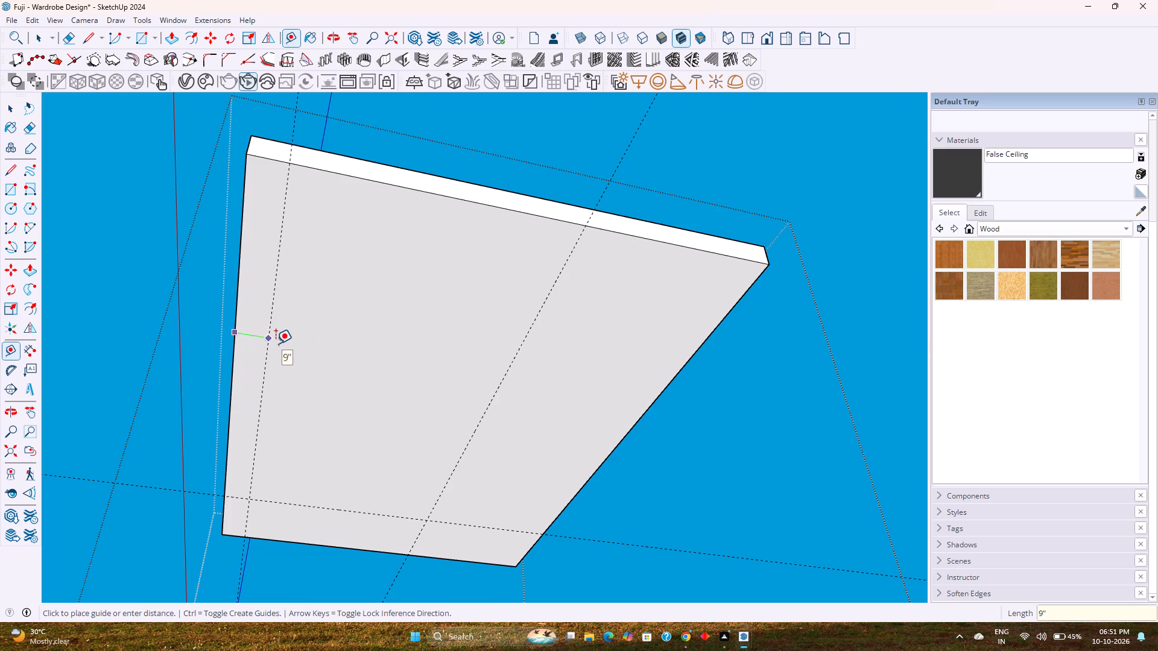
pyautogui.press('1')
pyautogui.press('Return')
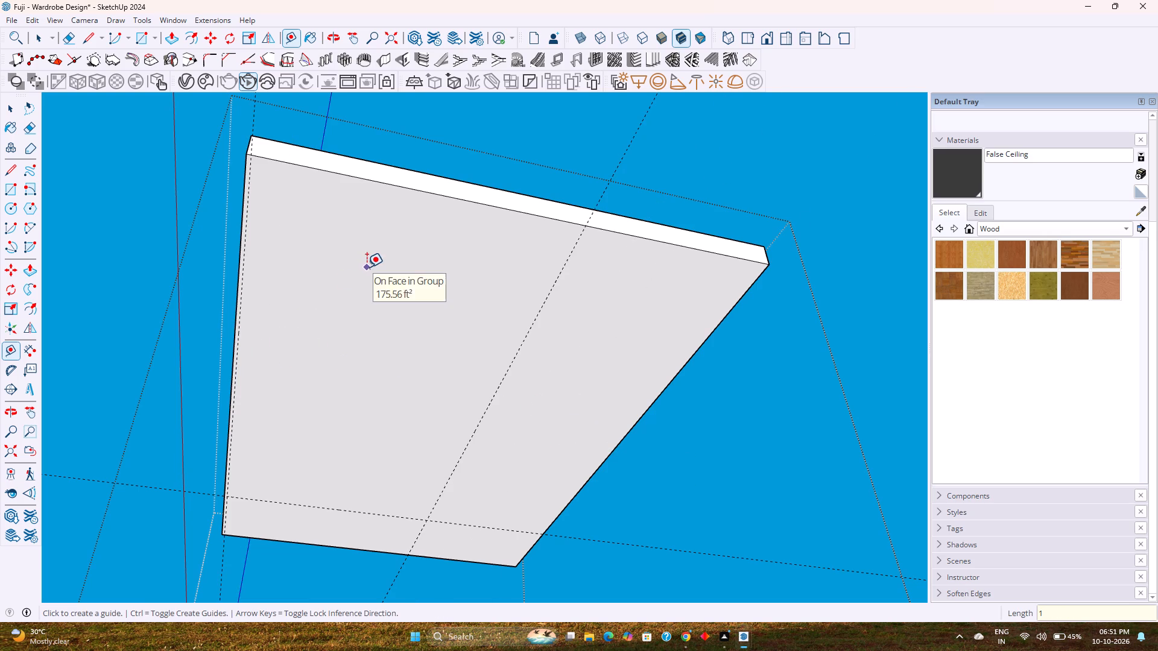
pyautogui.write("1'")
pyautogui.press('Return')
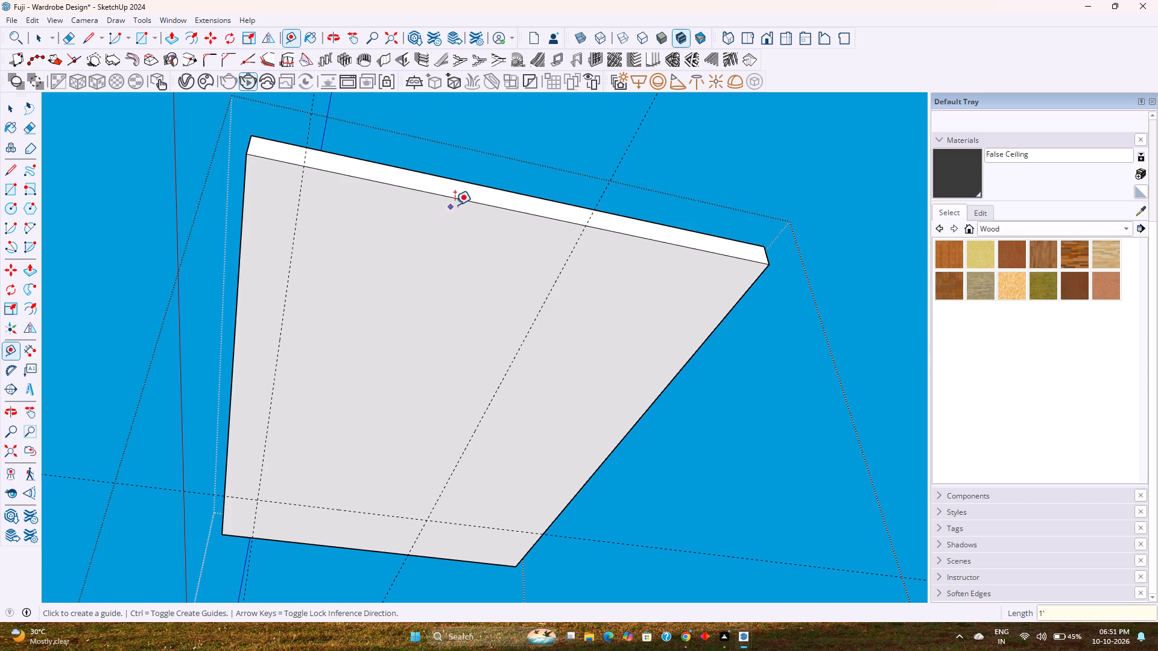
pyautogui.click(463, 202)
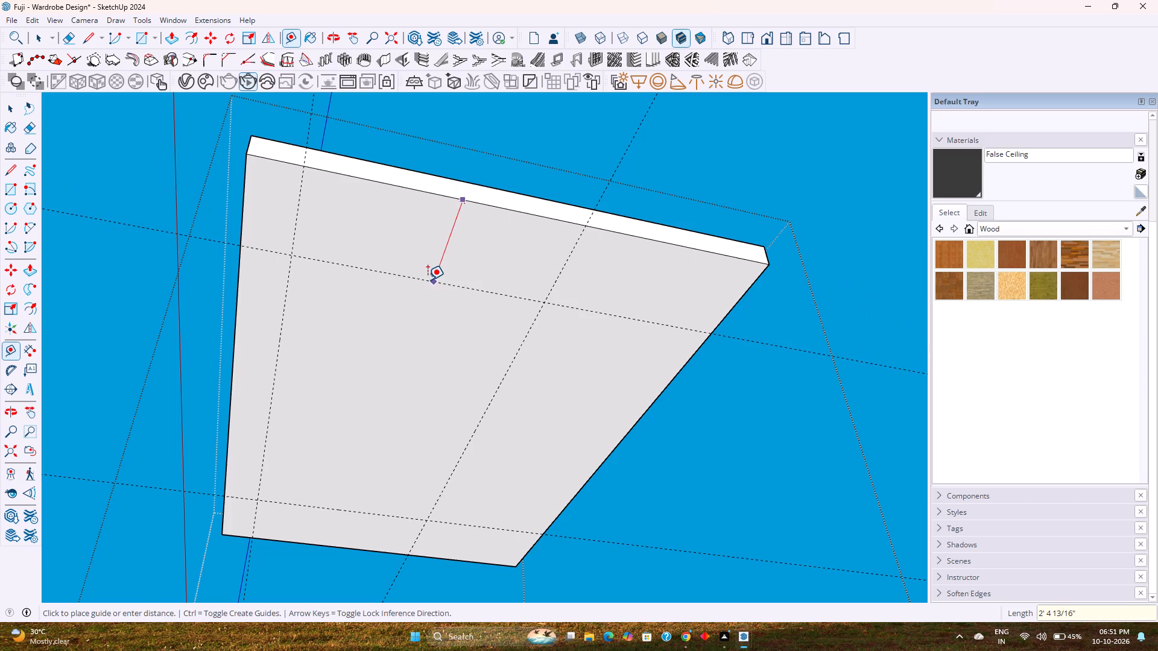
pyautogui.write("3'")
pyautogui.press('Return')
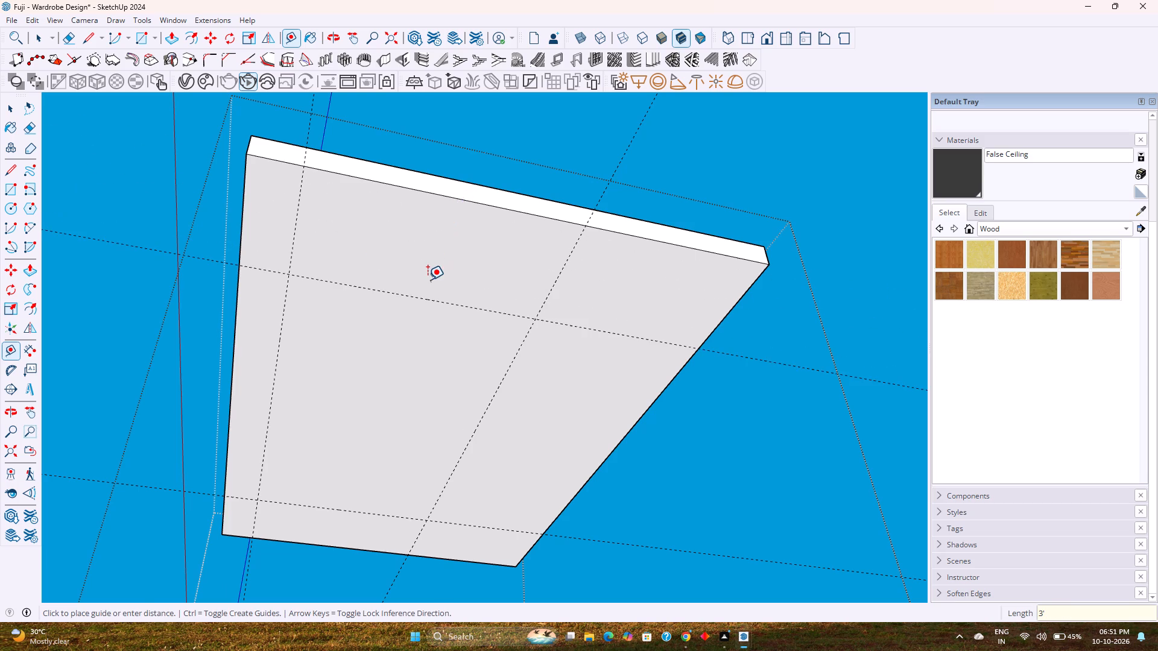
# Add a parallel guide 1.5' inward from the lengthwise guide that sits 4' off the slab's back edge.
pyautogui.moveTo(364, 382); pyautogui.dragTo(707, 329, button='middle')
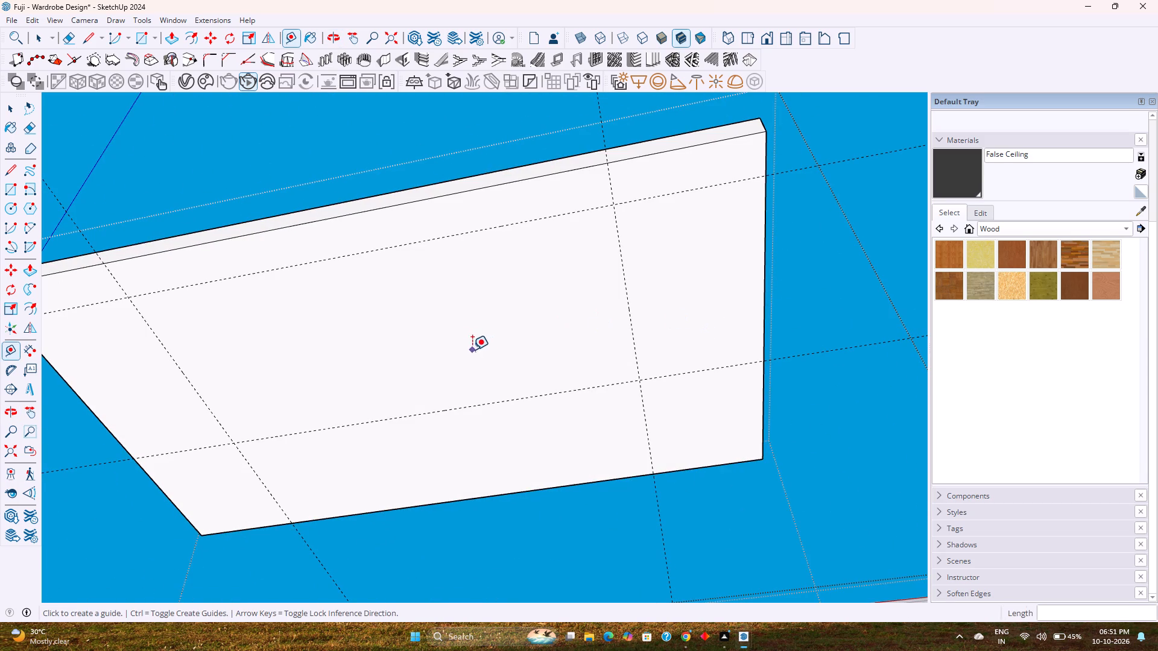
pyautogui.keyDown('shift'); pyautogui.moveTo(472, 349); pyautogui.dragTo(526, 406, button='middle'); pyautogui.keyUp('shift')
pyautogui.moveTo(461, 435); pyautogui.dragTo(449, 394, button='middle')
pyautogui.scroll(3, 448, 376)
pyautogui.keyDown('shift'); pyautogui.moveTo(438, 386); pyautogui.dragTo(449, 357, button='middle'); pyautogui.keyUp('shift')
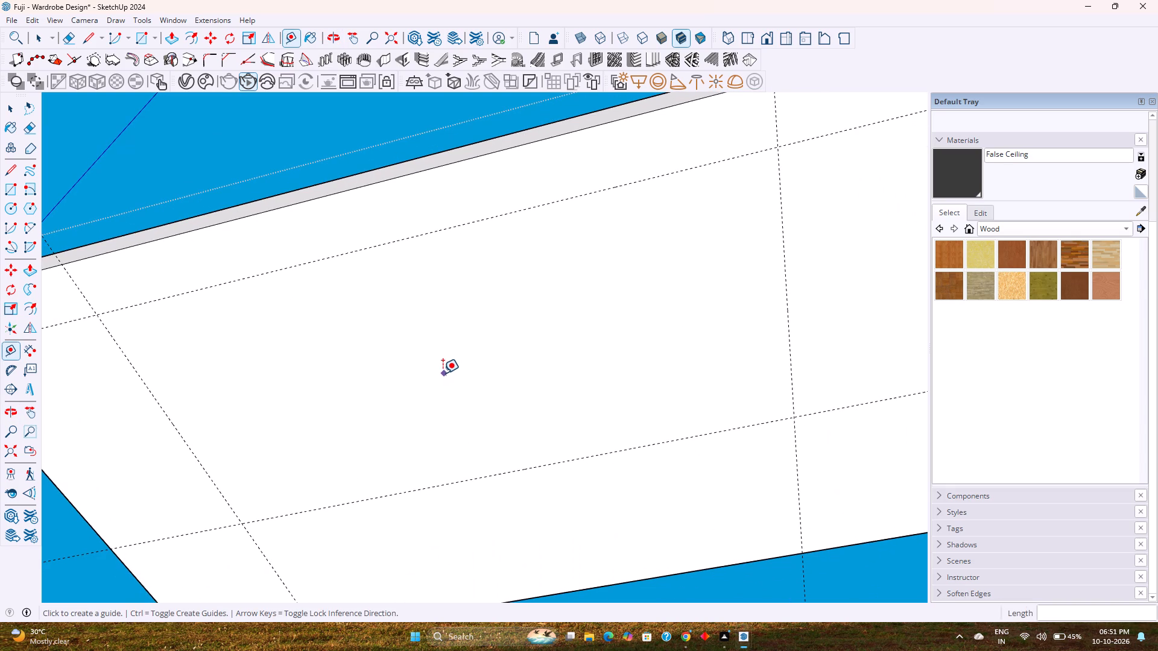
pyautogui.moveTo(440, 456); pyautogui.dragTo(467, 388, button='middle')
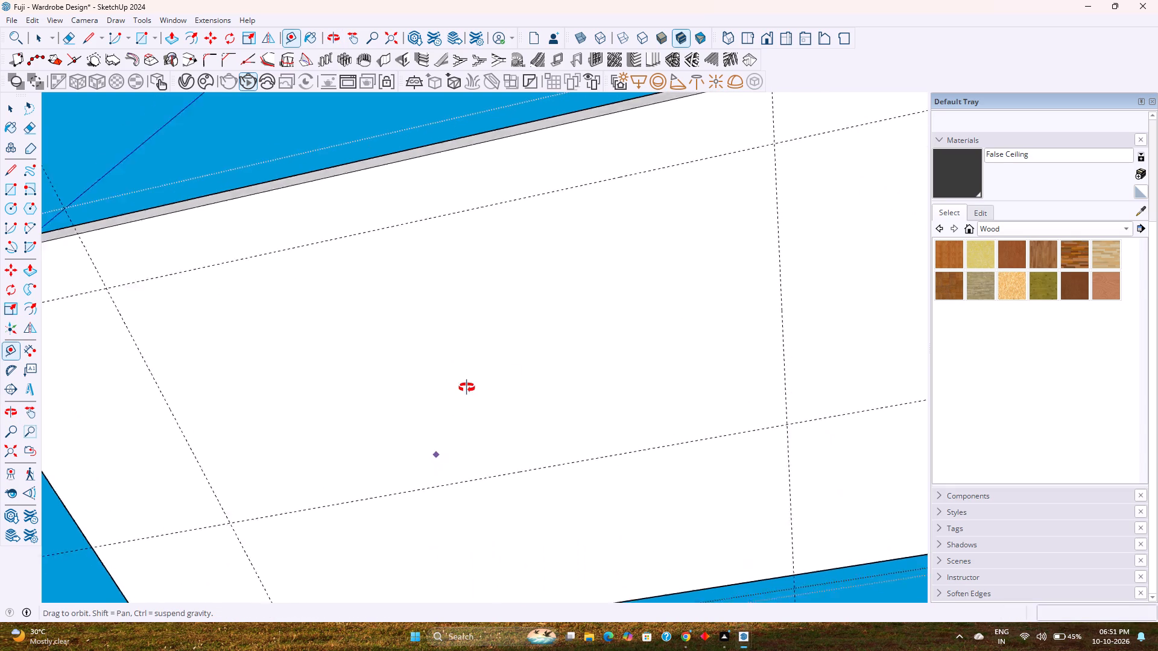
pyautogui.moveTo(467, 388); pyautogui.dragTo(505, 406, button='middle')
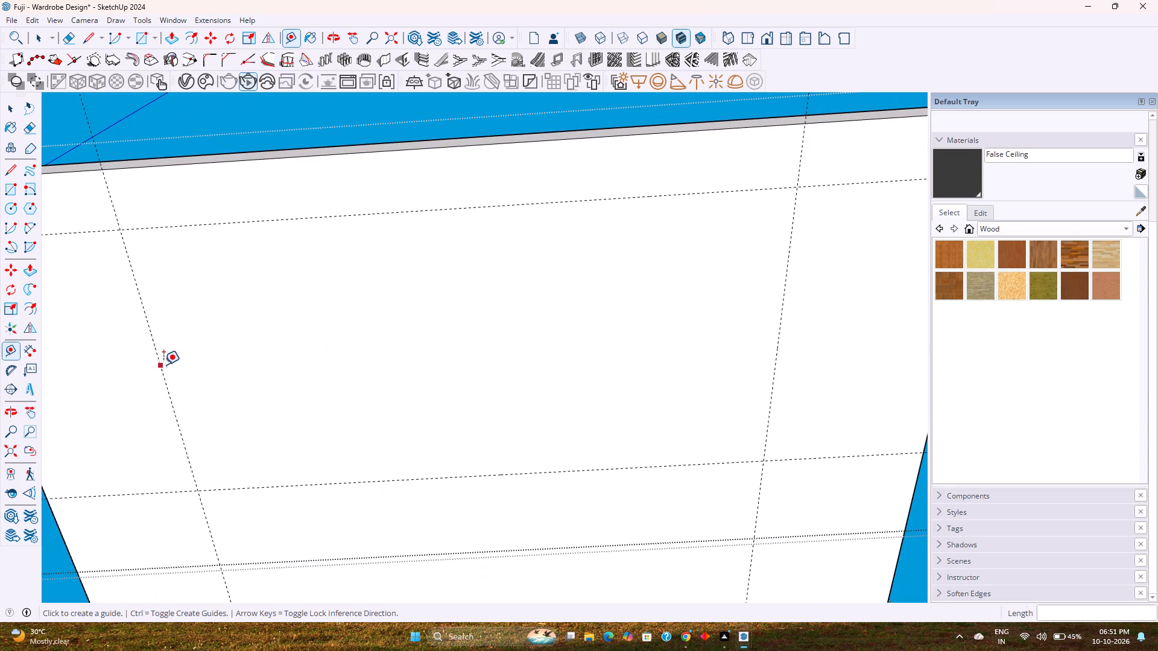
pyautogui.click(405, 478)
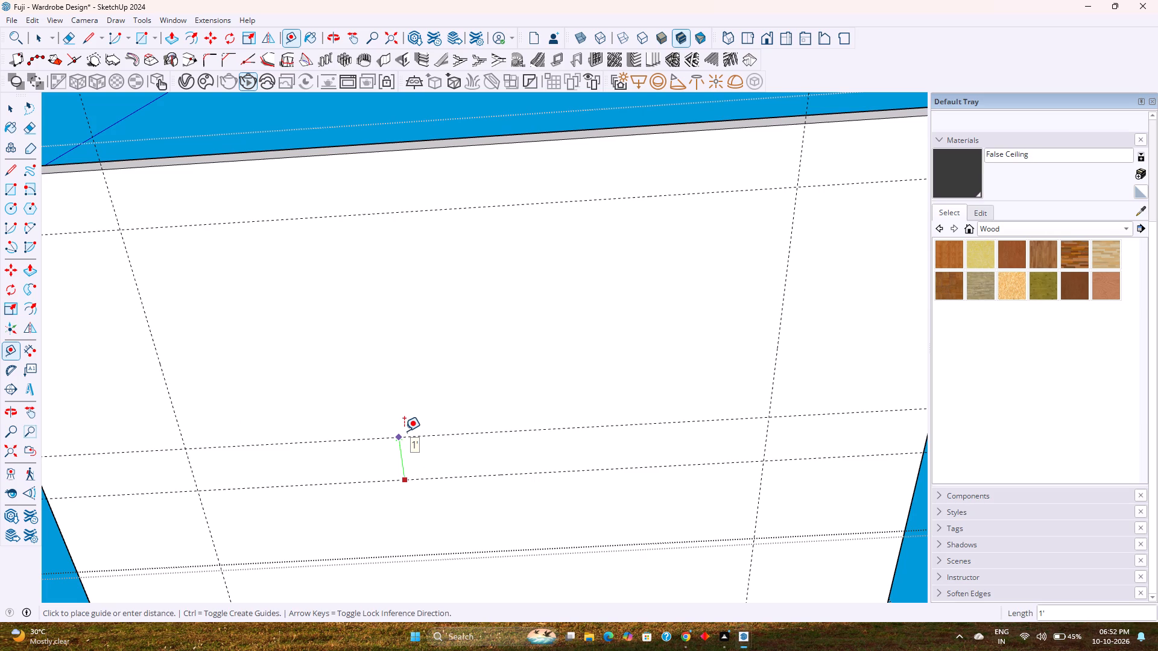
pyautogui.write('1.5')
pyautogui.press("'")
pyautogui.press('Return')
# Add a parallel guide 1.5' inward from the lengthwise guide that sits 1' off the slab's front edge.
pyautogui.click(443, 210)
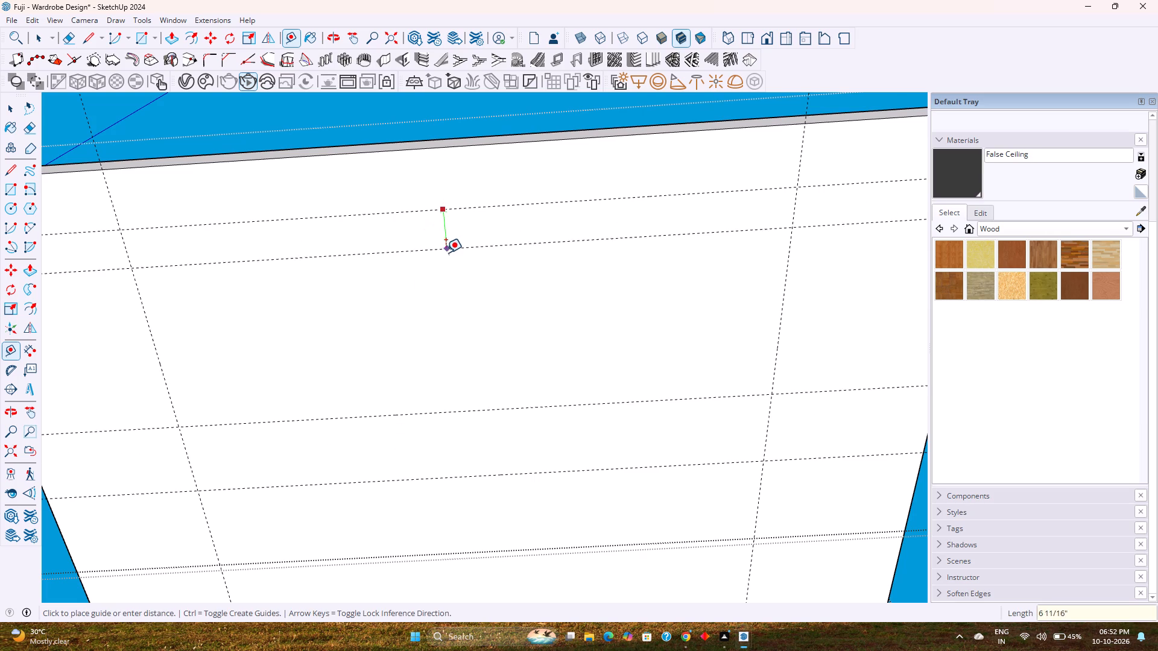
pyautogui.write('1.5')
pyautogui.press('Return')
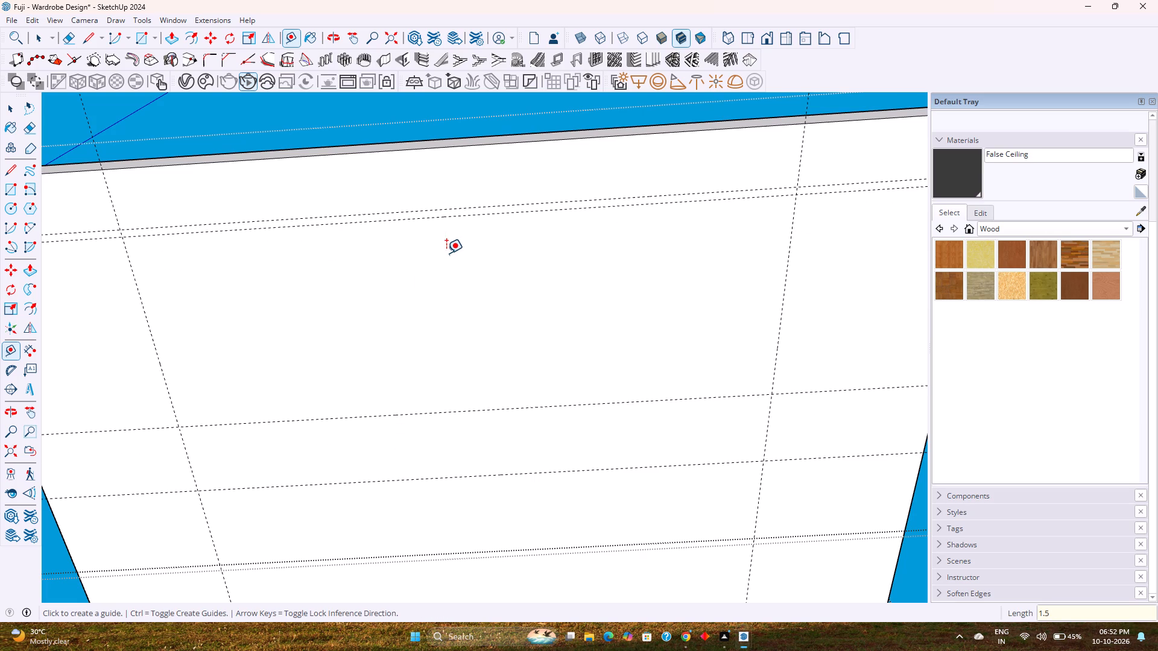
pyautogui.write('1.5"')
pyautogui.press('BackSpace')
pyautogui.press("'")
pyautogui.press('Return')
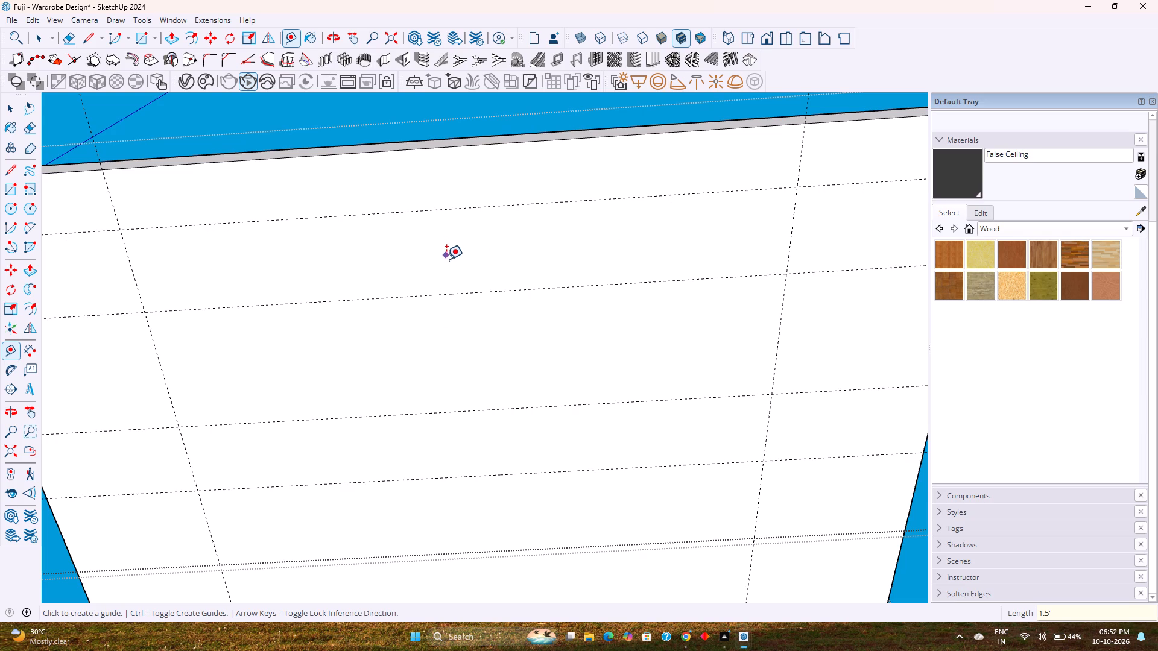
# Add a crosswise guide midway between the two end guides, offset 5'5.5" from one of them.
pyautogui.click(777, 341)
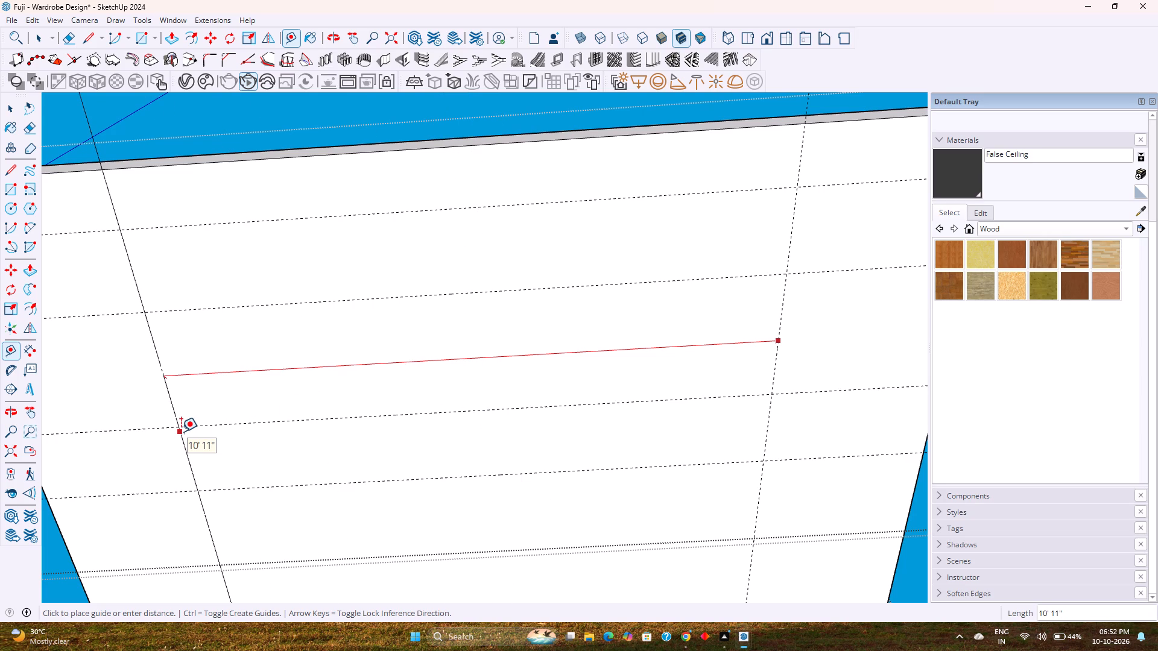
pyautogui.write("5'")
pyautogui.write('5.5')
pyautogui.hotkey('shift', '"')
pyautogui.press('Return')
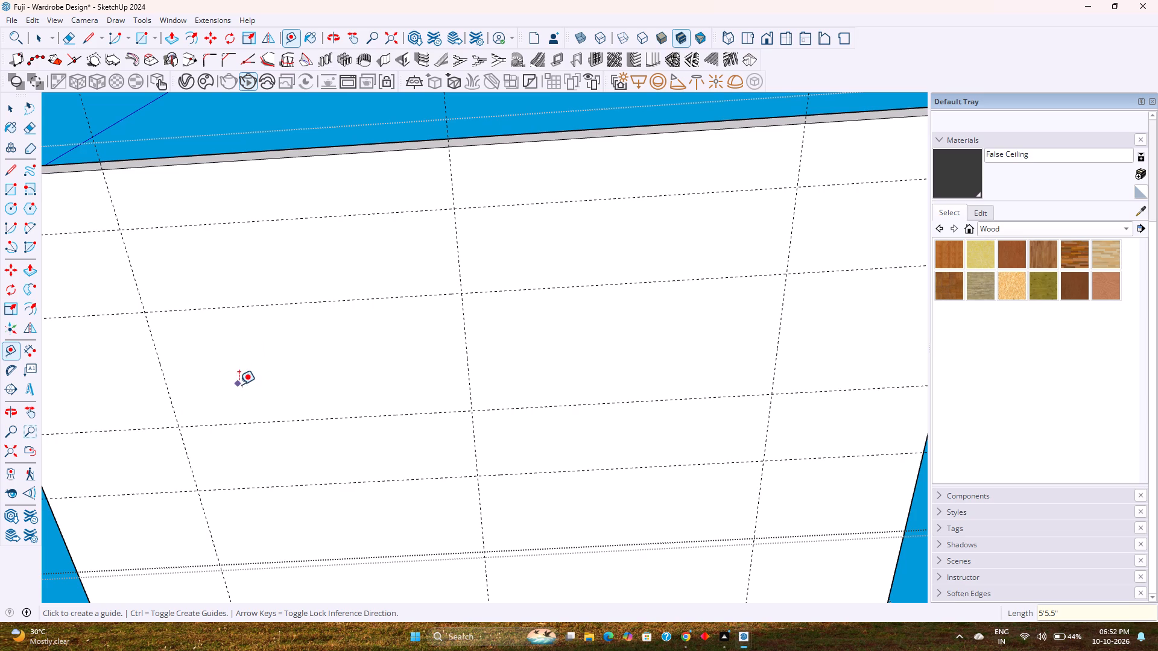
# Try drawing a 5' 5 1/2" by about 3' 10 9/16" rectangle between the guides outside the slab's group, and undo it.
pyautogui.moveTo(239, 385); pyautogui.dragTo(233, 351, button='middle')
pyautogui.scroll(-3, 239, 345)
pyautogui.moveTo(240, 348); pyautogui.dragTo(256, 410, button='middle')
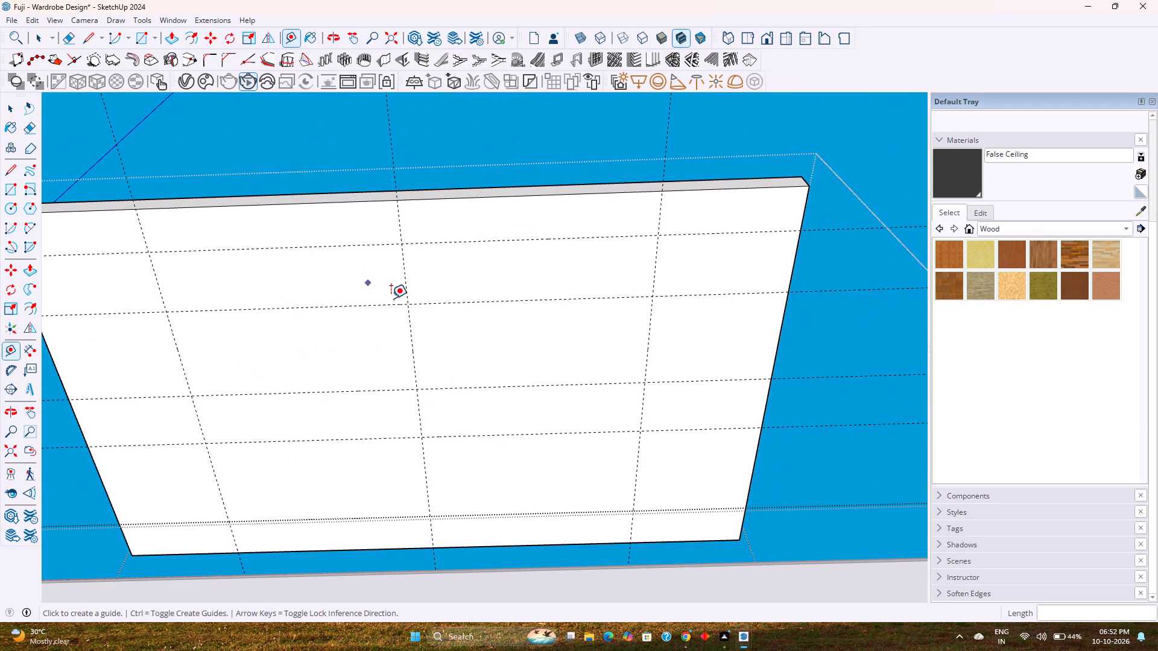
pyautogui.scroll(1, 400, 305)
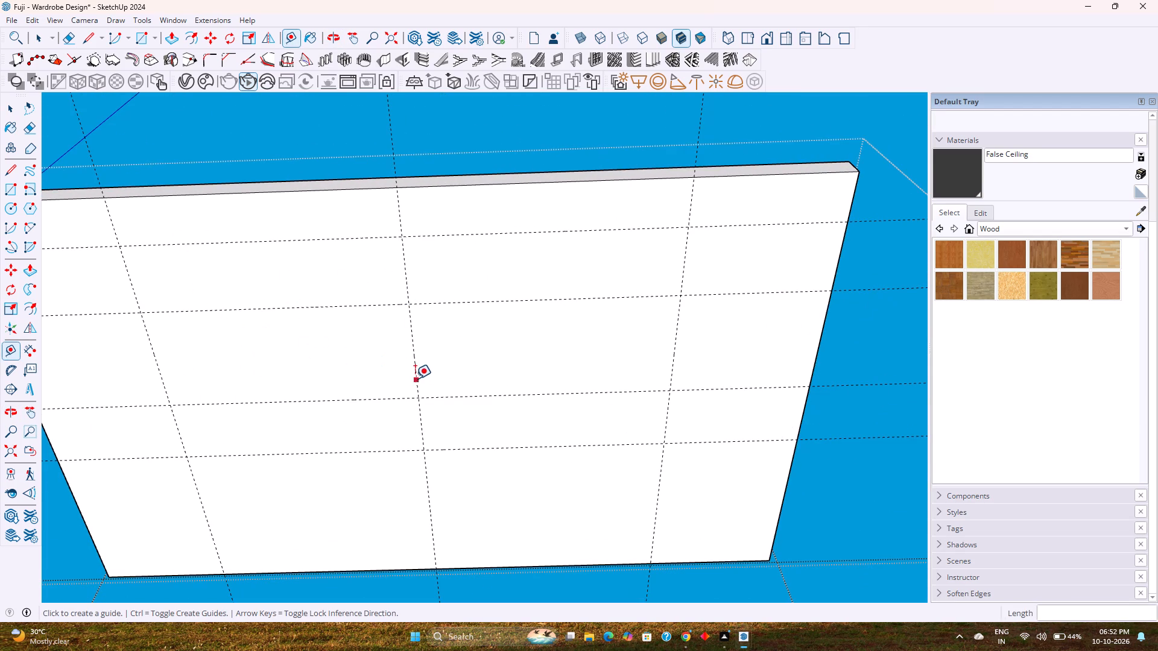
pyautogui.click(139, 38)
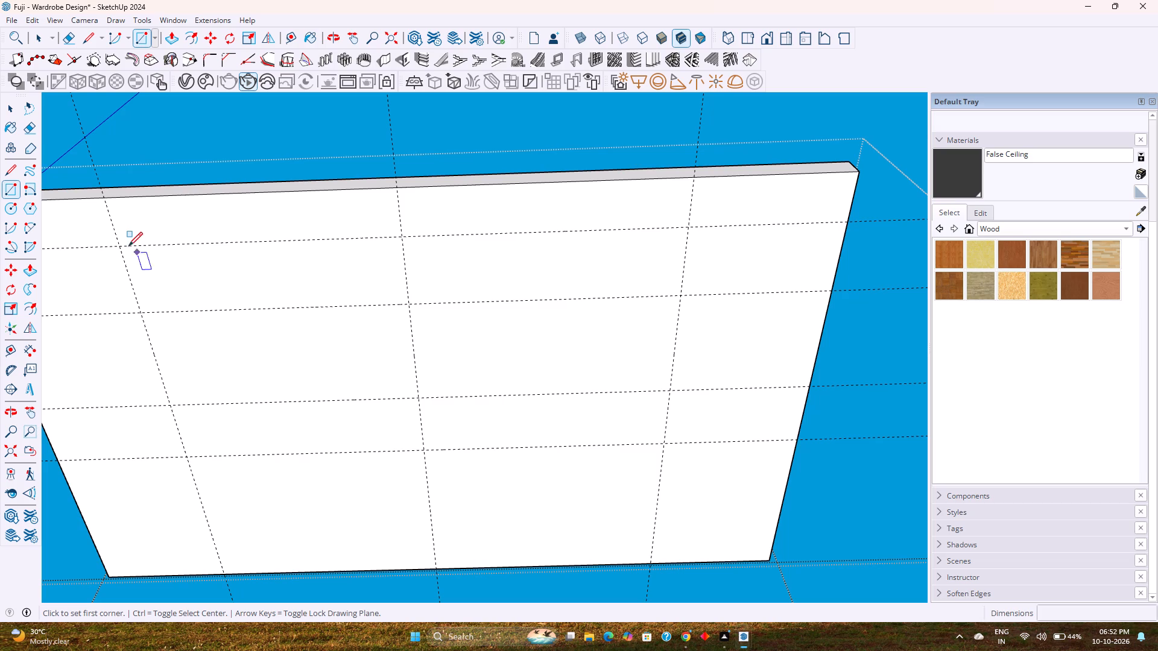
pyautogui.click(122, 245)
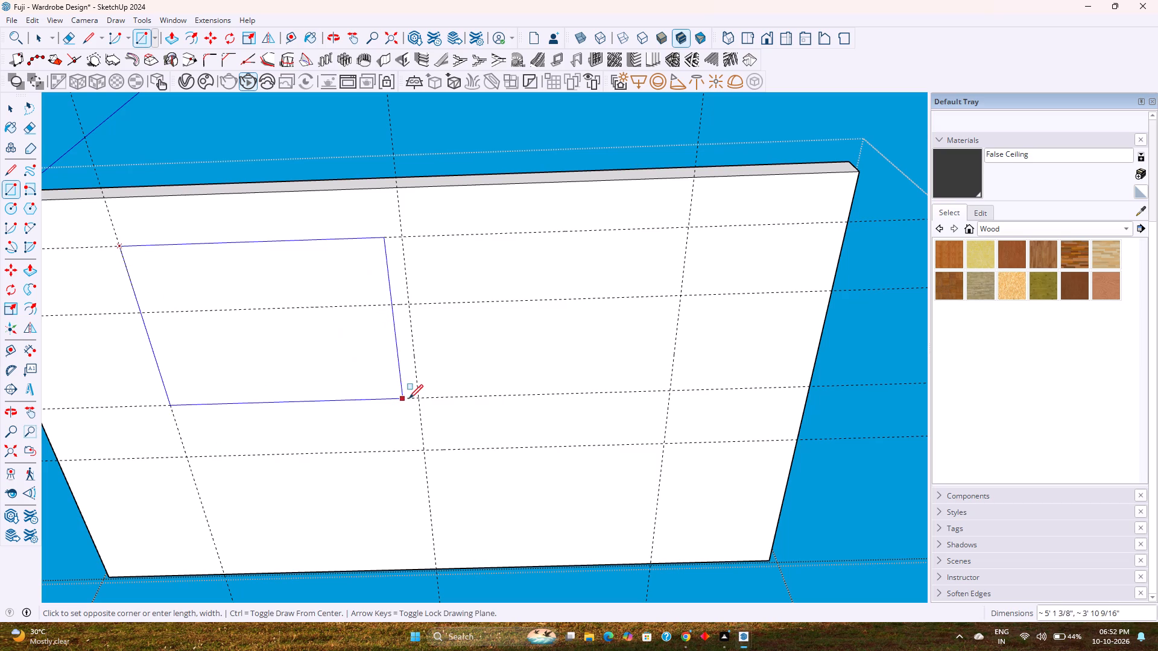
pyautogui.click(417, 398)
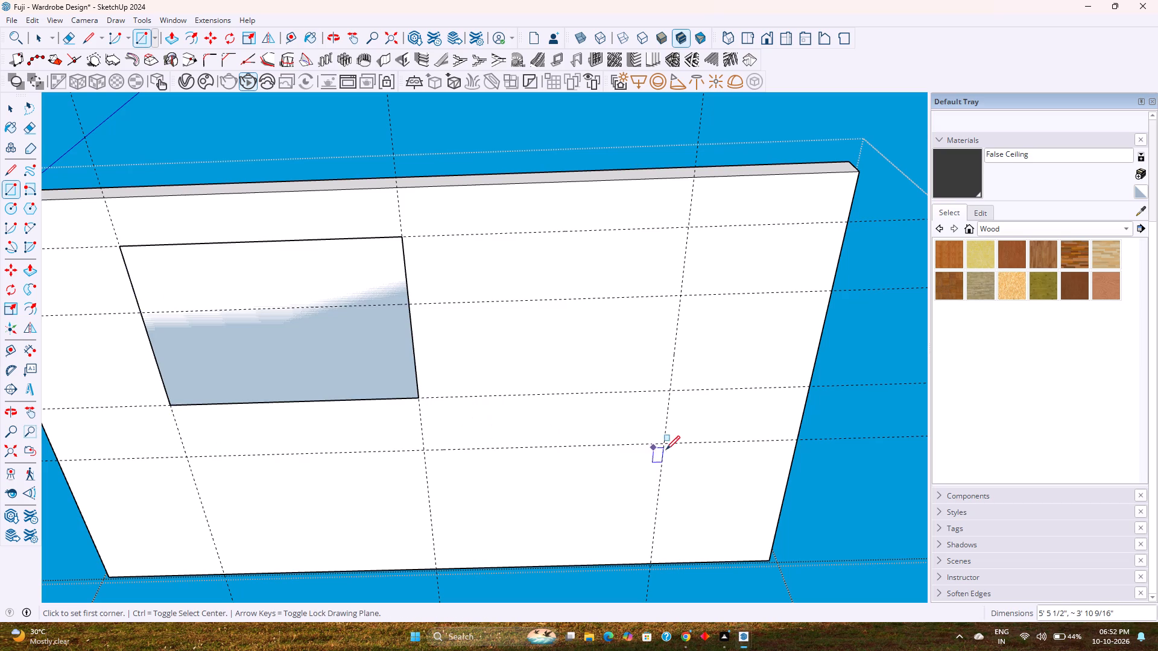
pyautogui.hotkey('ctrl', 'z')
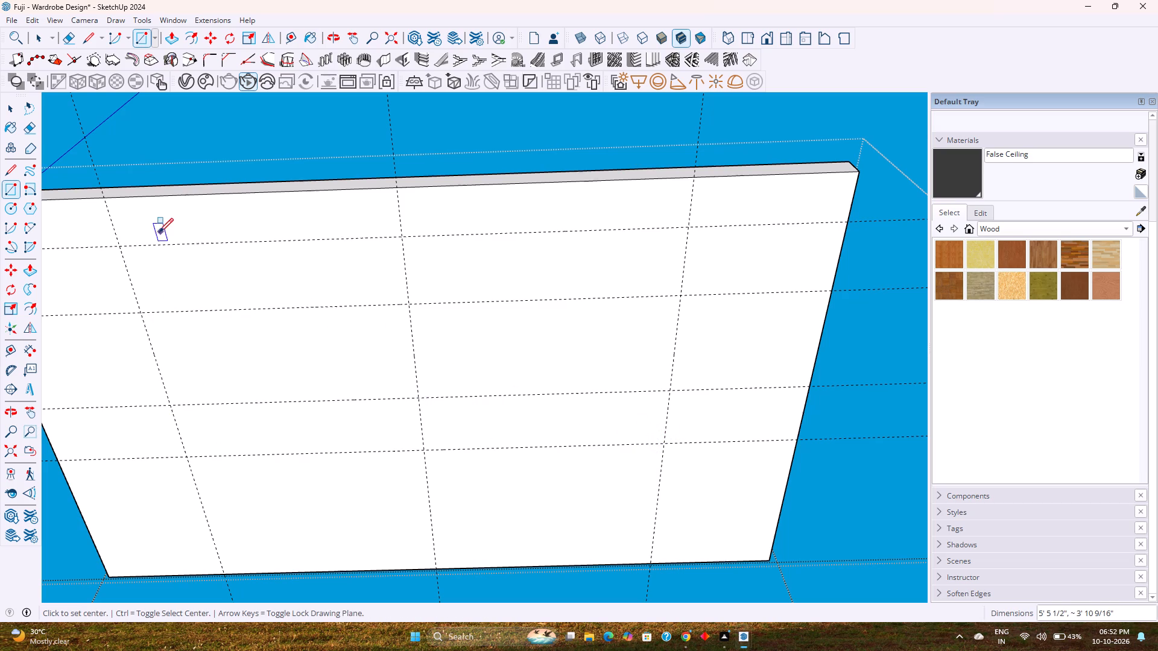
# Inside the slab's group, draw two staggered rectangles between guide intersections, each 5' 5 1/2" by about 3' 10 9/16", meeting at the middle crosswise guide.
pyautogui.press('space')
pyautogui.doubleClick(239, 280)
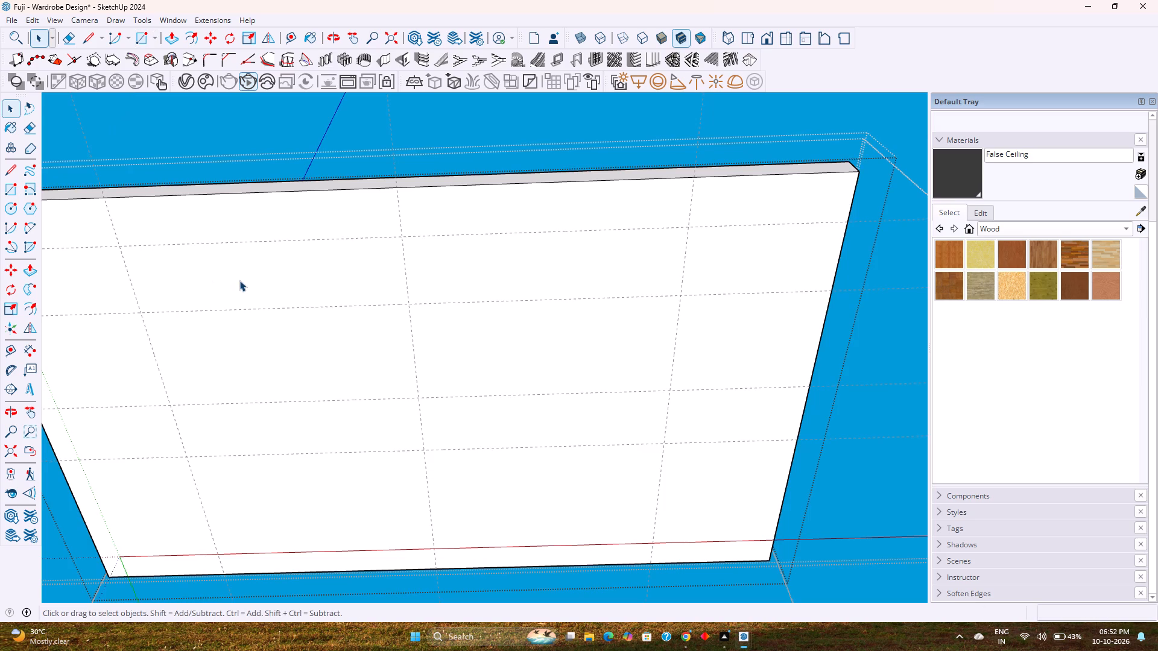
pyautogui.click(139, 39)
pyautogui.click(120, 246)
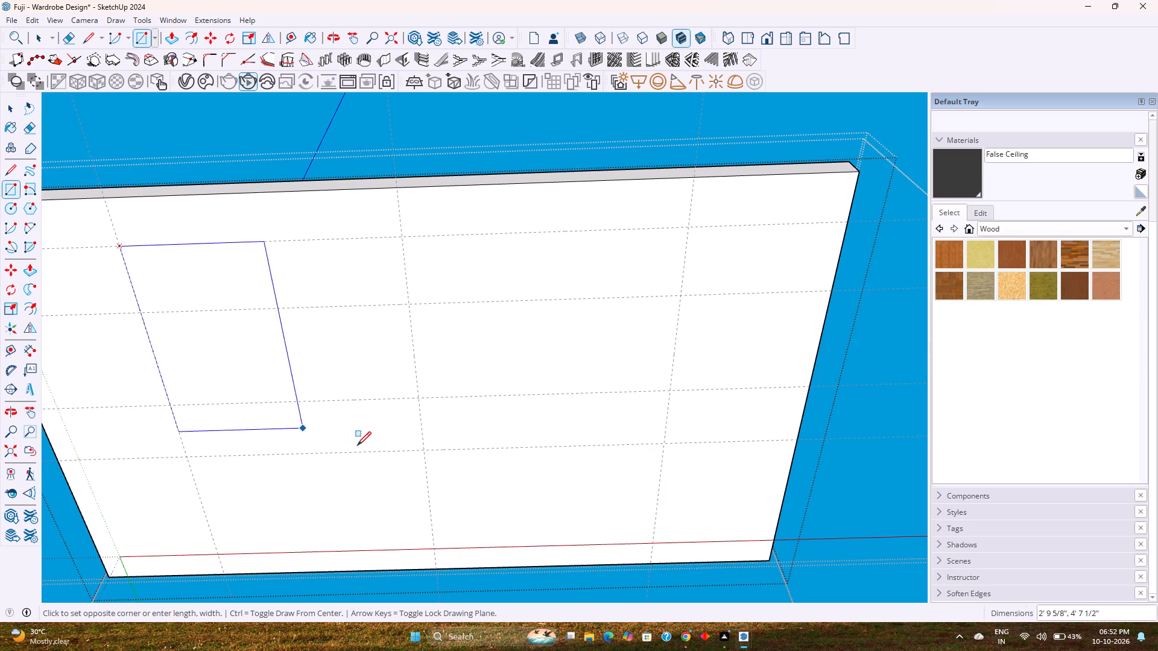
pyautogui.click(421, 398)
pyautogui.click(667, 443)
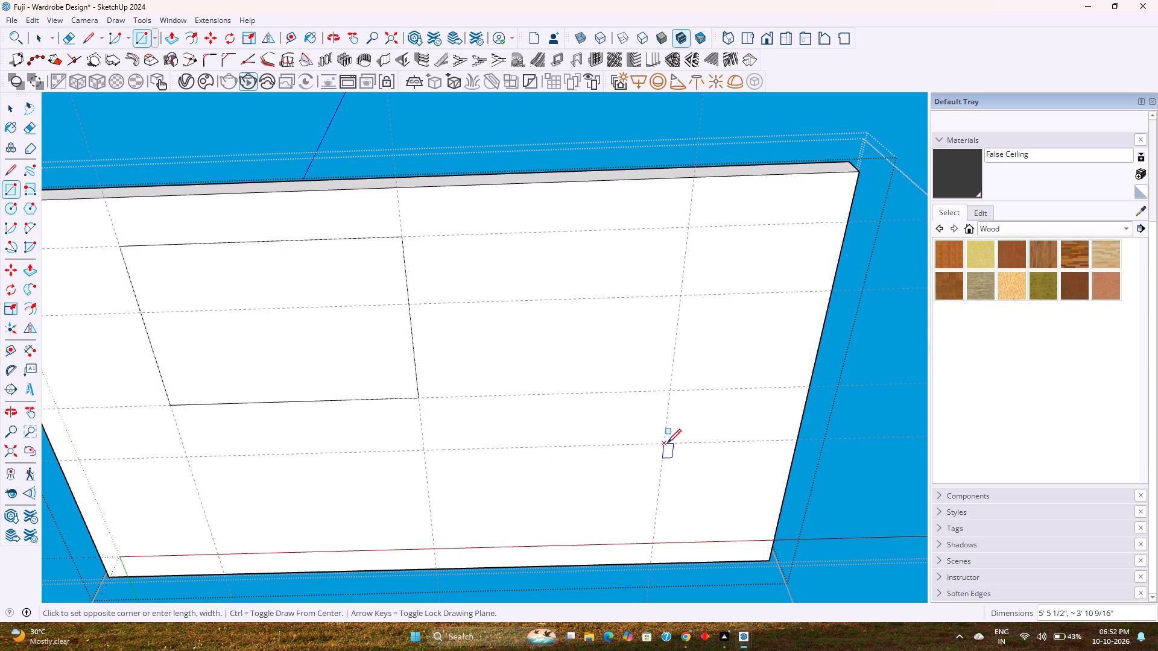
pyautogui.click(408, 303)
pyautogui.press('space')
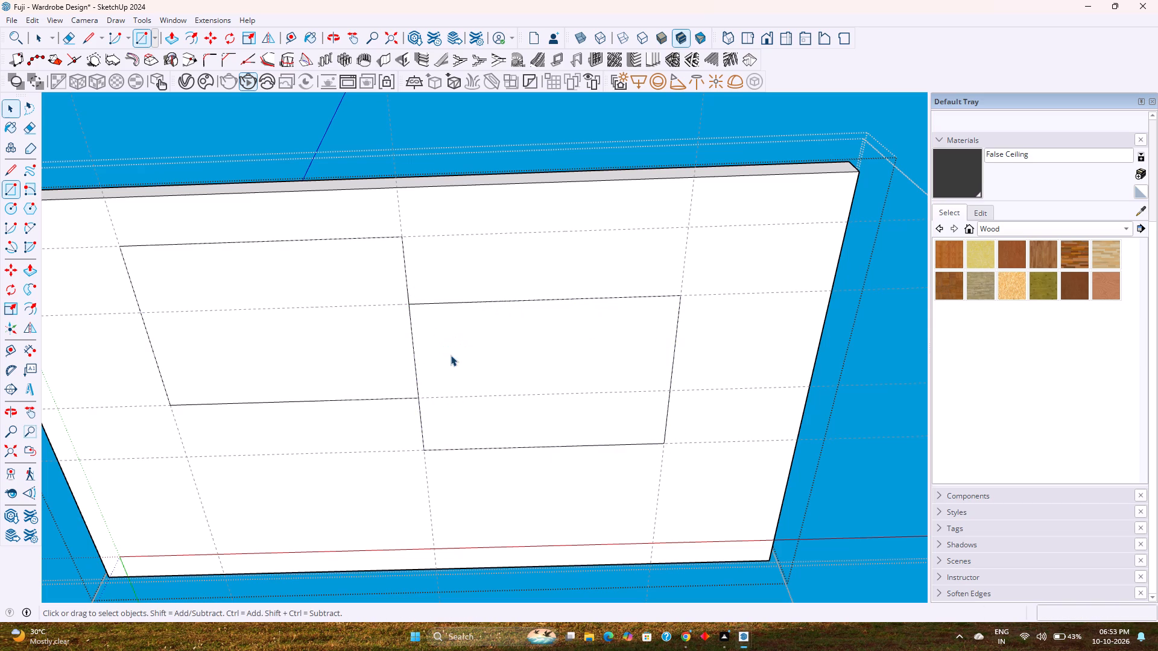
# Copy both staggered rectangles 2' straight down along the blue axis from the slab's underside.
pyautogui.doubleClick(452, 356)
pyautogui.keyDown('ctrl'); pyautogui.doubleClick(335, 336); pyautogui.keyUp('ctrl')
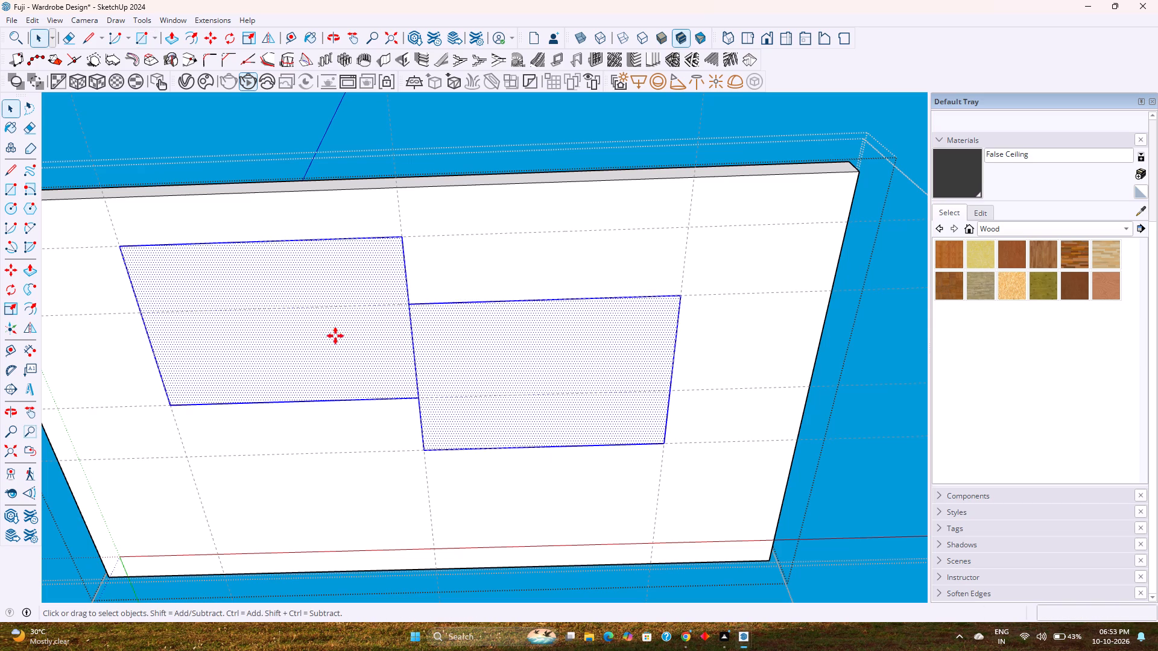
pyautogui.press('m')
pyautogui.click(683, 295)
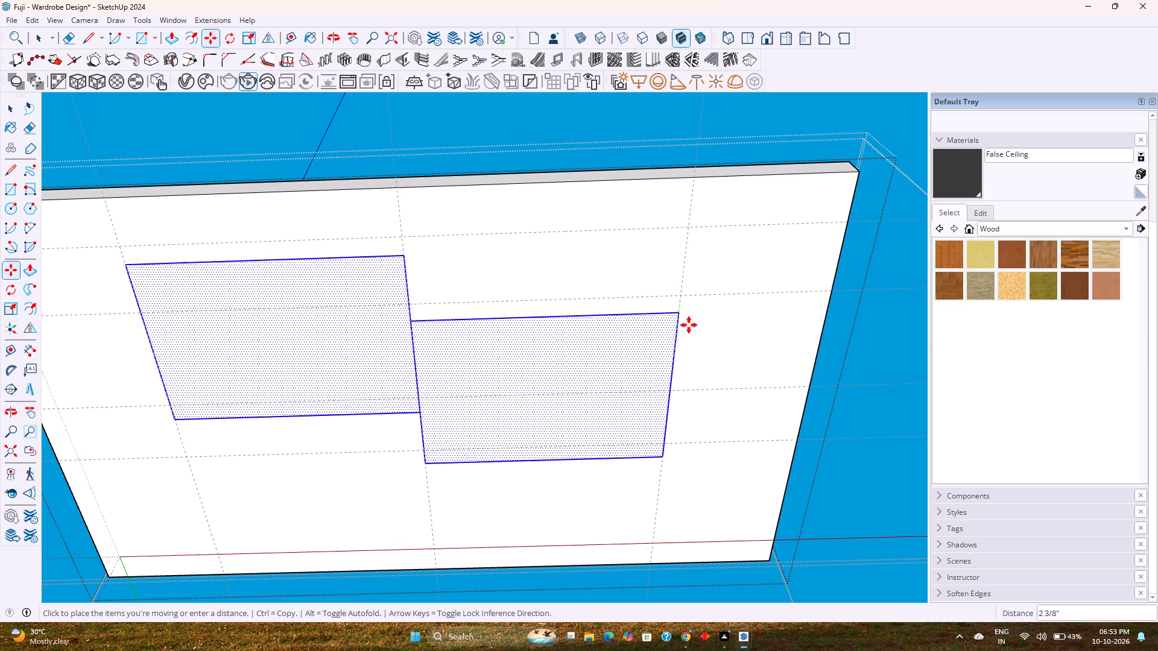
pyautogui.press('Left')
pyautogui.press('Up')
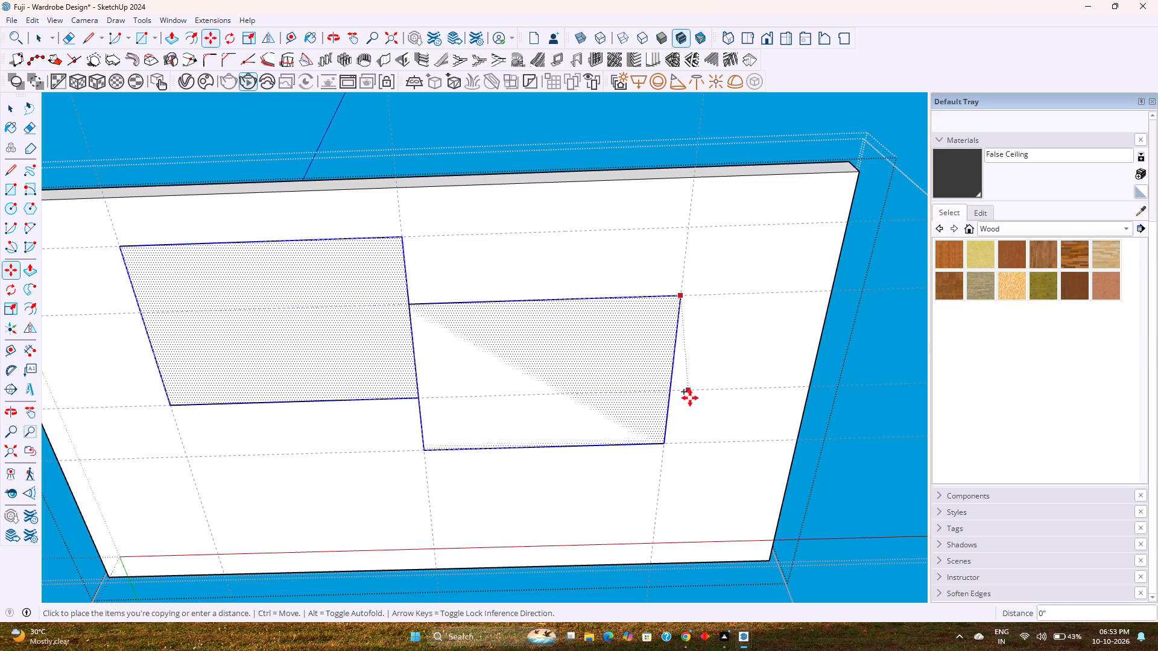
pyautogui.moveTo(683, 355); pyautogui.dragTo(707, 507, button='middle')
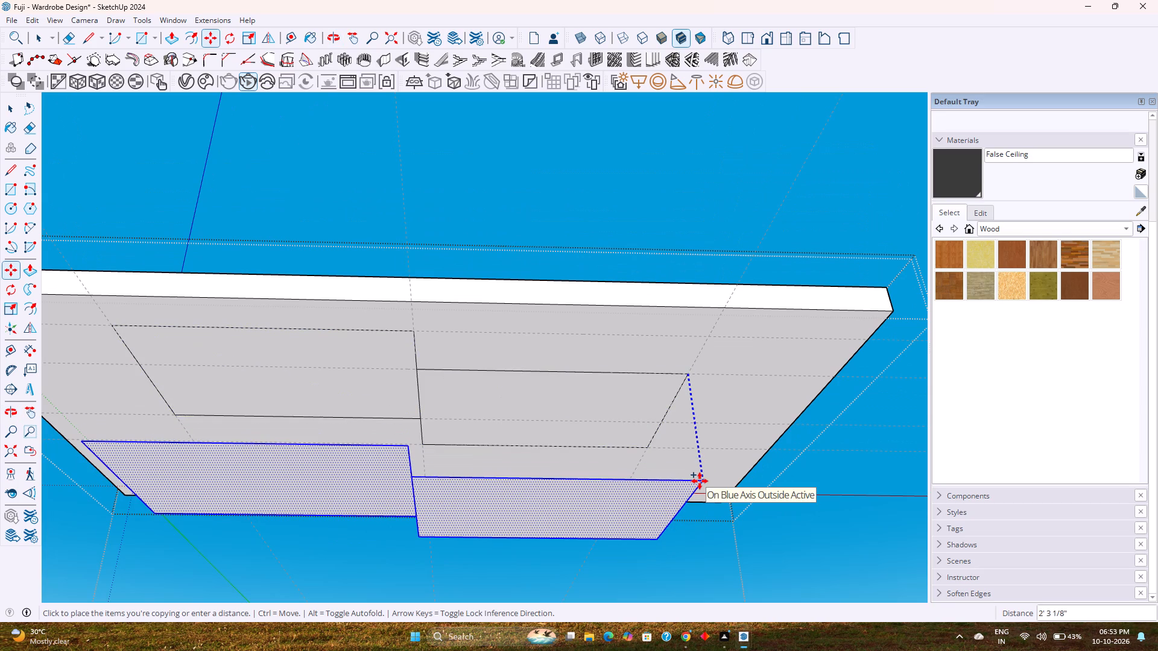
pyautogui.press('2')
pyautogui.press("'")
pyautogui.press('Return')
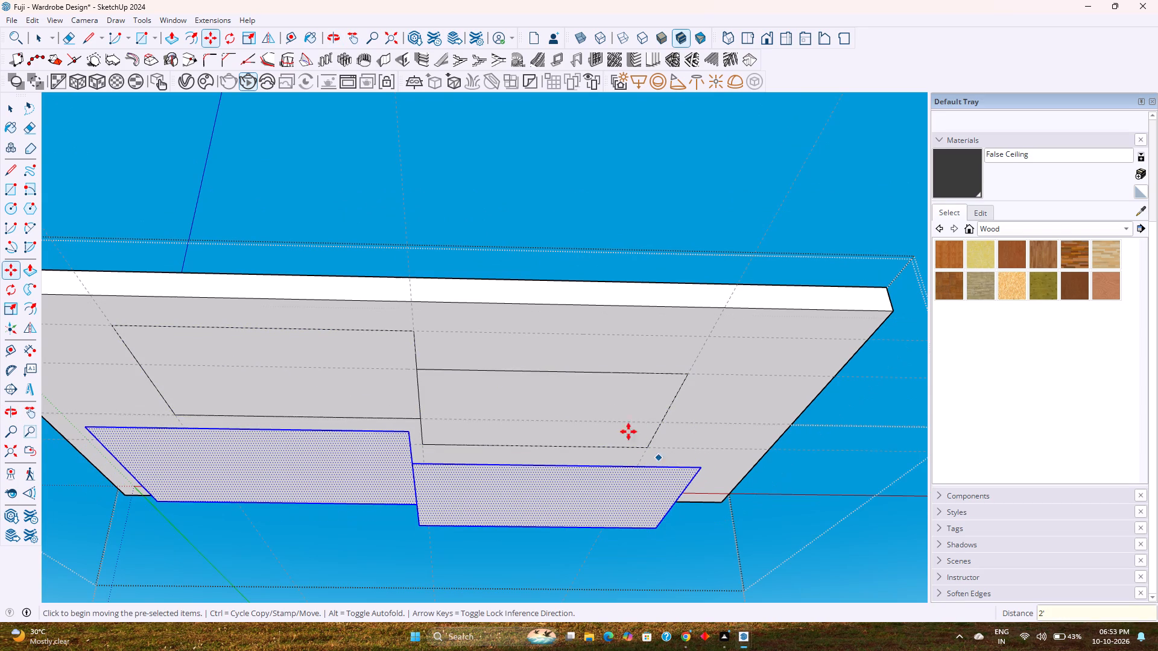
pyautogui.press('space')
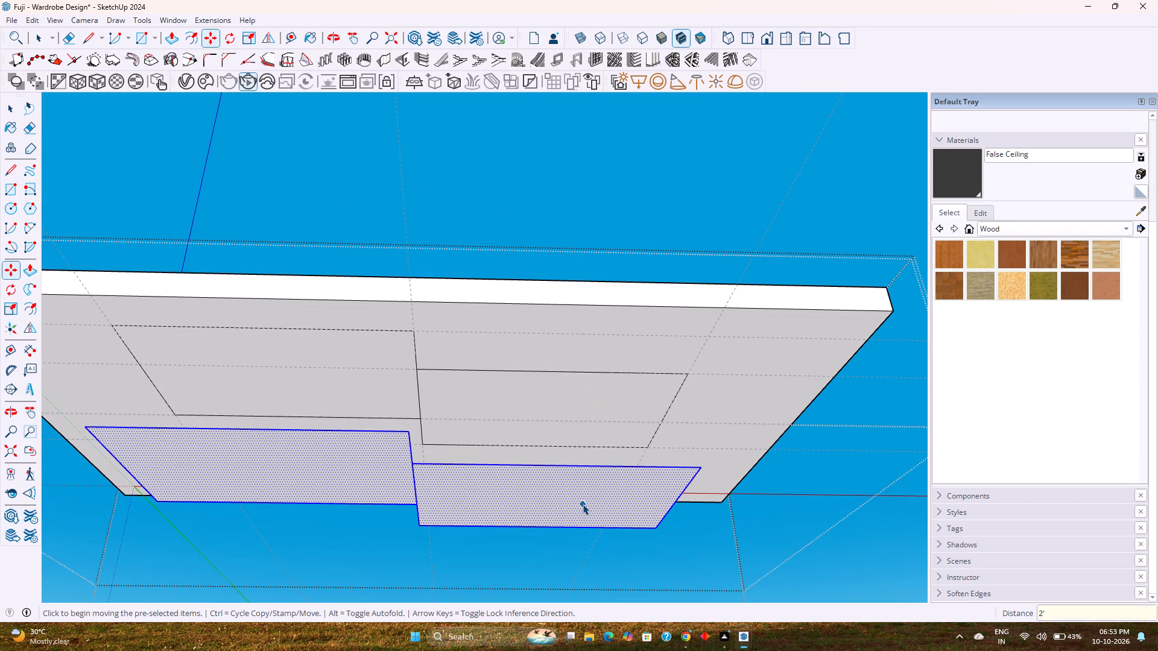
# Group the two lowered rectangle copies.
pyautogui.rightClick(583, 504)
pyautogui.click(656, 270)
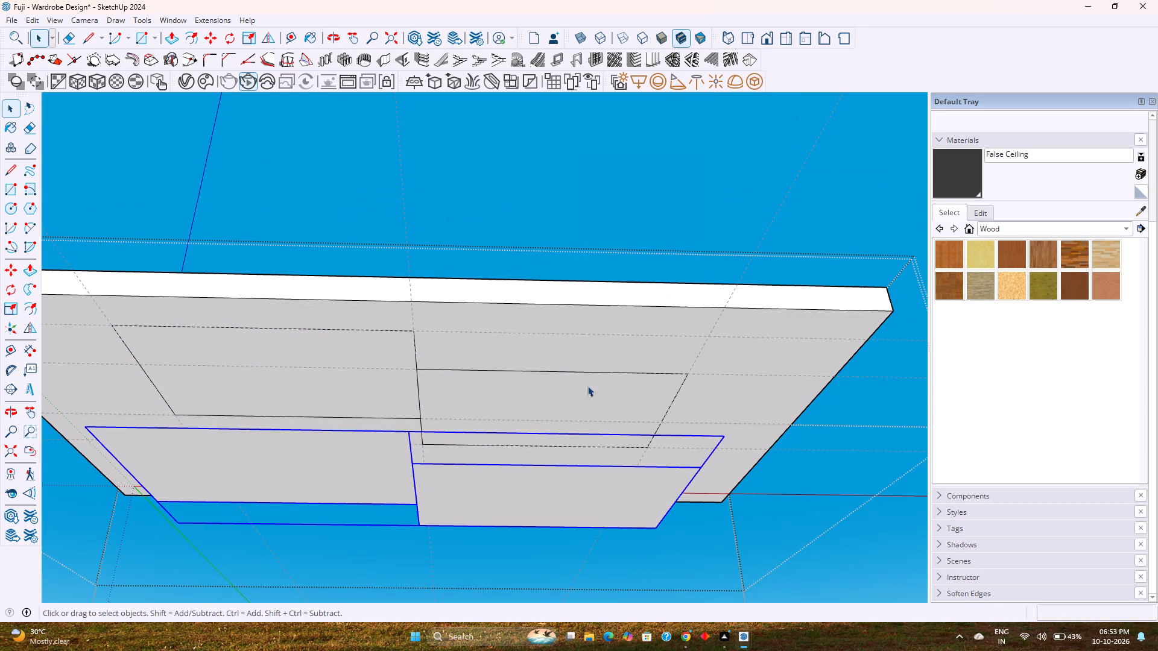
# Erase all edges of the original staggered rectangles from the slab's underside.
pyautogui.click(590, 373)
pyautogui.press('Delete')
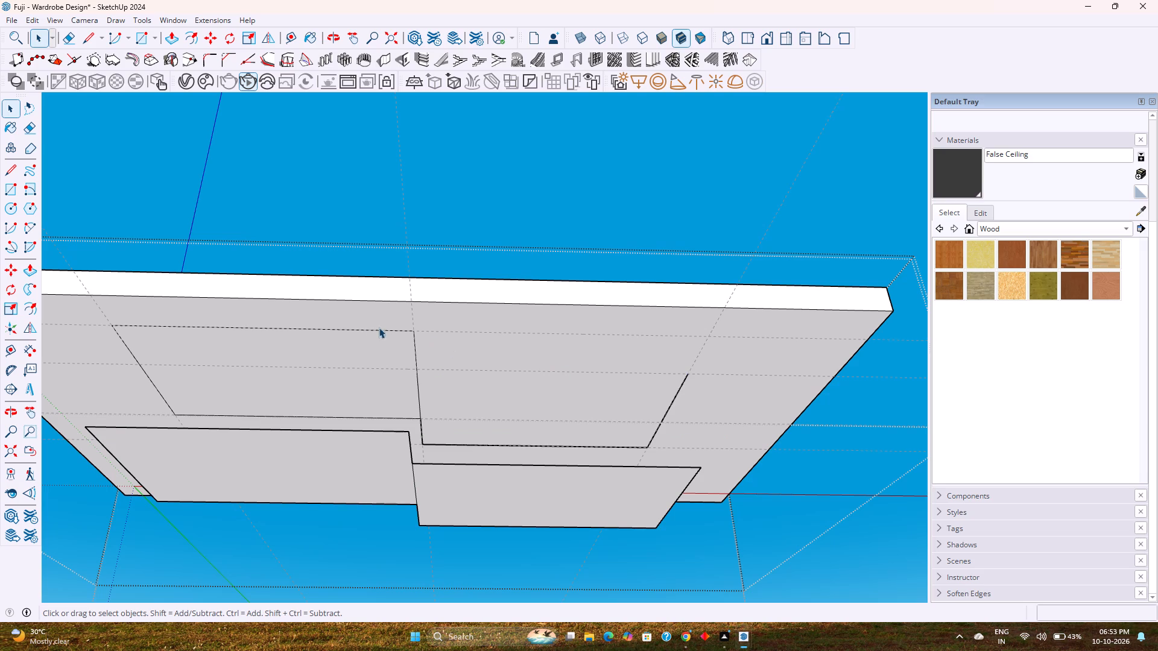
pyautogui.click(368, 330)
pyautogui.press('Delete')
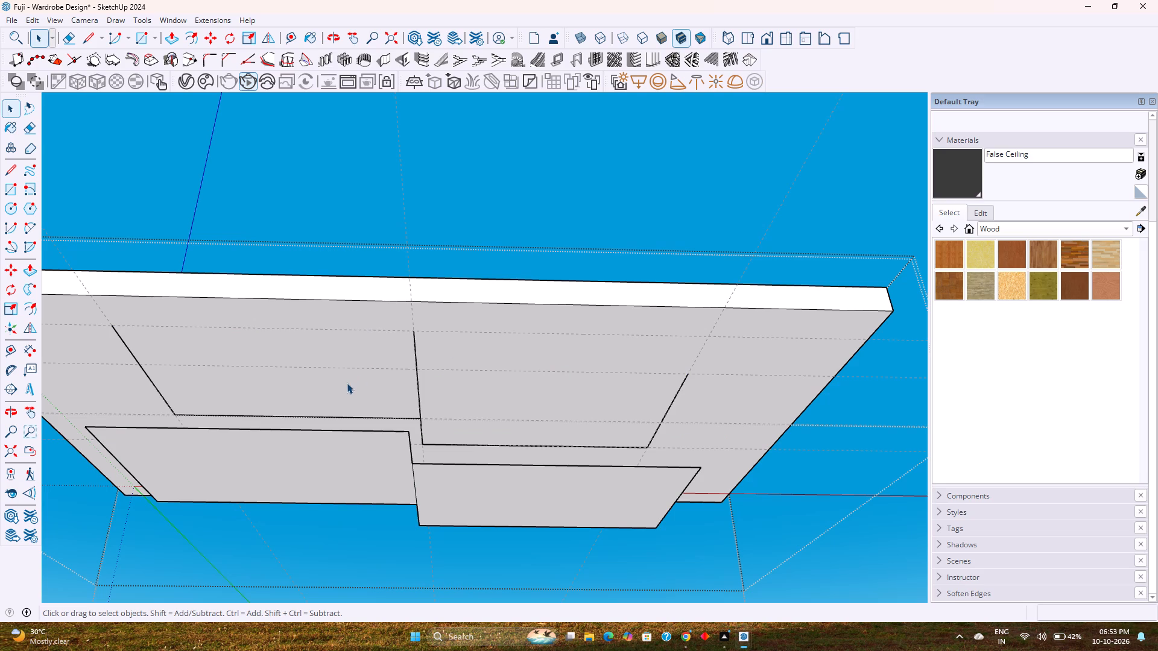
pyautogui.press('e')
pyautogui.moveTo(440, 386); pyautogui.dragTo(148, 374)
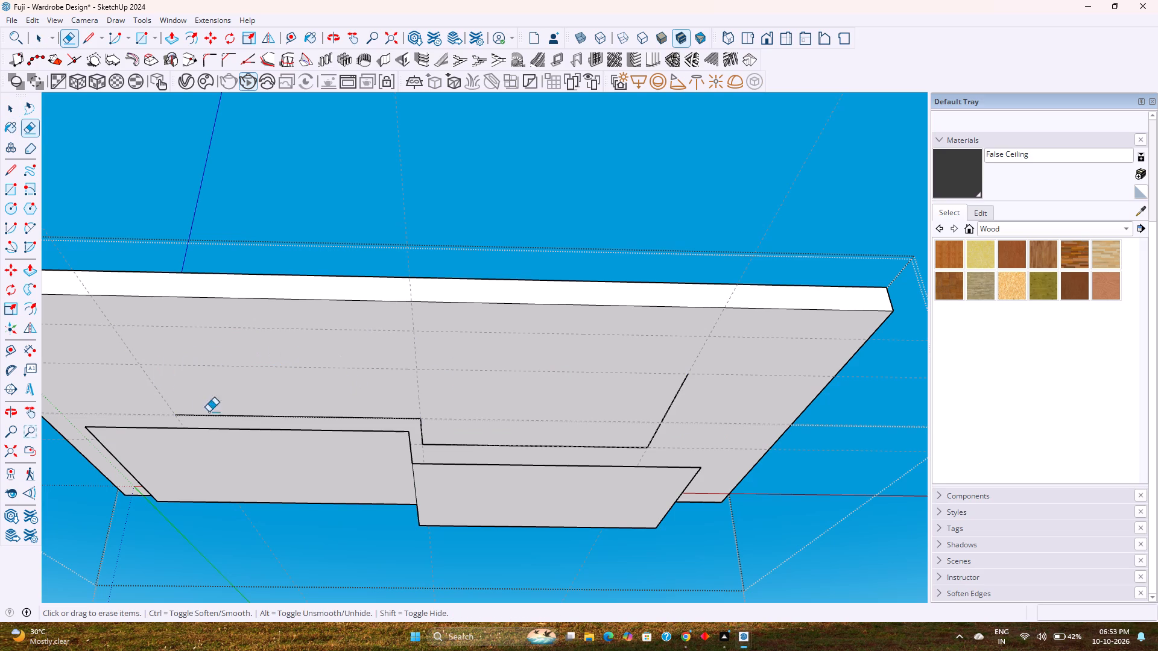
pyautogui.tripleClick(227, 414)
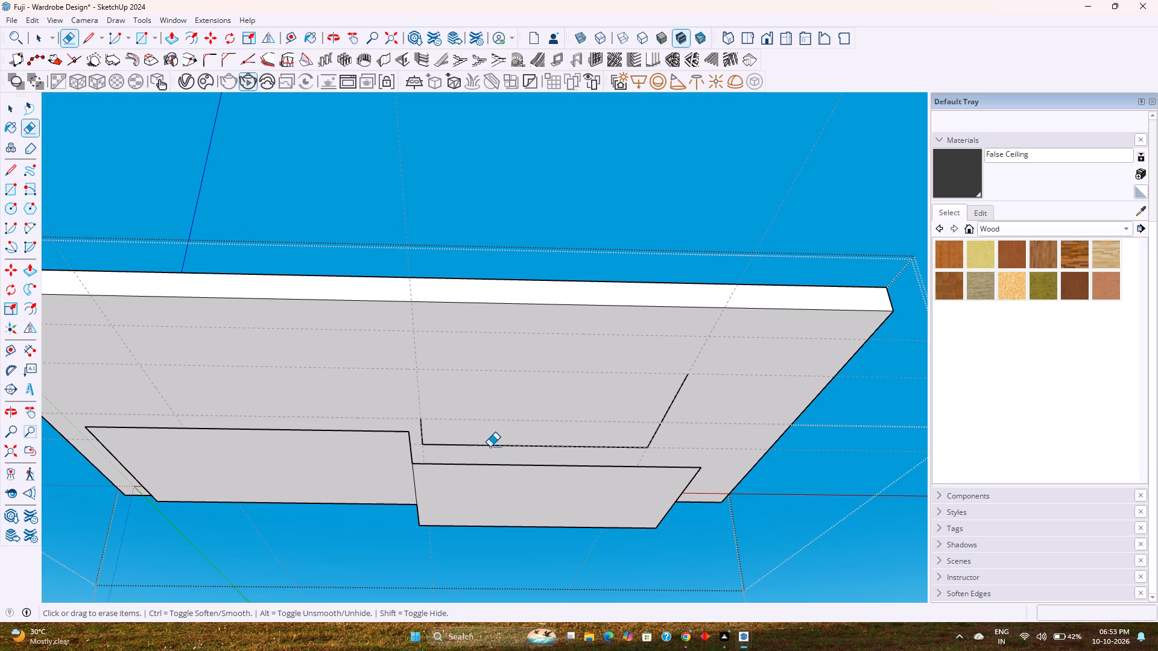
pyautogui.click(490, 447)
pyautogui.moveTo(428, 429); pyautogui.dragTo(419, 424)
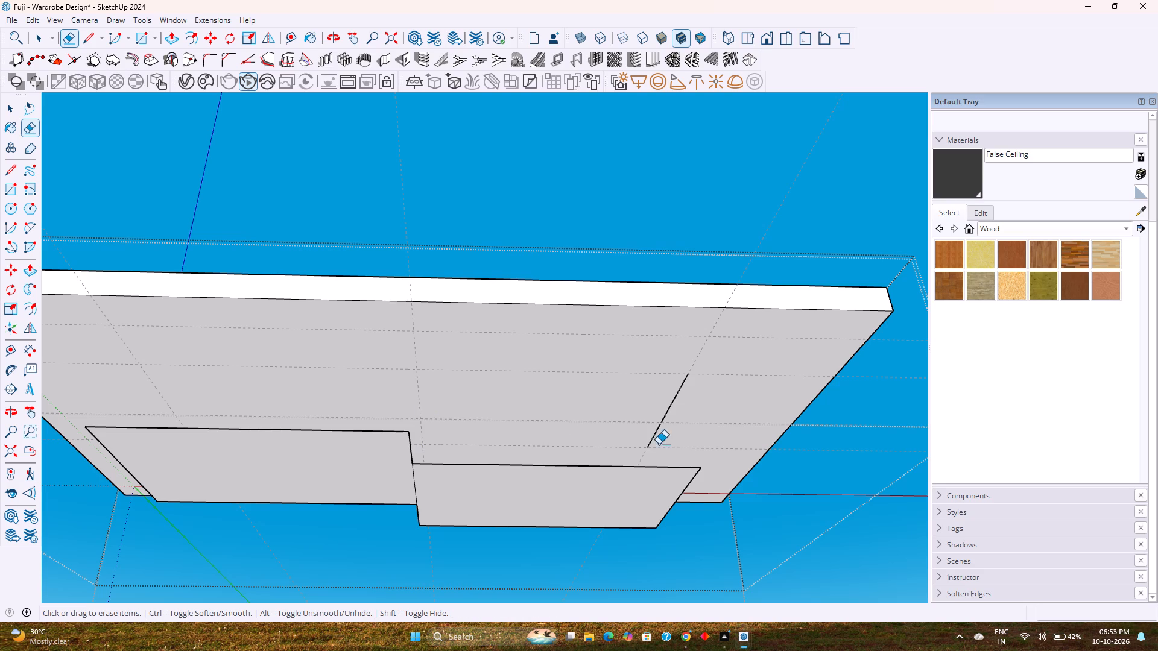
pyautogui.moveTo(685, 404); pyautogui.dragTo(663, 392)
pyautogui.press('space')
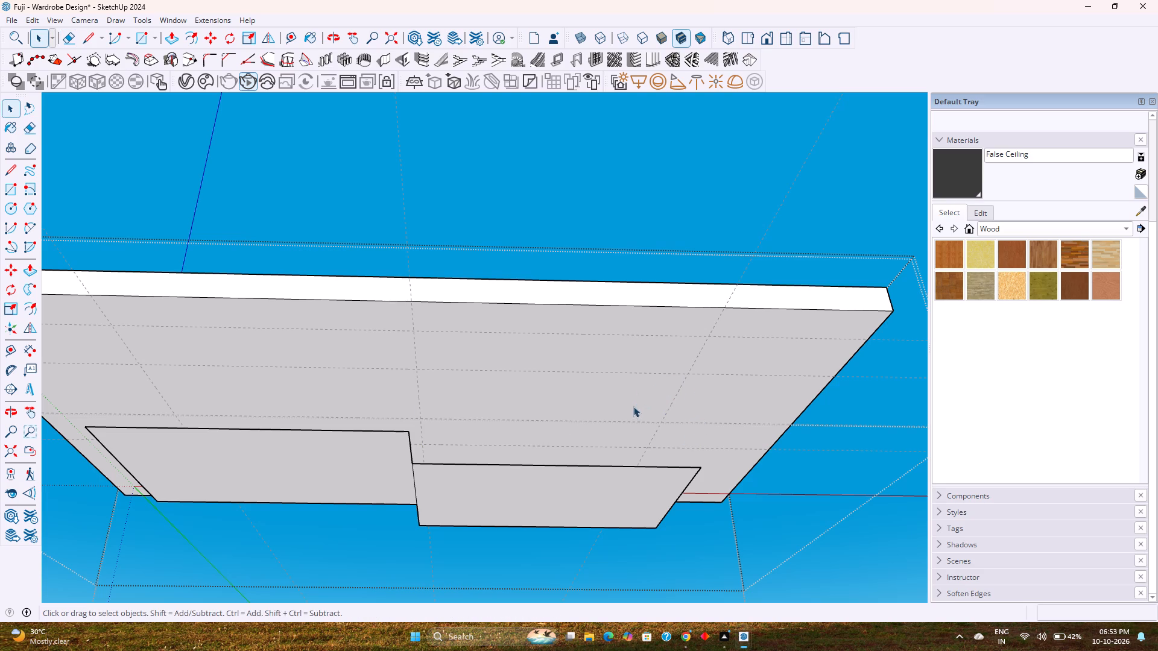
# Select all of the slab's geometry inside its group and hide it, leaving only the lowered staggered panels.
pyautogui.scroll(-2, 629, 403)
pyautogui.click(622, 382)
pyautogui.press('Escape')
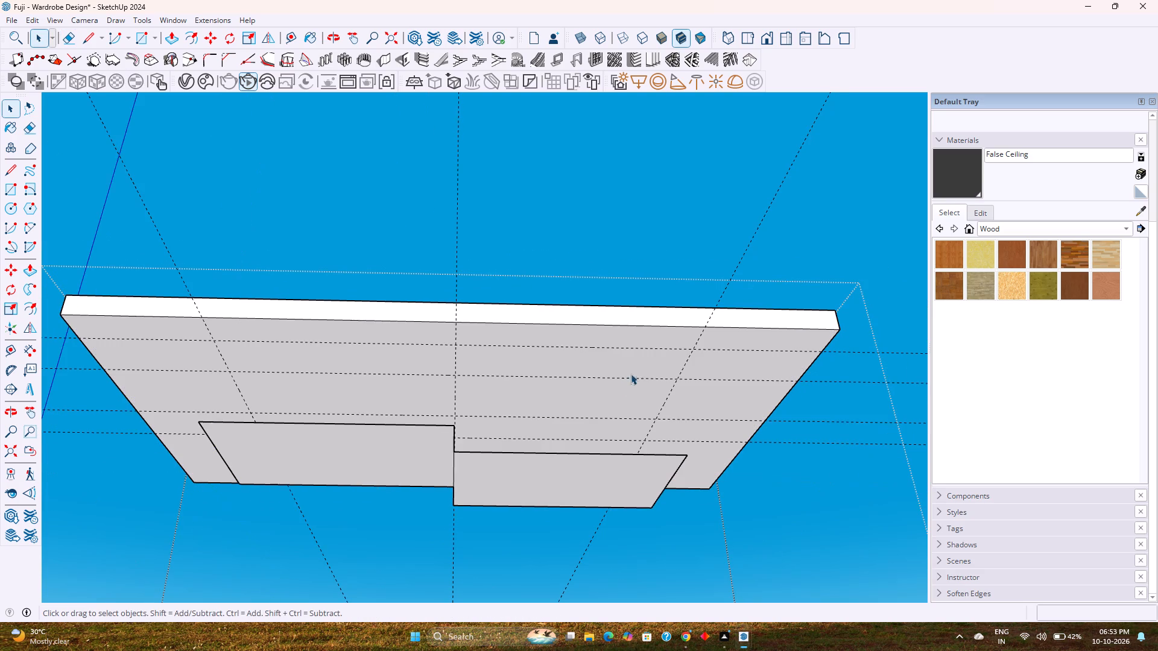
pyautogui.click(636, 351)
pyautogui.doubleClick(636, 350)
pyautogui.press('Escape')
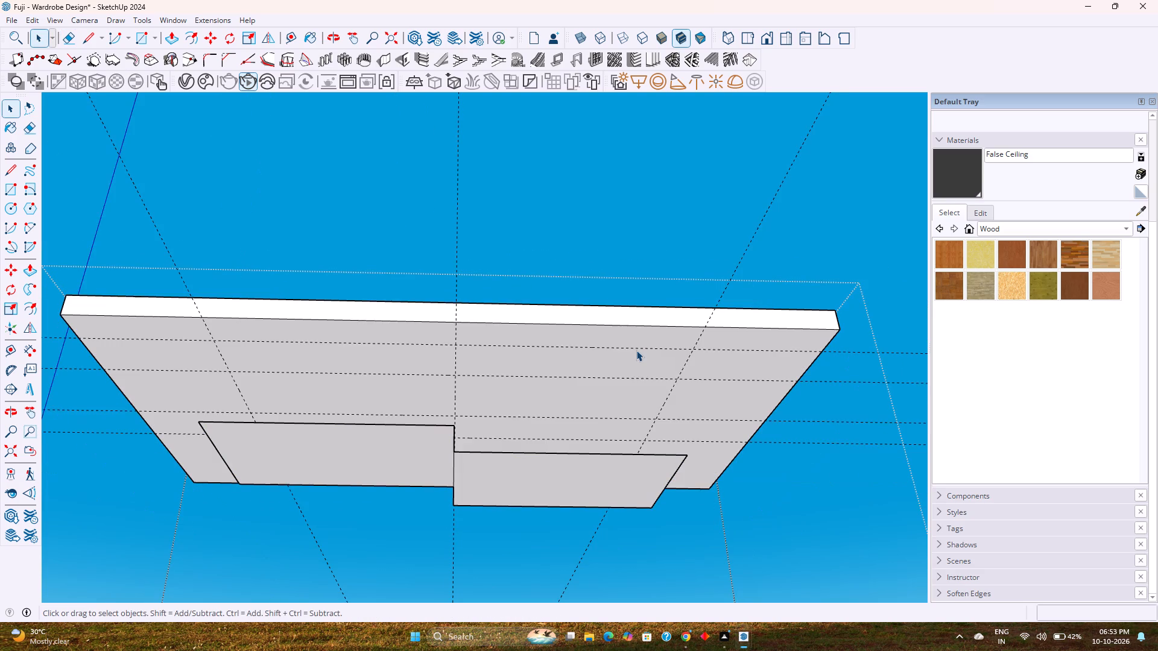
pyautogui.doubleClick(636, 350)
pyautogui.doubleClick(636, 350)
pyautogui.click(636, 350)
pyautogui.rightClick(636, 350)
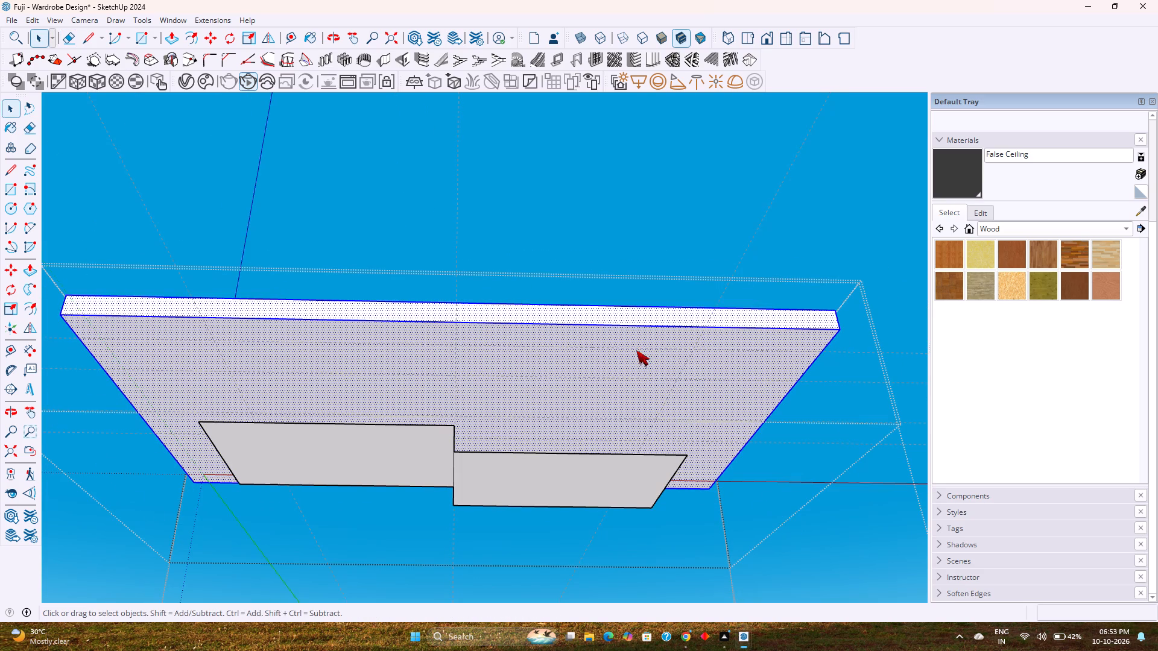
pyautogui.click(660, 43)
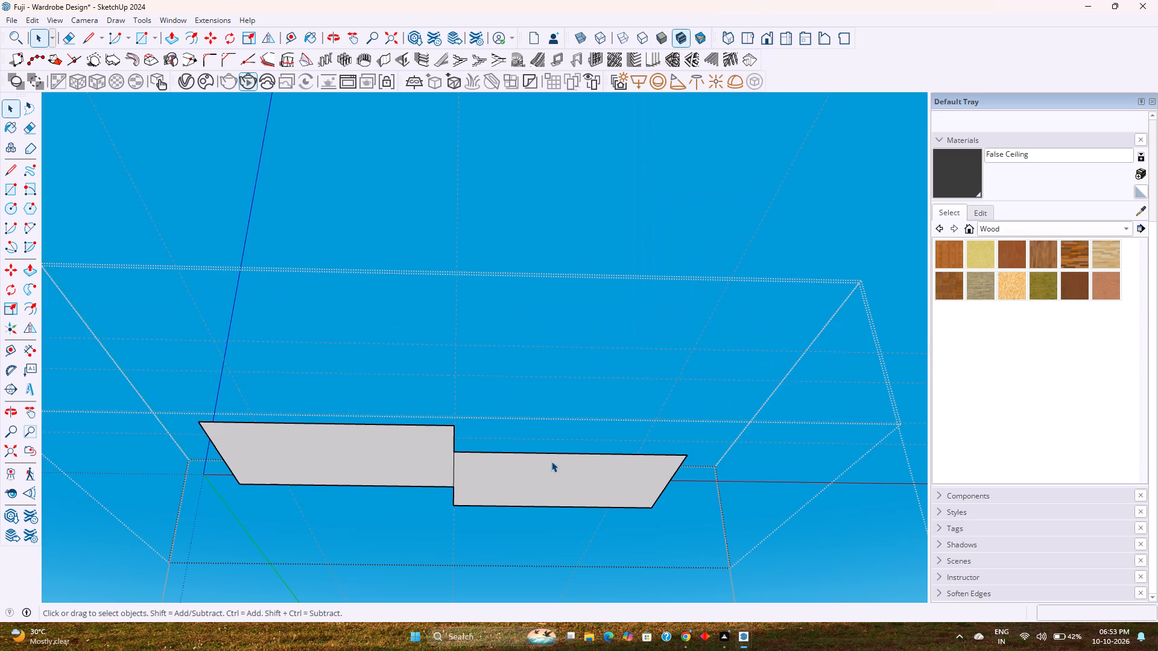
# Add a lengthwise guide on the lowered front rectangle, 1' 6" in from its front edge, through the stagger corner with the second rectangle.
pyautogui.moveTo(520, 486); pyautogui.dragTo(517, 431, button='middle')
pyautogui.scroll(5, 455, 467)
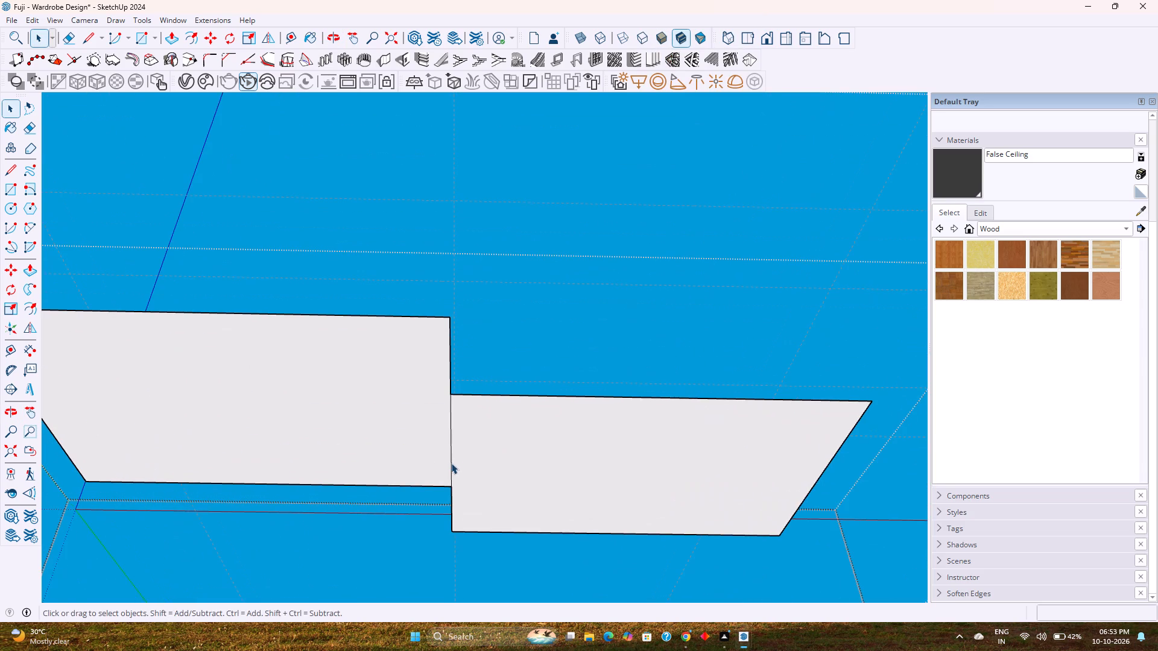
pyautogui.keyDown('shift'); pyautogui.moveTo(453, 490); pyautogui.dragTo(464, 410, button='middle'); pyautogui.keyUp('shift')
pyautogui.scroll(-4, 465, 408)
pyautogui.keyDown('shift'); pyautogui.moveTo(465, 408); pyautogui.dragTo(480, 451, button='middle'); pyautogui.keyUp('shift')
pyautogui.moveTo(478, 453); pyautogui.dragTo(476, 366, button='middle')
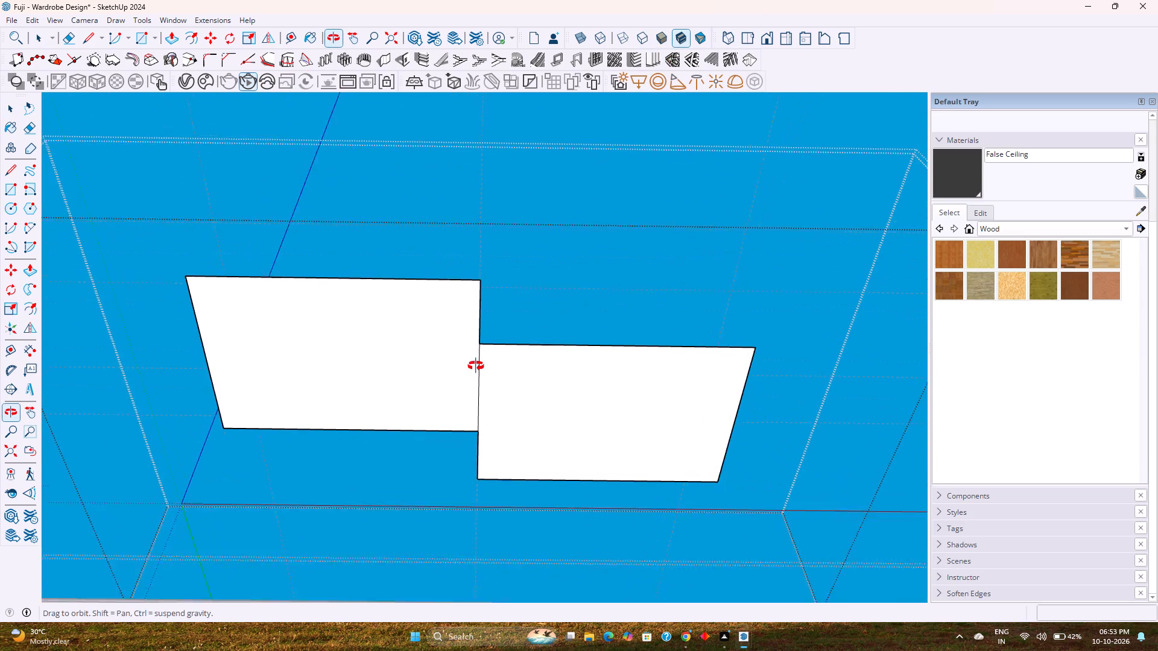
pyautogui.moveTo(476, 366); pyautogui.dragTo(476, 363, button='middle')
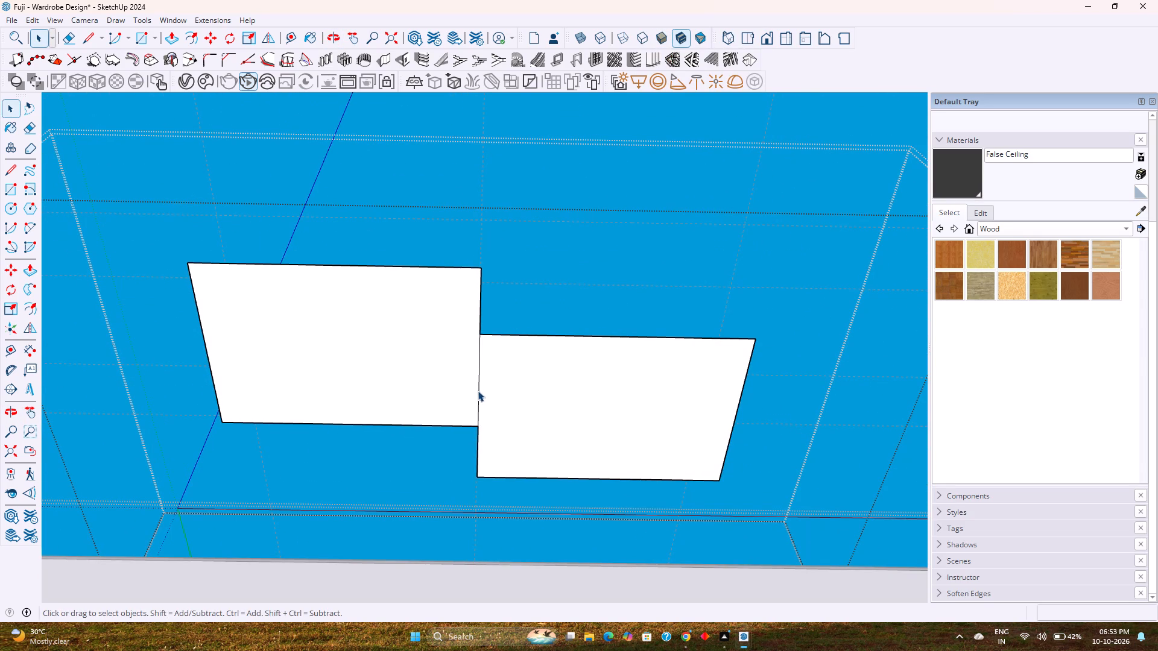
pyautogui.scroll(3, 516, 415)
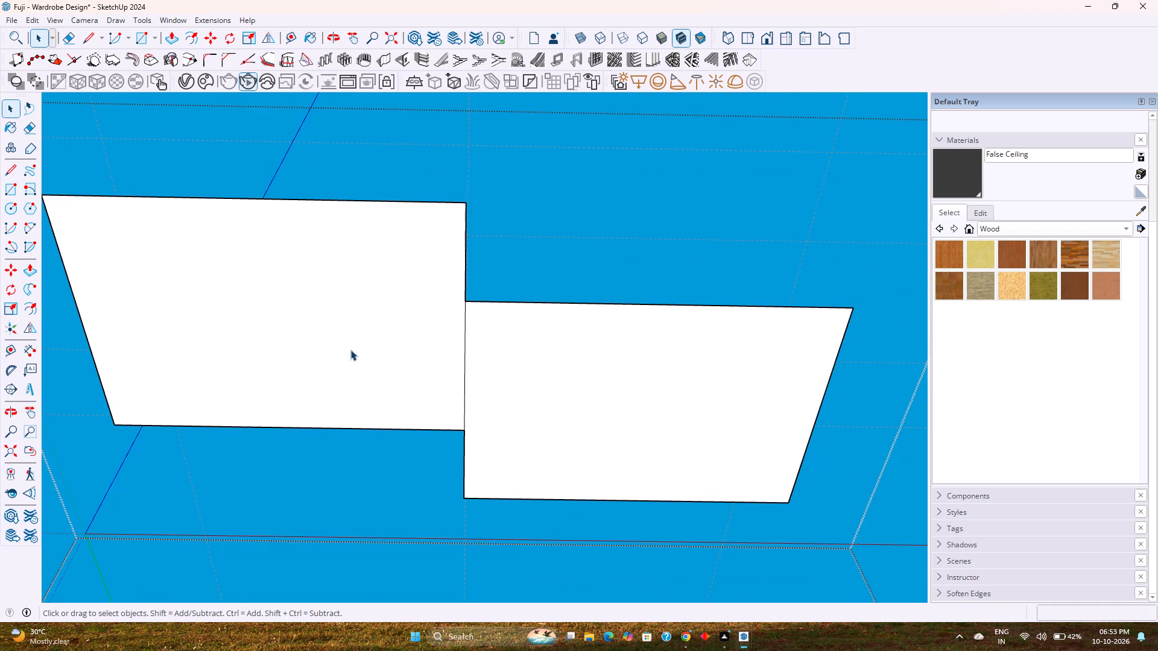
pyautogui.scroll(-1, 346, 347)
pyautogui.keyDown('shift'); pyautogui.moveTo(346, 347); pyautogui.dragTo(478, 371, button='middle'); pyautogui.keyUp('shift')
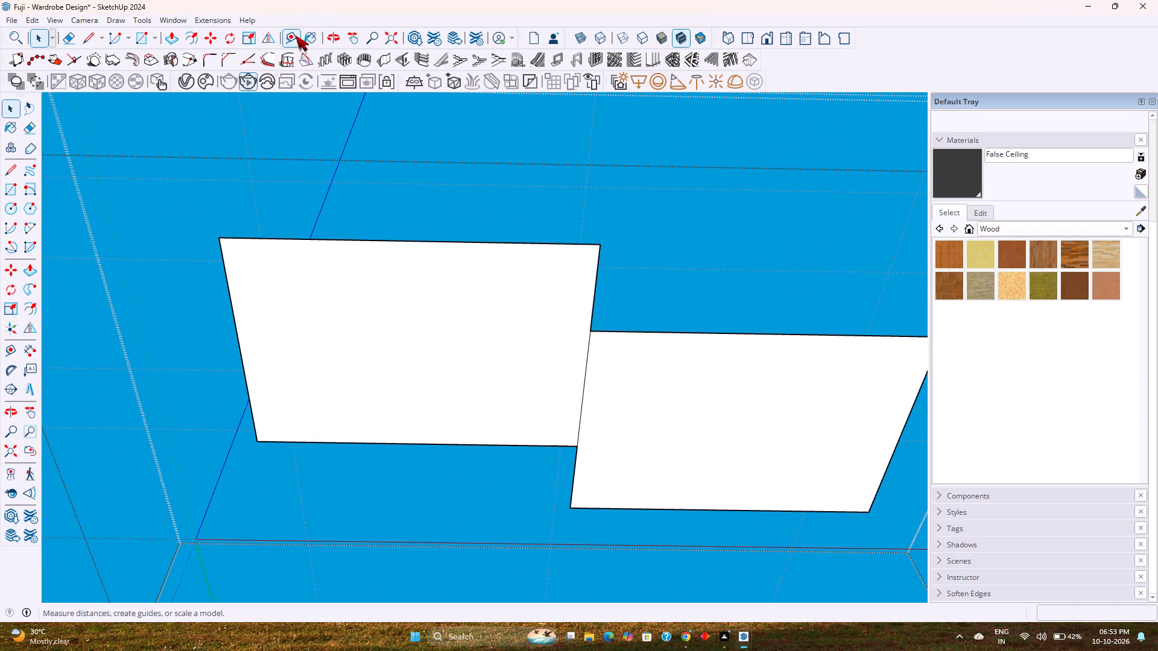
pyautogui.click(296, 36)
pyautogui.click(388, 242)
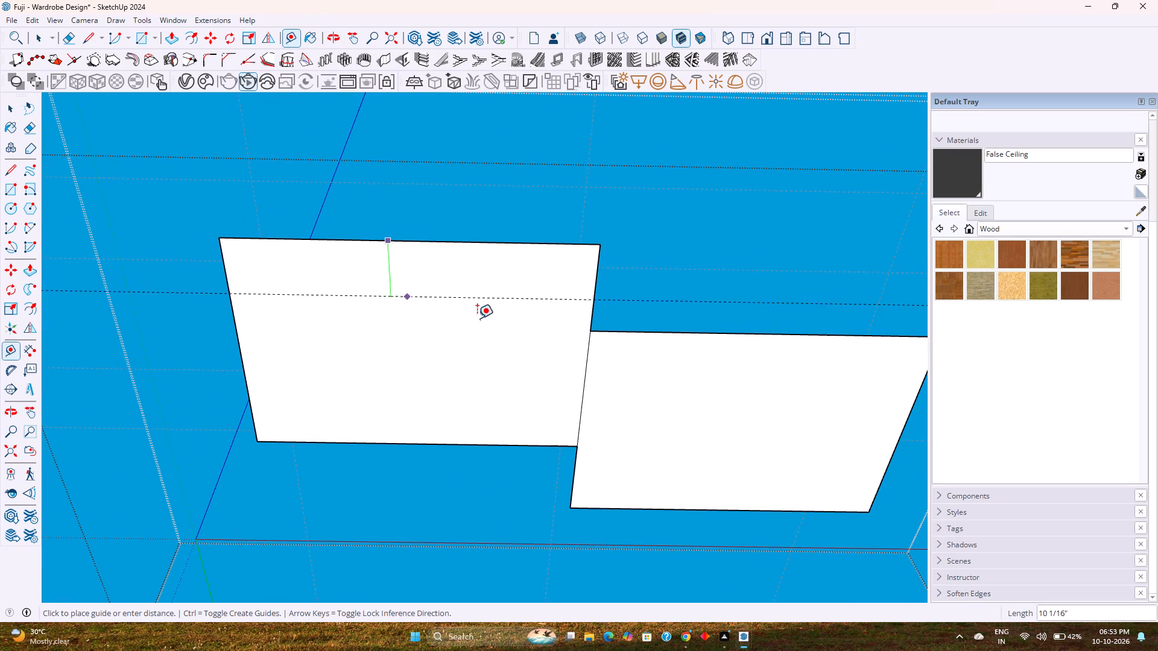
pyautogui.click(589, 331)
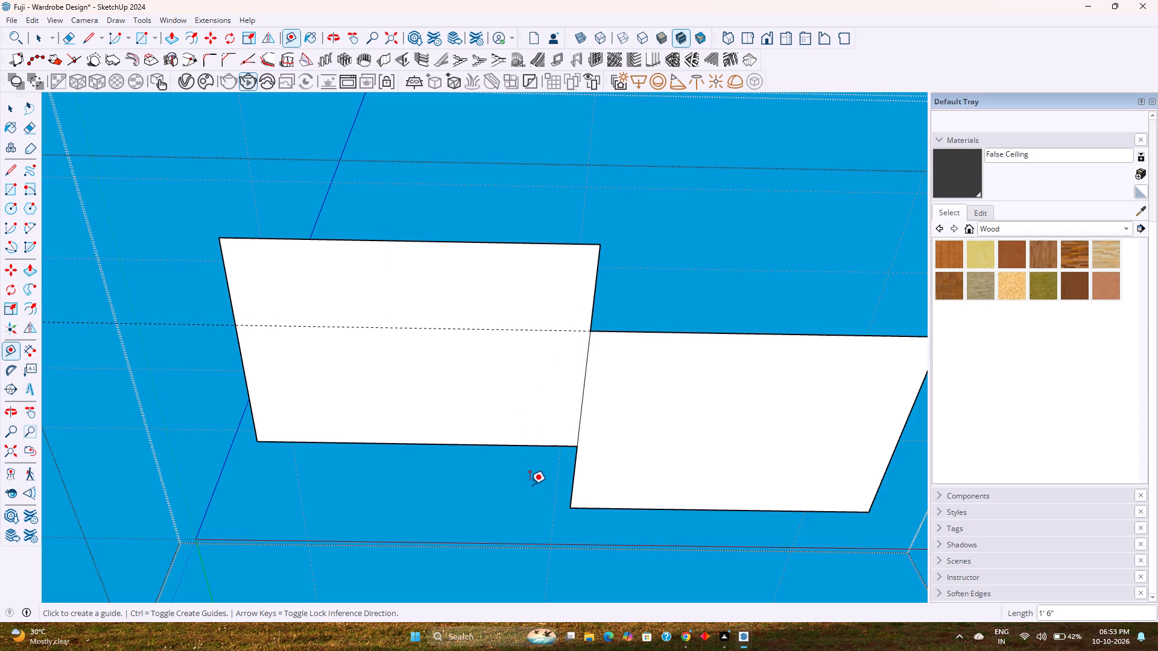
# Add a lengthwise guide along the first lowered rectangle's back edge, extending across the second rectangle.
pyautogui.click(542, 447)
pyautogui.click(560, 447)
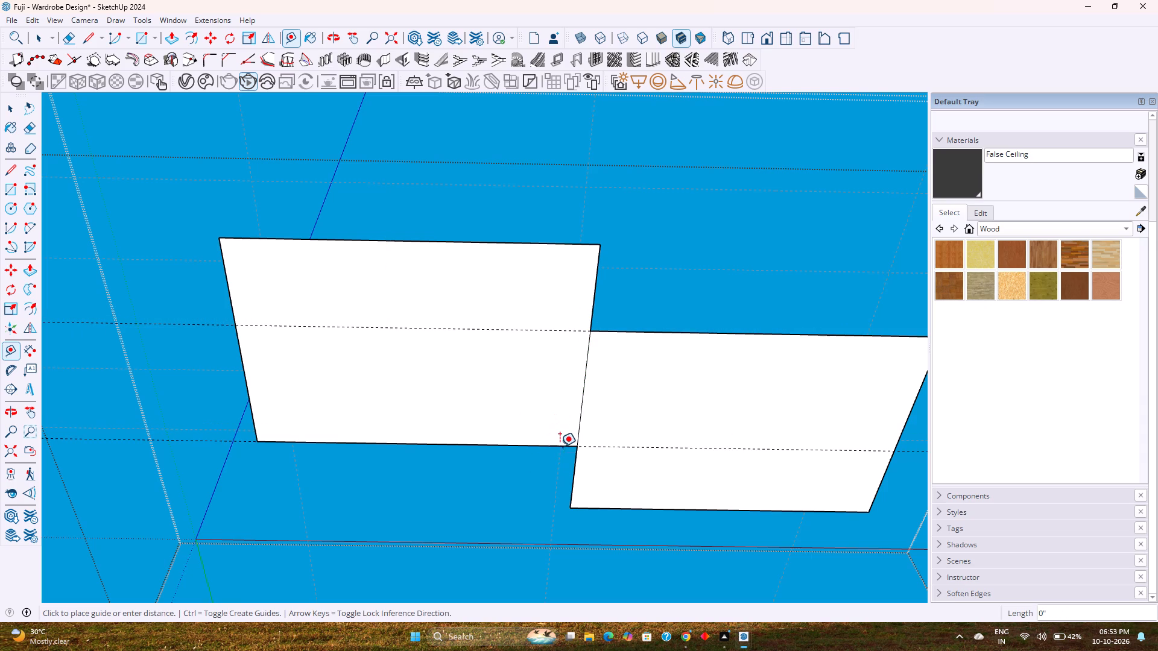
# Add crosswise guides 1' 6" in from the outer end edges of both lowered rectangles.
pyautogui.click(248, 377)
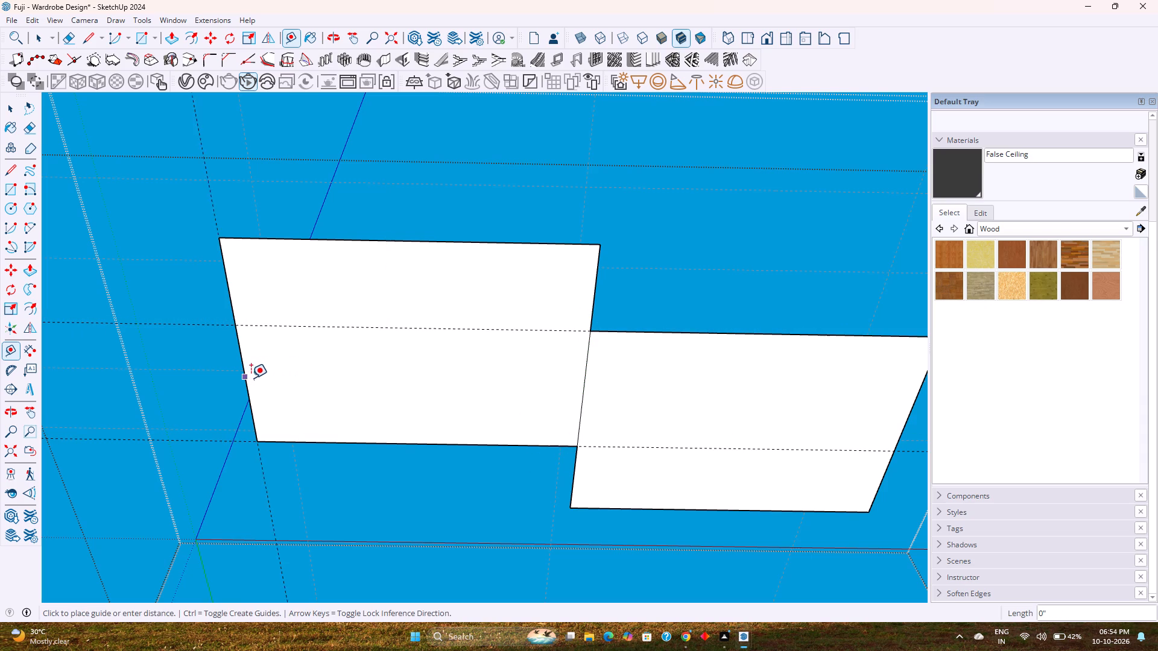
pyautogui.press('1')
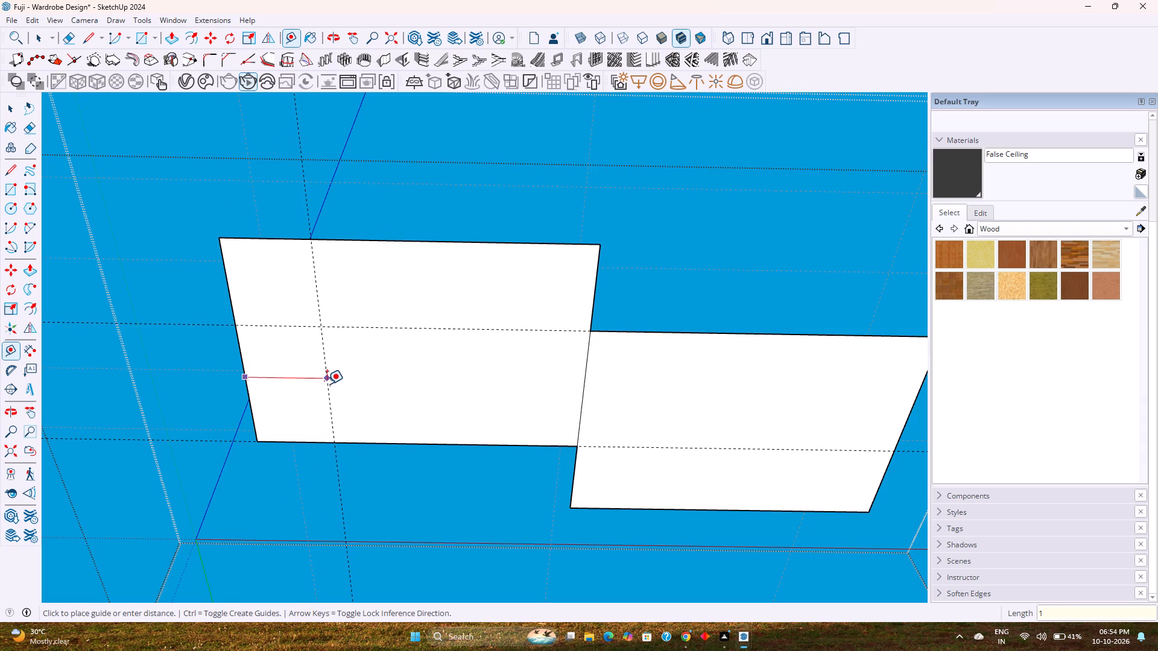
pyautogui.write("'6")
pyautogui.press('Return')
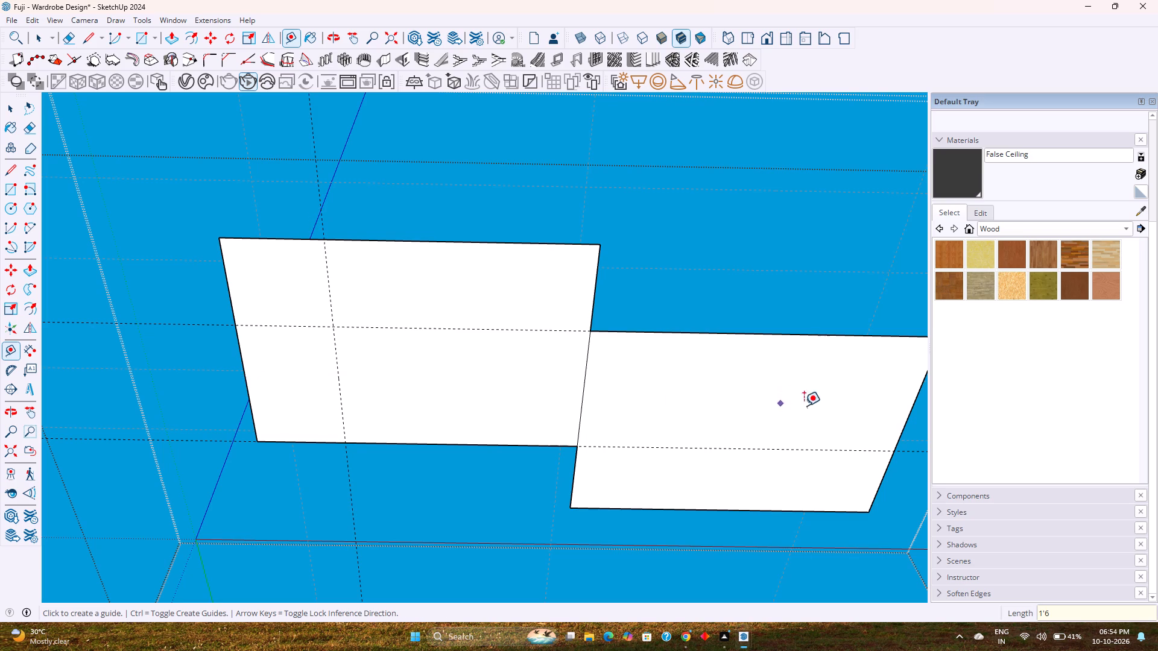
pyautogui.click(910, 407)
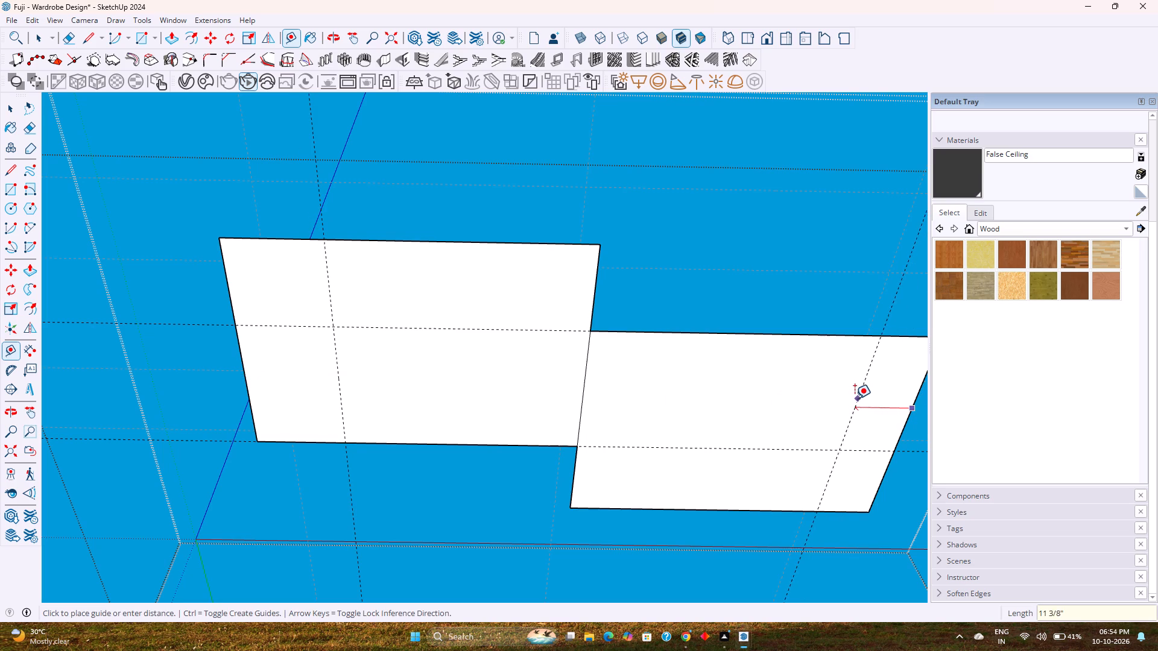
pyautogui.press('1')
pyautogui.press("'")
pyautogui.press('6')
pyautogui.press('Return')
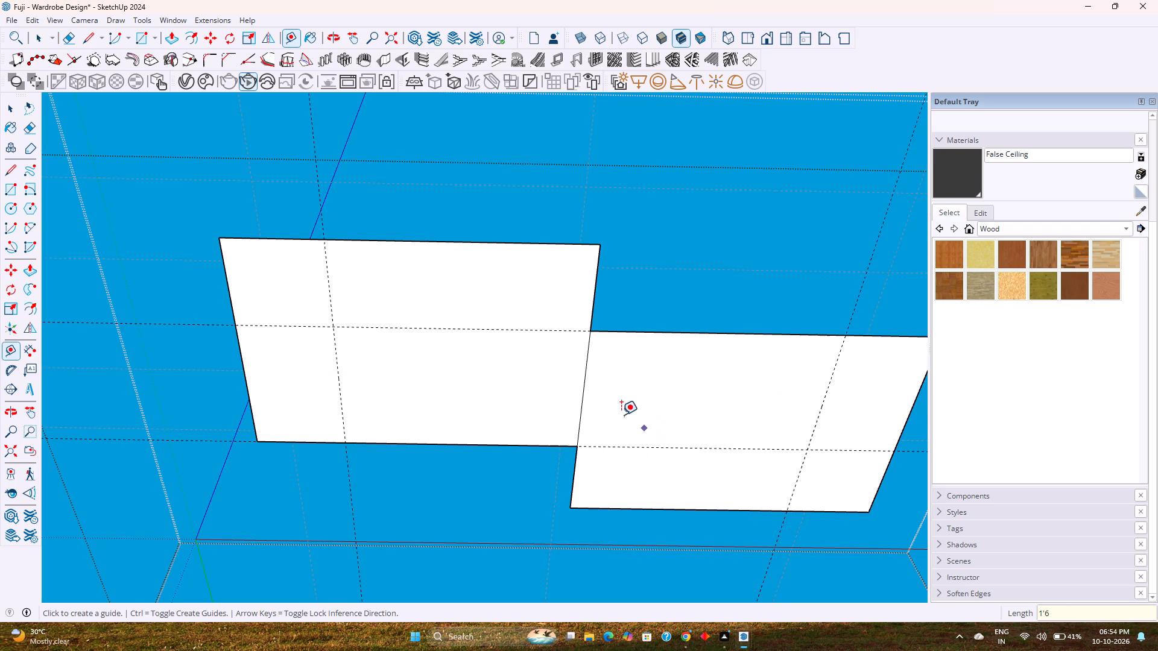
# Add lengthwise guides 6" in from the back edges of both lowered rectangles.
pyautogui.moveTo(445, 399); pyautogui.dragTo(439, 391, button='middle')
pyautogui.keyDown('shift'); pyautogui.moveTo(460, 379); pyautogui.dragTo(461, 427, button='middle'); pyautogui.keyUp('shift')
pyautogui.click(448, 486)
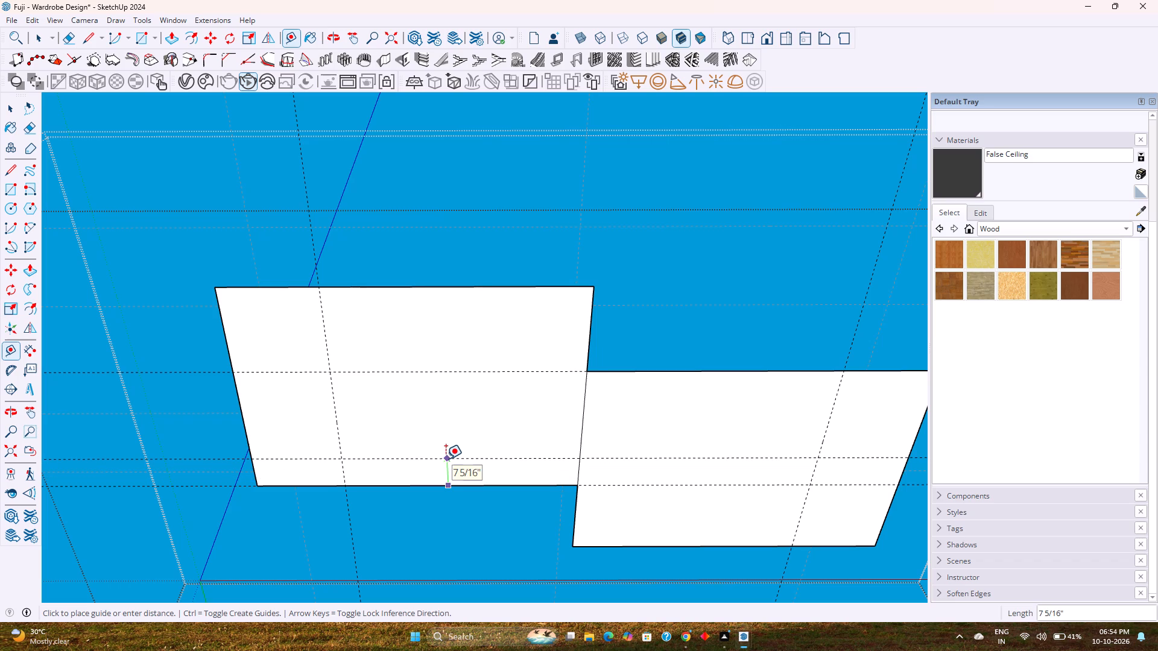
pyautogui.press('6')
pyautogui.press('Return')
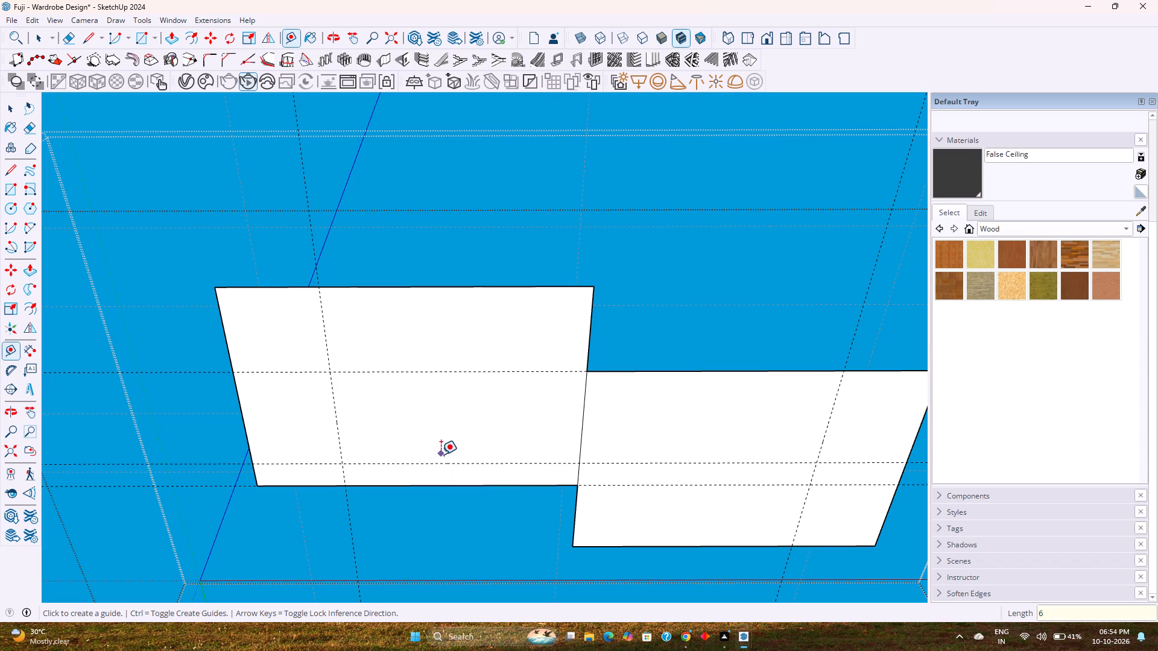
pyautogui.keyDown('shift'); pyautogui.moveTo(751, 466); pyautogui.dragTo(641, 441, button='middle'); pyautogui.keyUp('shift')
pyautogui.click(679, 524)
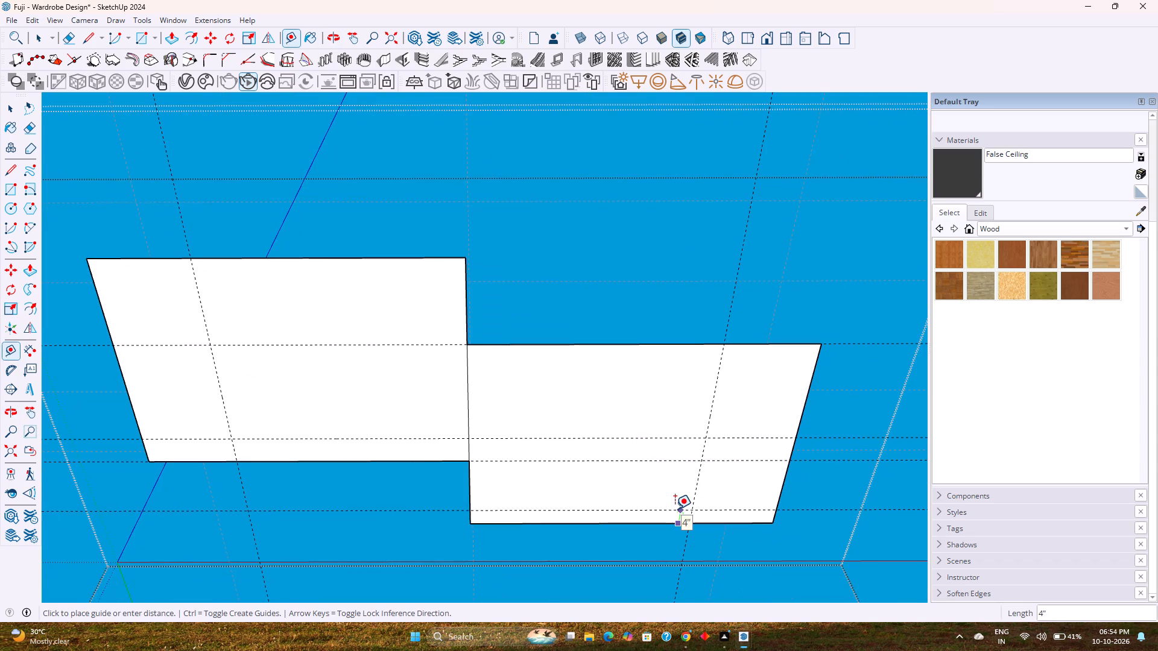
pyautogui.press('6')
pyautogui.press('Return')
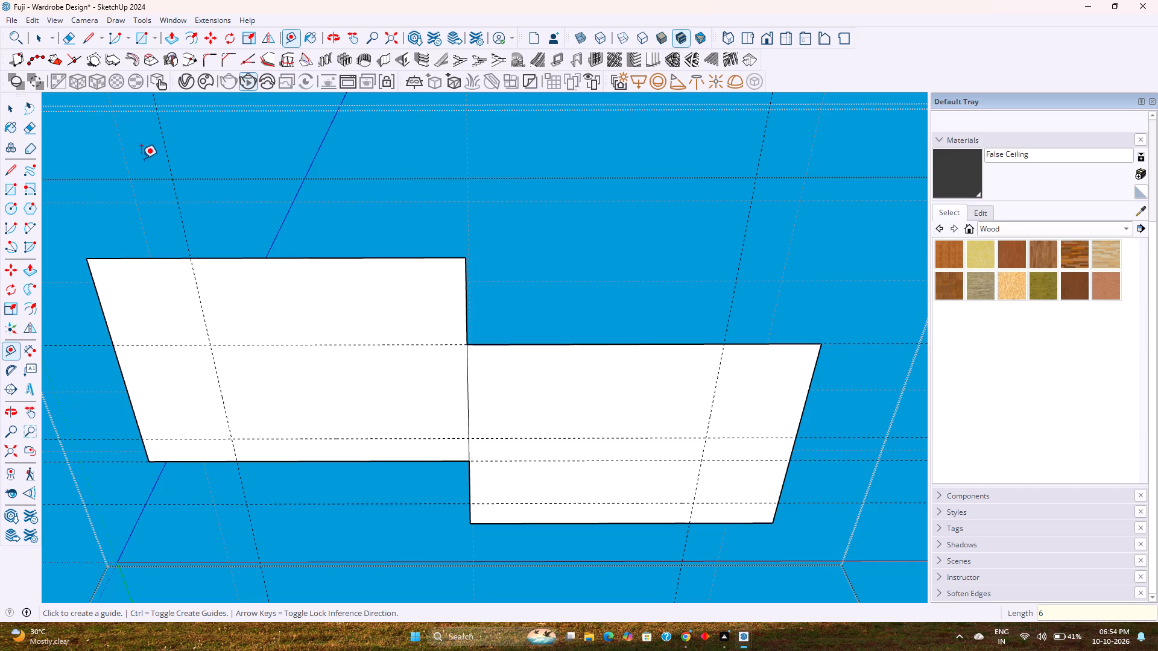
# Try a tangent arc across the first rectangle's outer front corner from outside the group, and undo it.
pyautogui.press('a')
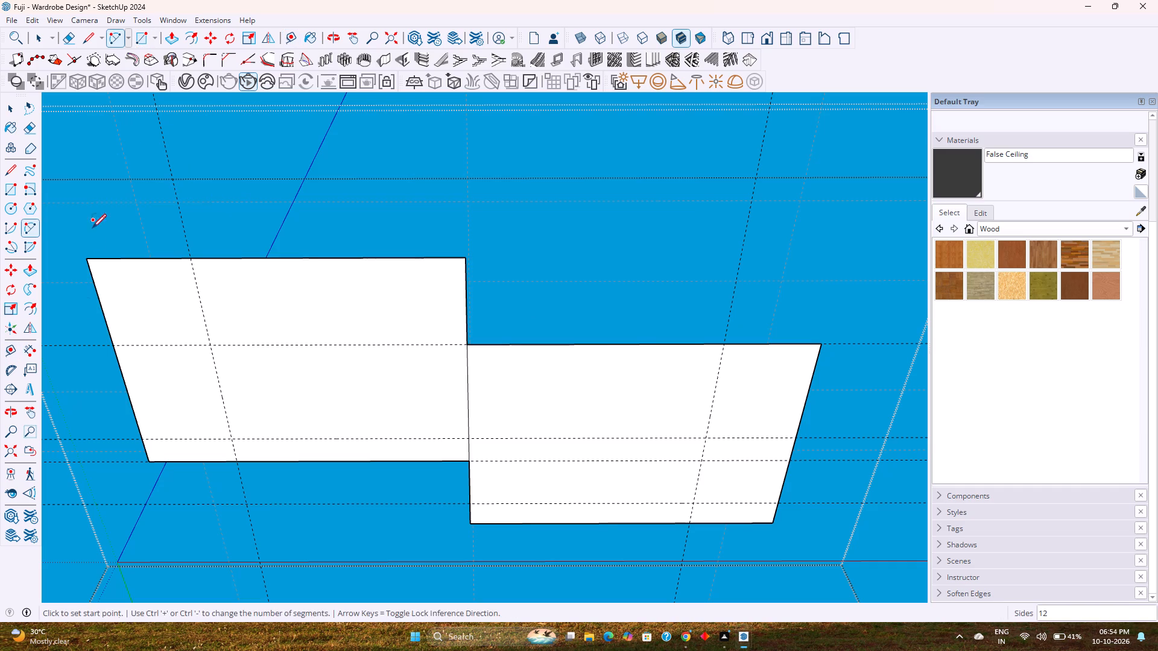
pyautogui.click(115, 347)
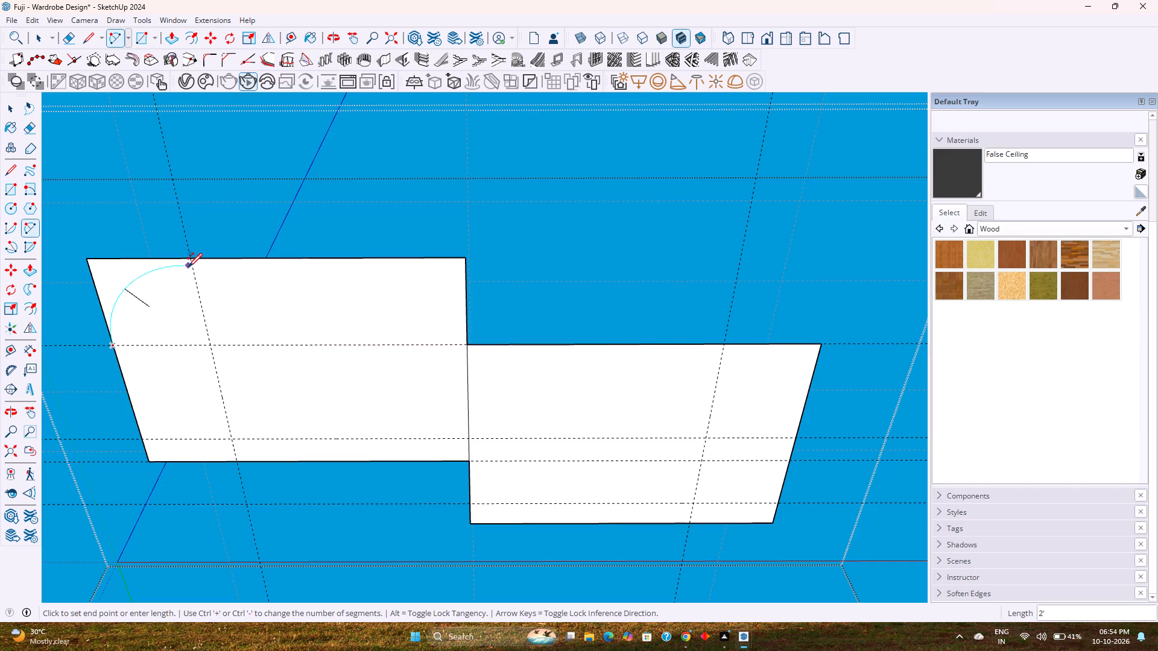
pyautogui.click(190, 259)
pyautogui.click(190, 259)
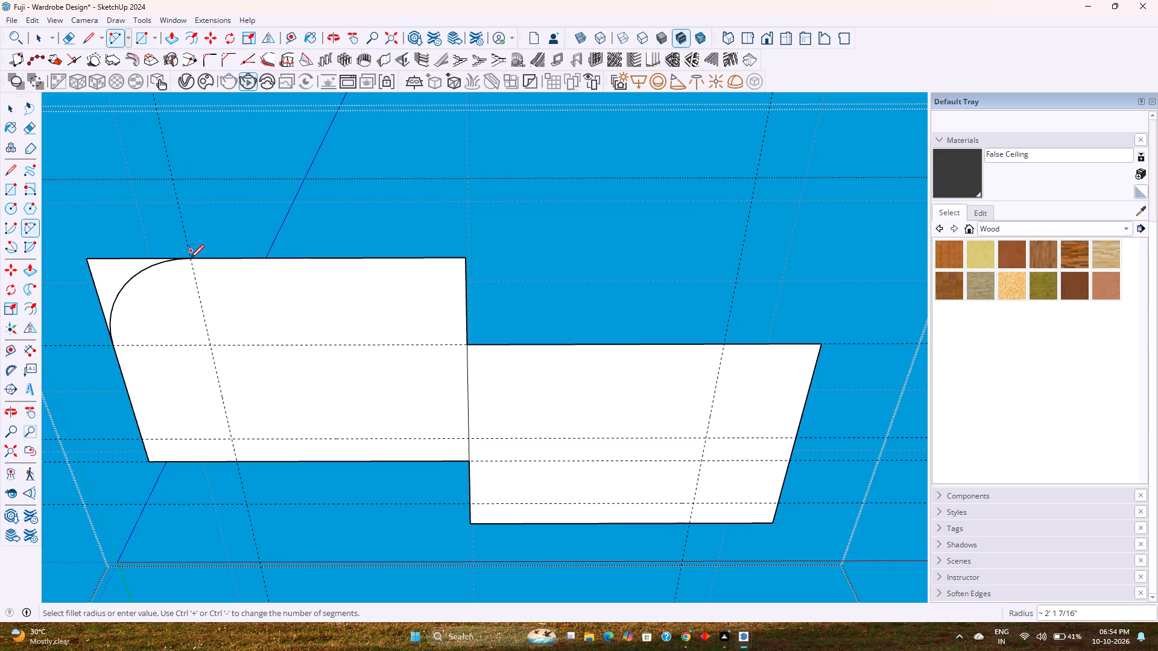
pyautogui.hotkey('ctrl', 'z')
# Inside the panels' group, round the first rectangle's outer front corner with a tangent arc between the 1' 6" guides.
pyautogui.press('space')
pyautogui.doubleClick(161, 294)
pyautogui.press('a')
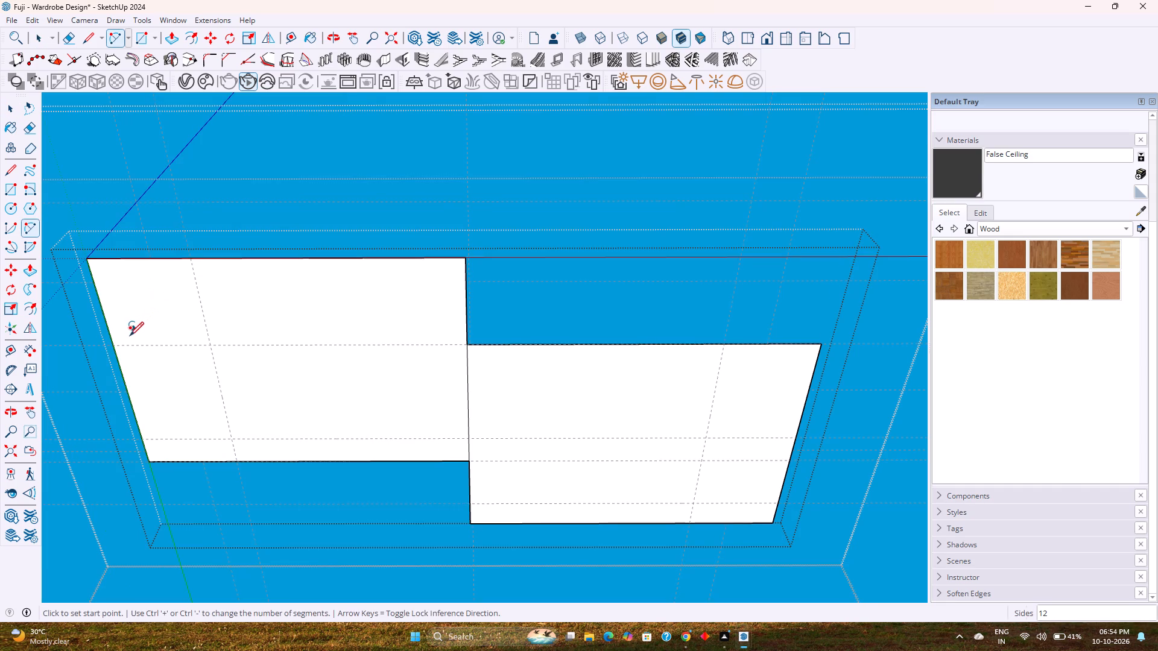
pyautogui.click(117, 345)
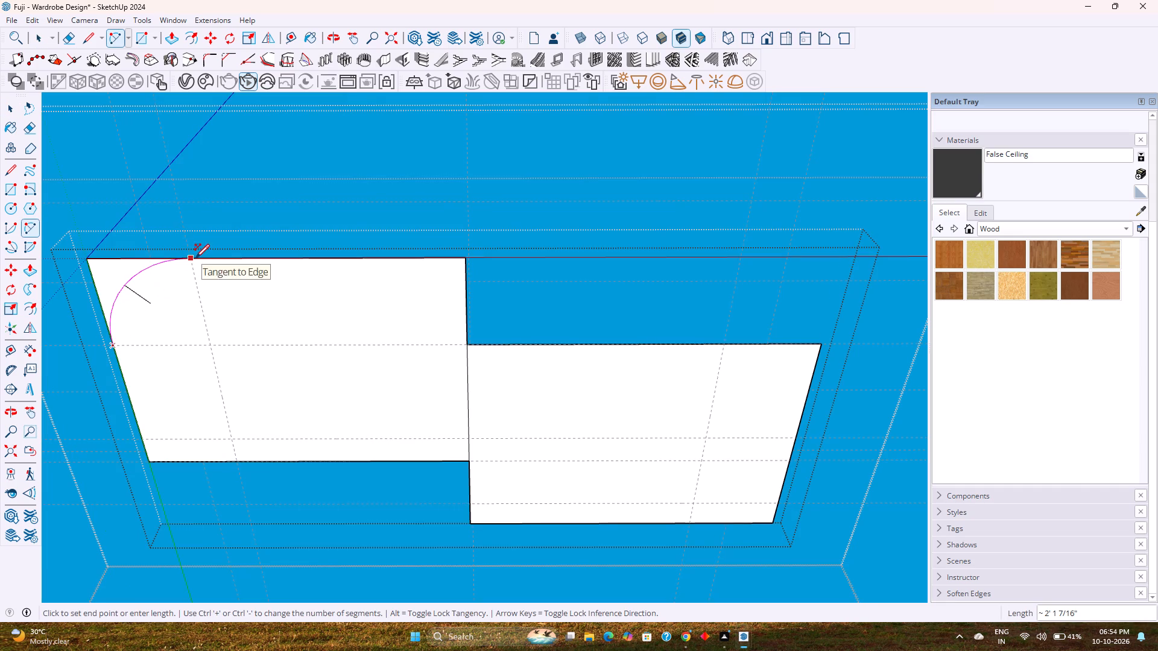
pyautogui.doubleClick(195, 258)
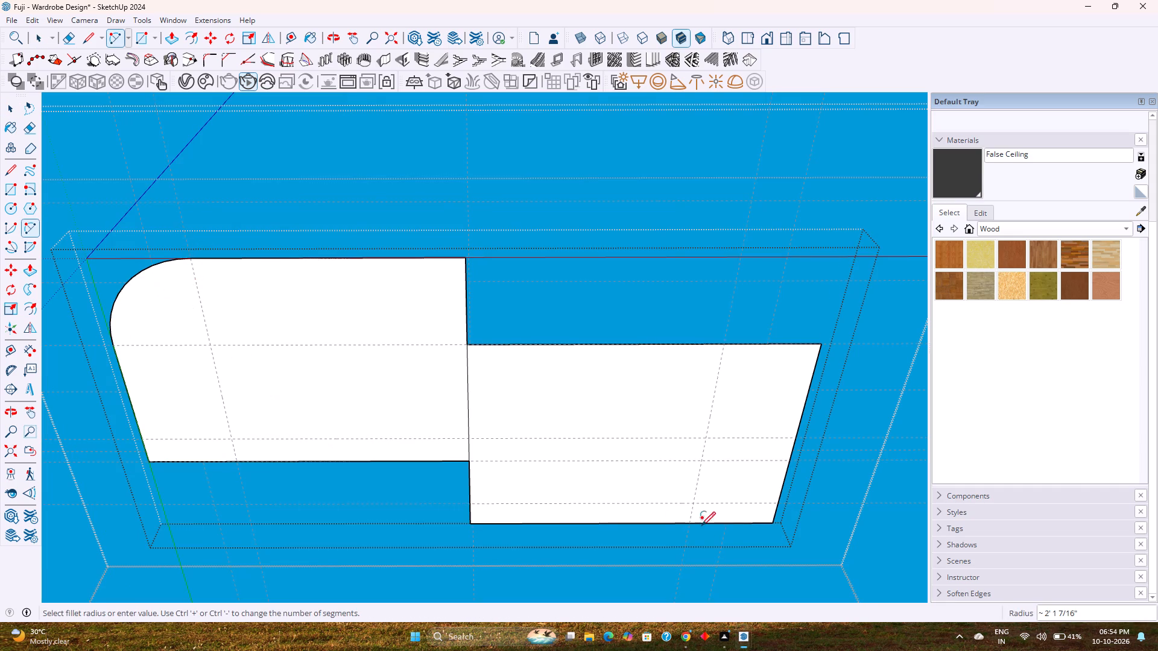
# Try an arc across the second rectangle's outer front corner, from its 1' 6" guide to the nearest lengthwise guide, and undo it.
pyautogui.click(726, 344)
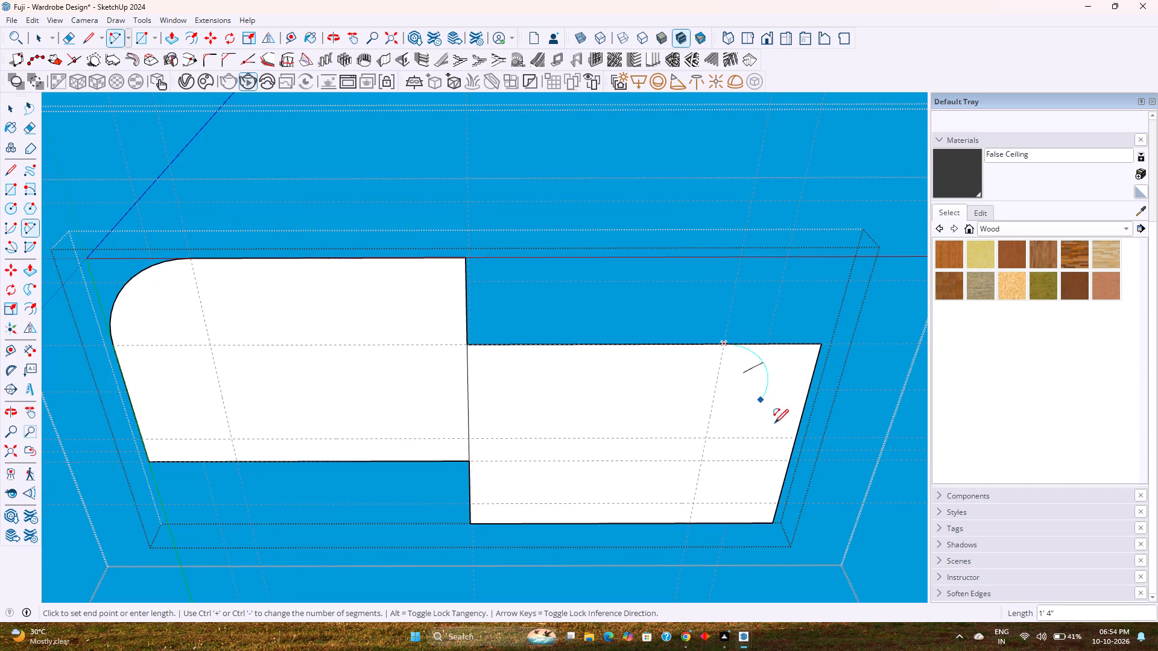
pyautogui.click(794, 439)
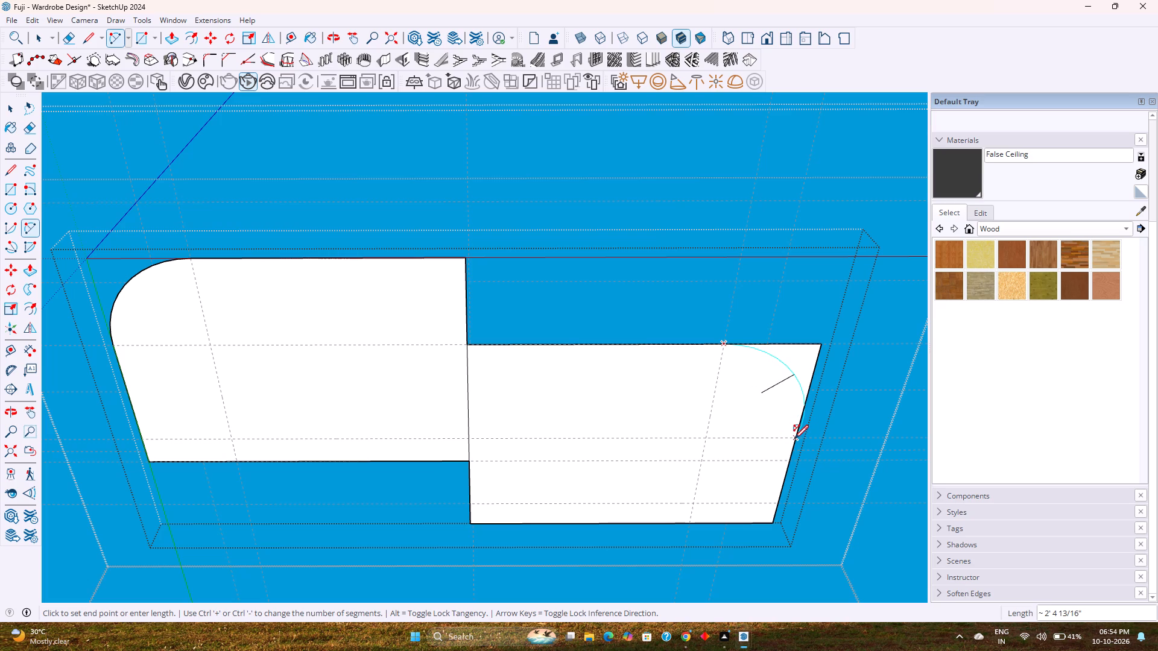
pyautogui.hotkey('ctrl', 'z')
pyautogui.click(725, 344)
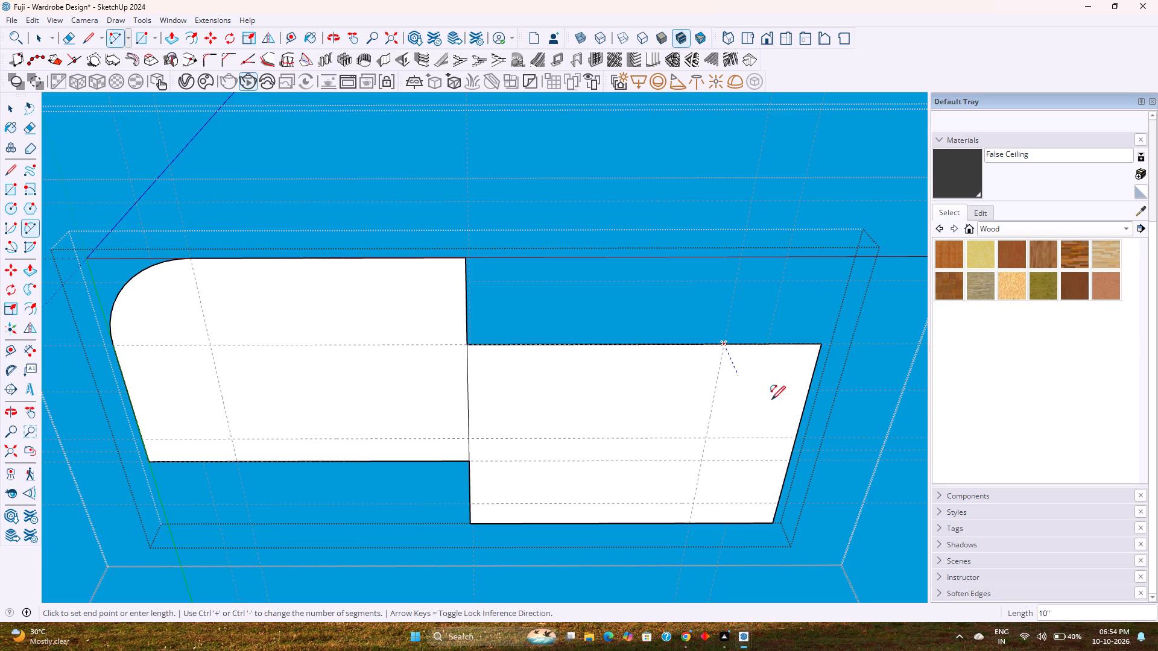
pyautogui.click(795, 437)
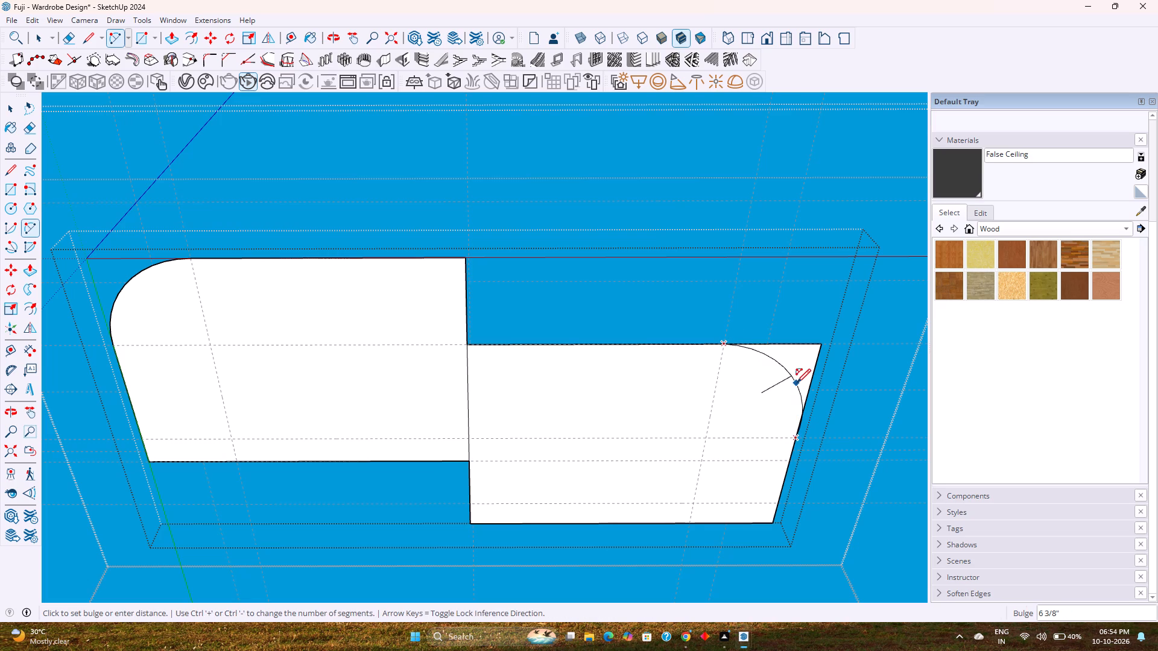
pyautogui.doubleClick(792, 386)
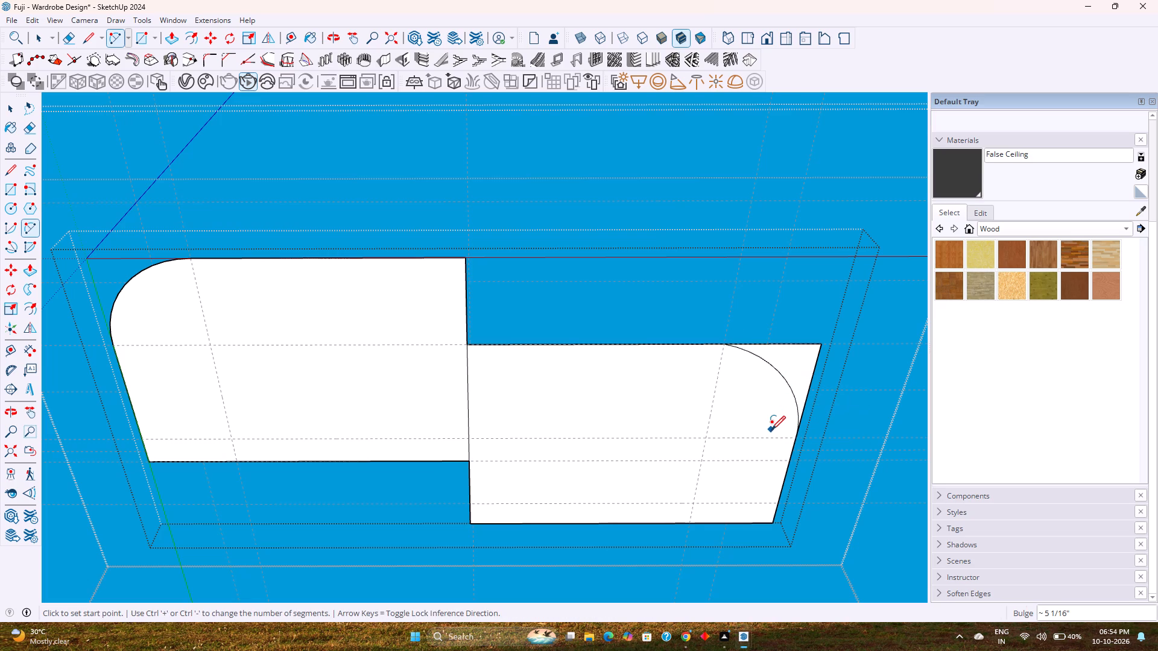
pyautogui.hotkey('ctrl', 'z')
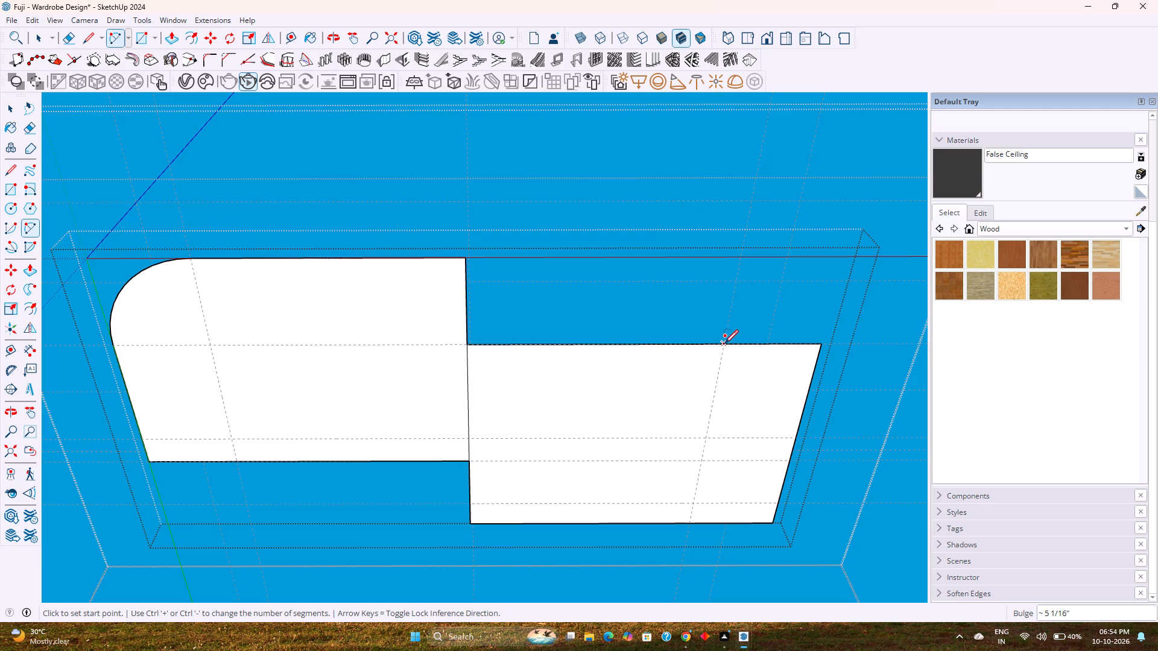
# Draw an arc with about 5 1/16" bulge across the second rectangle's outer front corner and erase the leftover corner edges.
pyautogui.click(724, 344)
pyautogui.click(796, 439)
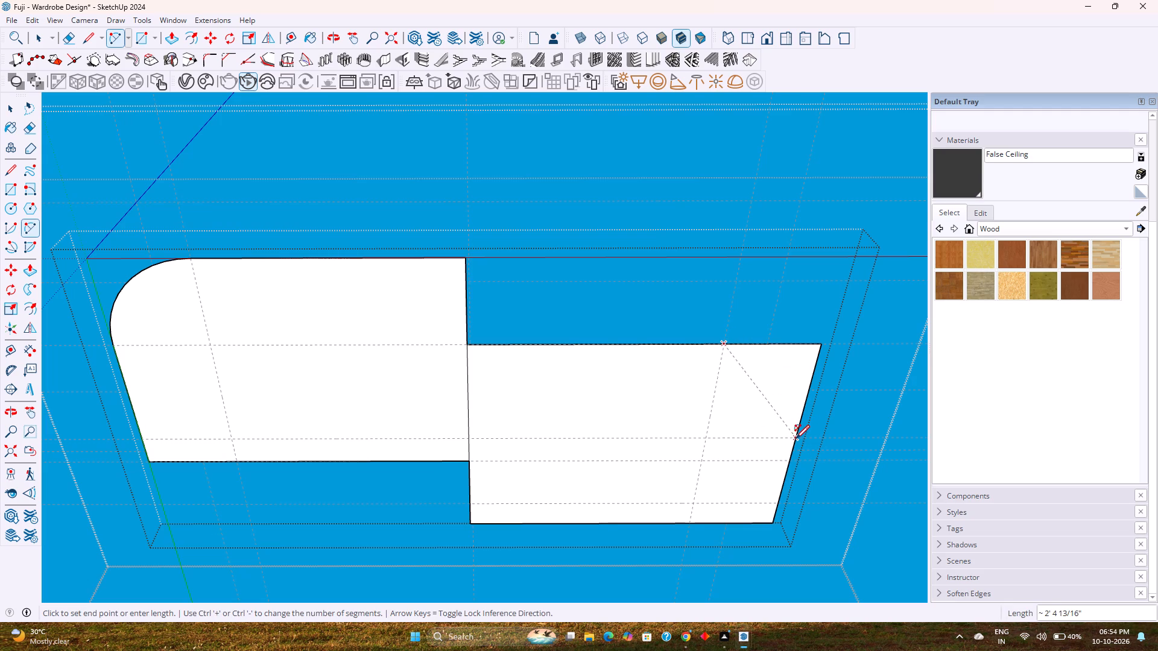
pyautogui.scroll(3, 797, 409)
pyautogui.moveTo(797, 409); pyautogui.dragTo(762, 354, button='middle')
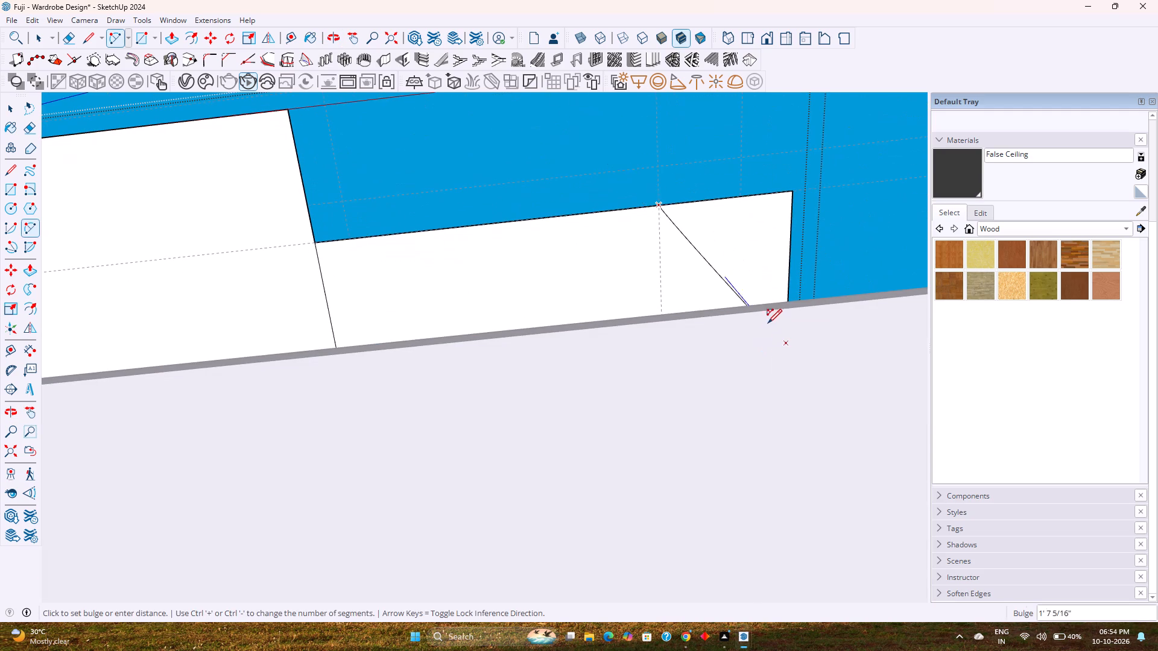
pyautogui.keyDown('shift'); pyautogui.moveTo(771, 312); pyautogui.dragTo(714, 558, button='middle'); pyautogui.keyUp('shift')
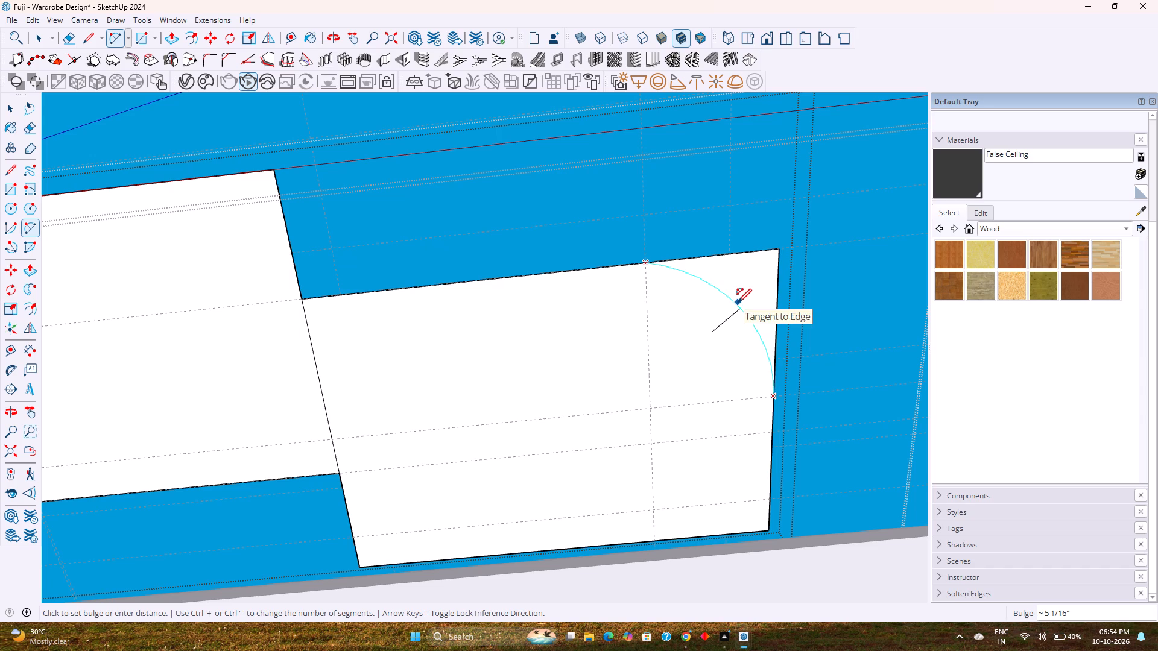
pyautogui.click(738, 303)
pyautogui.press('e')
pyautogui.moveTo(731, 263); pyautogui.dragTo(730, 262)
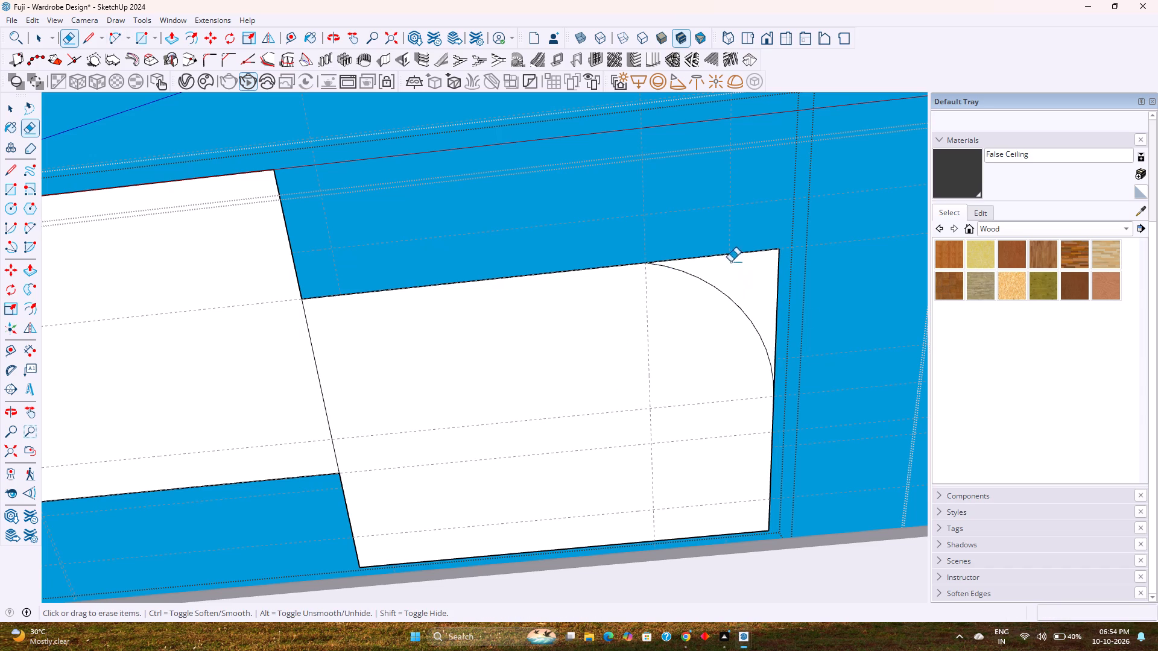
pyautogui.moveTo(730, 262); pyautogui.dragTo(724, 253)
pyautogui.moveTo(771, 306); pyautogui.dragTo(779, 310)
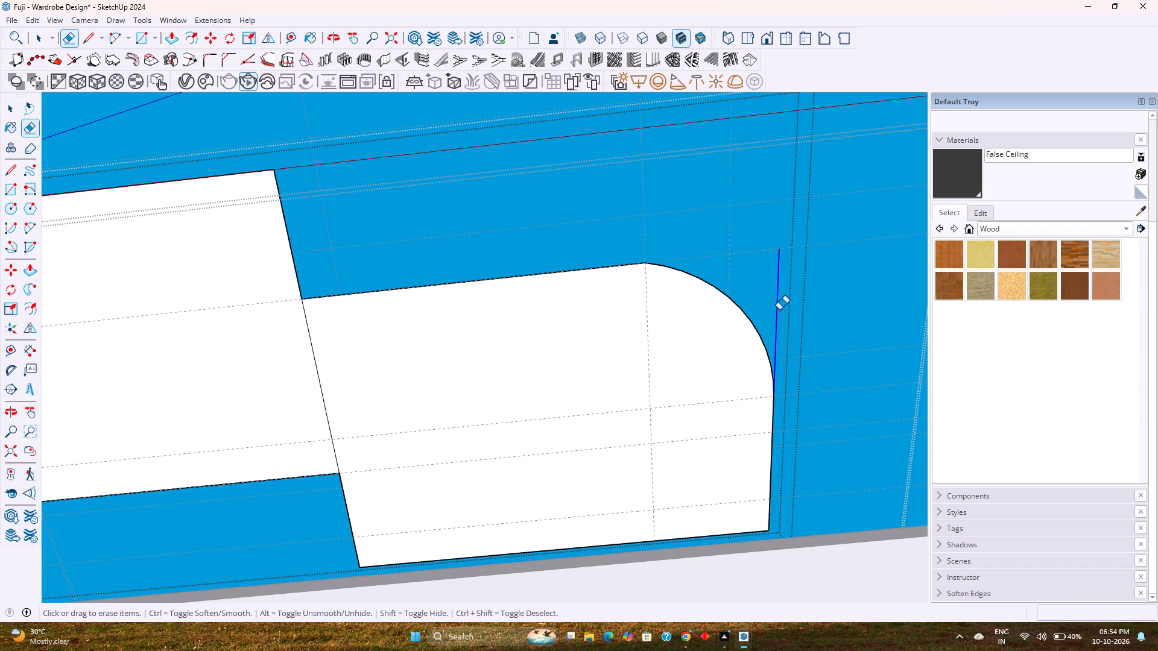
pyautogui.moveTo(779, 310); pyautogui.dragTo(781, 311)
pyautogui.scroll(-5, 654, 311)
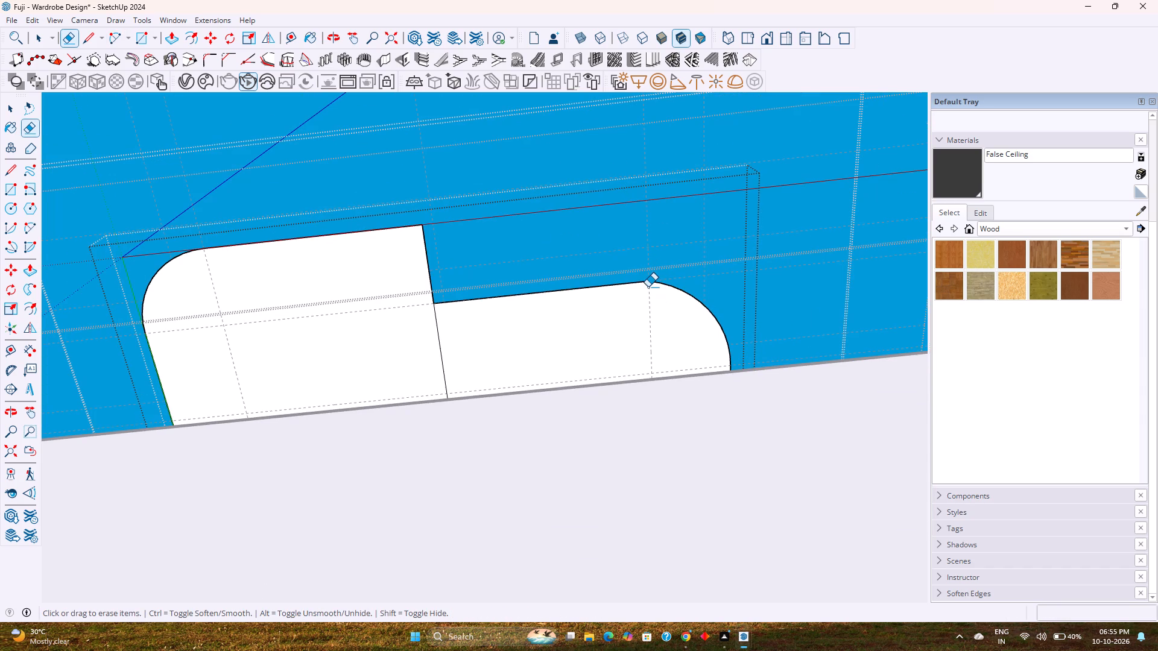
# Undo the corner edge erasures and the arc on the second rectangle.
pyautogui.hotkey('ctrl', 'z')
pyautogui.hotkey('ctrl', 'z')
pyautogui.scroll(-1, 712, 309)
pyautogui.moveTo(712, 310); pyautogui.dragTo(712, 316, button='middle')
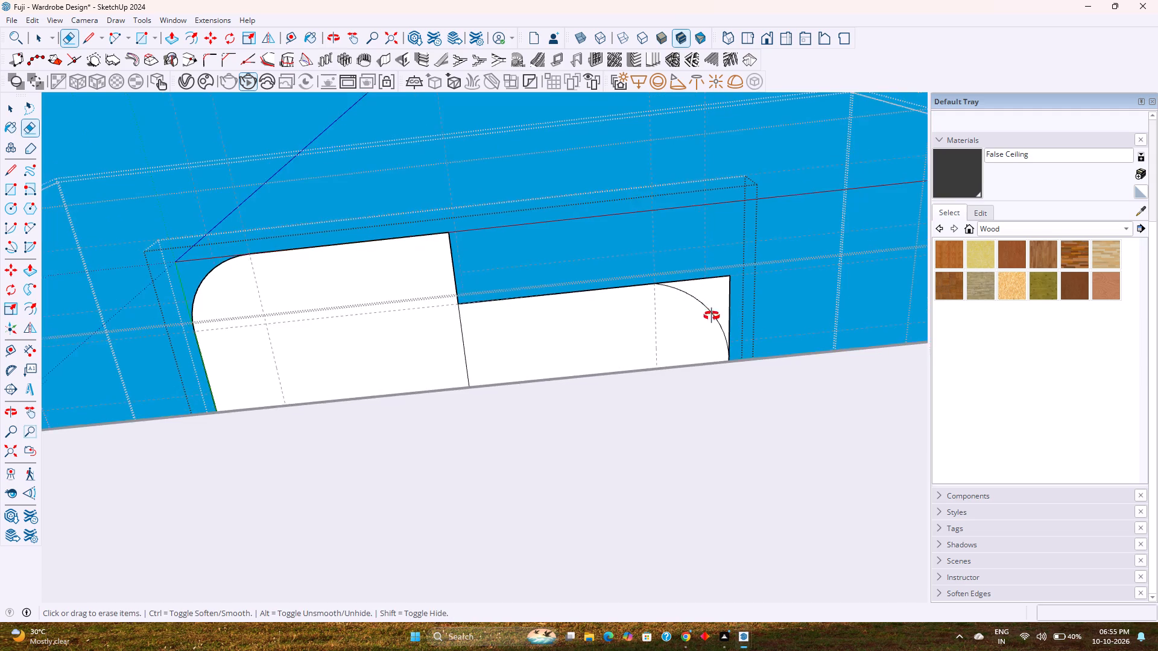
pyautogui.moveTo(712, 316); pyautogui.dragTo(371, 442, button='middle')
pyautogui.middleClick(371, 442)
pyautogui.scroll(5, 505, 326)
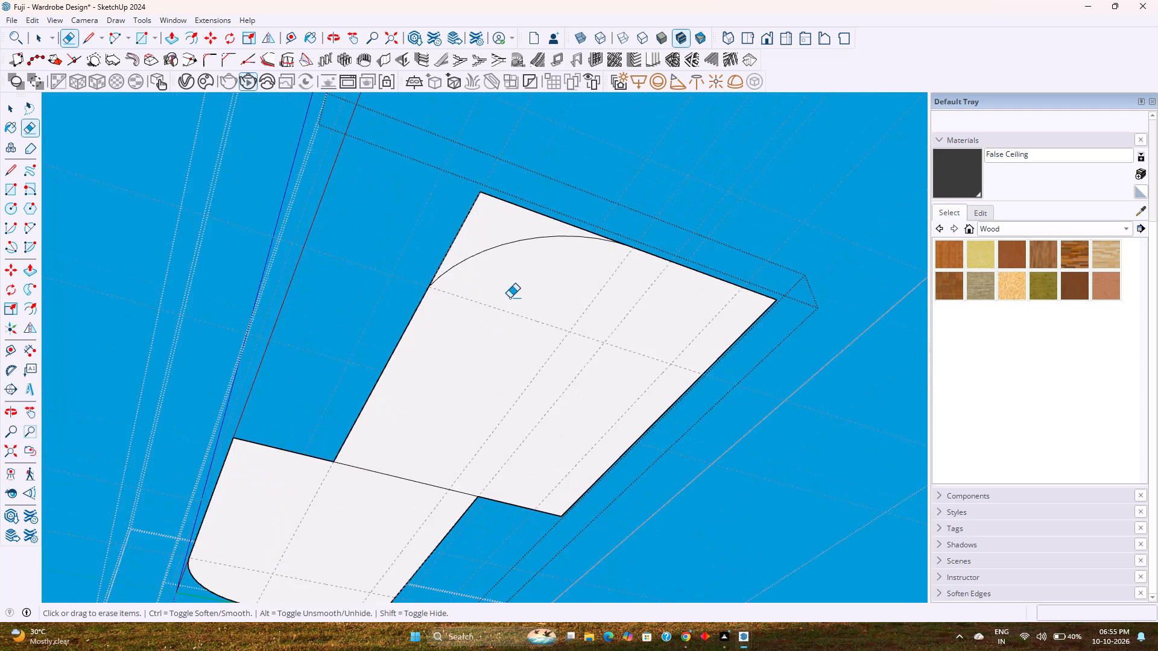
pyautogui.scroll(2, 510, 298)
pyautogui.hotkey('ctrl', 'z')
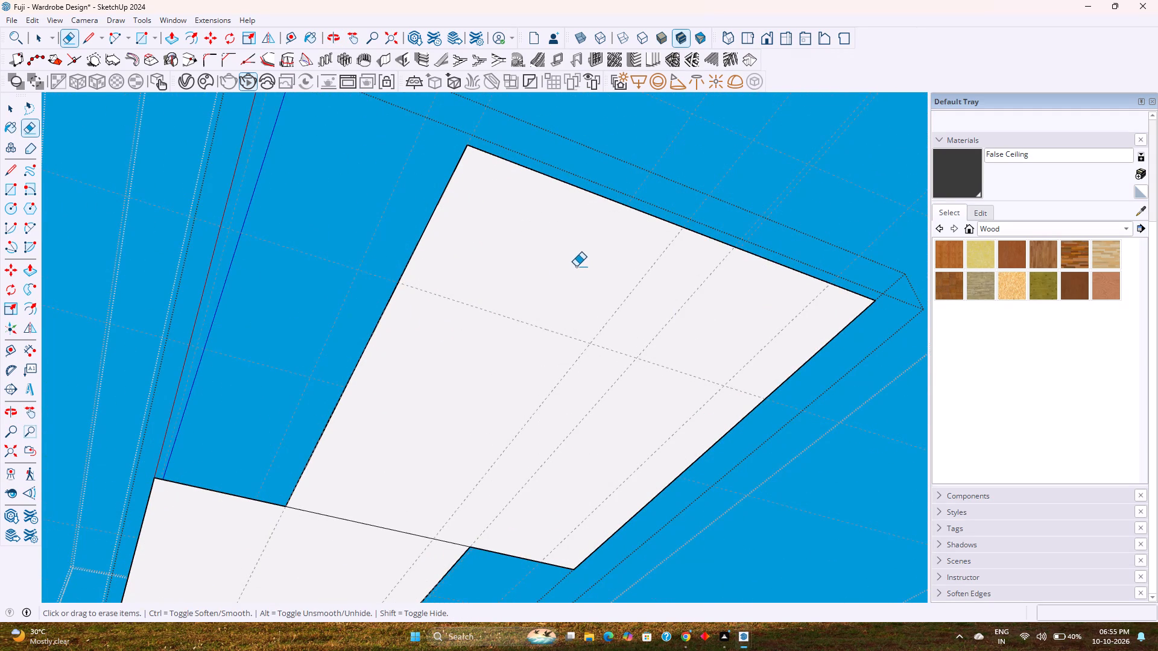
# Round the second rectangle's outer front corner with a tangent arc spanning about 2' 7 7/8", starting at the end edge's guide intersection.
pyautogui.press('a')
pyautogui.click(686, 226)
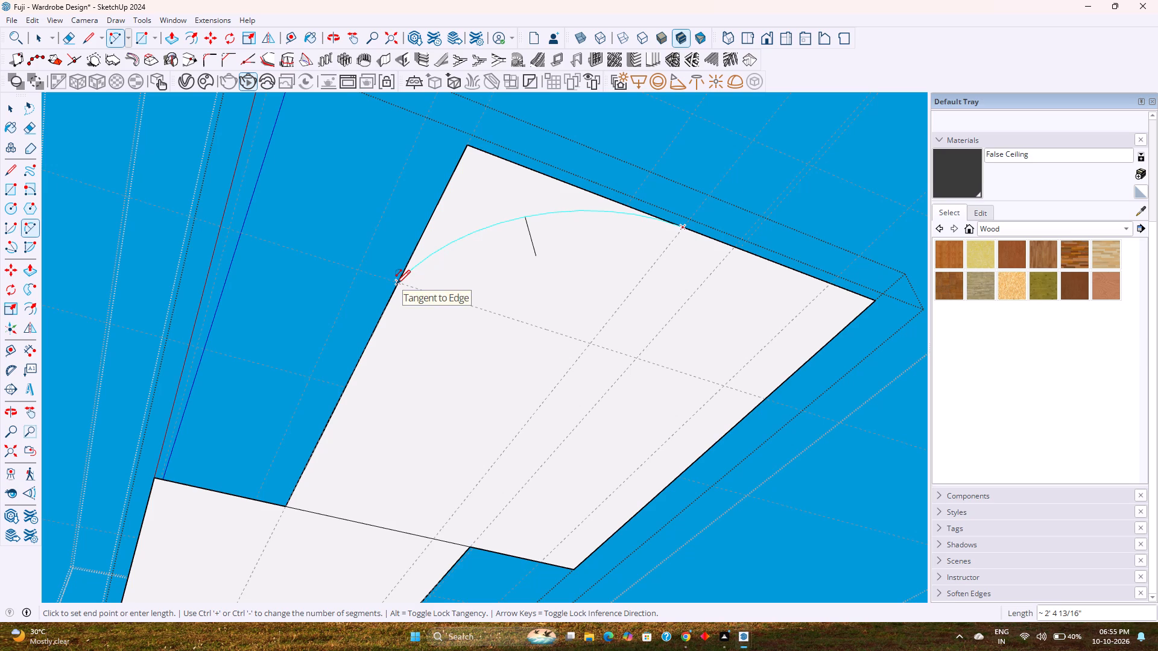
pyautogui.click(383, 316)
pyautogui.click(383, 316)
pyautogui.press('space')
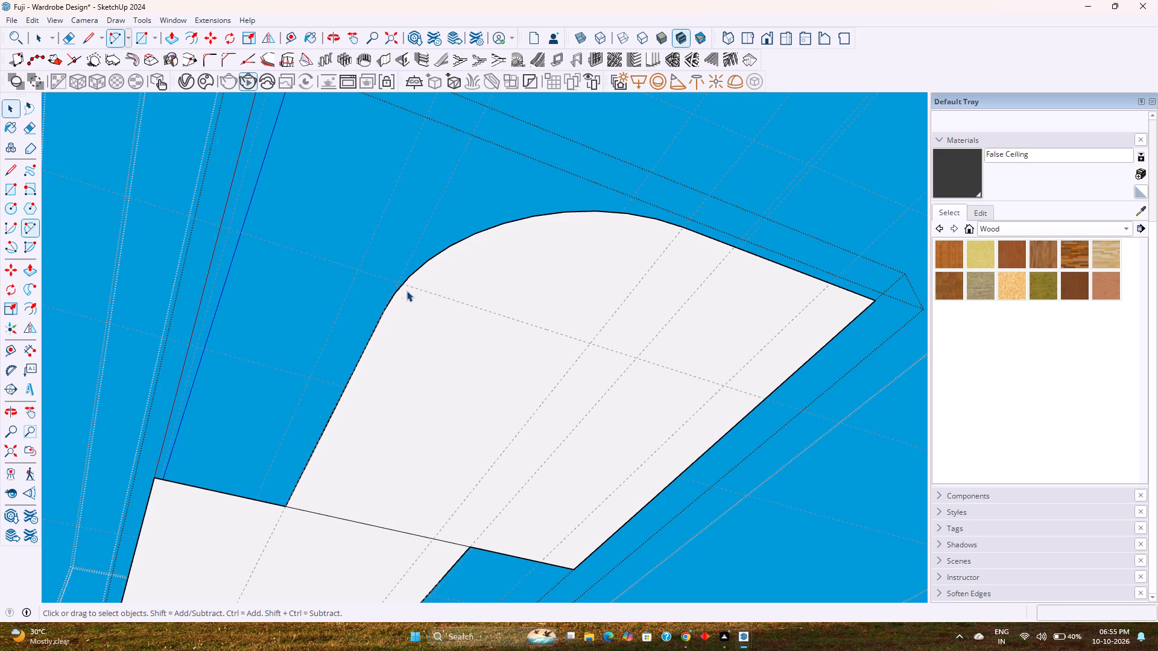
pyautogui.moveTo(408, 289); pyautogui.dragTo(835, 258, button='middle')
pyautogui.scroll(-4, 730, 274)
pyautogui.keyDown('shift'); pyautogui.moveTo(594, 309); pyautogui.dragTo(767, 437, button='middle'); pyautogui.keyUp('shift')
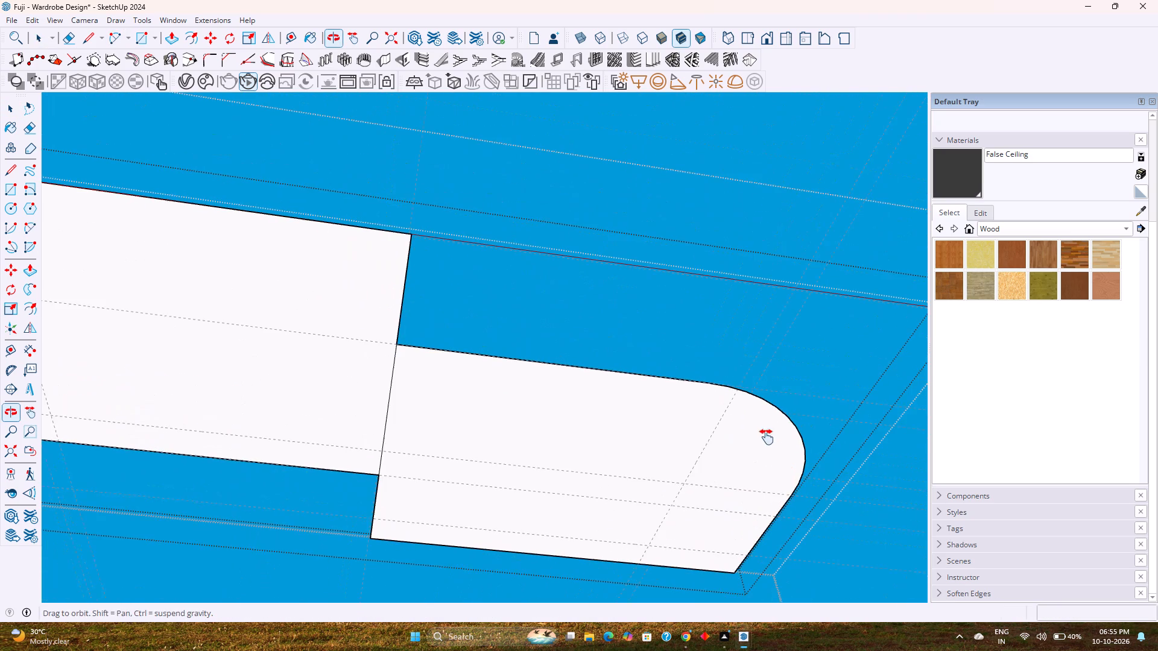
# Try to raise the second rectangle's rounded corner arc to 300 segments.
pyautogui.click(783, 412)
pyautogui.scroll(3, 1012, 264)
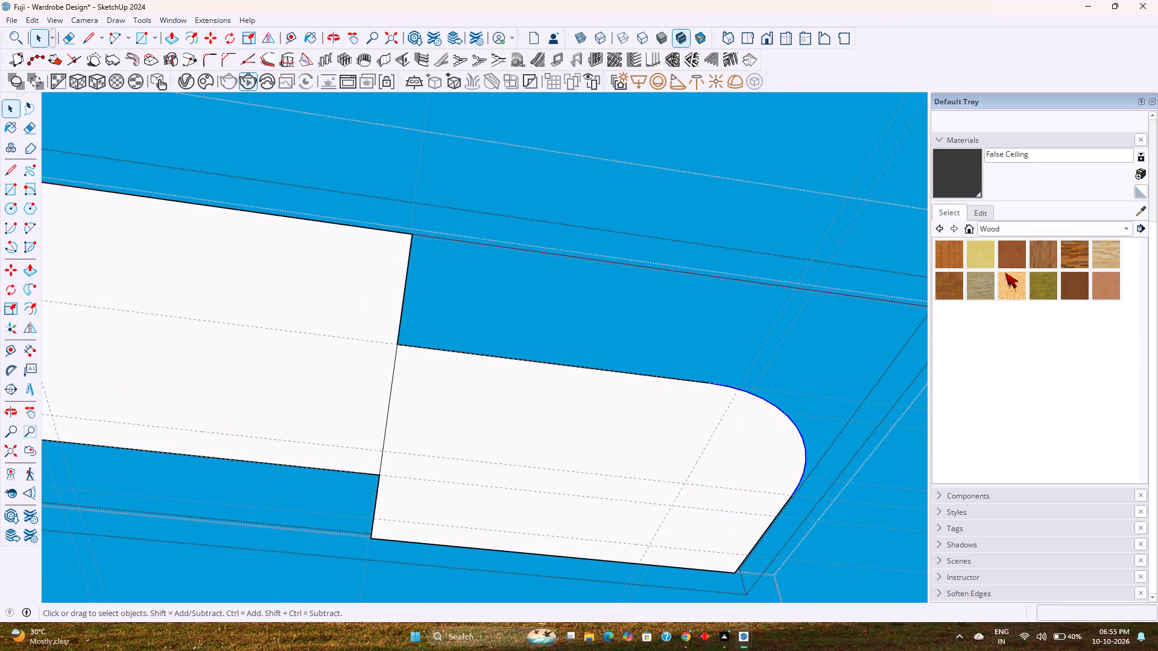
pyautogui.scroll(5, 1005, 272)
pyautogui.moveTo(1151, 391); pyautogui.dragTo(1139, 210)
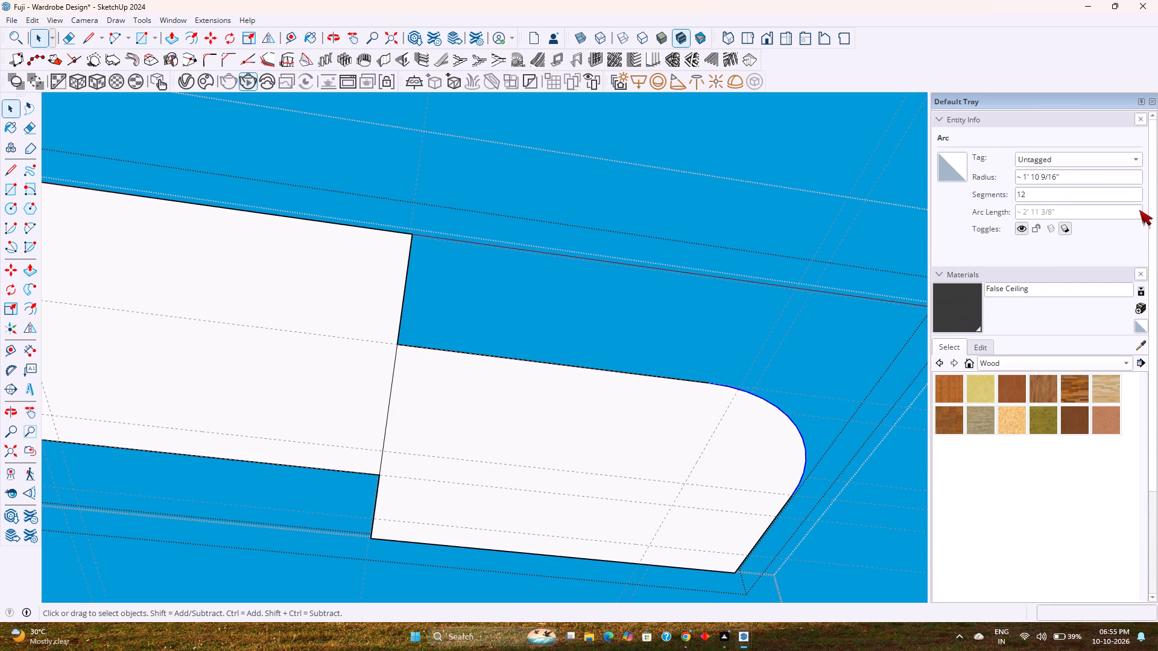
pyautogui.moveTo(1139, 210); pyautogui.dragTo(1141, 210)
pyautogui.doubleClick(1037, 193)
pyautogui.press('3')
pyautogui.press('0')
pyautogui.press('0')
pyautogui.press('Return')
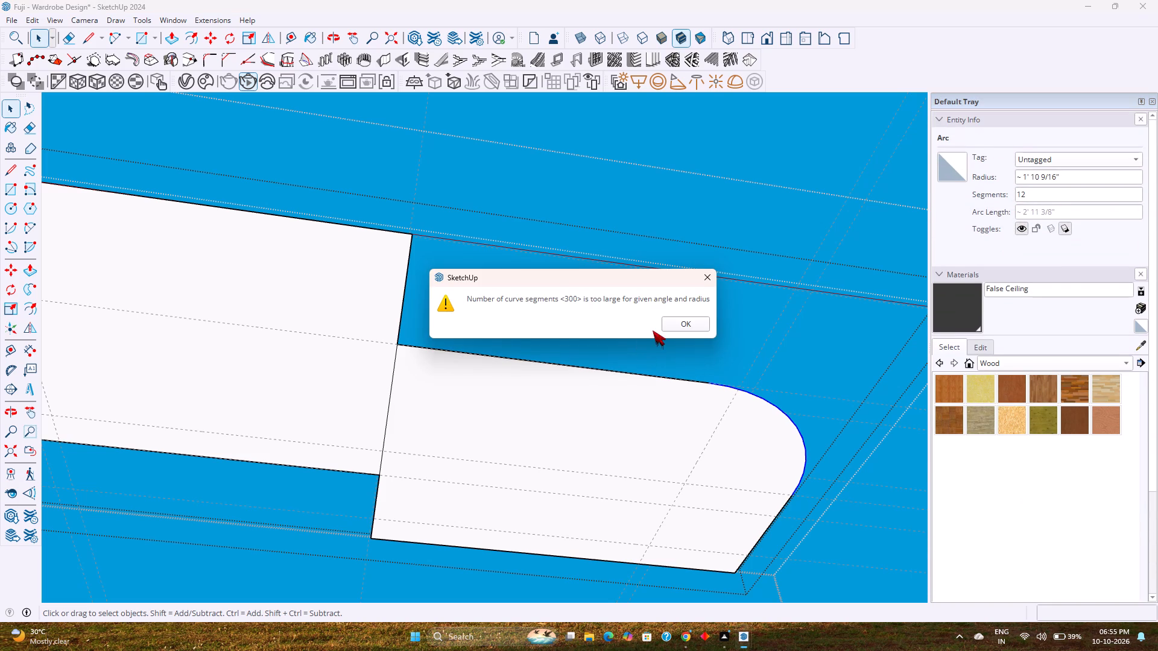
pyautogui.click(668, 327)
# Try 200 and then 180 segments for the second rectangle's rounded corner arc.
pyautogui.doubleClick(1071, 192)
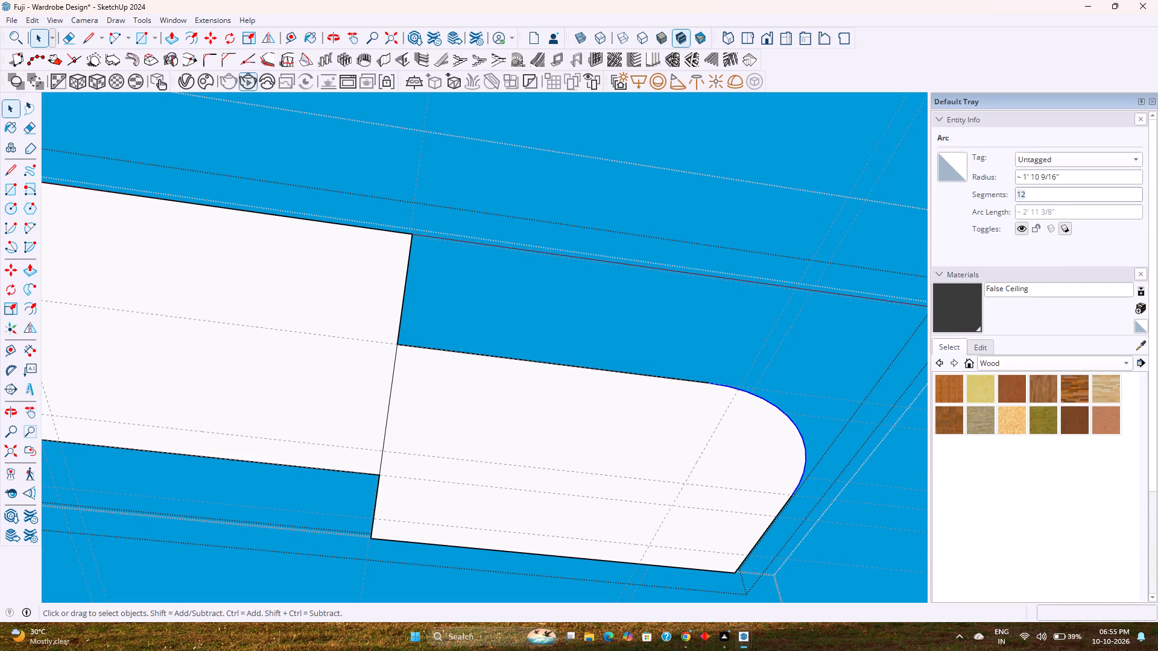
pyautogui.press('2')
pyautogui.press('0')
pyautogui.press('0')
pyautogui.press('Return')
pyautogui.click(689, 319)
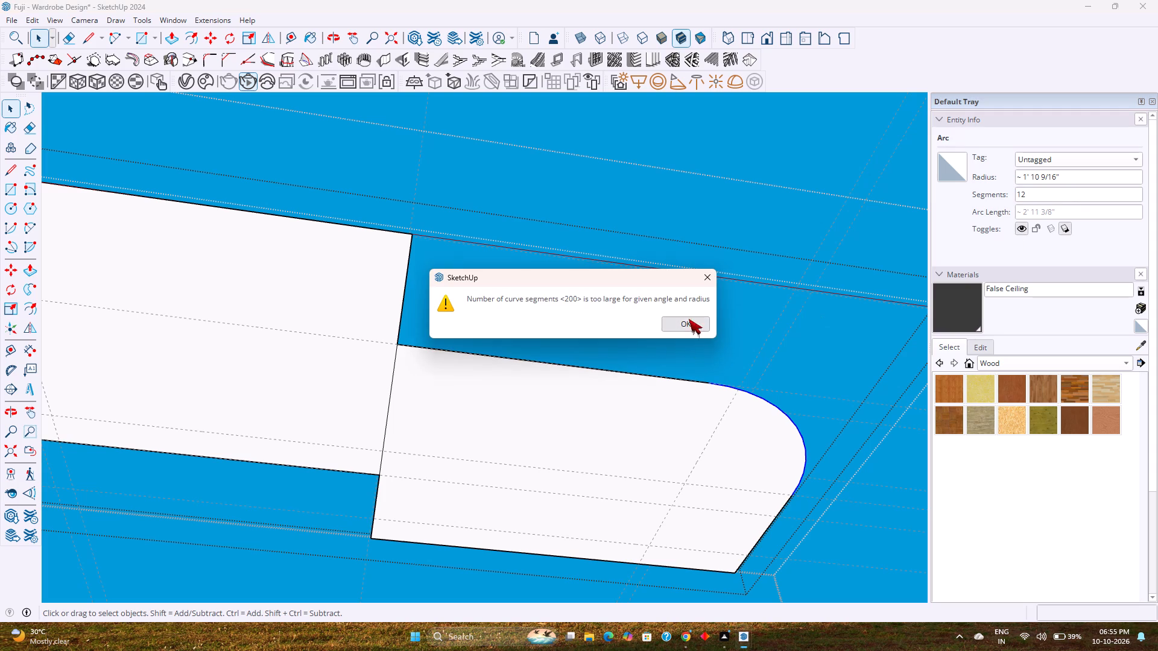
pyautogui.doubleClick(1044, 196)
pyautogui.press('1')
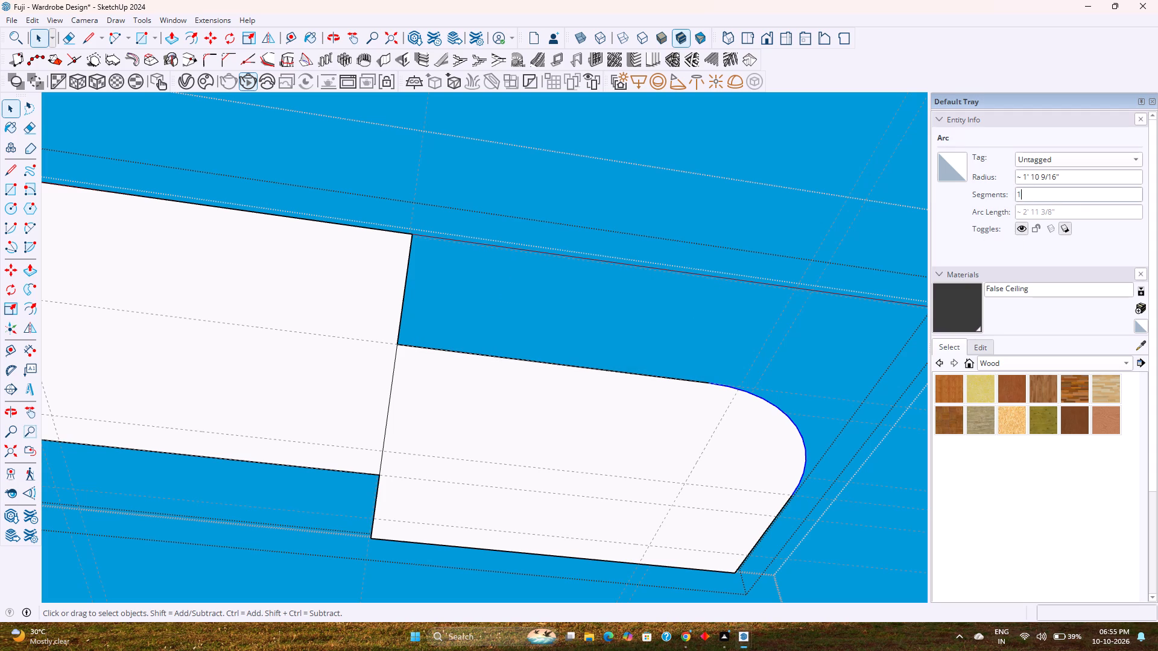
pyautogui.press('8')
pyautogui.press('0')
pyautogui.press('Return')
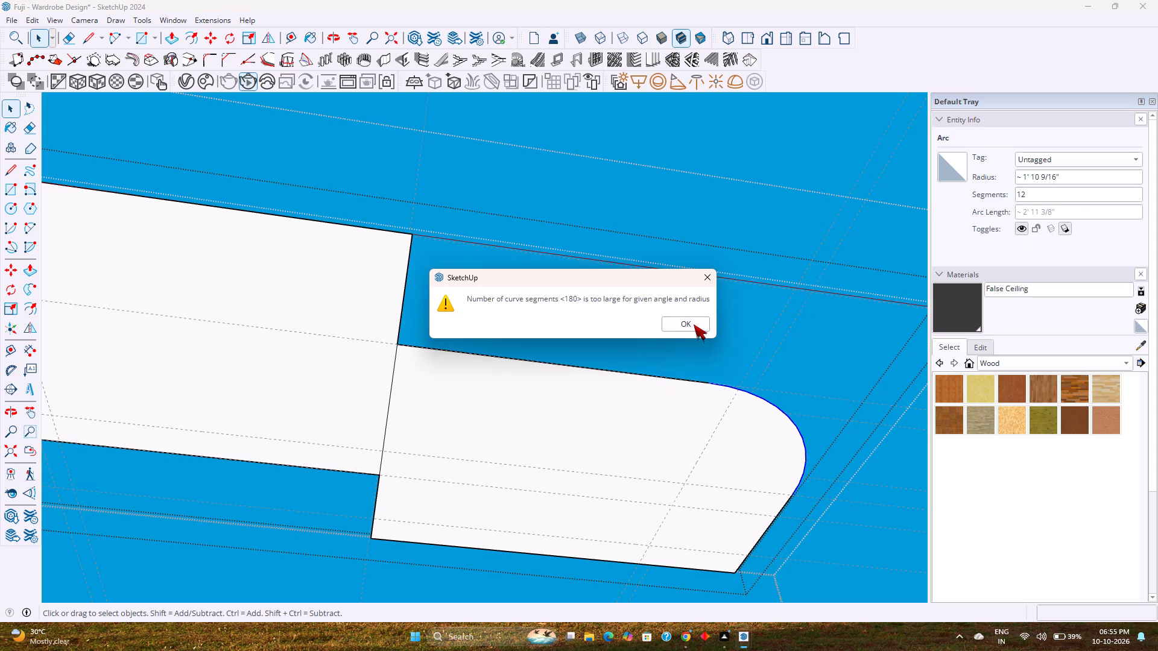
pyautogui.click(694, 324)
# Set the second rectangle's rounded corner arc to 100 segments.
pyautogui.doubleClick(1031, 192)
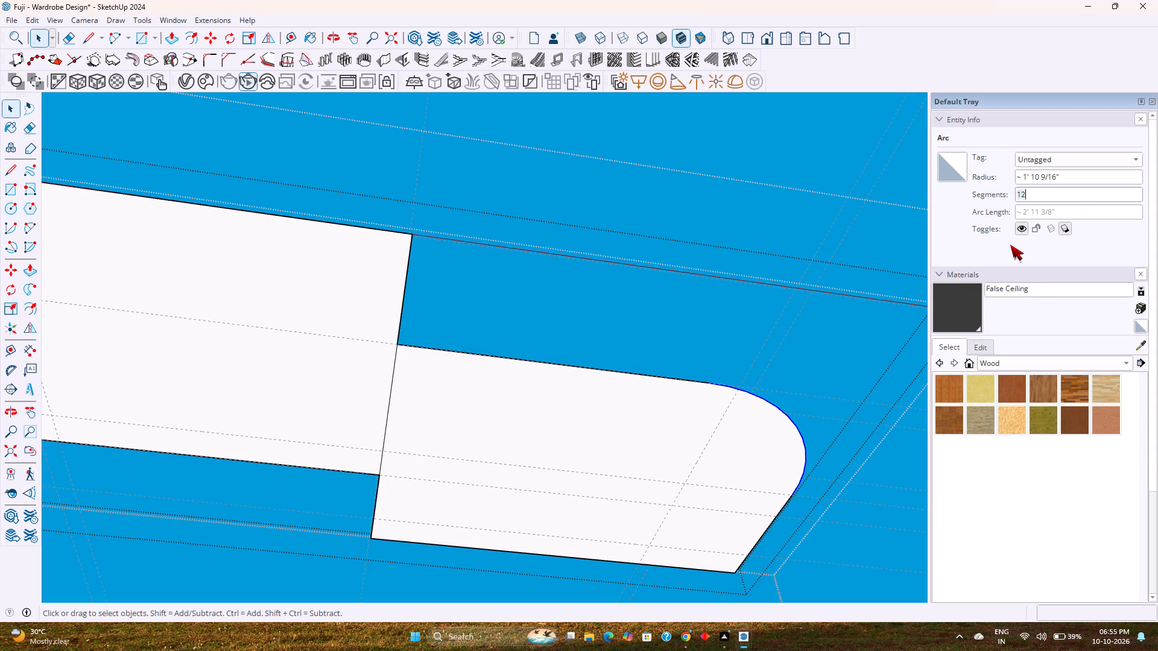
pyautogui.press('1')
pyautogui.write('00')
pyautogui.press('Return')
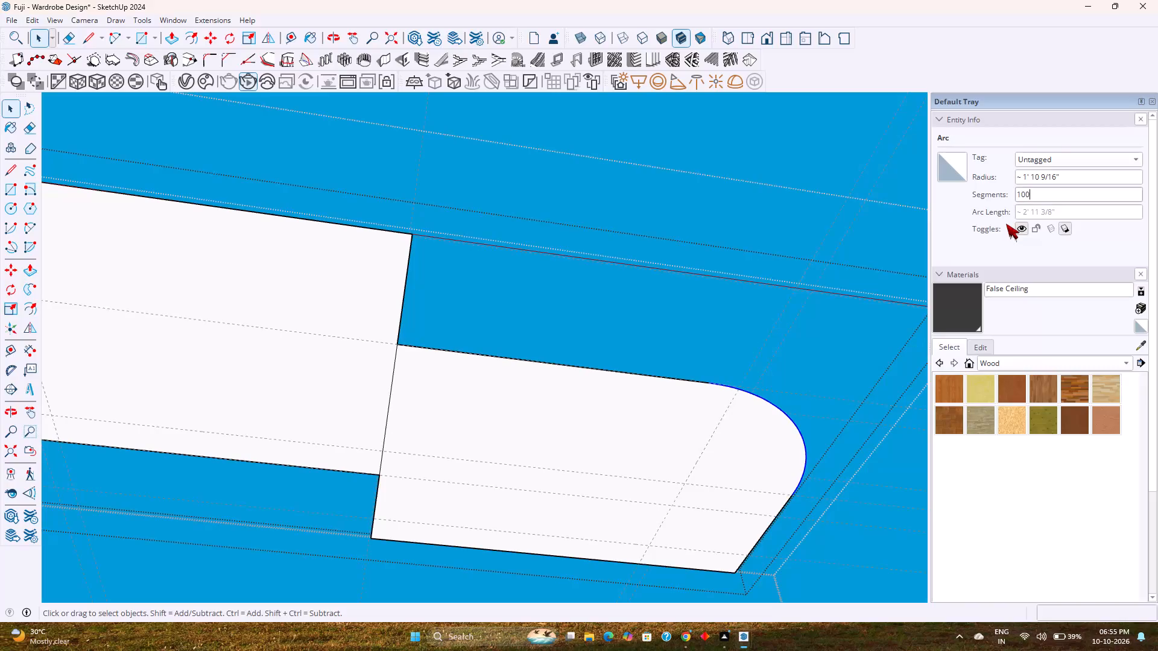
# Set the first rectangle's rounded corner arc to 100 segments.
pyautogui.keyDown('shift'); pyautogui.moveTo(563, 371); pyautogui.dragTo(876, 446, button='middle'); pyautogui.keyUp('shift')
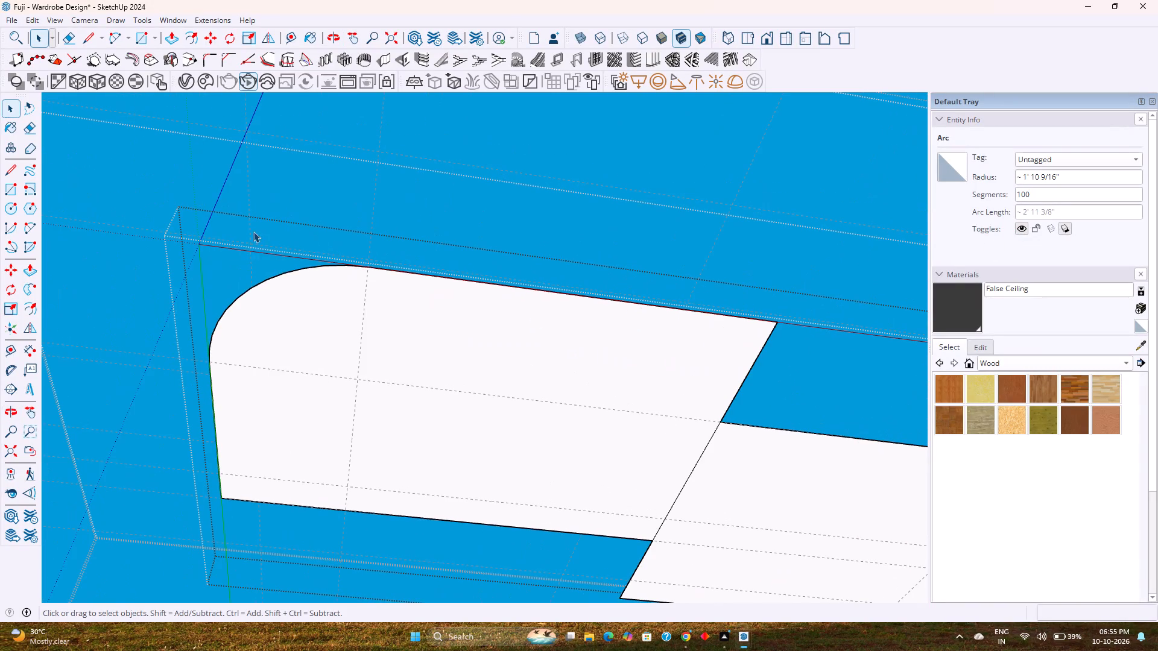
pyautogui.click(287, 273)
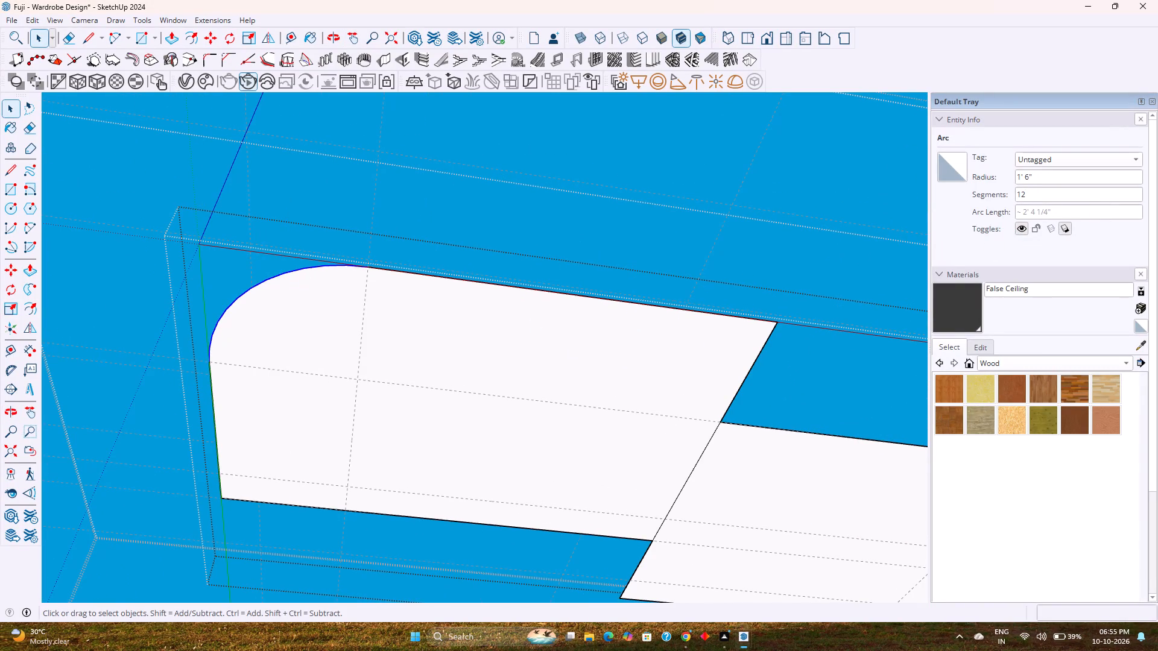
pyautogui.doubleClick(1074, 189)
pyautogui.write('100')
pyautogui.press('Return')
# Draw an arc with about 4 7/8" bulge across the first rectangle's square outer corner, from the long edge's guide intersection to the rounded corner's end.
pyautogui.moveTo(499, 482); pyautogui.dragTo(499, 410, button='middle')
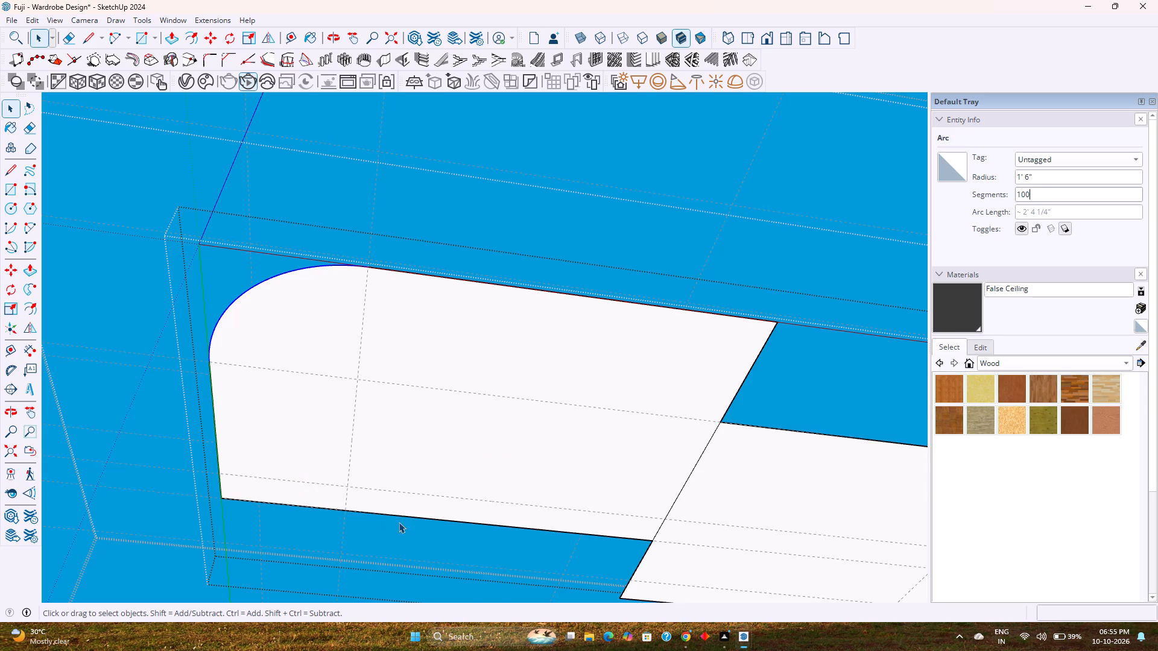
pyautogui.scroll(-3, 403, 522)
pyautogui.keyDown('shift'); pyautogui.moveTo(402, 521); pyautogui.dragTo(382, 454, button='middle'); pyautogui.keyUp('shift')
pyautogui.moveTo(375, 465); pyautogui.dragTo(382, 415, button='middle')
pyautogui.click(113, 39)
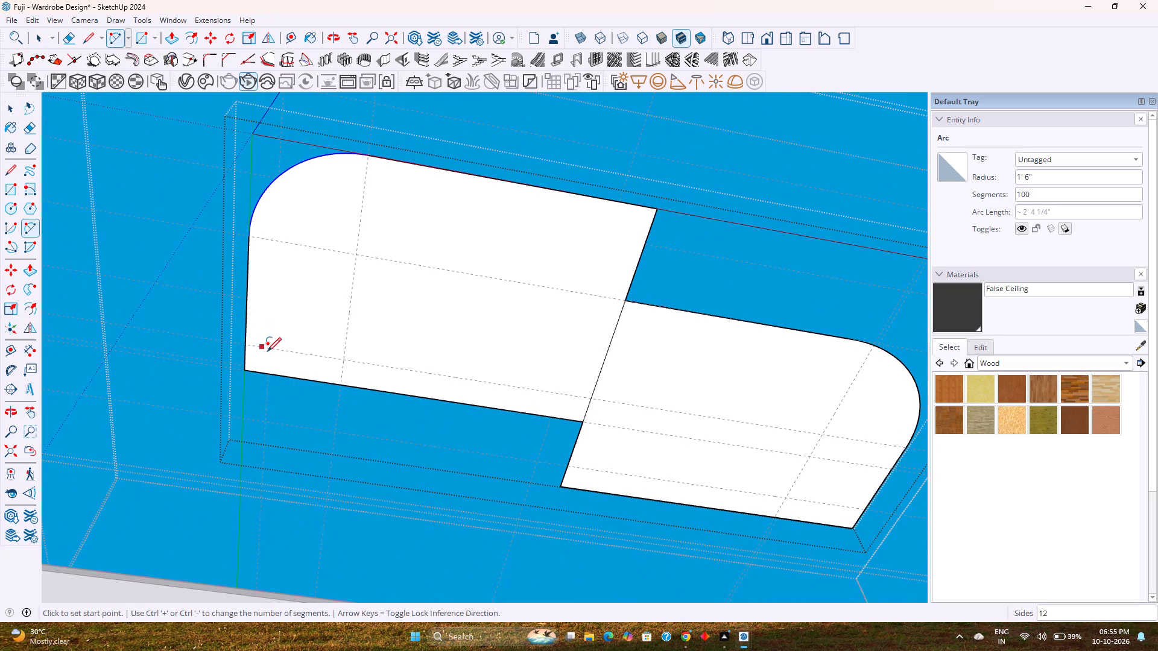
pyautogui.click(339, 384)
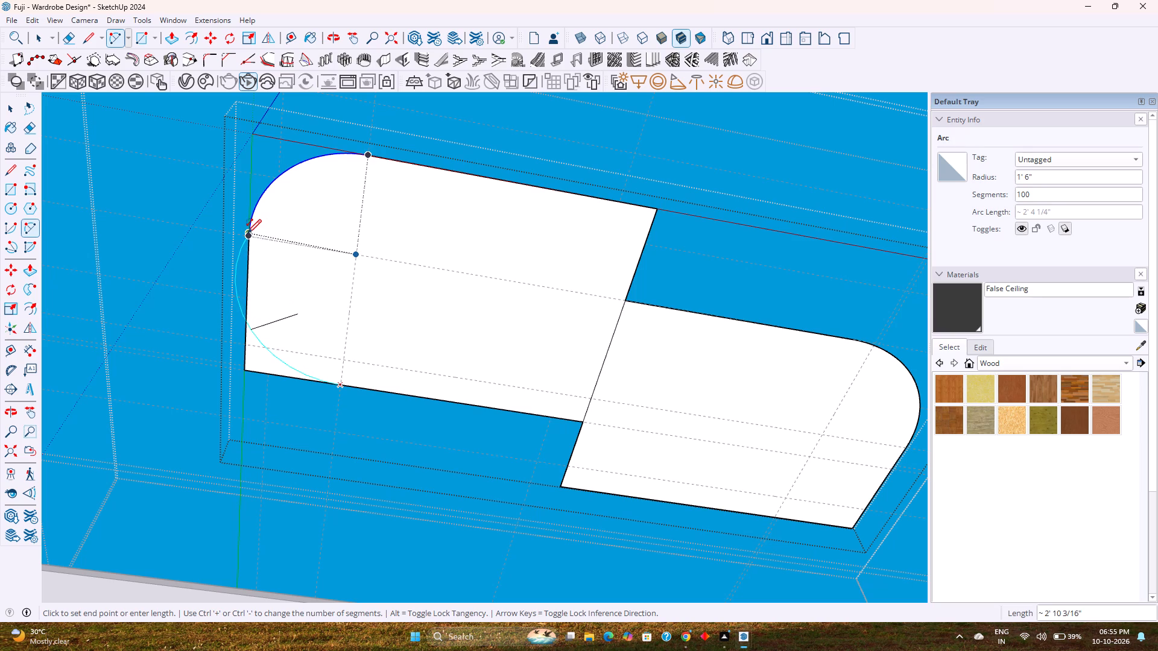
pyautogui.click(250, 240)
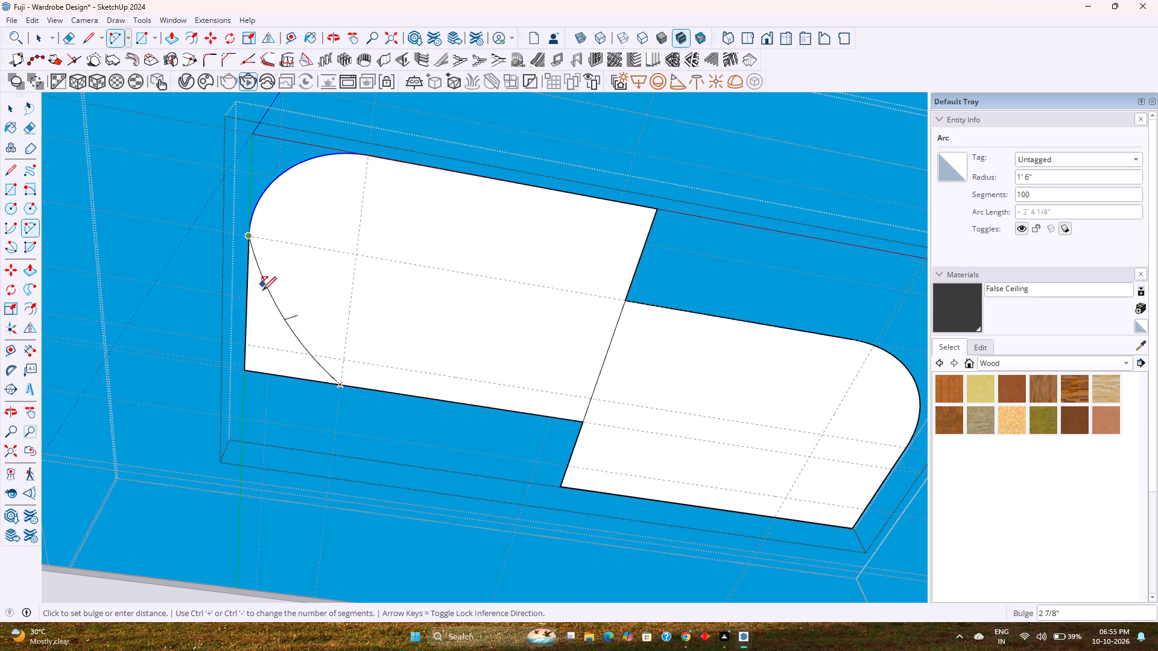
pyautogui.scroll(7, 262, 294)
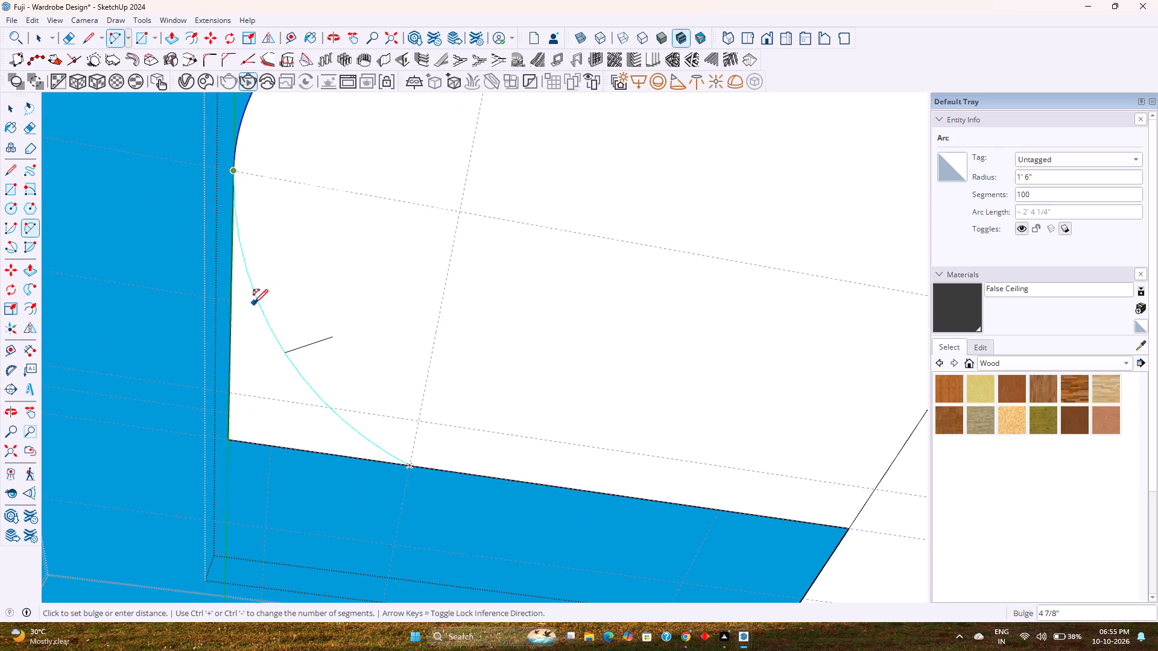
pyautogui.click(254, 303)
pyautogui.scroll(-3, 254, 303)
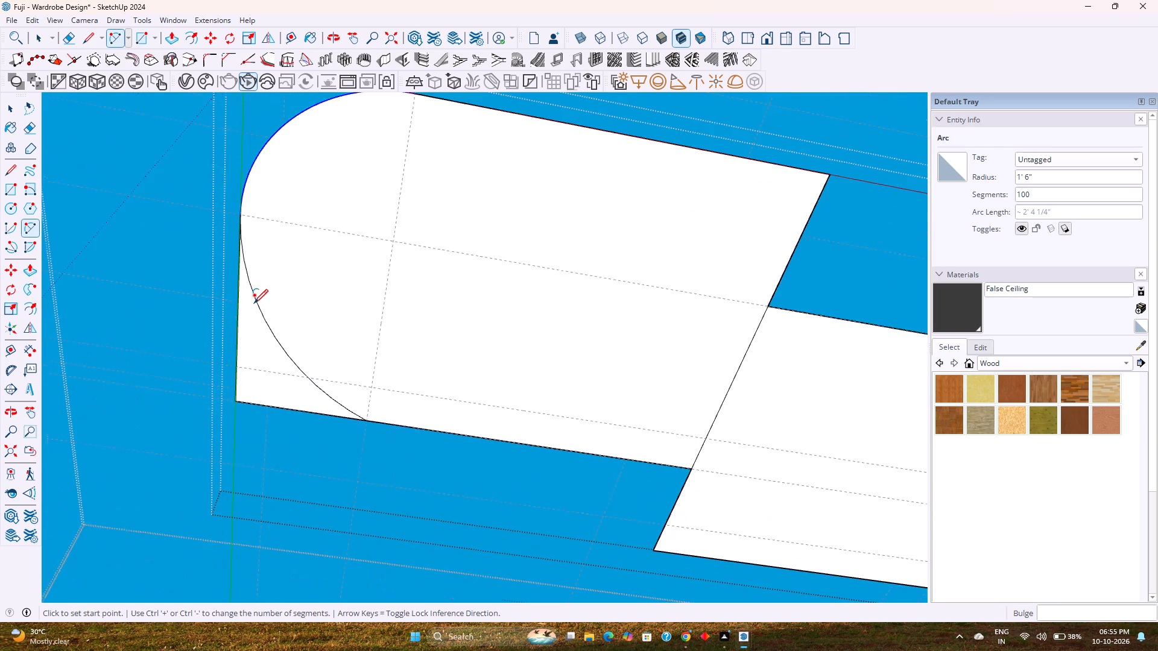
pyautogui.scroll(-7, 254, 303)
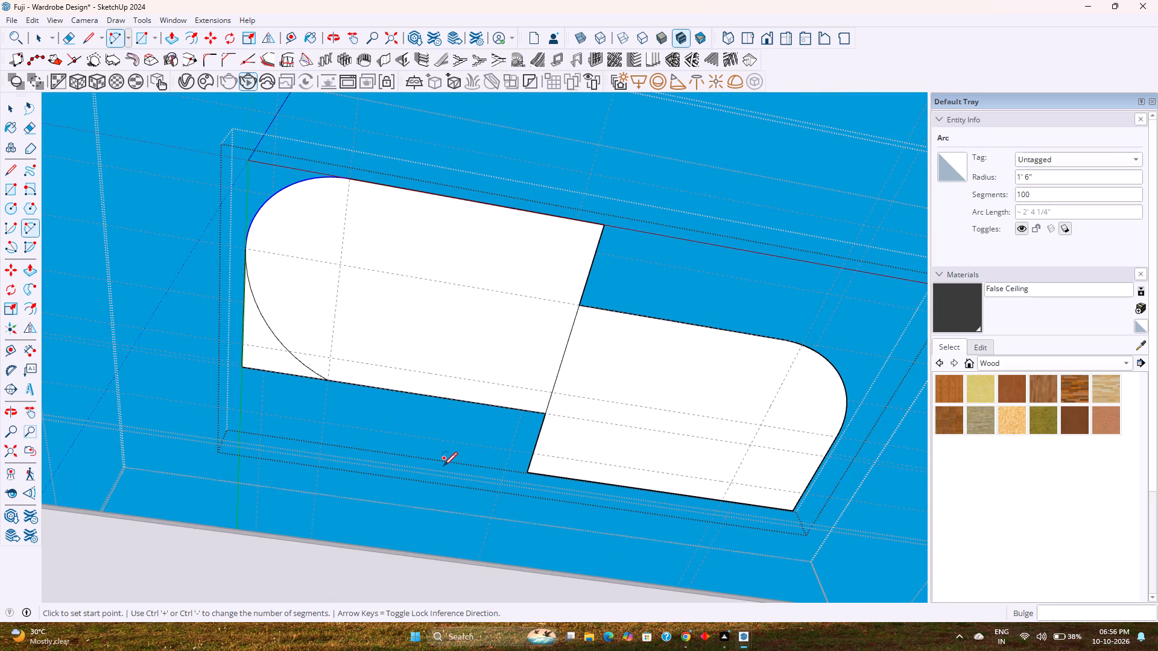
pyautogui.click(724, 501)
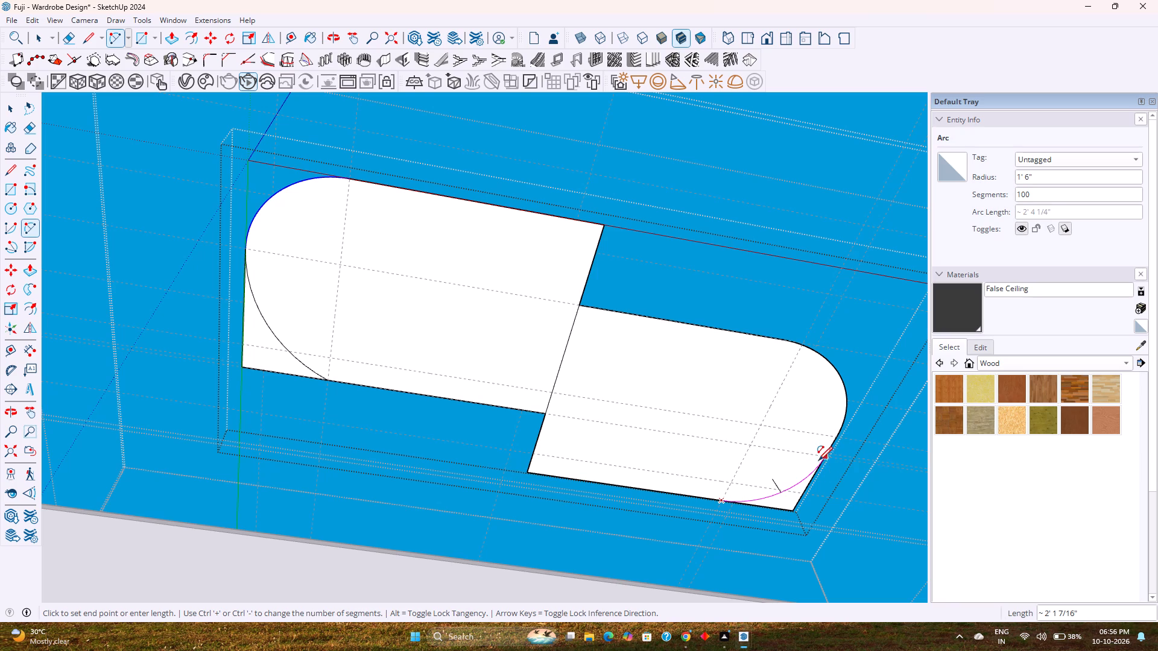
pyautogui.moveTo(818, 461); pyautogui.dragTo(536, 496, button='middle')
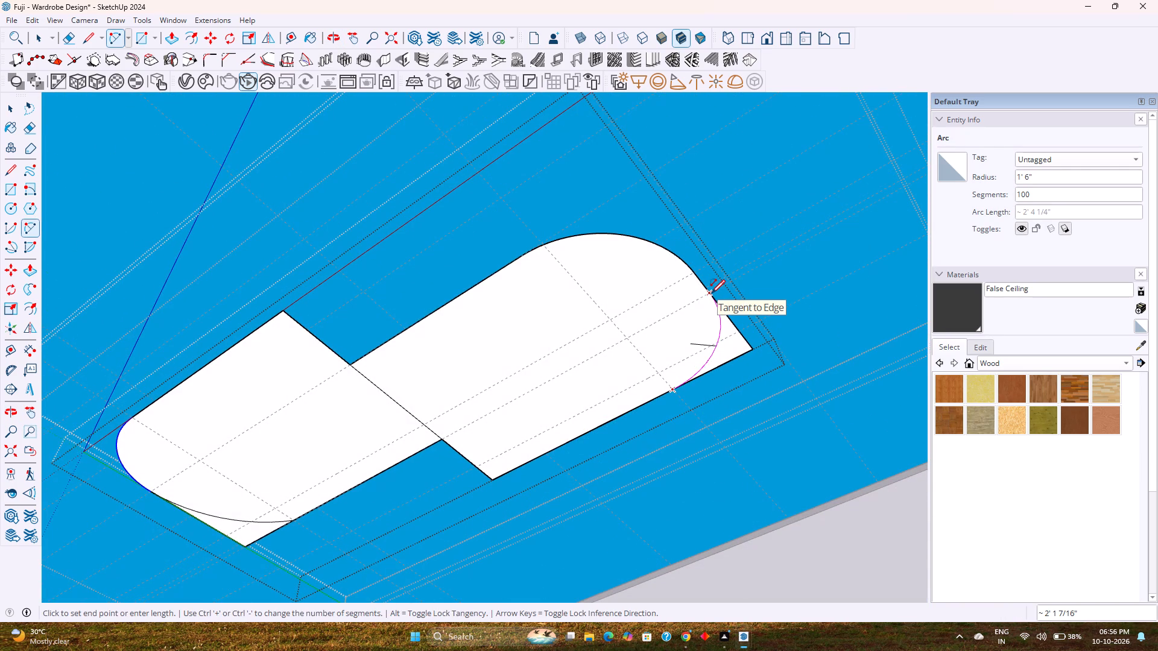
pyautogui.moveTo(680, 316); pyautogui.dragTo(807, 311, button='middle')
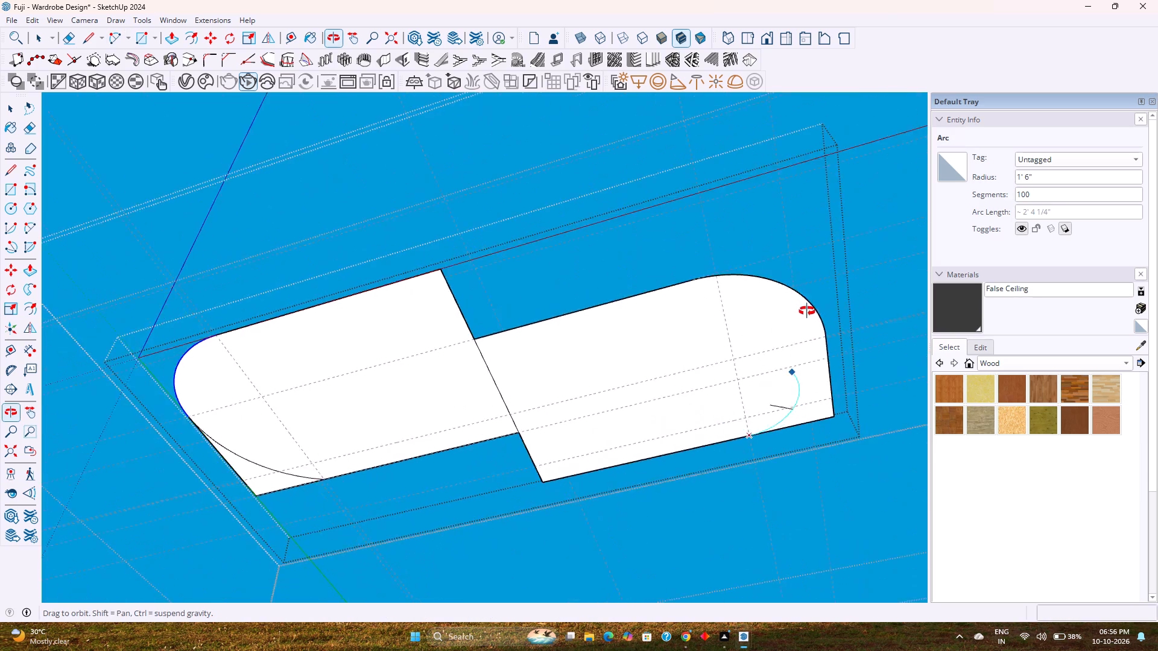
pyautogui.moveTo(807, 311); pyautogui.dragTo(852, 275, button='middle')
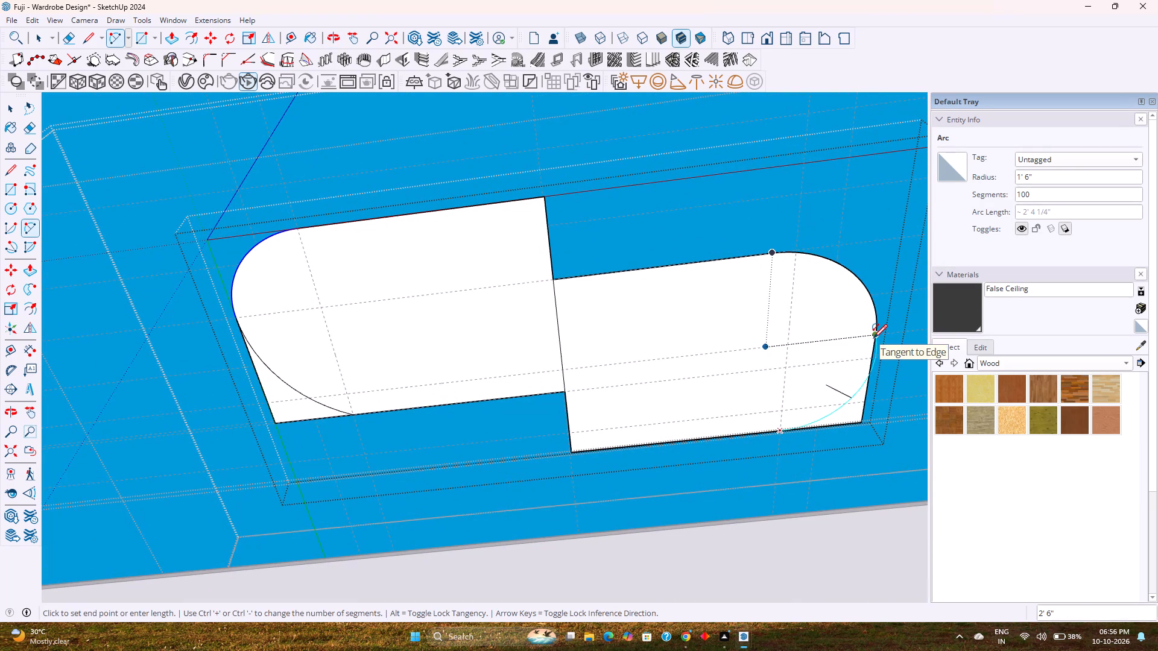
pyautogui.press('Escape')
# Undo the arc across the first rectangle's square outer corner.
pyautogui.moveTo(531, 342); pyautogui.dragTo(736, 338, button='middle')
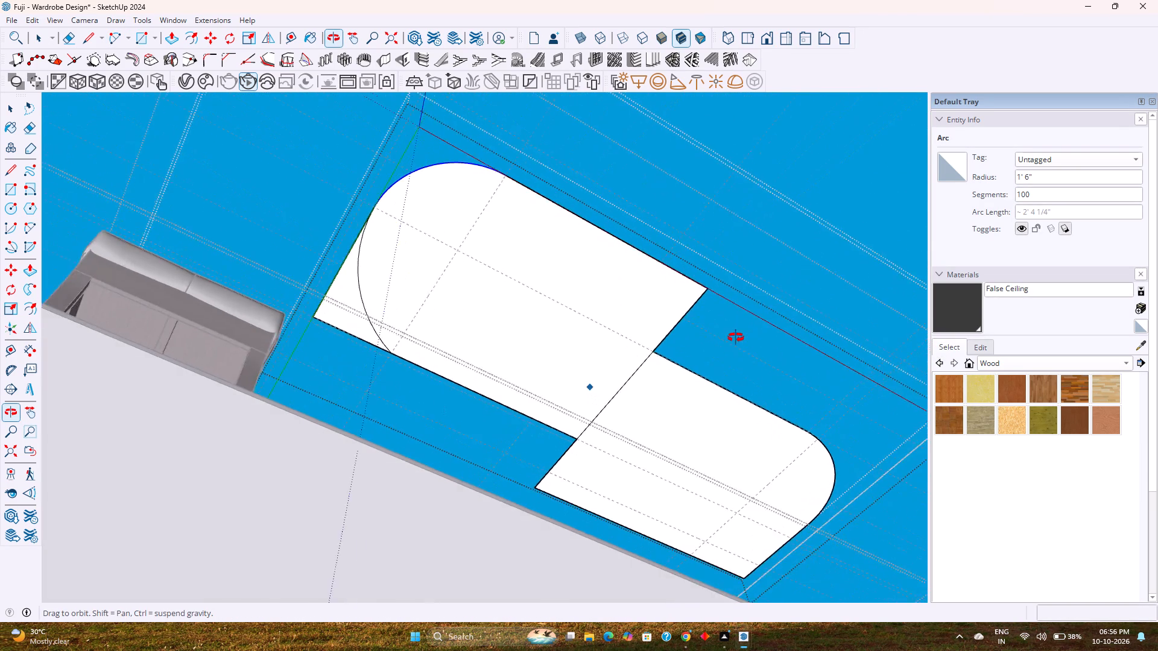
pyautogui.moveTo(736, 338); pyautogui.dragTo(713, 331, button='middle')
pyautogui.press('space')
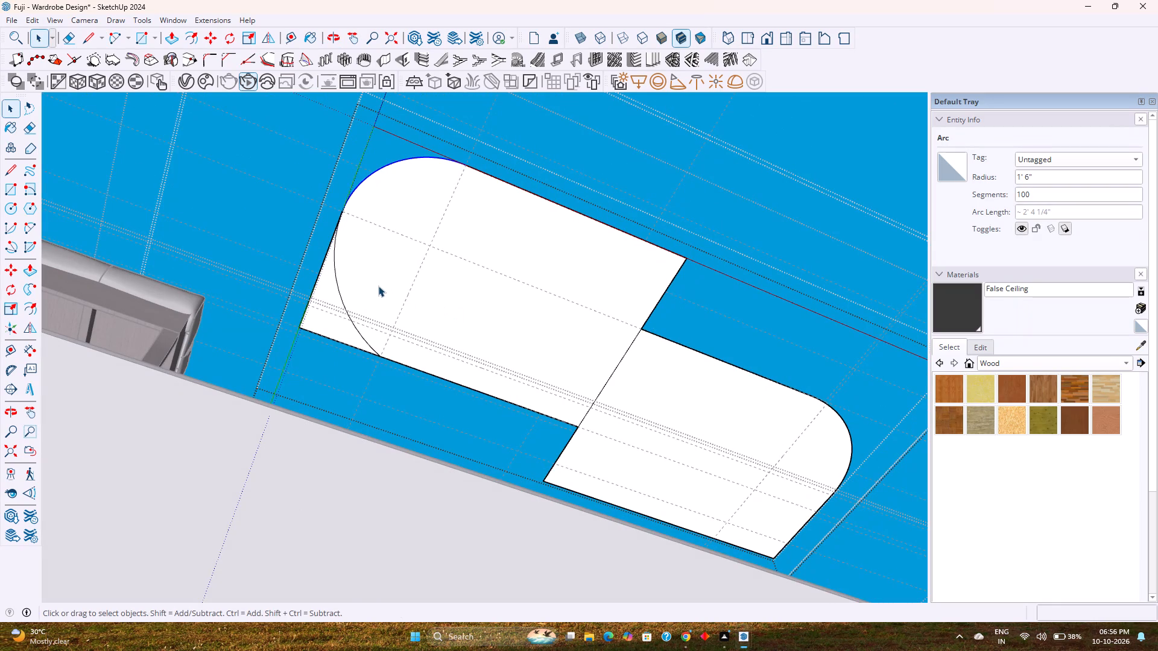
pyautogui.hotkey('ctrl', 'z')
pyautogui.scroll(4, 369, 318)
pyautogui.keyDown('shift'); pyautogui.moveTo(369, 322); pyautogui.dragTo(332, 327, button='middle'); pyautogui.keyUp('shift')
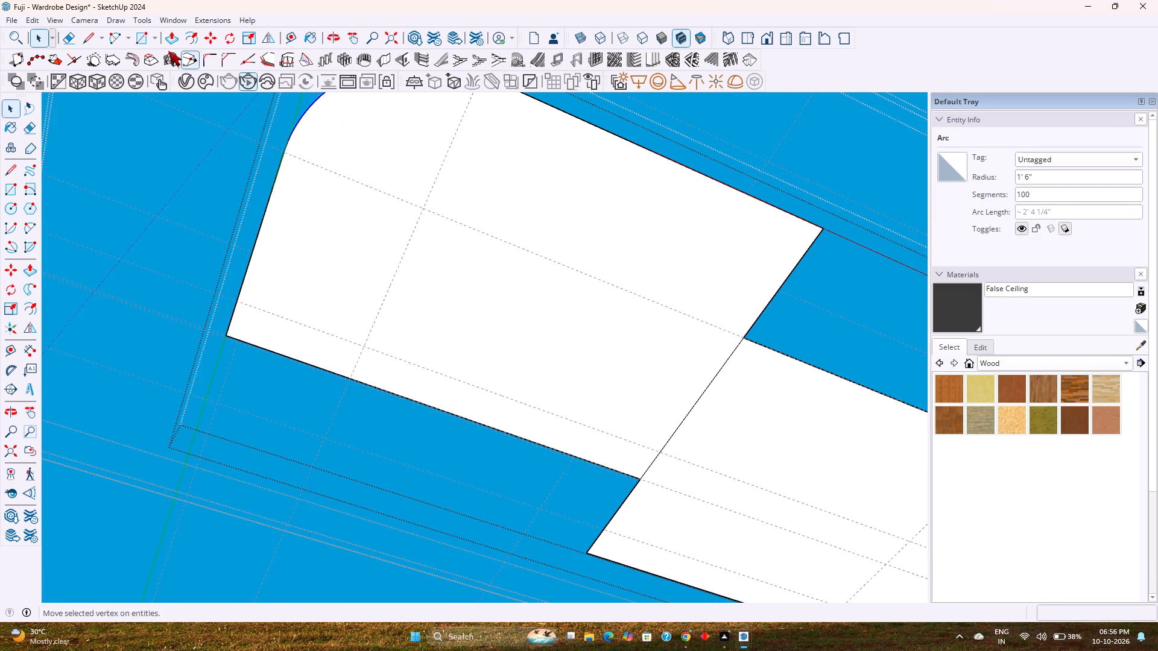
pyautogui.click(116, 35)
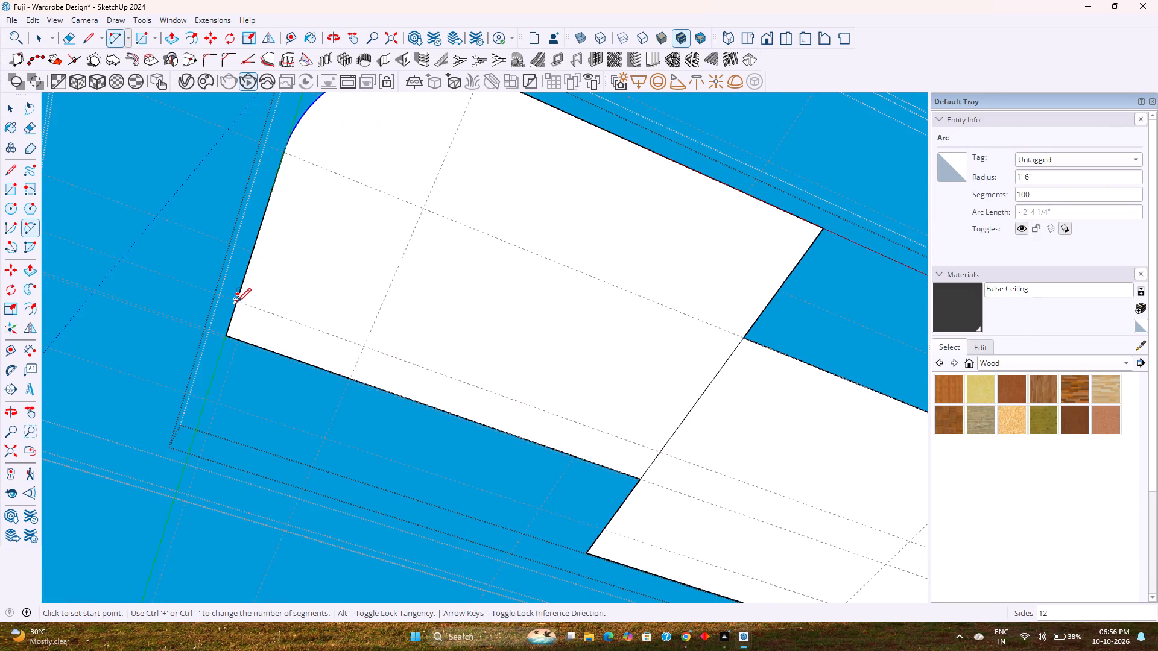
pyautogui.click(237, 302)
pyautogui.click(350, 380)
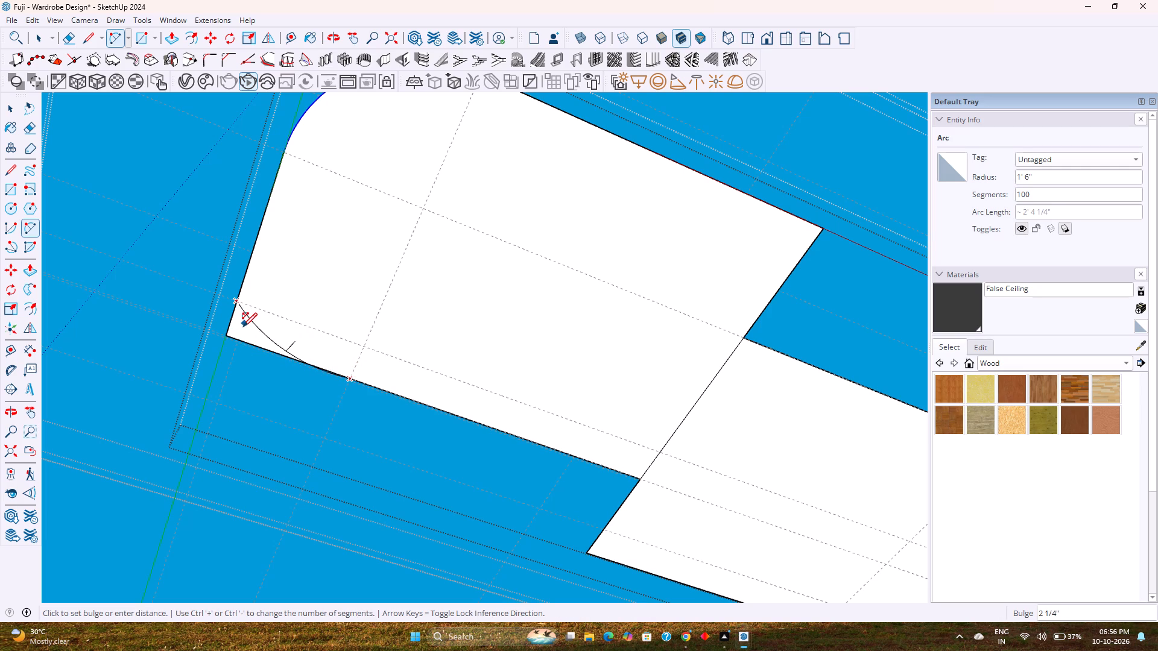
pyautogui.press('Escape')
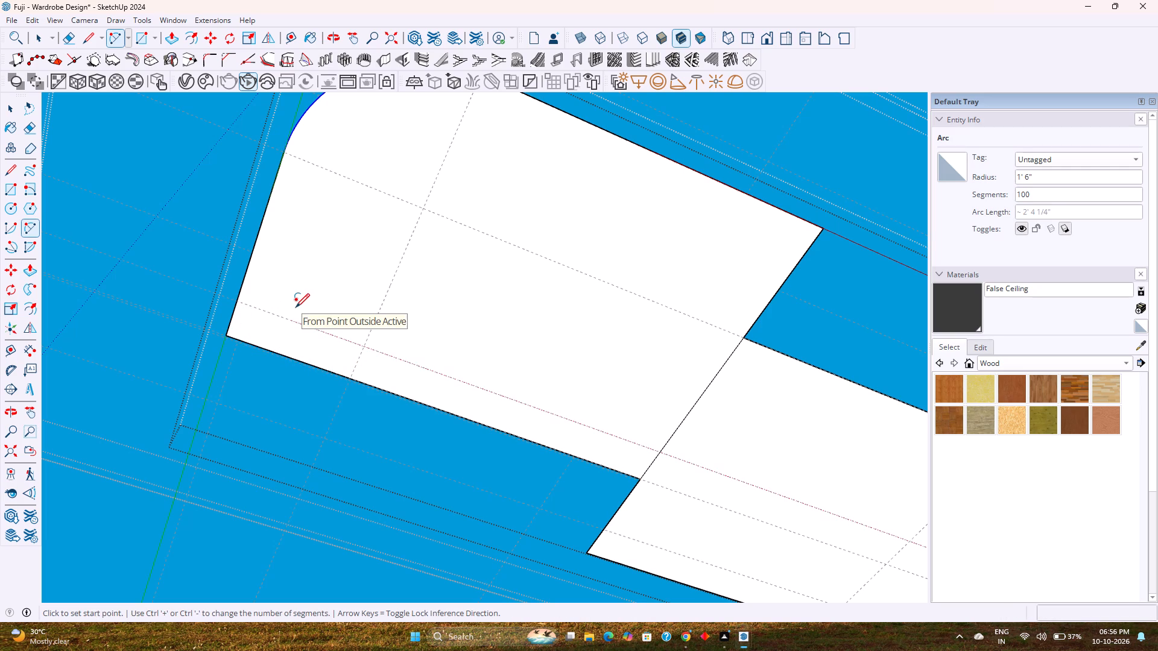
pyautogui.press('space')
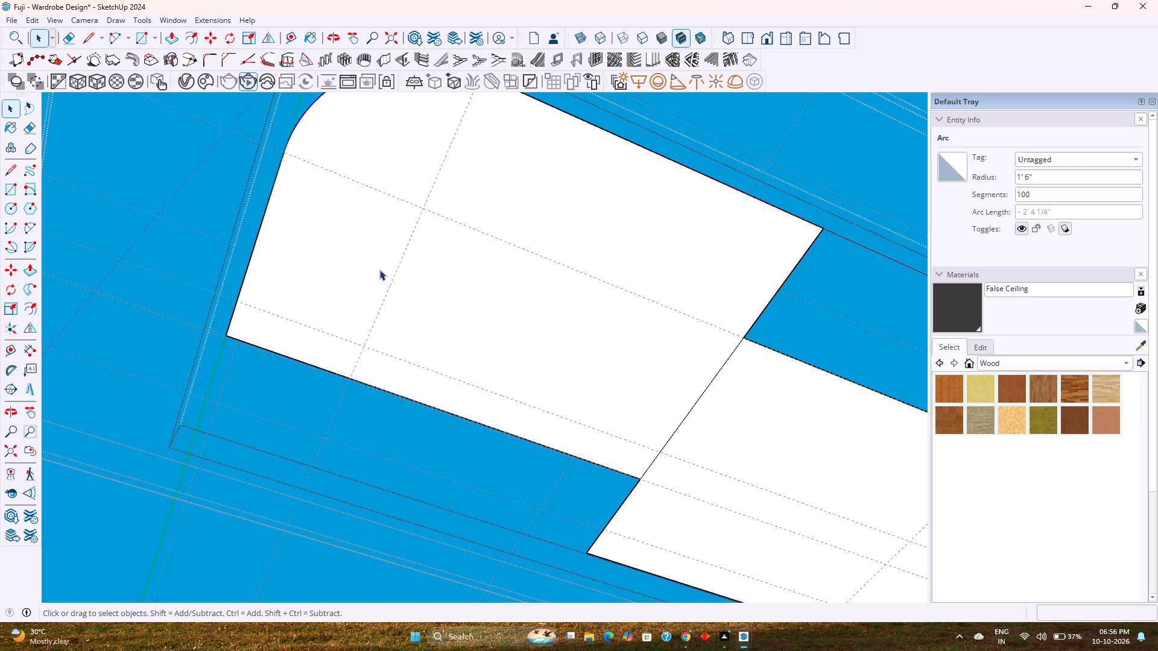
# Place a lengthwise guide 1' inward from the first rectangle's long edge that meets the square outer corner.
pyautogui.scroll(-1, 370, 268)
pyautogui.moveTo(370, 268); pyautogui.dragTo(348, 285, button='middle')
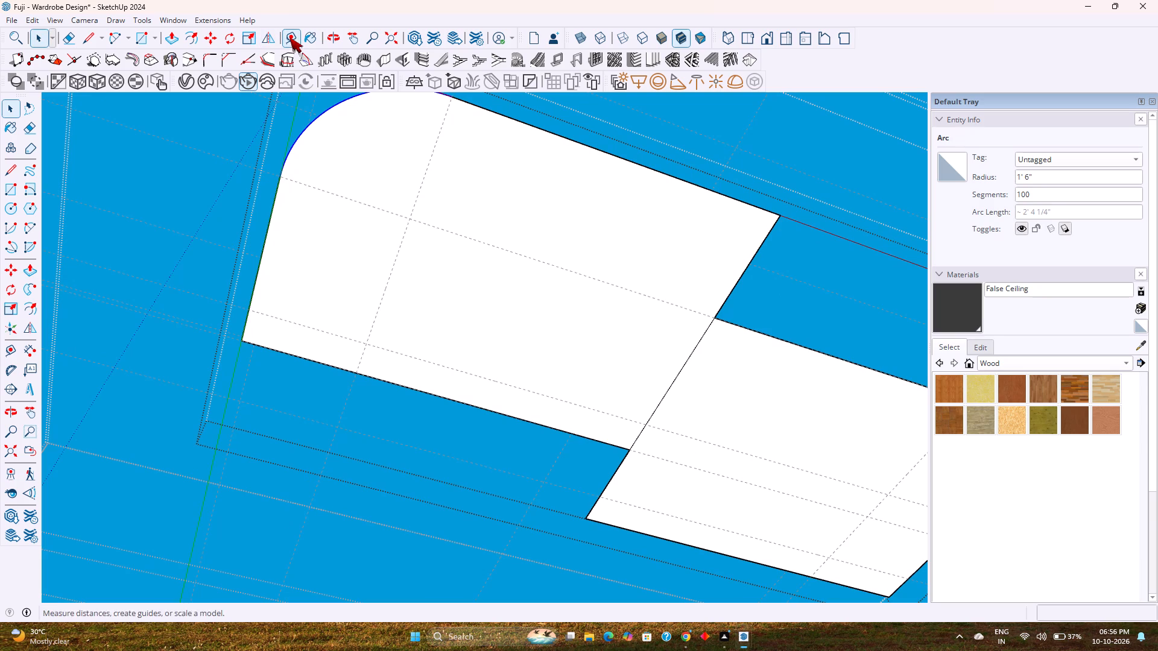
pyautogui.click(289, 37)
pyautogui.click(332, 370)
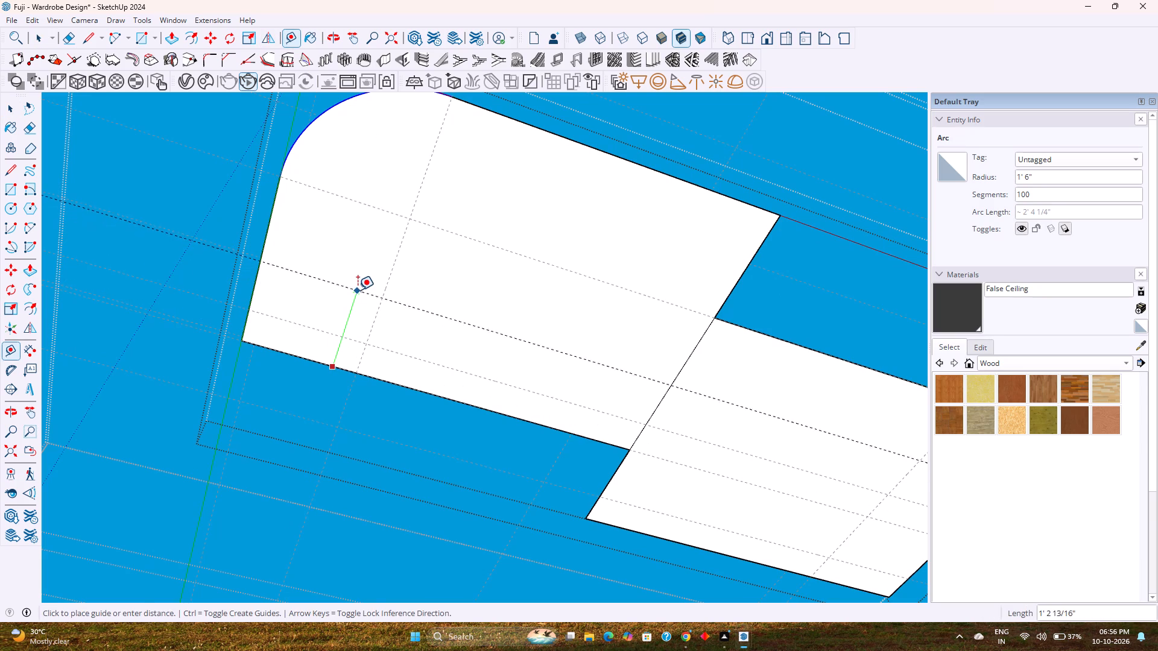
pyautogui.write("1'")
pyautogui.press('Return')
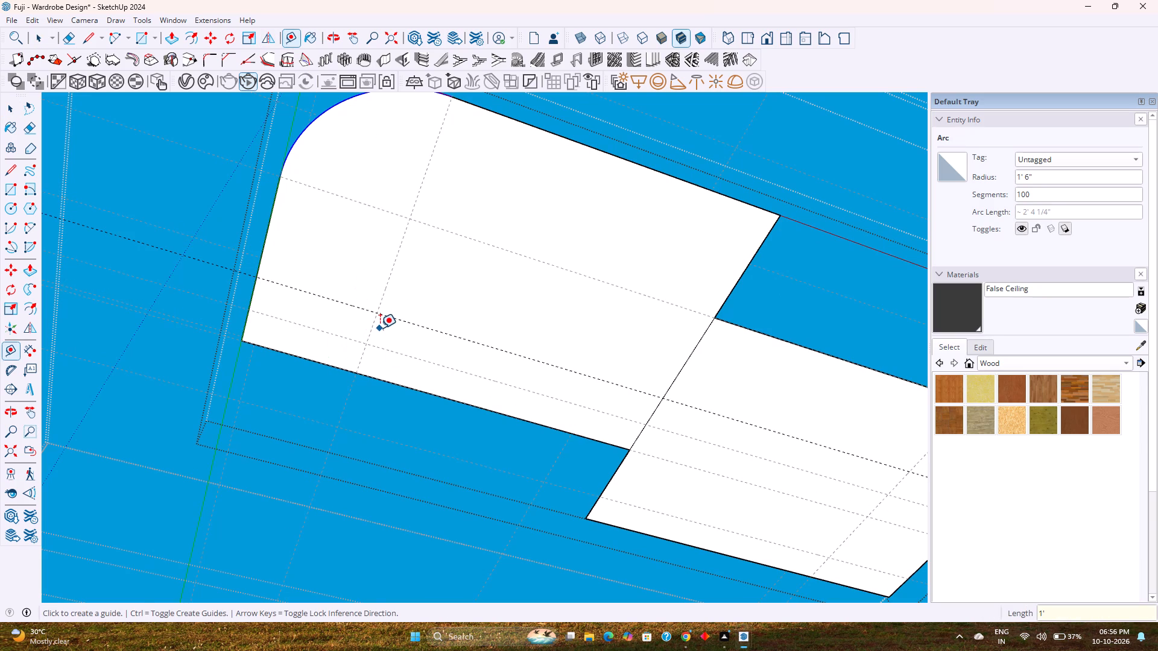
# Set the lengthwise guide's offset from the first rectangle's long edge to 1'6".
pyautogui.press('1')
pyautogui.write("'6")
pyautogui.press('Return')
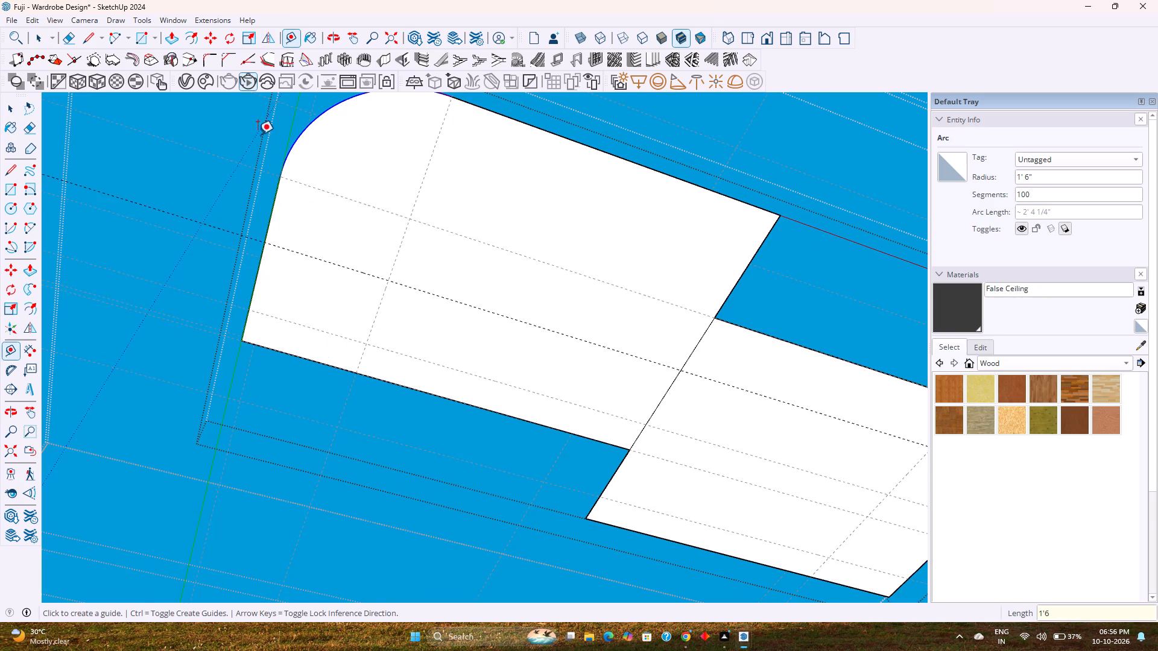
# Round the first rectangle's square outer corner with a 1'6" radius tangent arc between the guide intersections on its short and long edges.
pyautogui.click(122, 39)
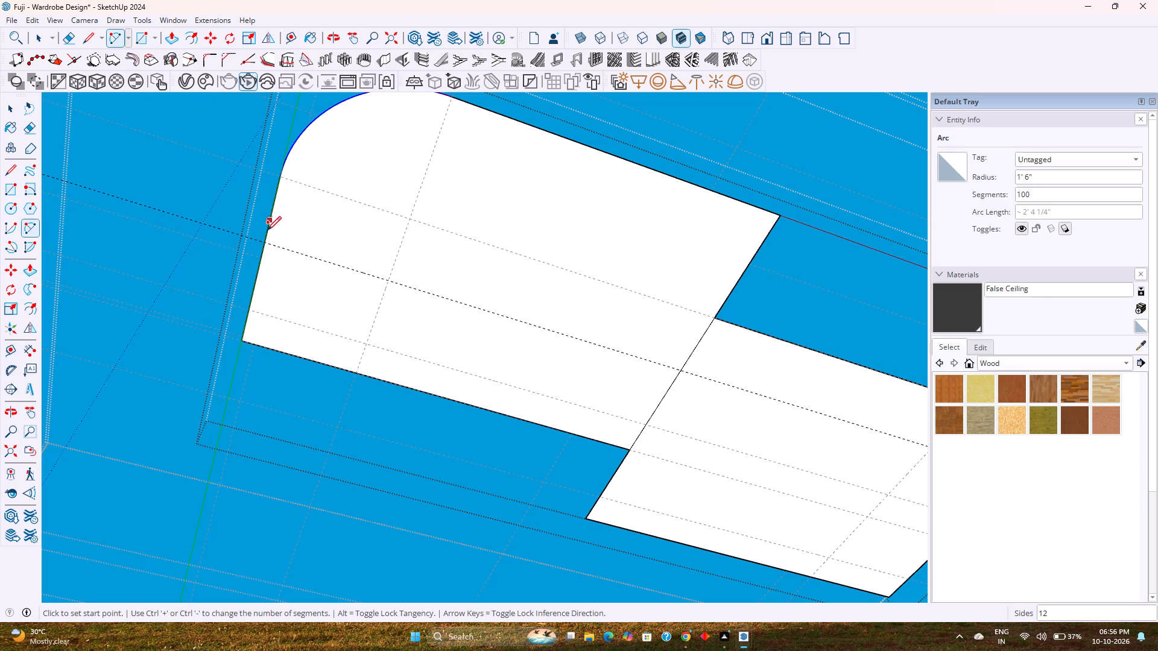
pyautogui.click(267, 242)
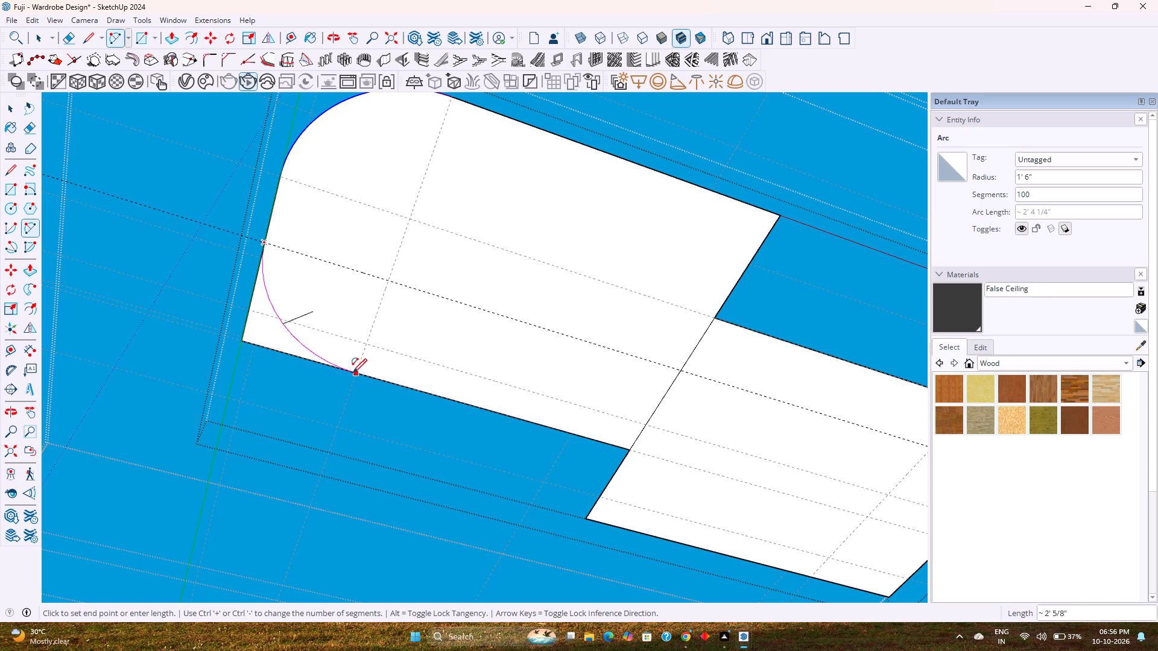
pyautogui.doubleClick(356, 373)
pyautogui.press('space')
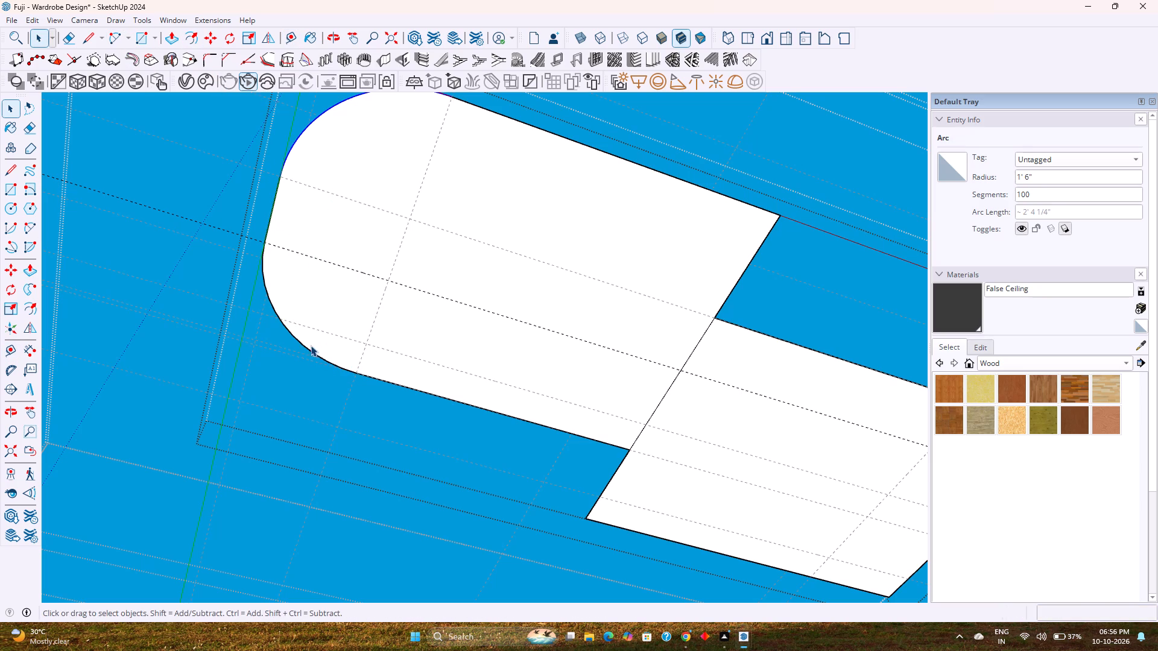
# Set the first rectangle's new corner arc to 100 segments.
pyautogui.click(305, 347)
pyautogui.doubleClick(1075, 193)
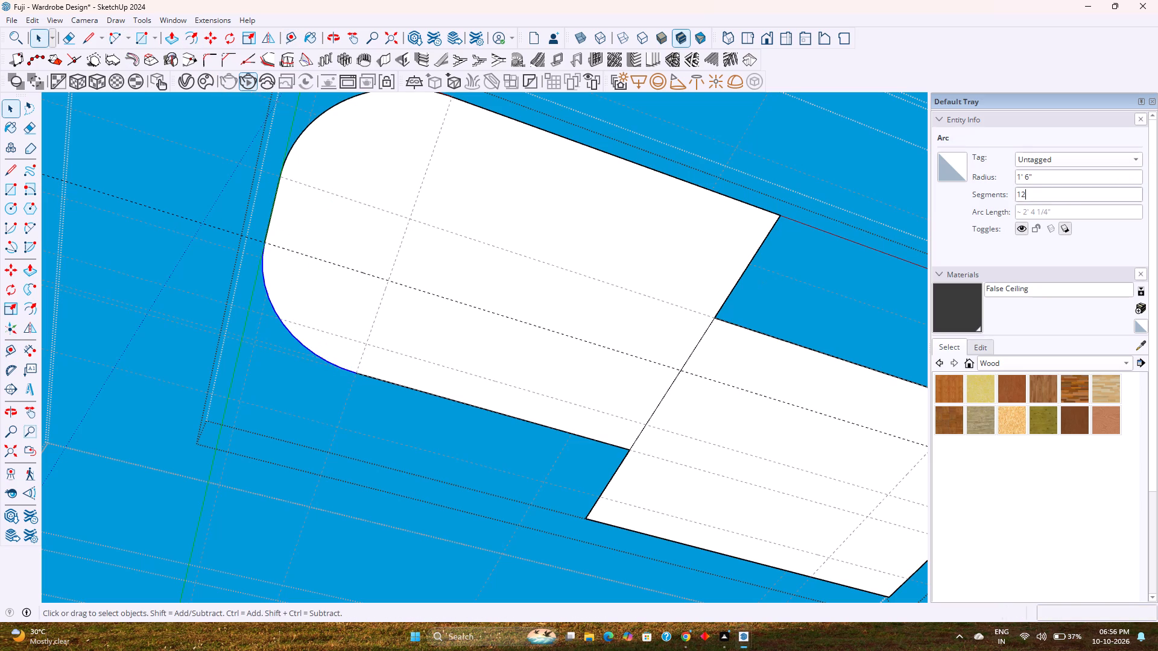
pyautogui.press('1')
pyautogui.press('0')
pyautogui.press('0')
pyautogui.press('Return')
# Round the second rectangle's remaining square outer corner with a 1'6" radius tangent arc from the crosswise guide's intersection to the short end edge.
pyautogui.scroll(-2, 340, 369)
pyautogui.keyDown('shift'); pyautogui.moveTo(464, 394); pyautogui.dragTo(234, 338, button='middle'); pyautogui.keyUp('shift')
pyautogui.scroll(2, 527, 473)
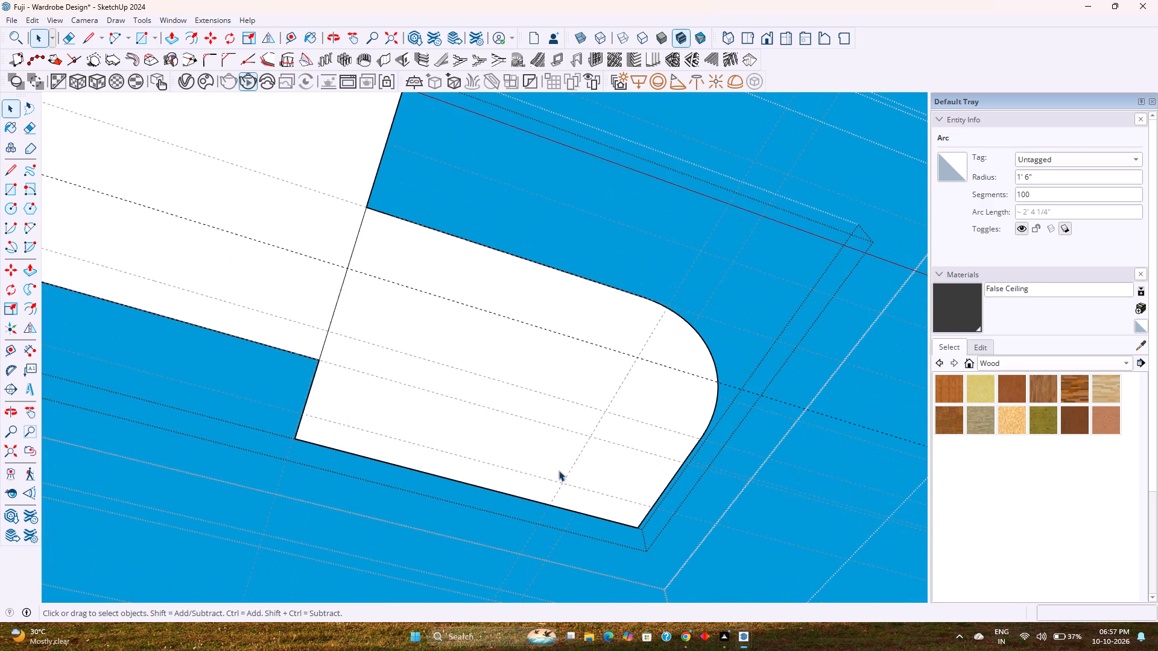
pyautogui.moveTo(583, 473); pyautogui.dragTo(511, 465, button='middle')
pyautogui.scroll(1, 569, 459)
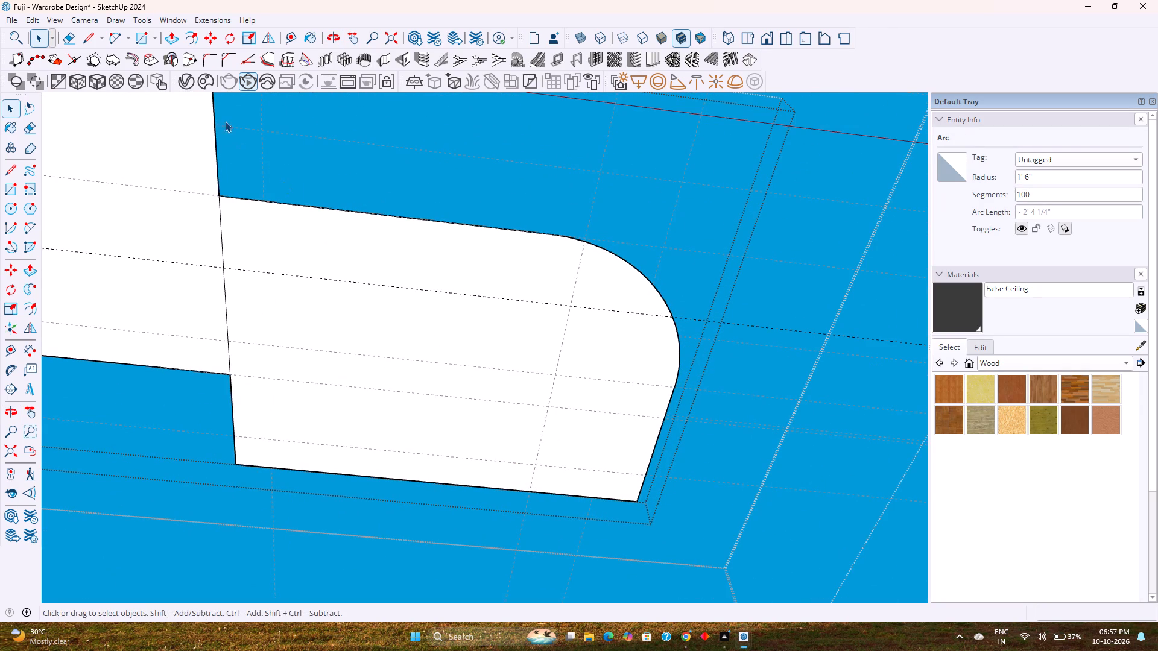
pyautogui.click(112, 39)
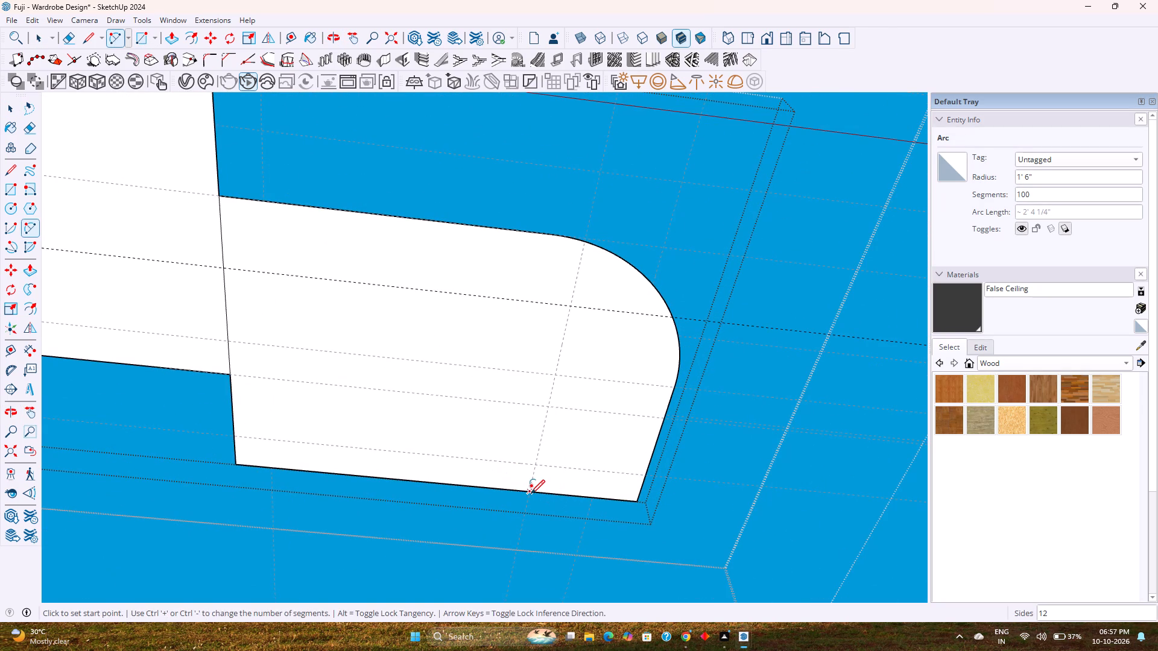
pyautogui.click(531, 494)
pyautogui.doubleClick(663, 420)
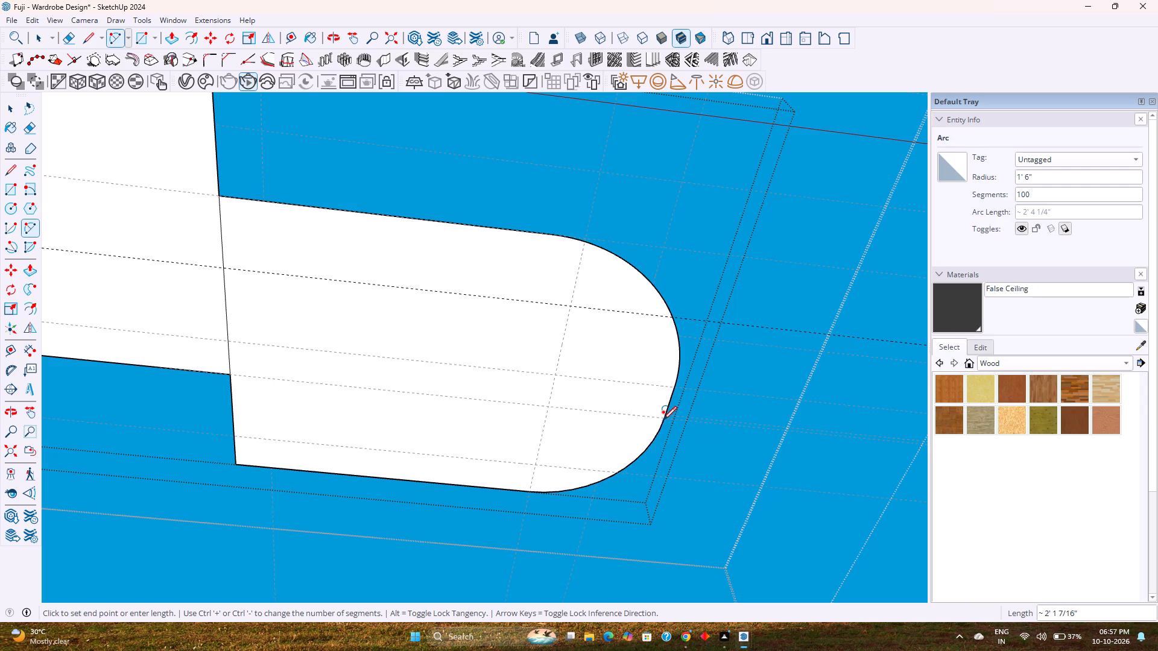
pyautogui.press('space')
# Set the second rectangle's new corner arc to 100 segments.
pyautogui.click(634, 461)
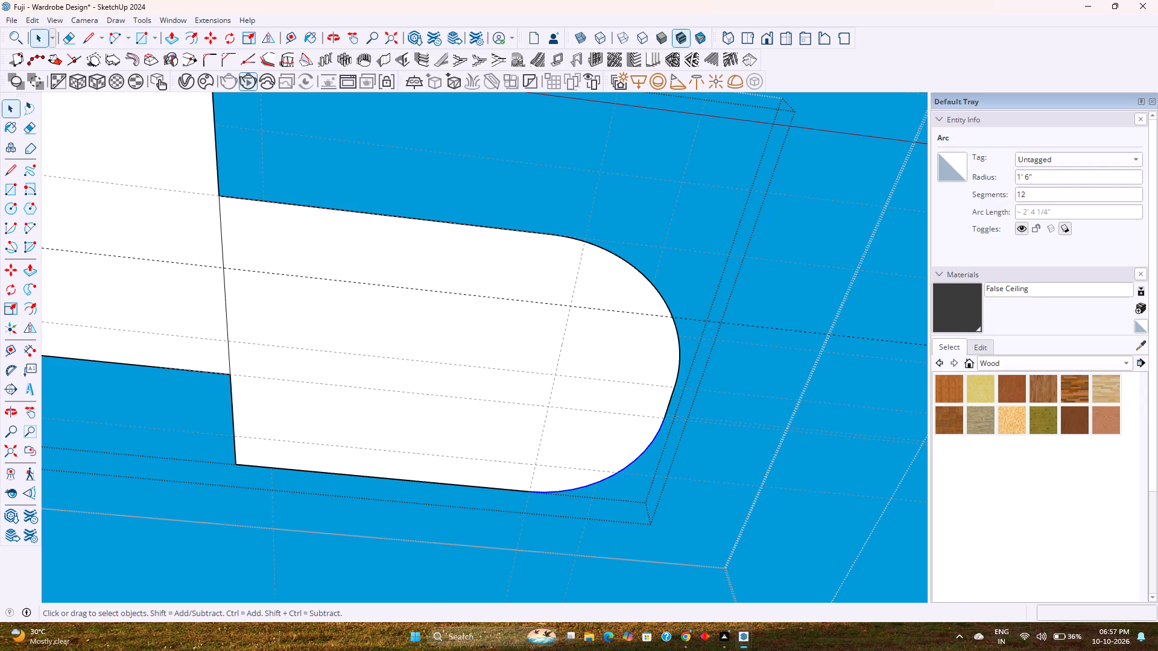
pyautogui.doubleClick(1043, 197)
pyautogui.press('1')
pyautogui.press('0')
pyautogui.press('0')
pyautogui.press('Return')
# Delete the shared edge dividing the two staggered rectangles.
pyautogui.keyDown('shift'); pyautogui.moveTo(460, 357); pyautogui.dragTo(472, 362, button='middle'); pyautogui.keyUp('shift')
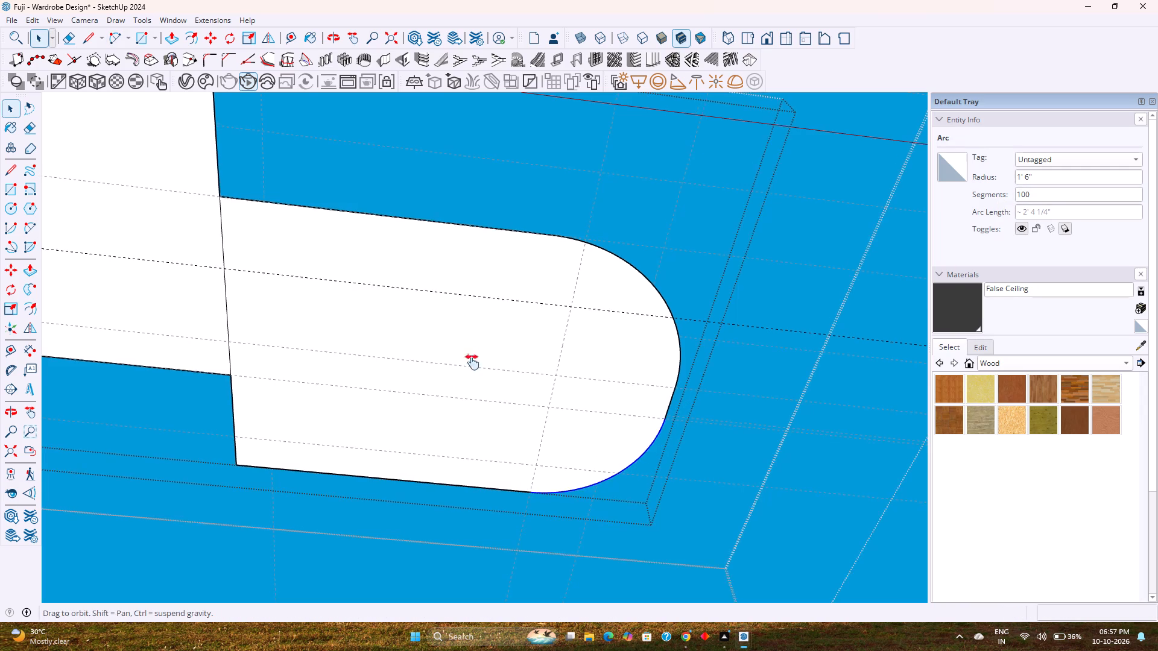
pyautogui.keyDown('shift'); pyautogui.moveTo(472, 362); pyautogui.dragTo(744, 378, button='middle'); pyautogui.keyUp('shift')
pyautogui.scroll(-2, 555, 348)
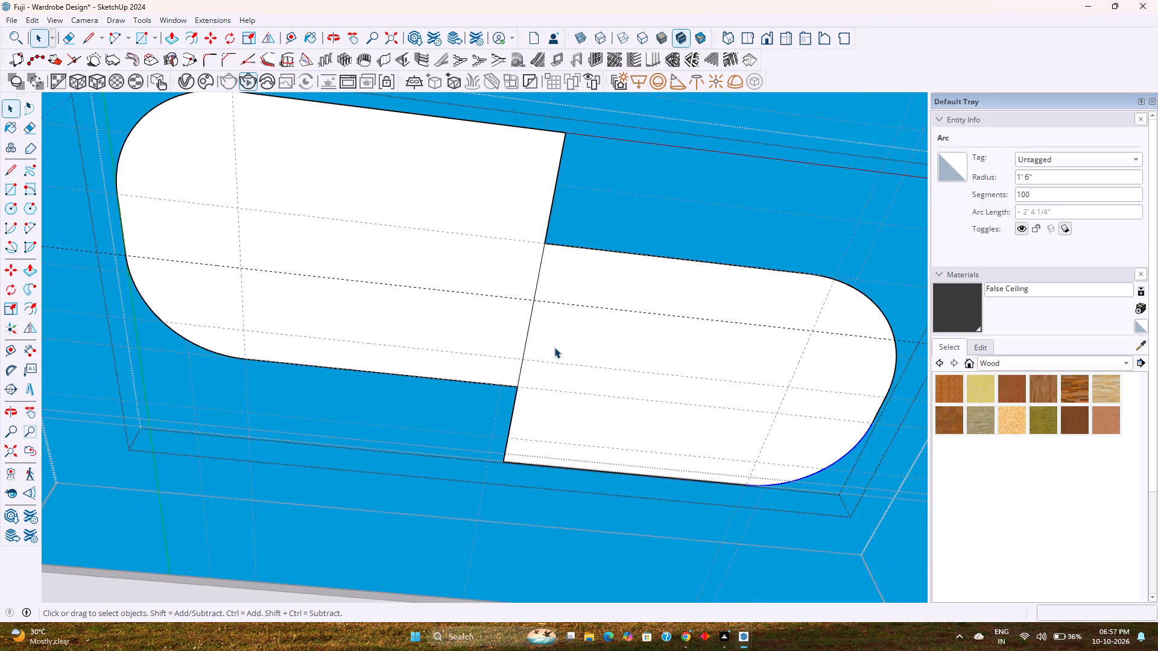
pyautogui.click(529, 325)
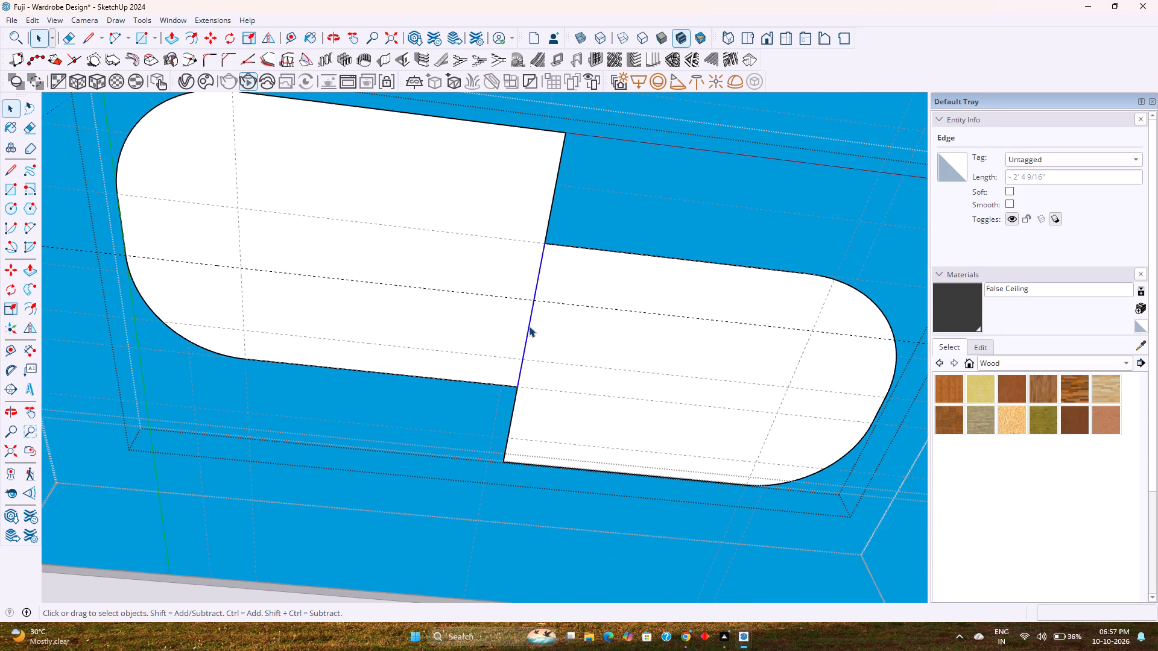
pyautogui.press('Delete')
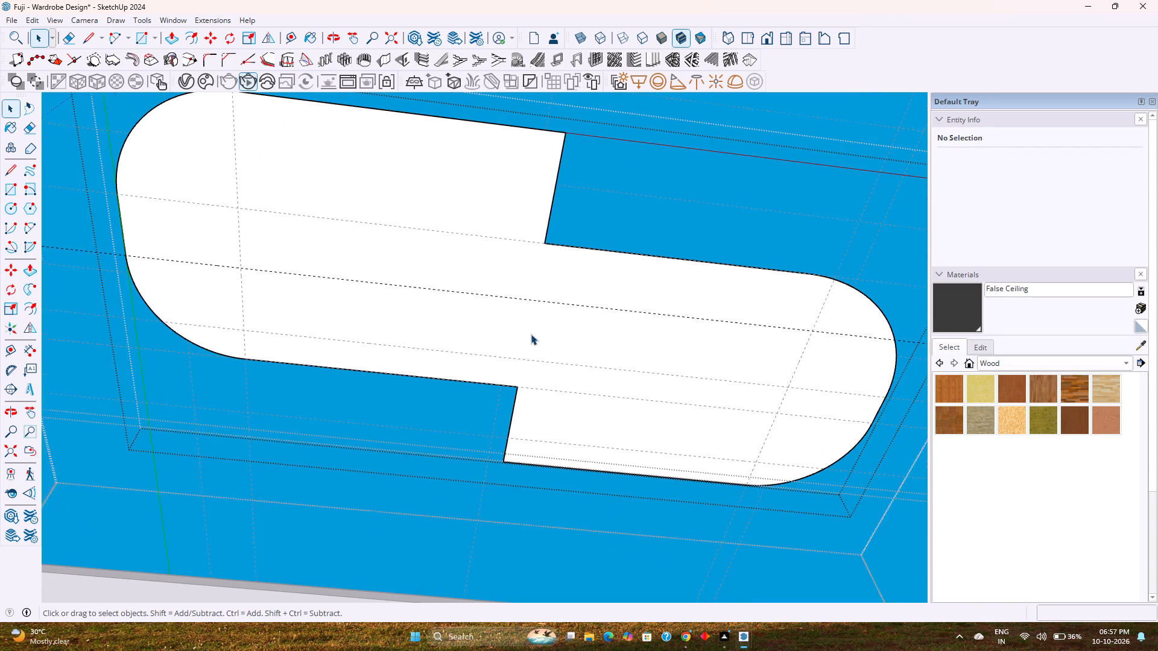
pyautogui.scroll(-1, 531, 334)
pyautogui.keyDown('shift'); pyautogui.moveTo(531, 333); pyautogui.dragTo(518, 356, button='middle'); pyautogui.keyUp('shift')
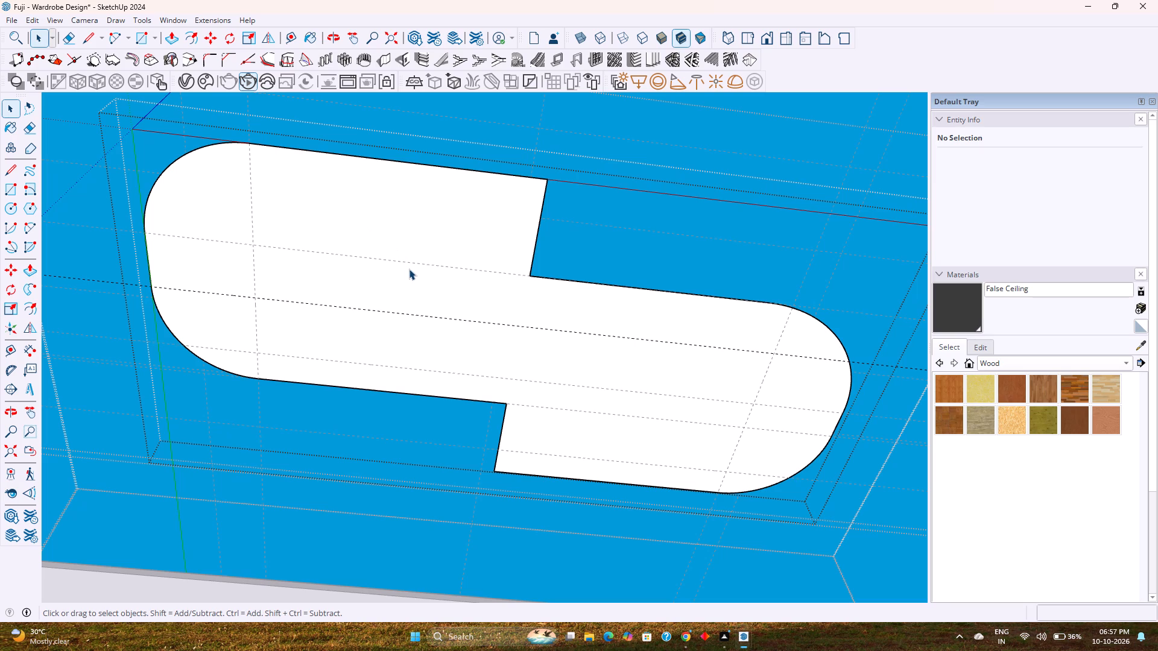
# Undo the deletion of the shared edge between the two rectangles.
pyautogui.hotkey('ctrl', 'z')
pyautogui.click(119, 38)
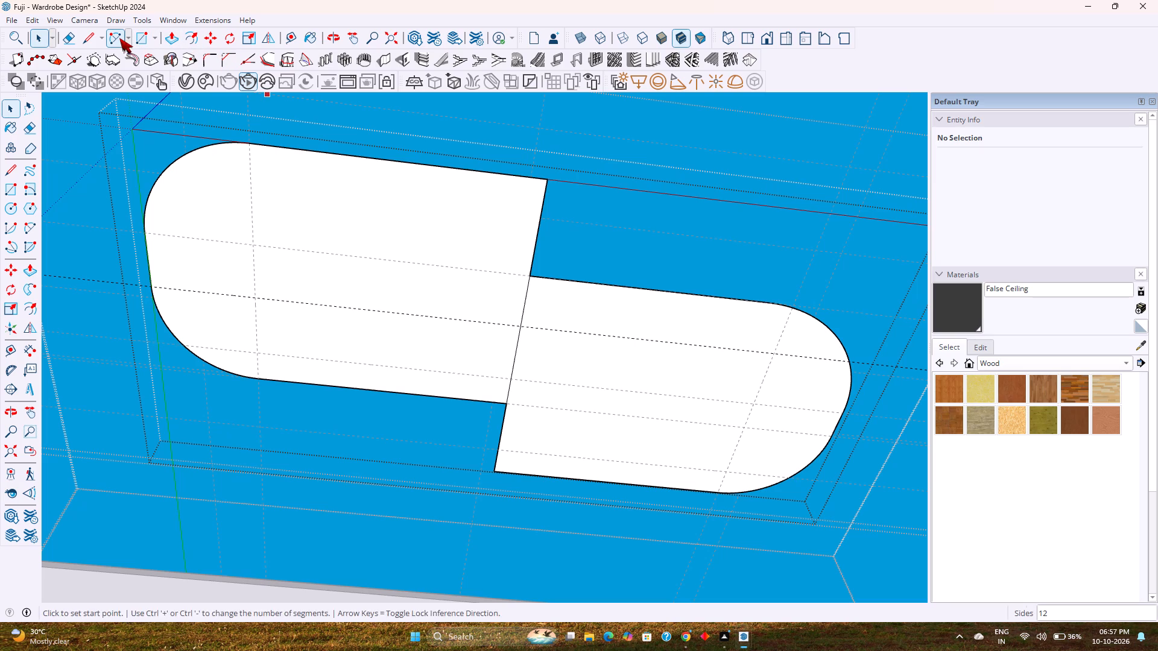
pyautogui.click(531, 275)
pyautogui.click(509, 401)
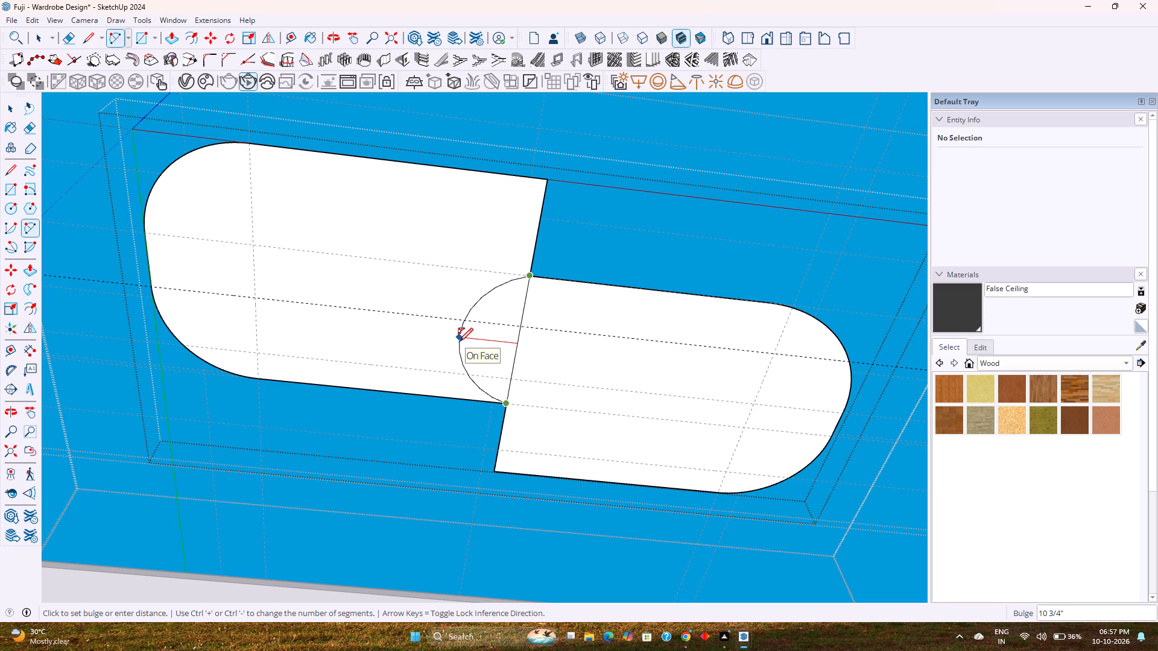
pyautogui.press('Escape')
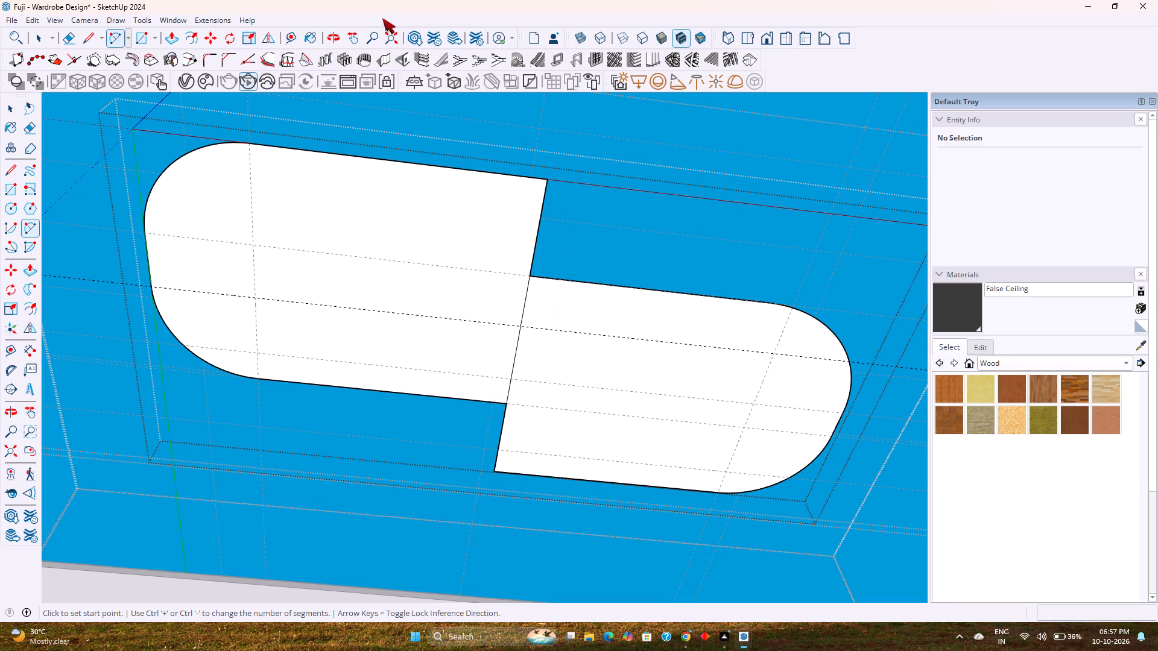
# Place two crosswise guides parallel to the shared edge, offset 1'3" into each of the two rectangles.
pyautogui.click(287, 36)
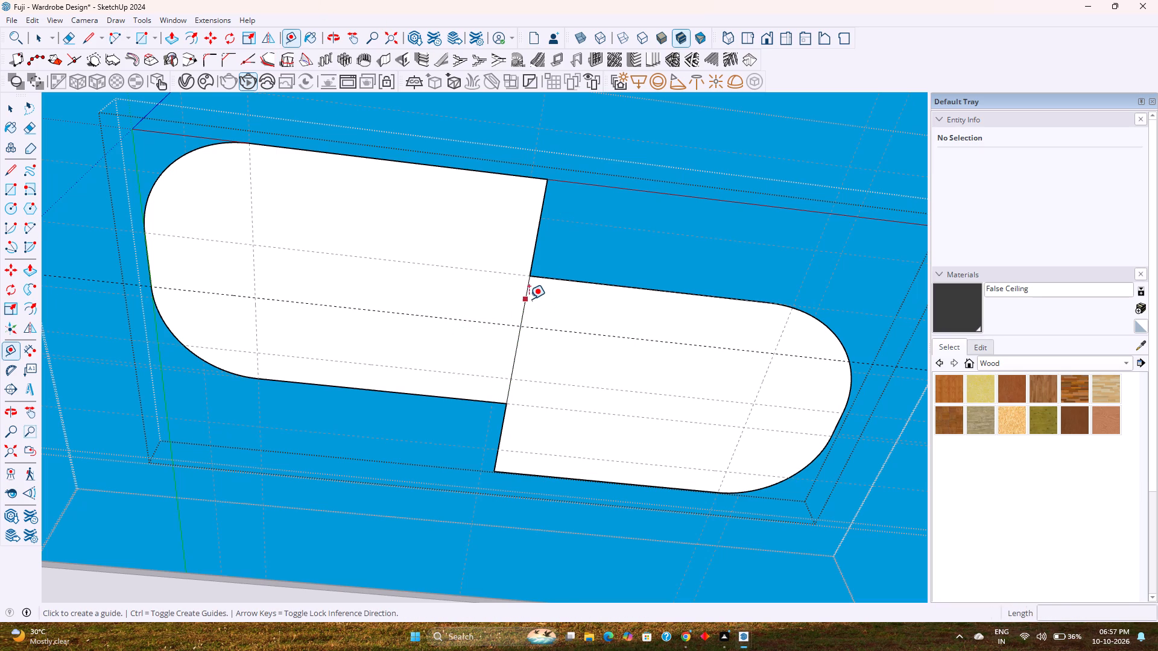
pyautogui.click(527, 295)
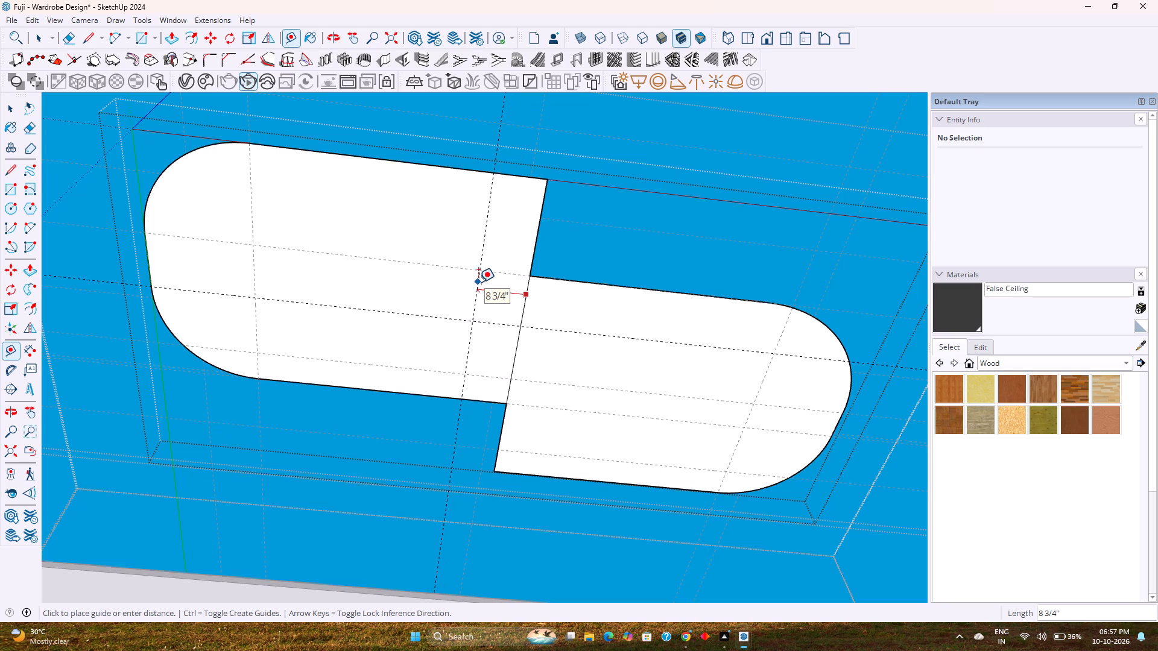
pyautogui.write("1'3")
pyautogui.press('Return')
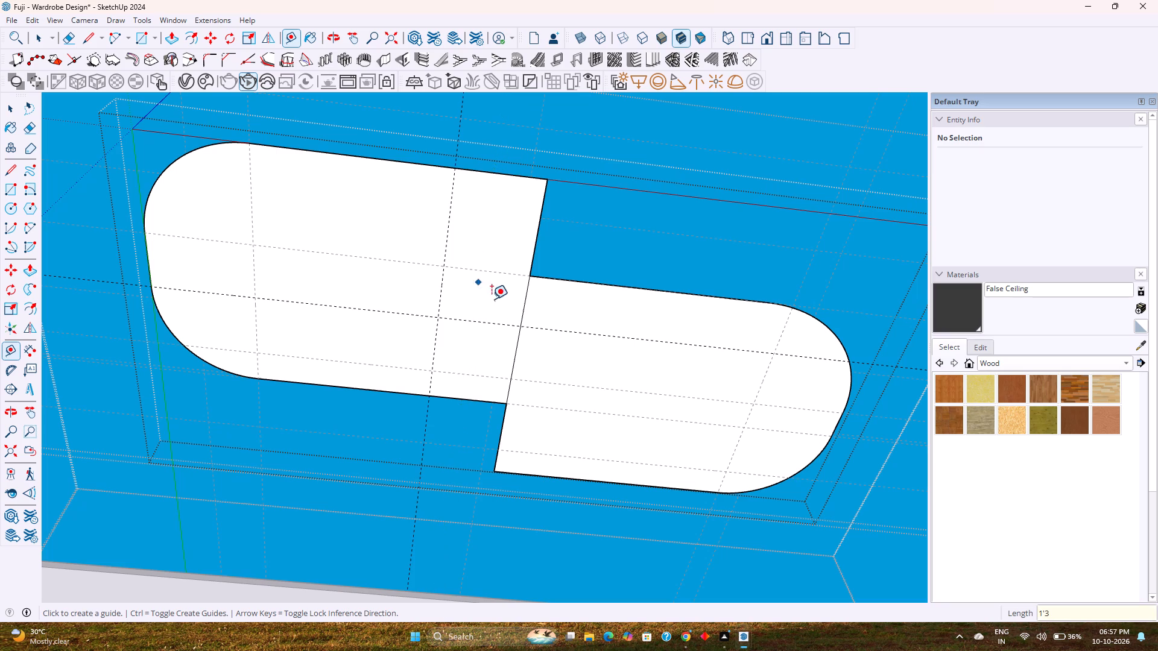
pyautogui.click(524, 311)
pyautogui.press('1')
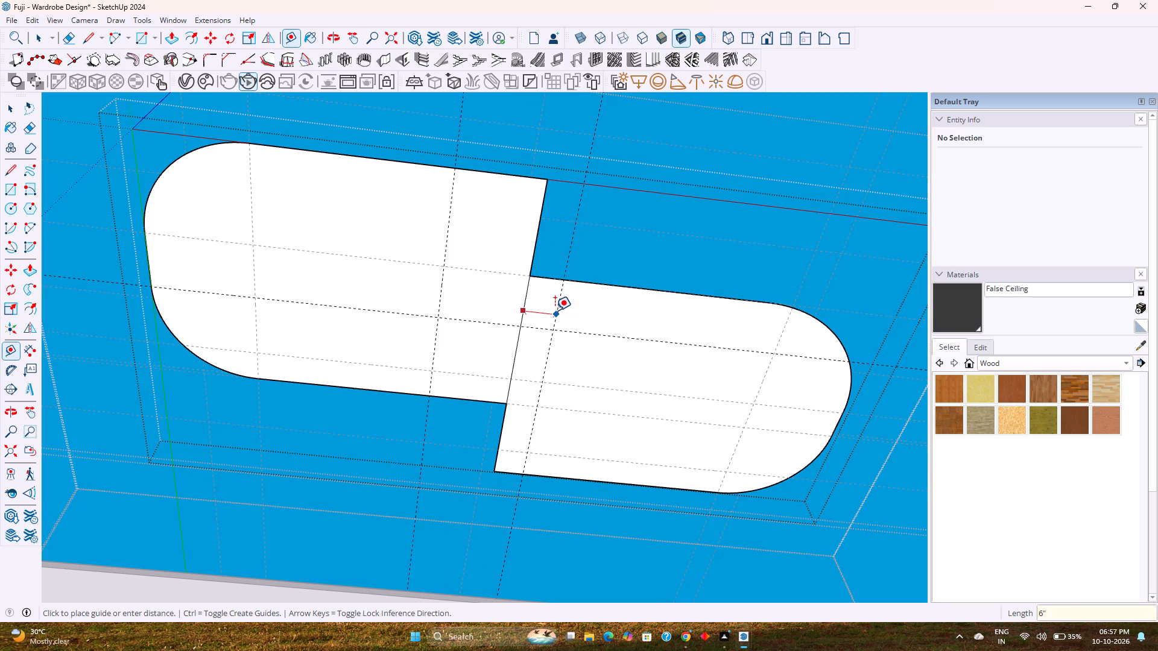
pyautogui.write("'3")
pyautogui.press('Return')
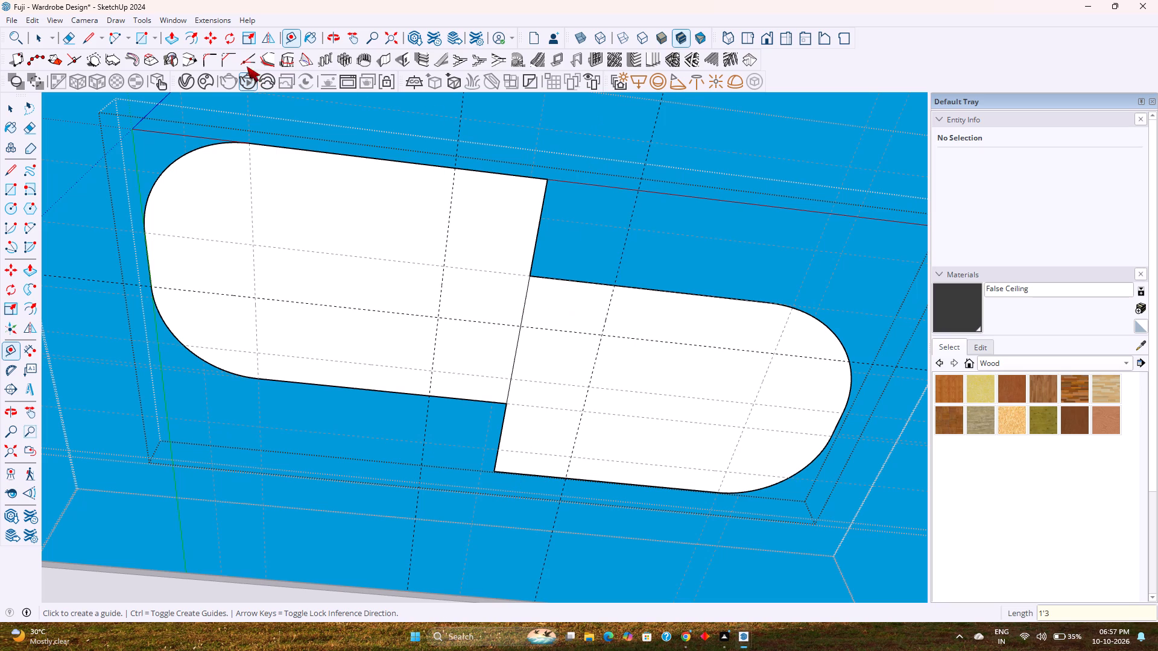
# Draw an arc with about 4 3/16" bulge across the first rectangle's stepped corner, from the guide's long-edge intersection to the shared edge's end.
pyautogui.click(120, 37)
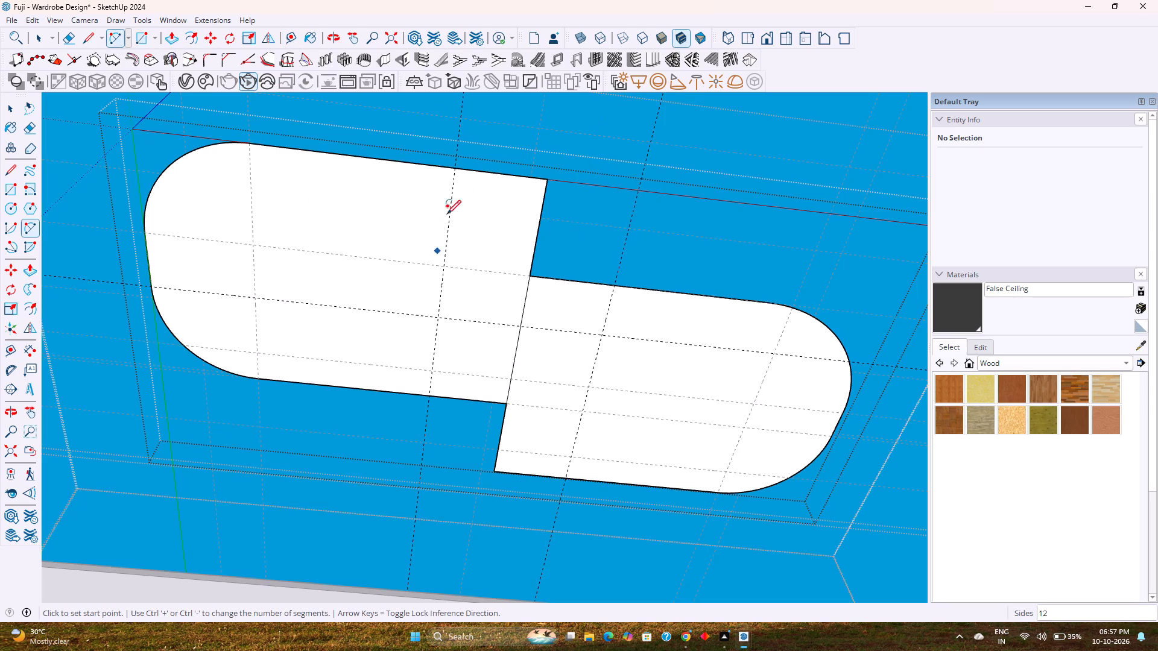
pyautogui.click(455, 170)
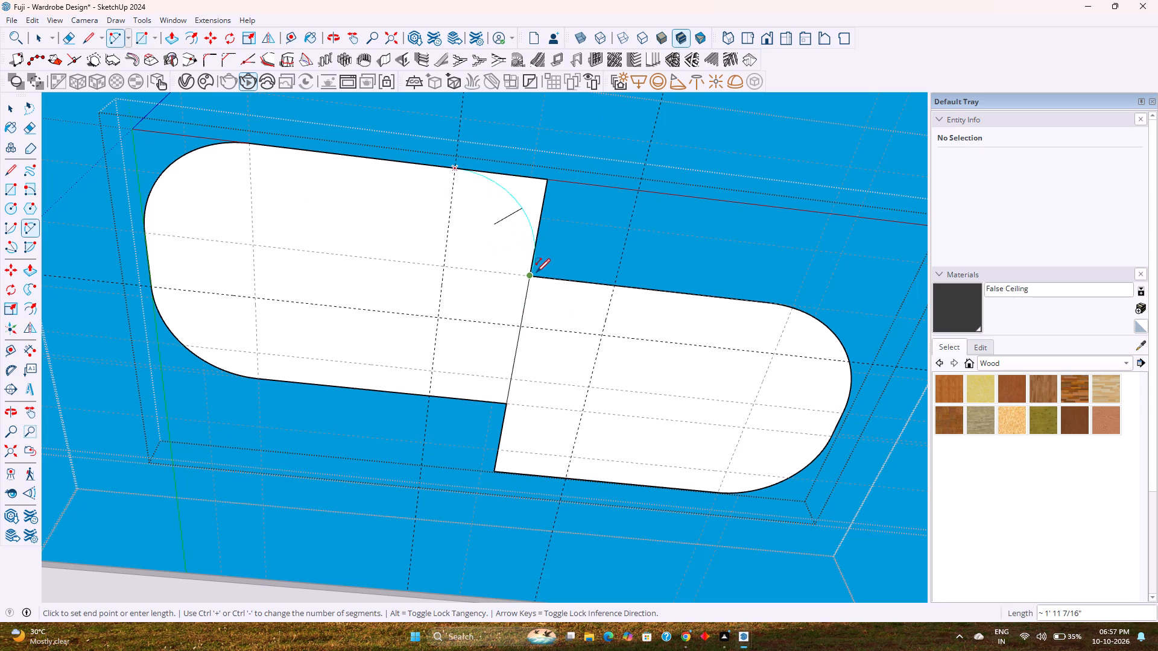
pyautogui.click(529, 275)
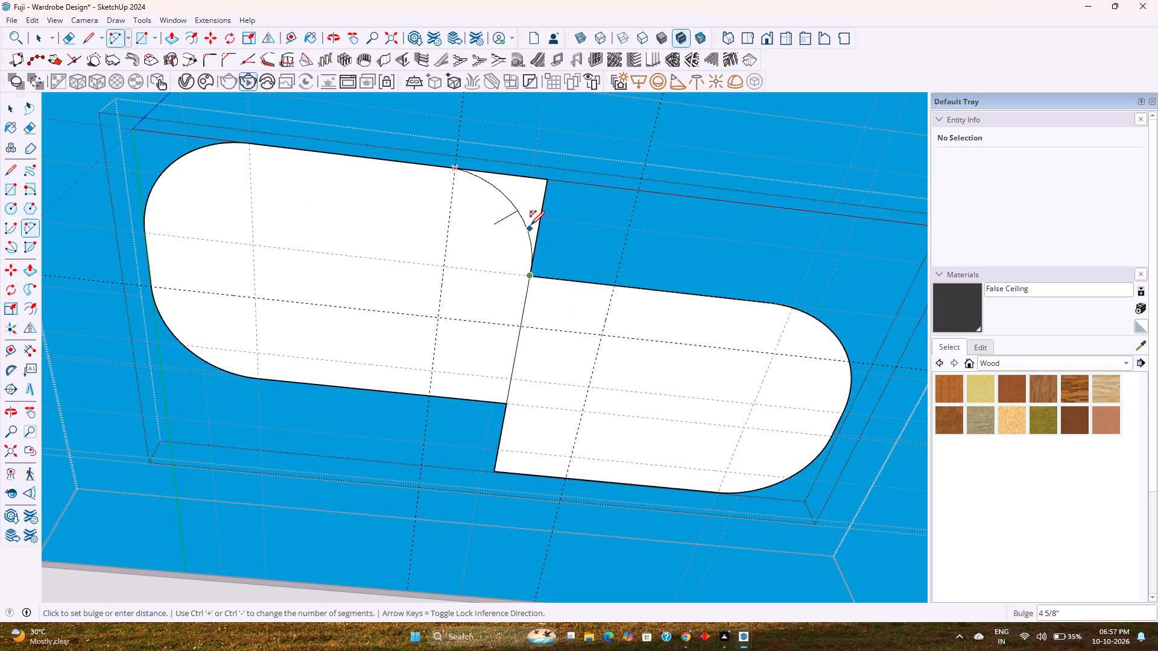
pyautogui.scroll(4, 531, 223)
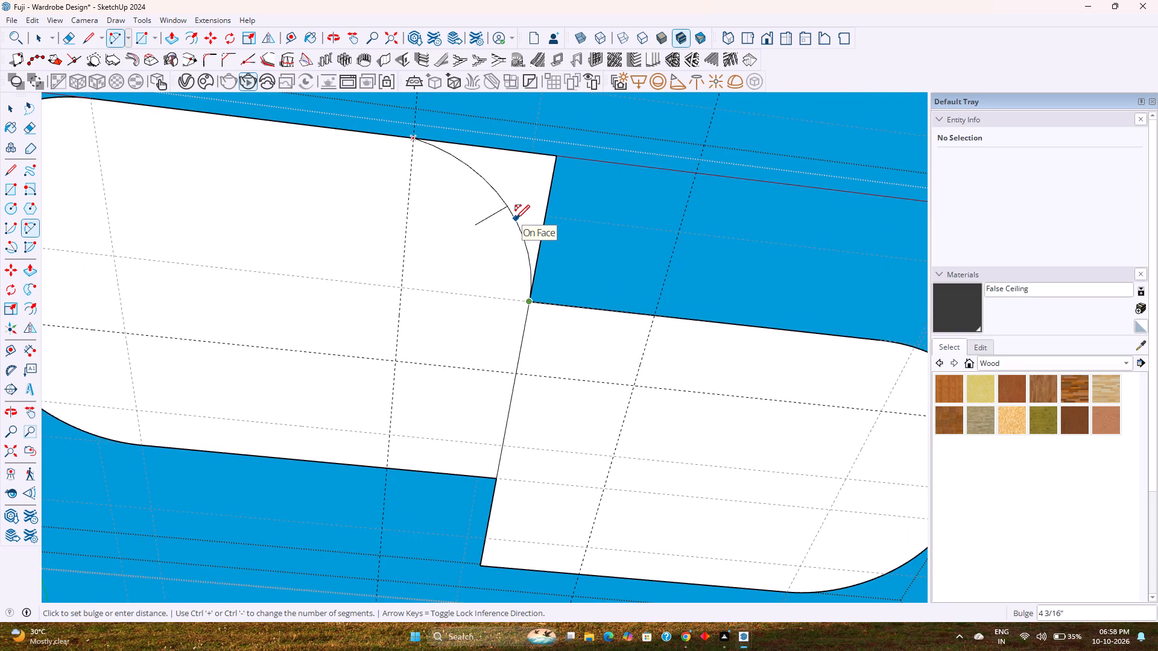
pyautogui.click(516, 219)
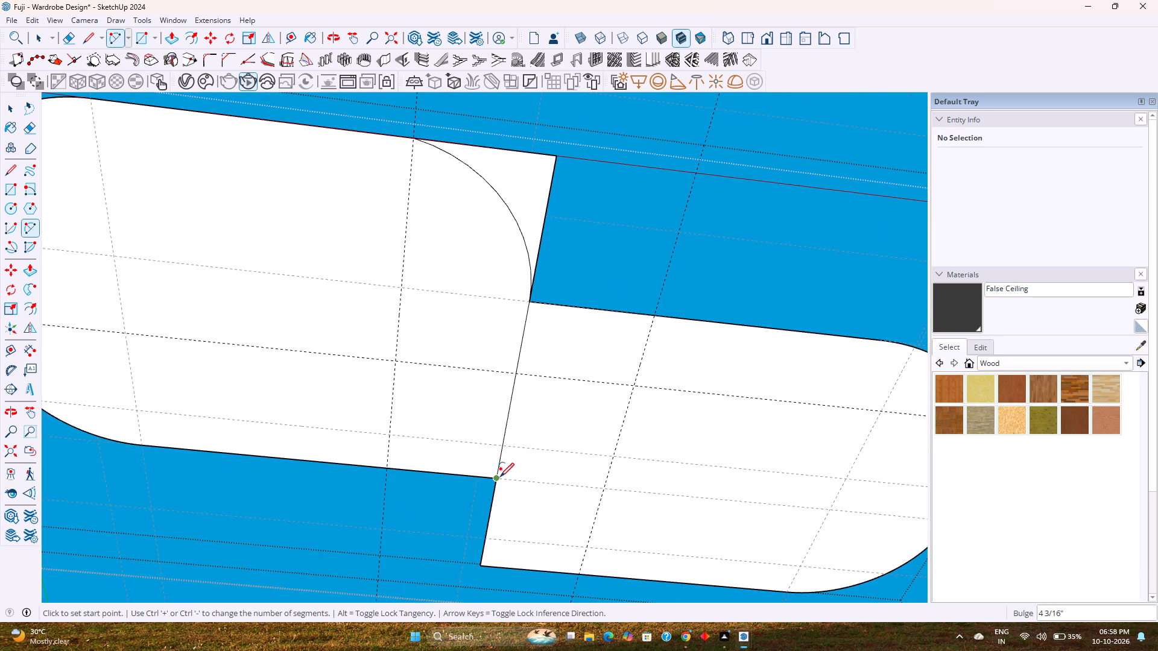
# Draw a tangent arc of about 1'6 5/16" radius across the second rectangle's stepped corner, from the shared edge's end to the guide's long-edge intersection.
pyautogui.click(500, 477)
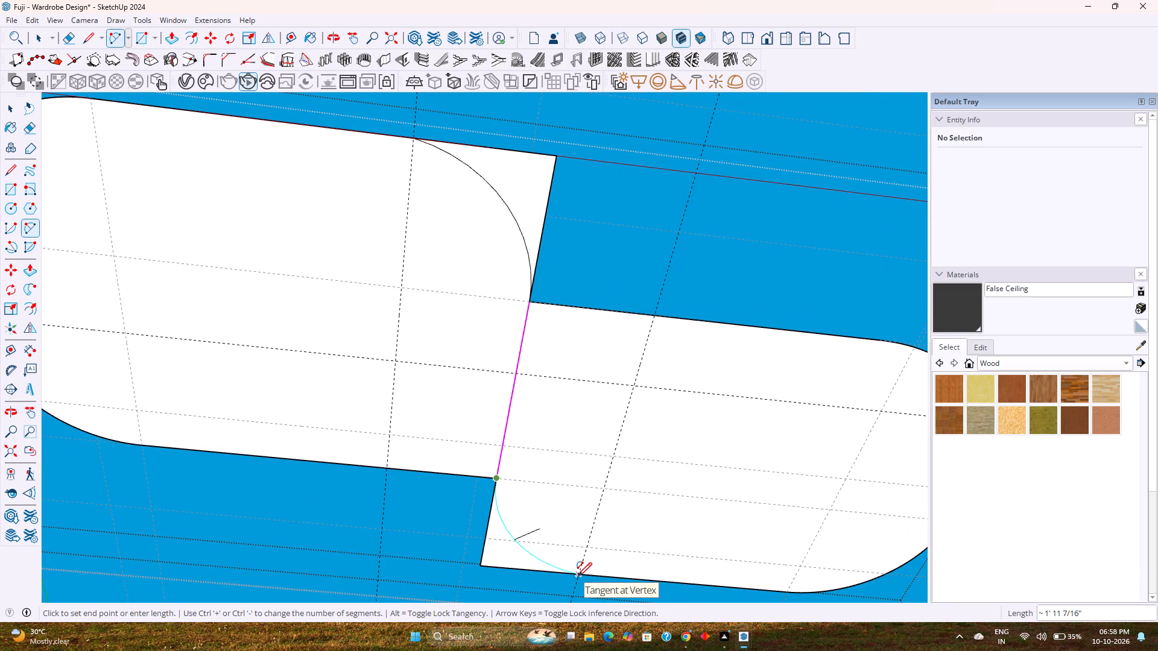
pyautogui.click(578, 576)
pyautogui.click(578, 576)
pyautogui.press('space')
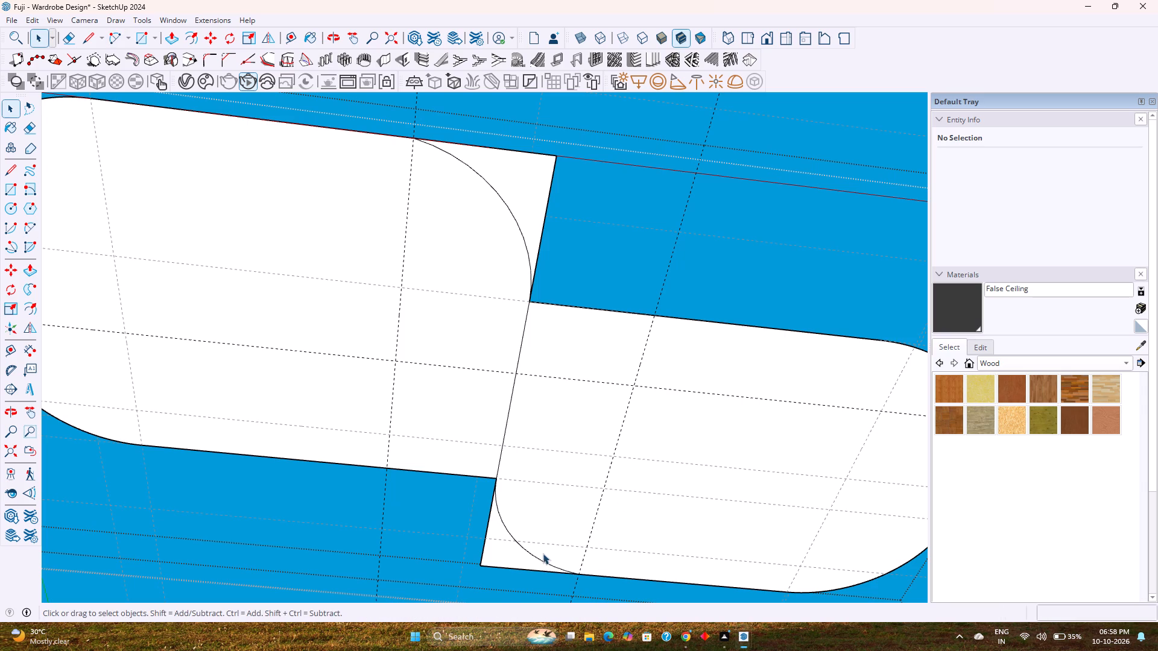
# Set the arc at the second rectangle's stepped corner to 60 segments.
pyautogui.click(539, 559)
pyautogui.doubleClick(1075, 199)
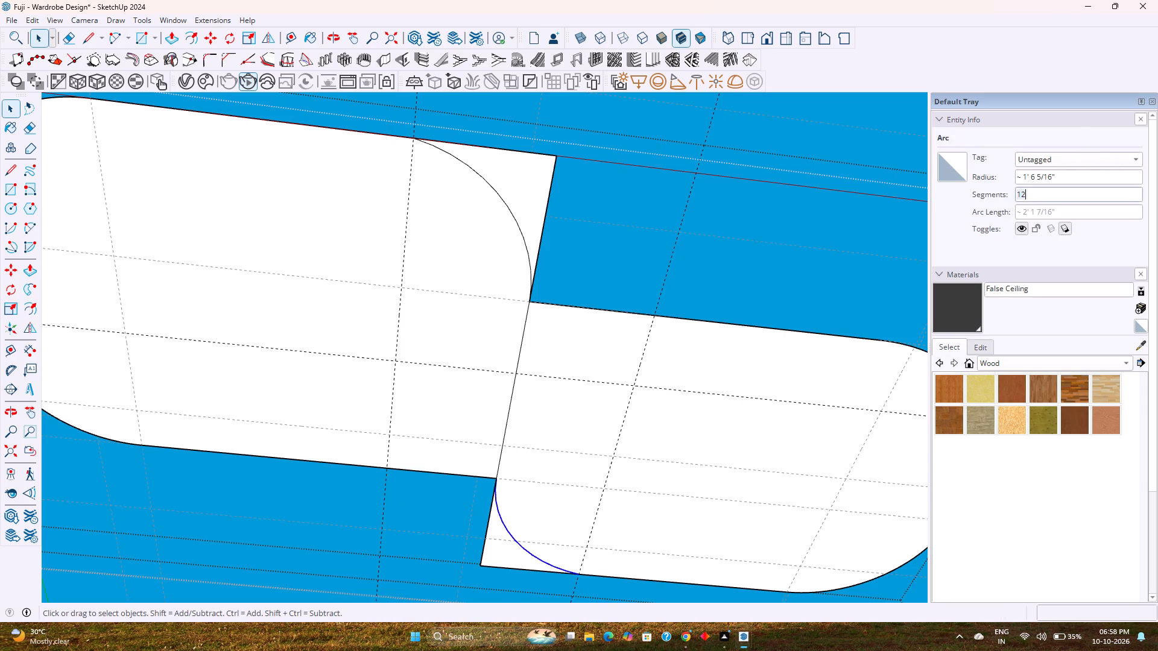
pyautogui.press('6')
pyautogui.press('0')
pyautogui.press('Return')
# Set both stepped-corner arcs, on the first and the second rectangle, to 100 segments each.
pyautogui.click(508, 209)
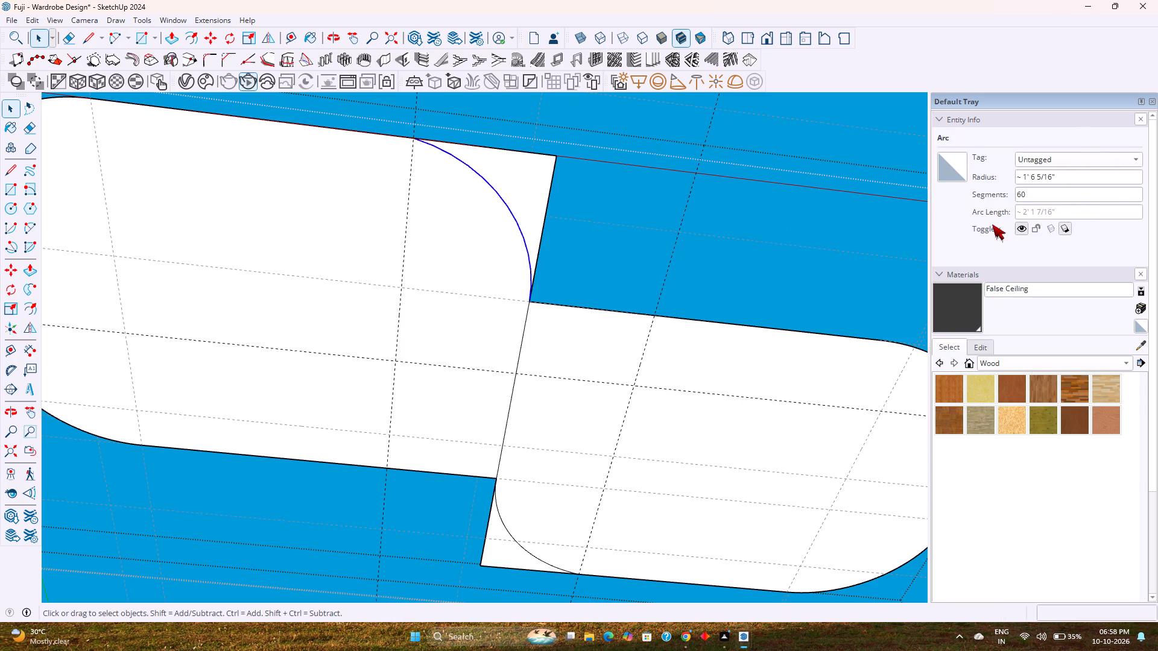
pyautogui.doubleClick(1099, 194)
pyautogui.press('1')
pyautogui.write('00')
pyautogui.press('Return')
pyautogui.click(513, 538)
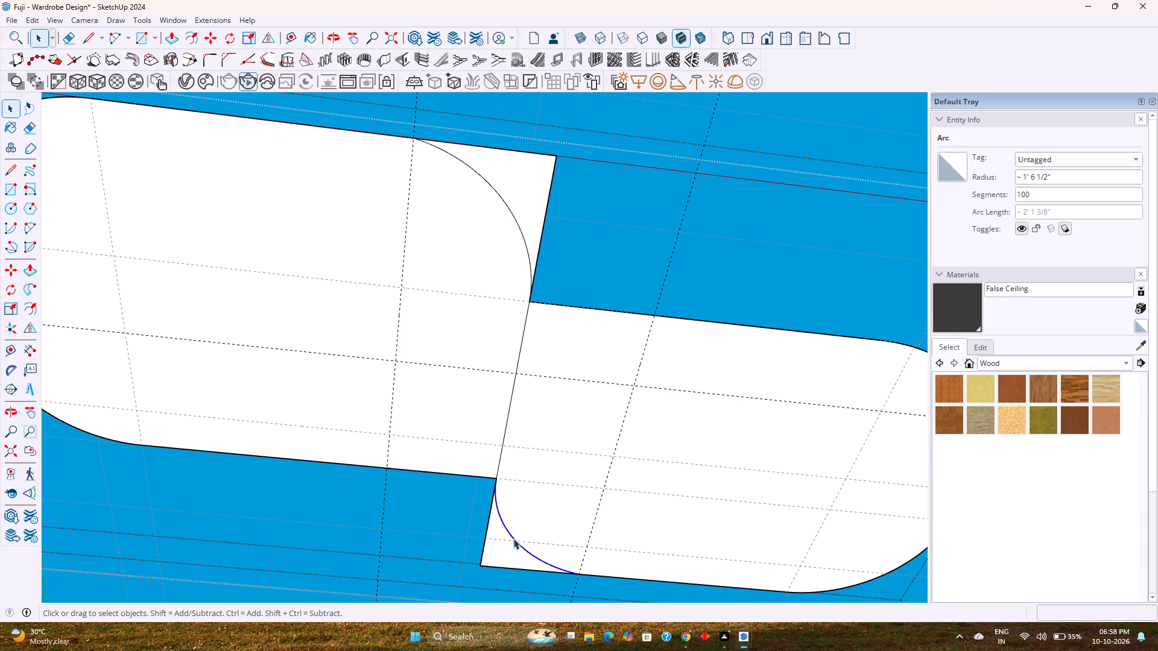
pyautogui.doubleClick(1067, 197)
pyautogui.write('10')
pyautogui.press('0')
pyautogui.press('Return')
# Erase the leftover square-corner edges outside the arcs at both stepped corners.
pyautogui.press('e')
pyautogui.press('e')
pyautogui.press('Escape')
pyautogui.click(476, 524)
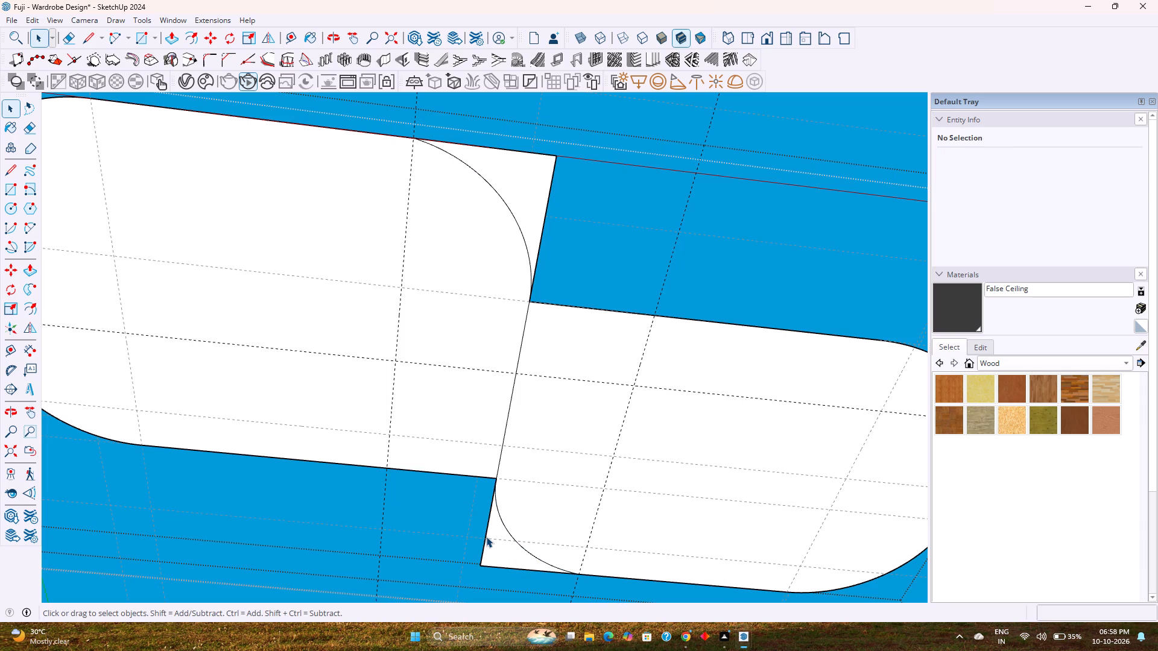
pyautogui.press('e')
pyautogui.click(486, 535)
pyautogui.click(498, 569)
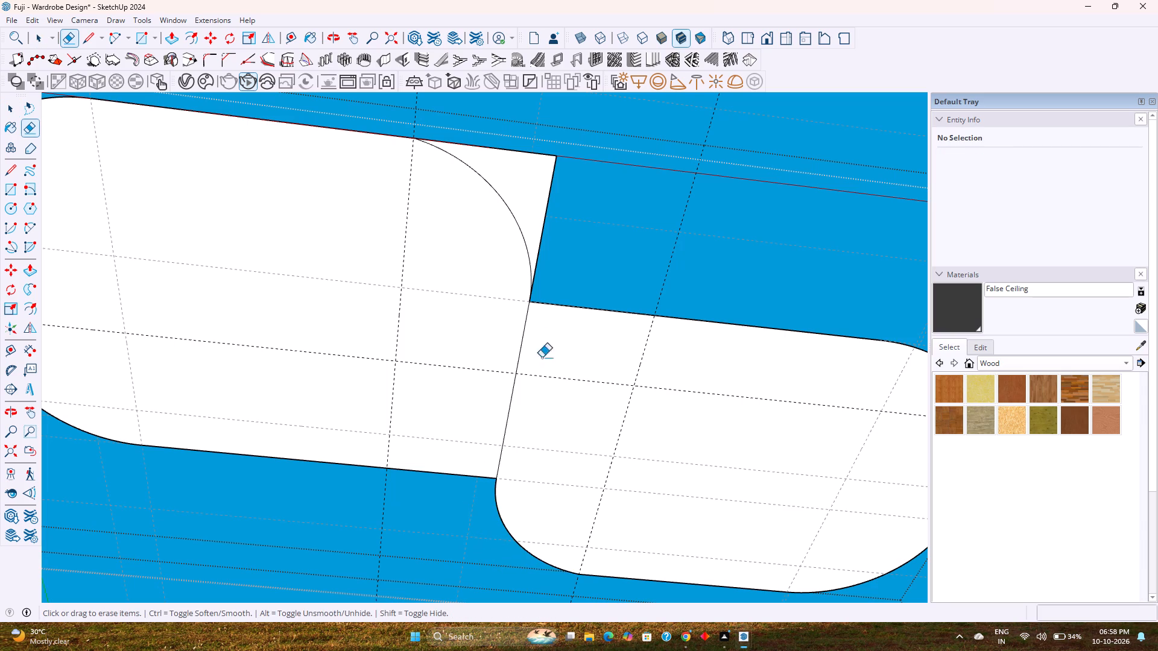
pyautogui.moveTo(540, 151); pyautogui.dragTo(566, 201)
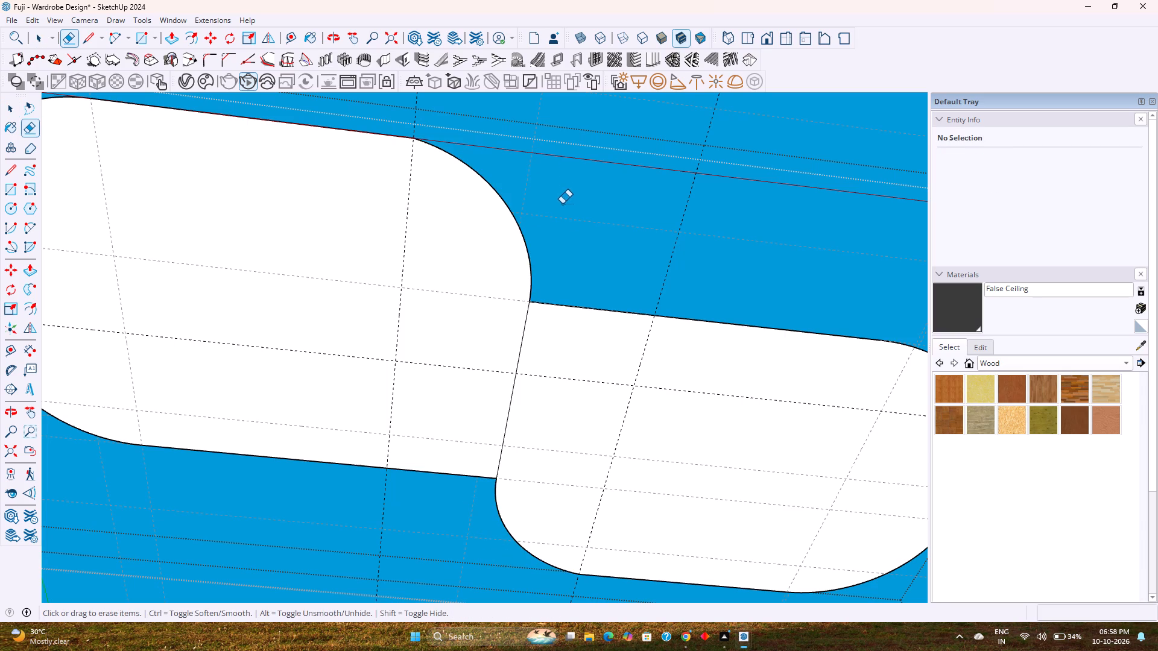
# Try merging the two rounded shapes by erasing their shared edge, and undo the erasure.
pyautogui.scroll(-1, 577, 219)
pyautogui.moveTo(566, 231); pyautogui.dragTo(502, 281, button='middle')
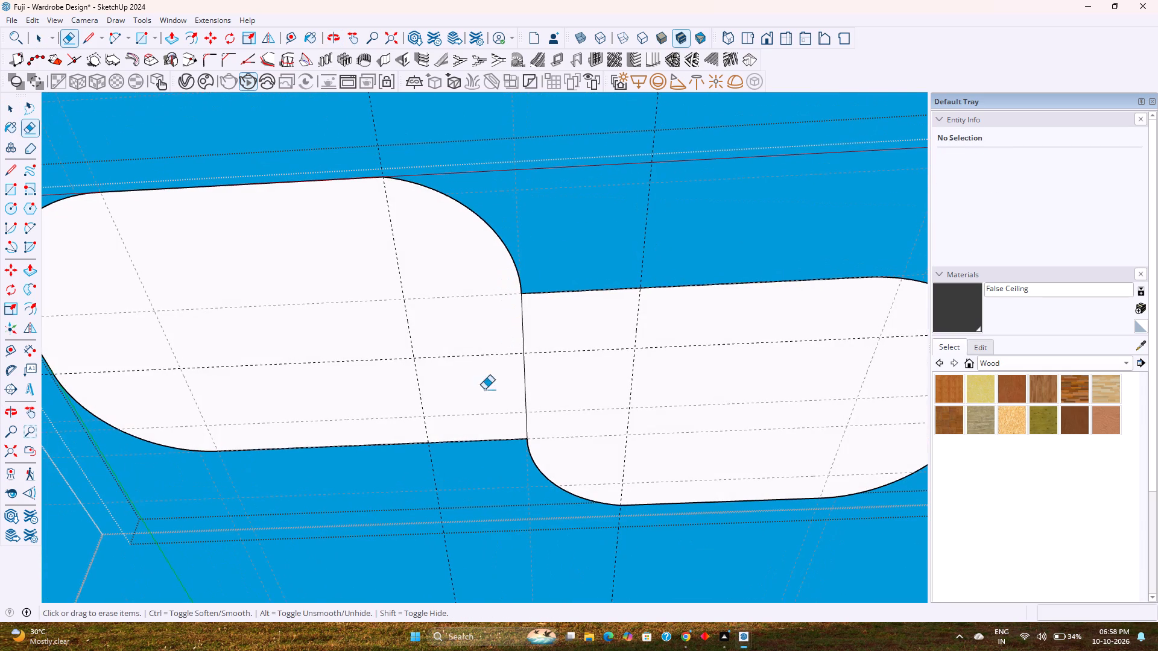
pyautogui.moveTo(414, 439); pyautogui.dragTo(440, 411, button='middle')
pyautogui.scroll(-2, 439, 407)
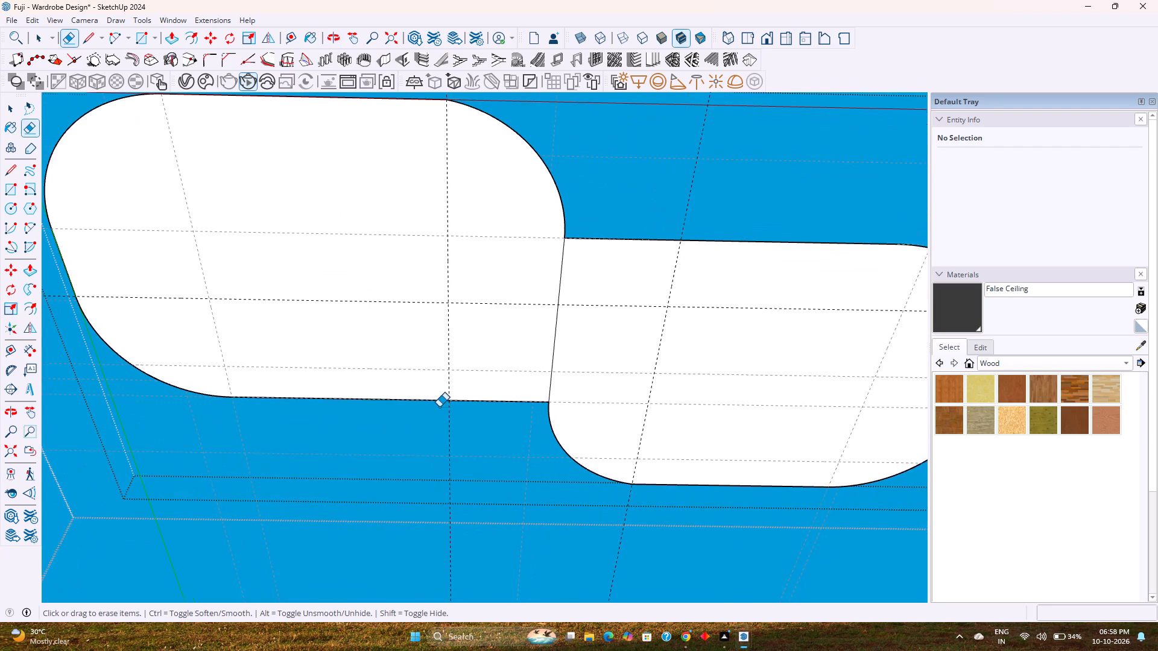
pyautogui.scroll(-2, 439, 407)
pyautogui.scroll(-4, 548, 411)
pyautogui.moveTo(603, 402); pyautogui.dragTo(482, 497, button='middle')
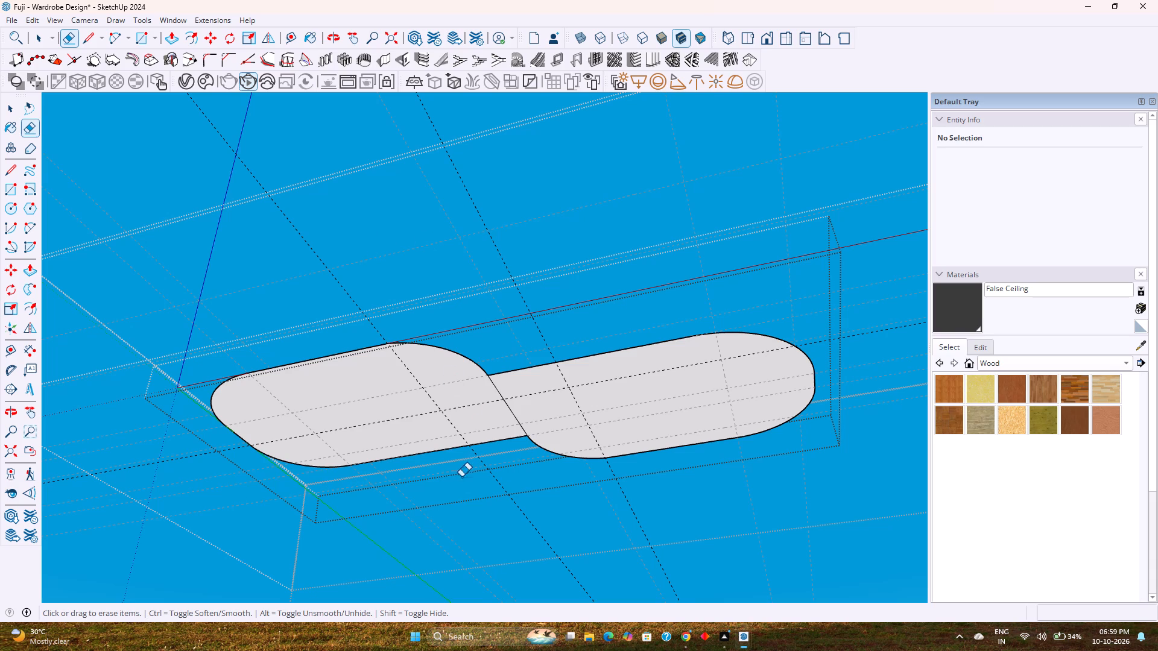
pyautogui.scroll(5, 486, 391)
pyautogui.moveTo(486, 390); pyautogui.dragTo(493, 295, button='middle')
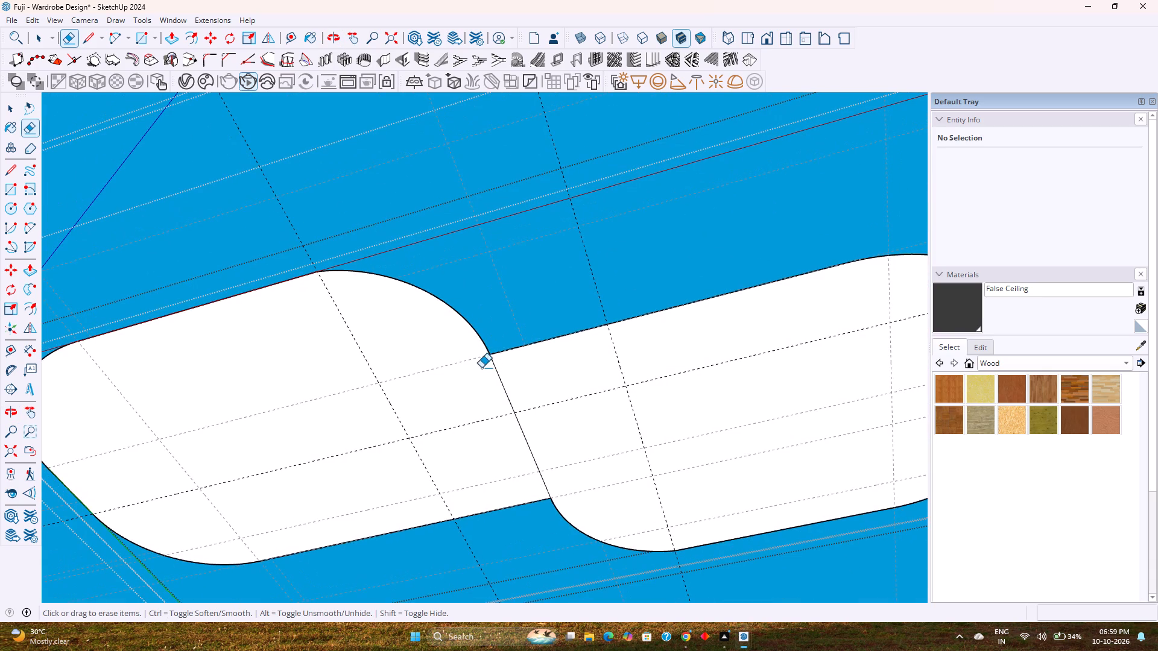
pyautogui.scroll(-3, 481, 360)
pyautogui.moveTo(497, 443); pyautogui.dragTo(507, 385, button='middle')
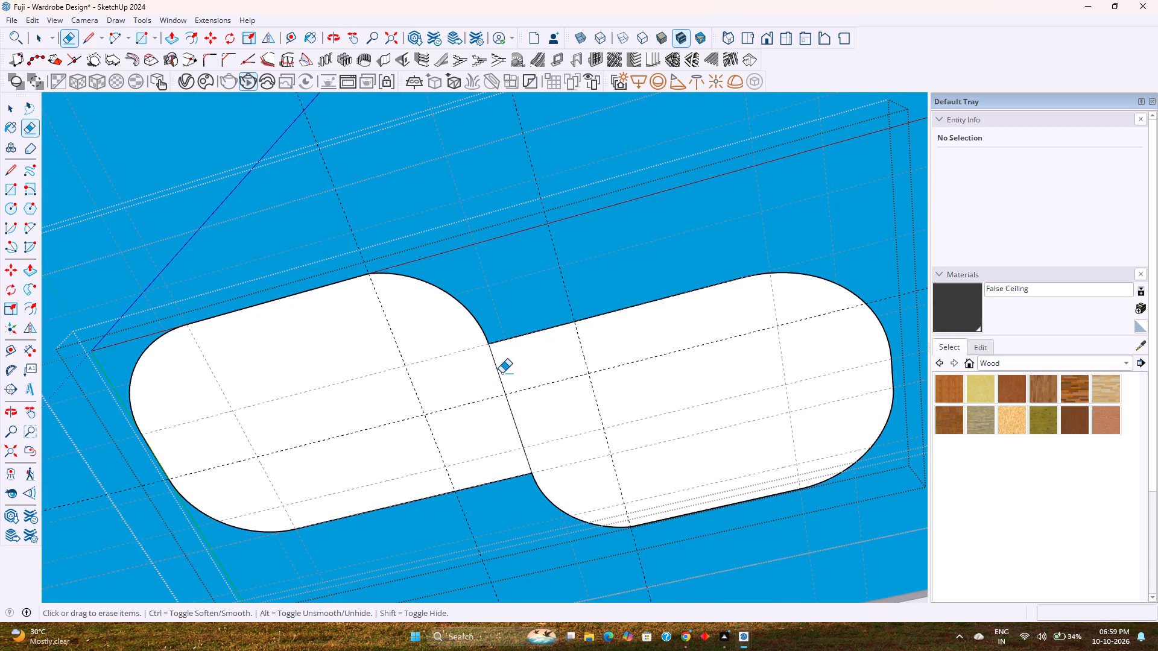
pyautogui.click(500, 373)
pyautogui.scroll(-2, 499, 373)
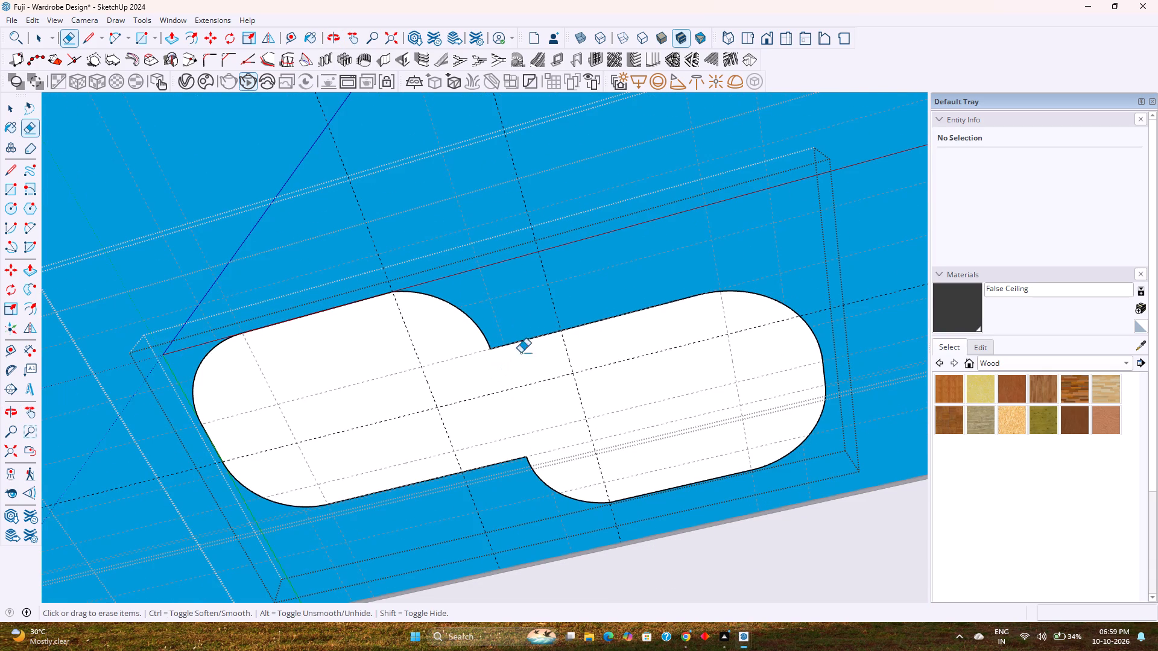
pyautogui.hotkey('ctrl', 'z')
# Copy the first rounded shape with its edges 6" straight down along the vertical axis.
pyautogui.press('space')
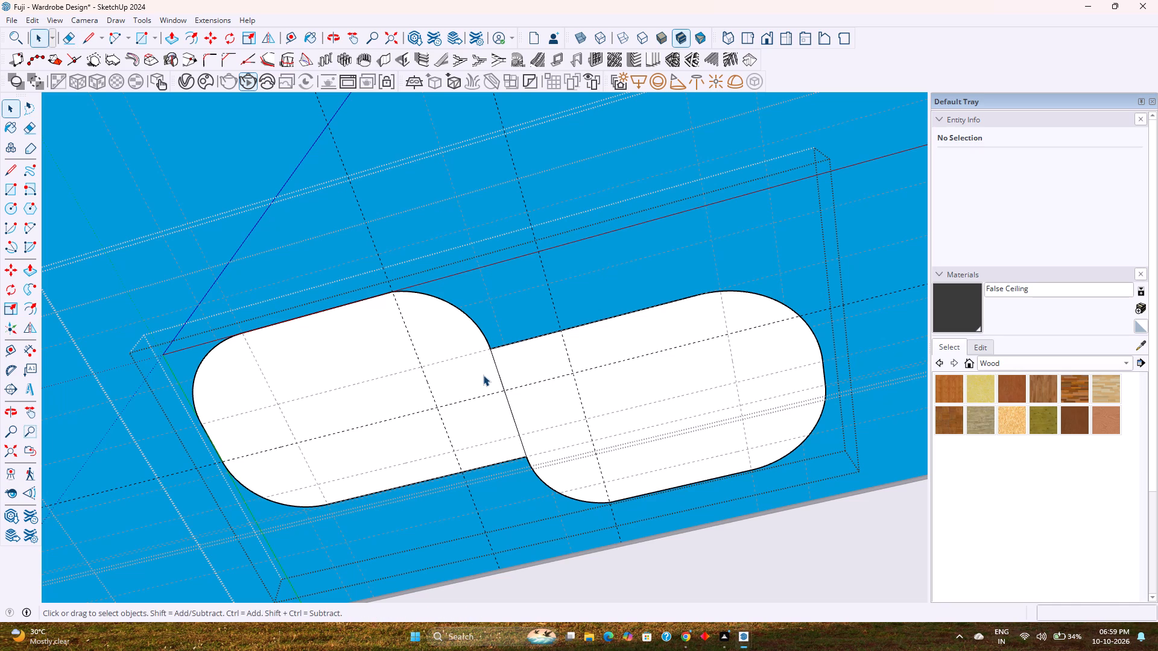
pyautogui.doubleClick(476, 376)
pyautogui.moveTo(510, 338); pyautogui.dragTo(499, 478, button='middle')
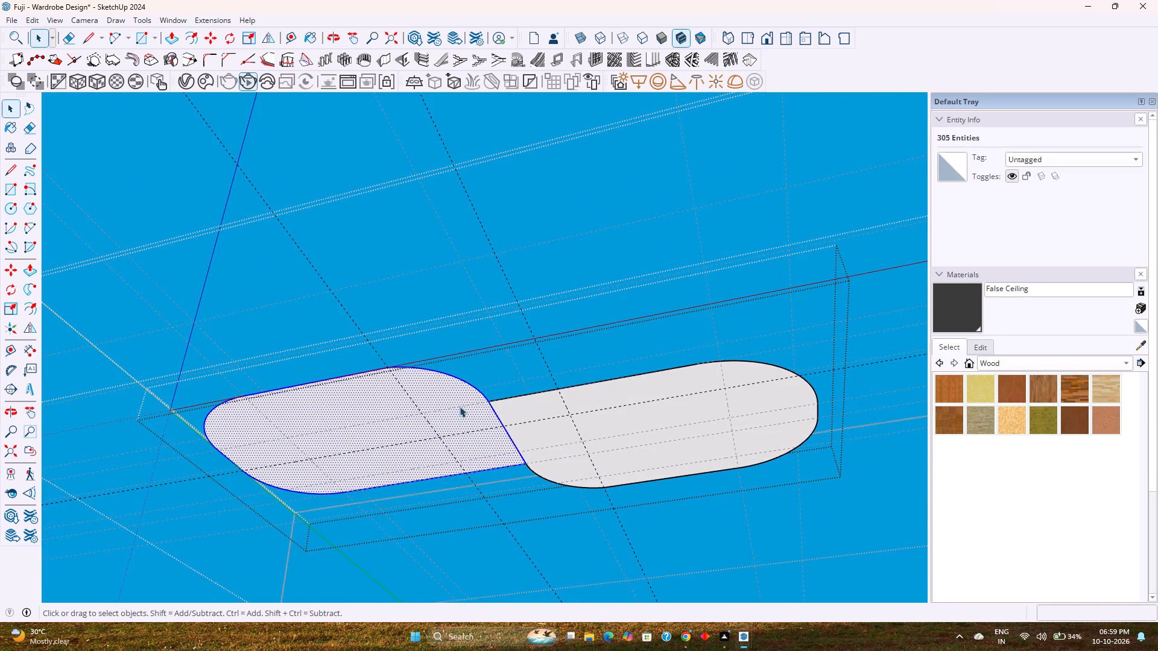
pyautogui.rightClick(459, 402)
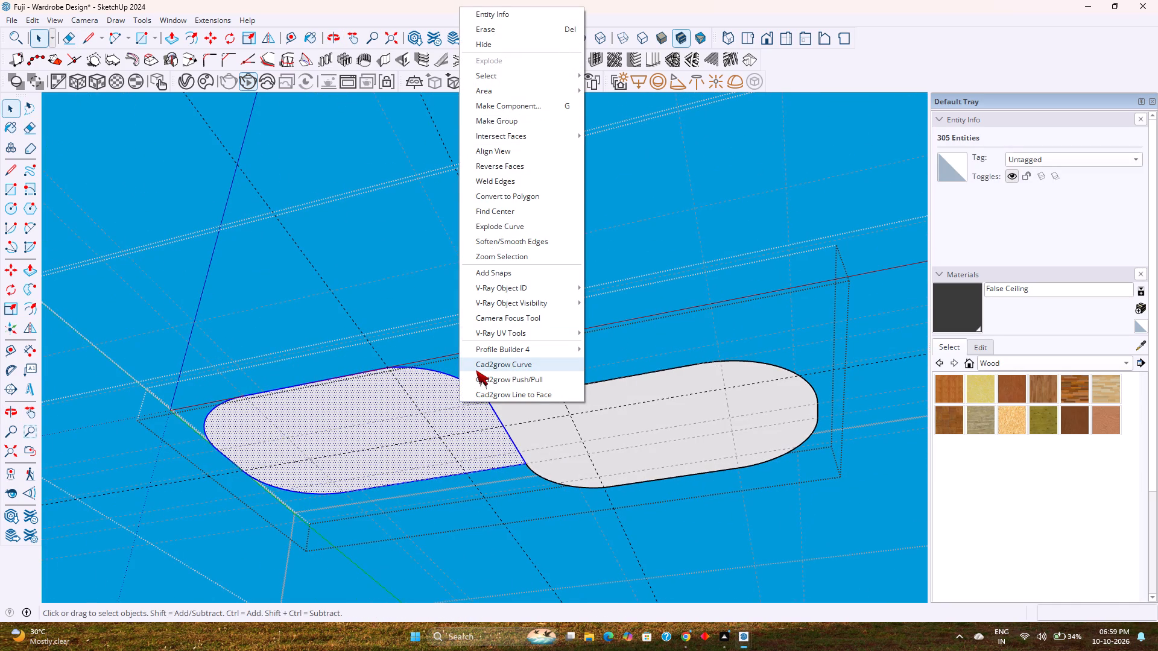
pyautogui.press('Escape')
pyautogui.press('m')
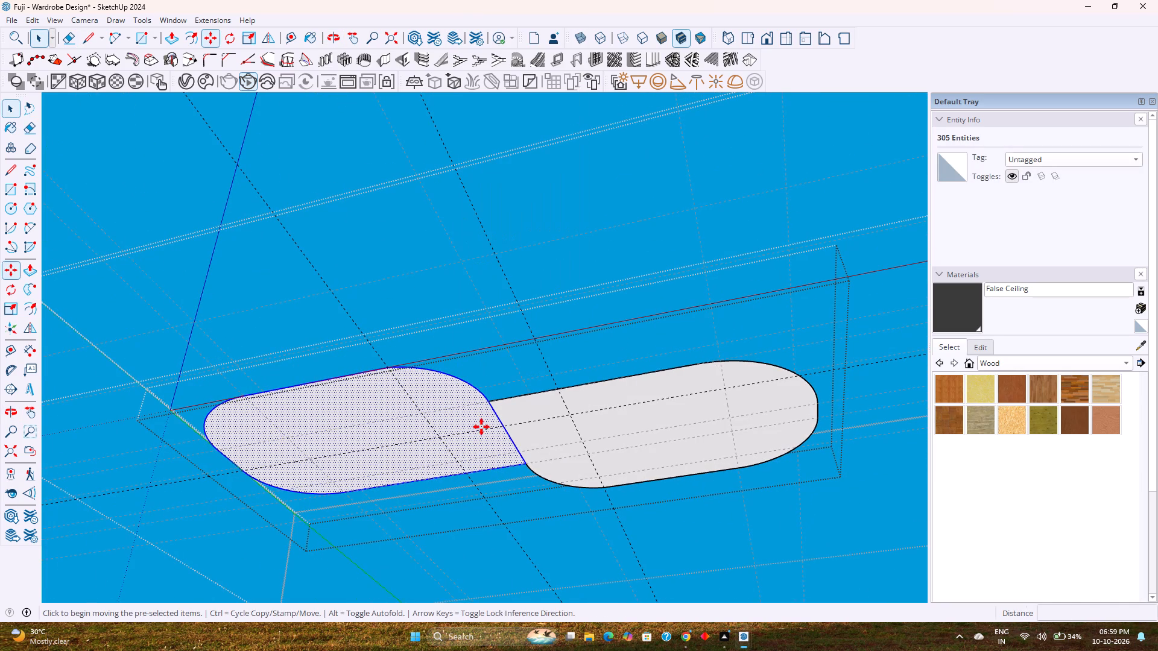
pyautogui.click(488, 403)
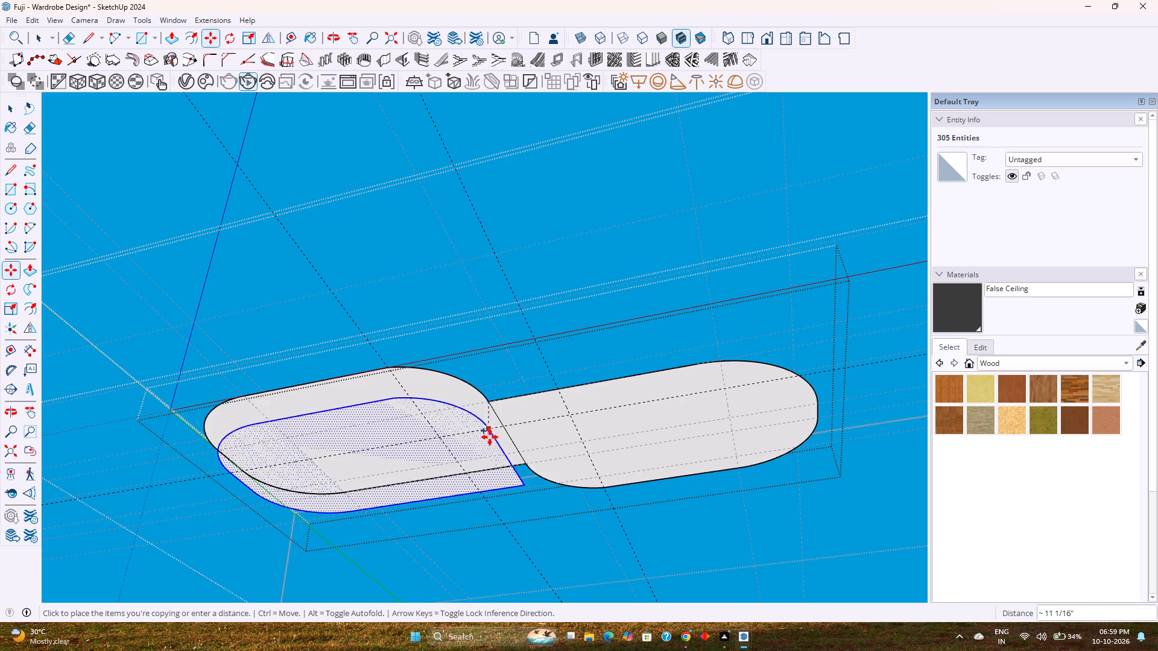
pyautogui.press('Up')
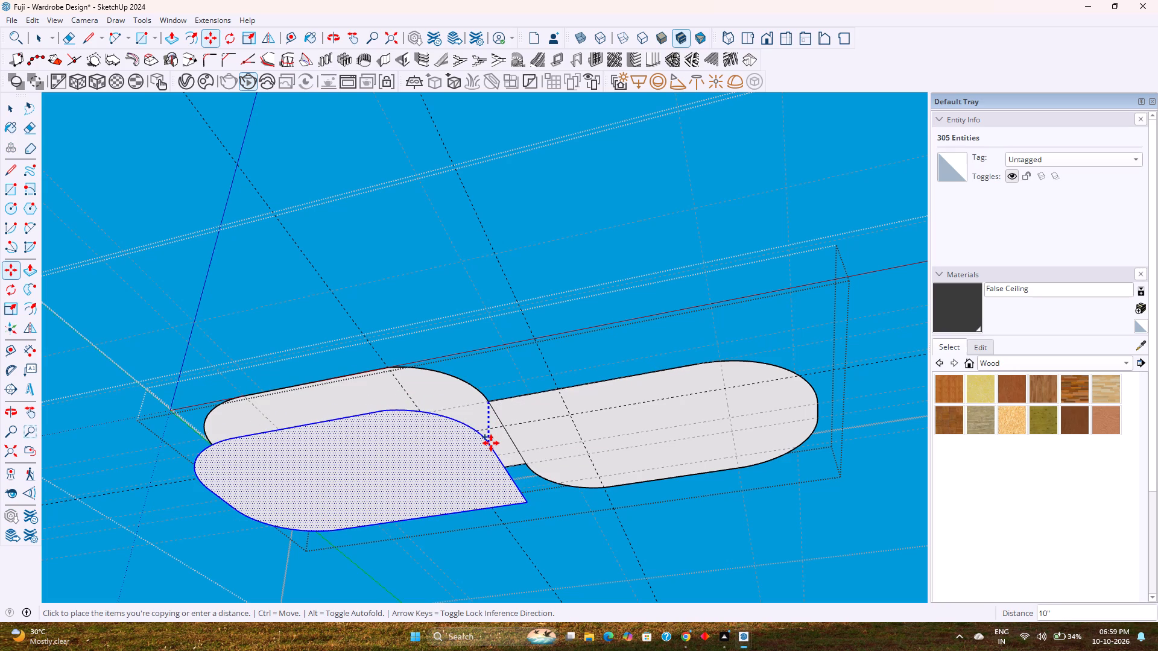
pyautogui.press('6')
pyautogui.press('Return')
pyautogui.press('space')
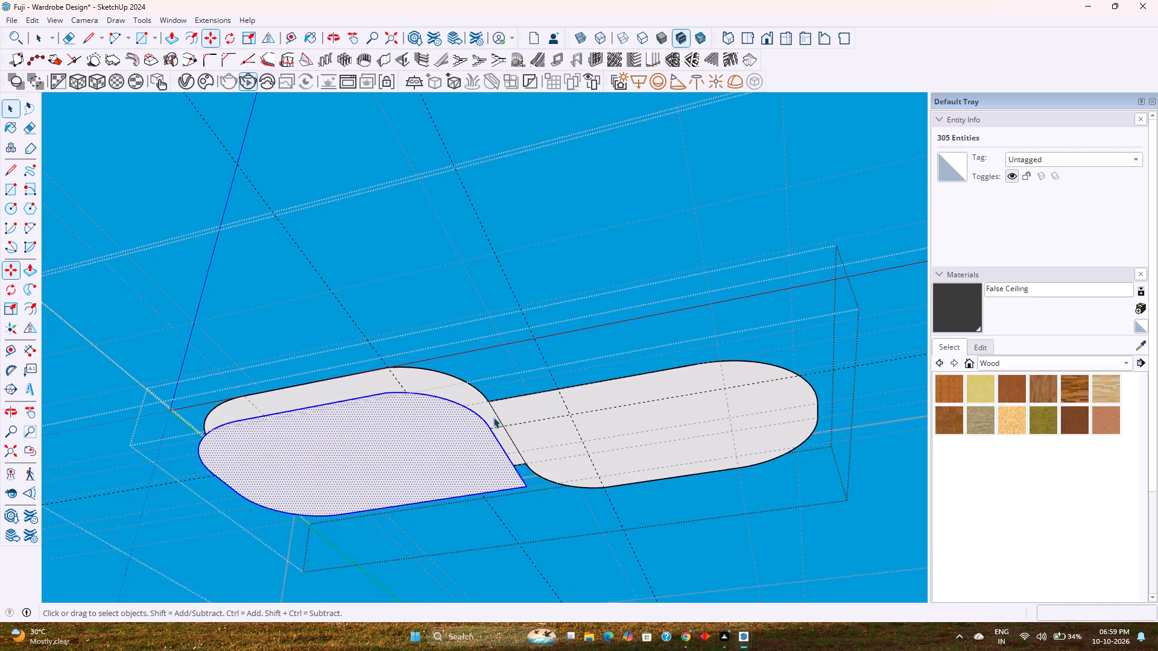
# Delete the original first rounded shape and its edges at the upper level.
pyautogui.doubleClick(475, 394)
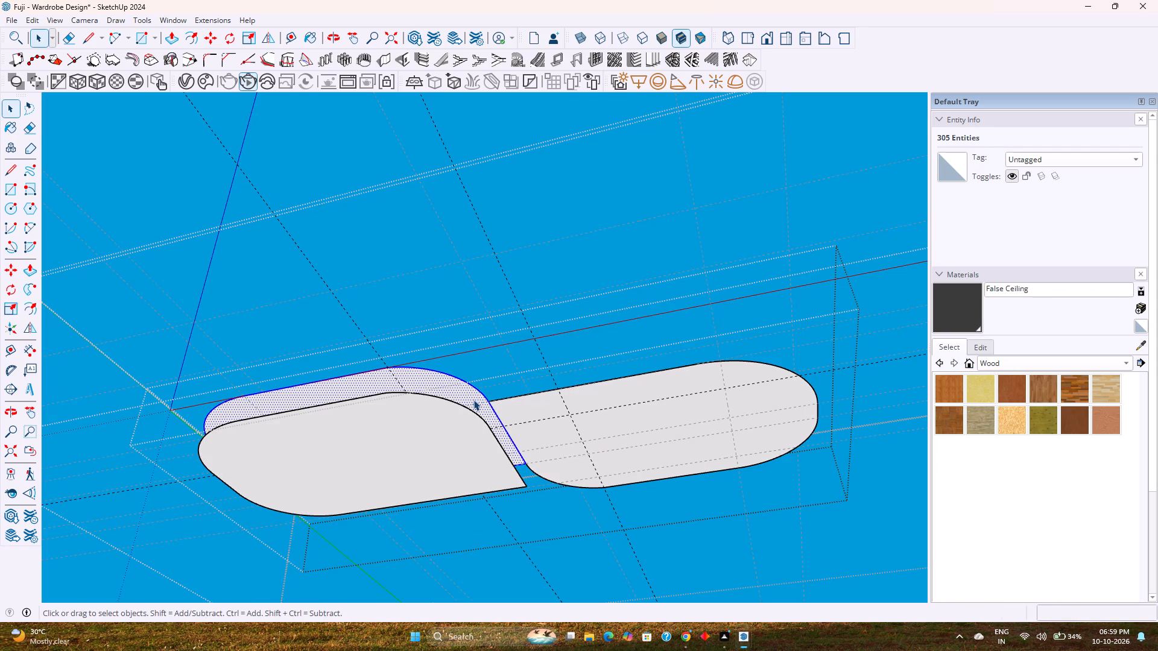
pyautogui.press('Delete')
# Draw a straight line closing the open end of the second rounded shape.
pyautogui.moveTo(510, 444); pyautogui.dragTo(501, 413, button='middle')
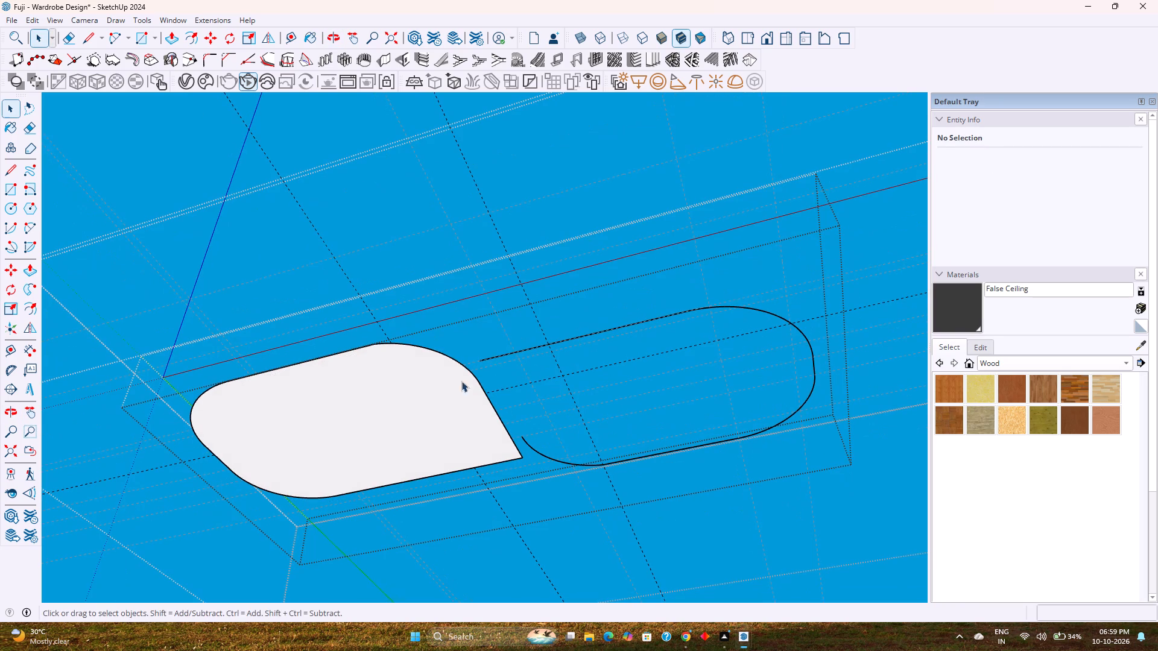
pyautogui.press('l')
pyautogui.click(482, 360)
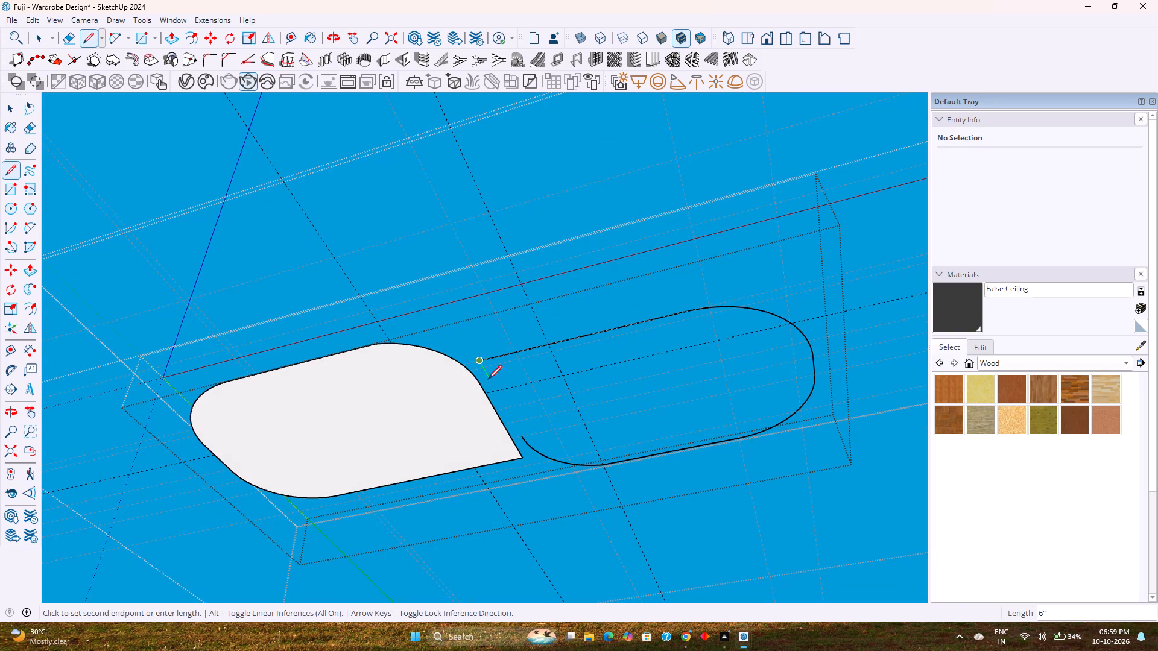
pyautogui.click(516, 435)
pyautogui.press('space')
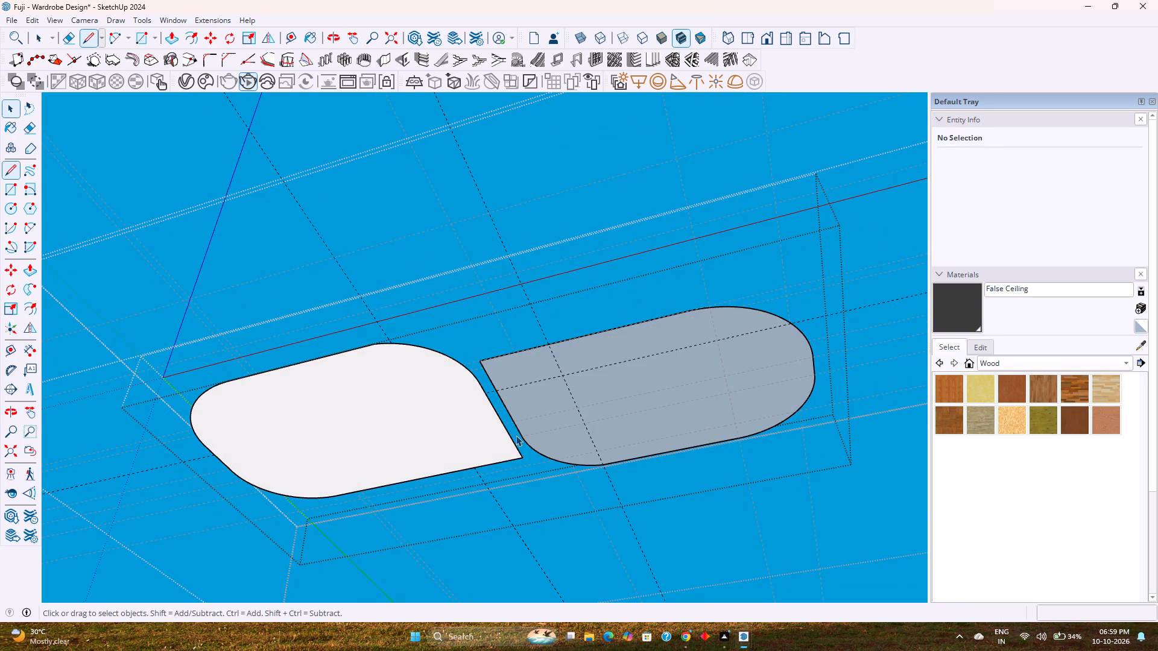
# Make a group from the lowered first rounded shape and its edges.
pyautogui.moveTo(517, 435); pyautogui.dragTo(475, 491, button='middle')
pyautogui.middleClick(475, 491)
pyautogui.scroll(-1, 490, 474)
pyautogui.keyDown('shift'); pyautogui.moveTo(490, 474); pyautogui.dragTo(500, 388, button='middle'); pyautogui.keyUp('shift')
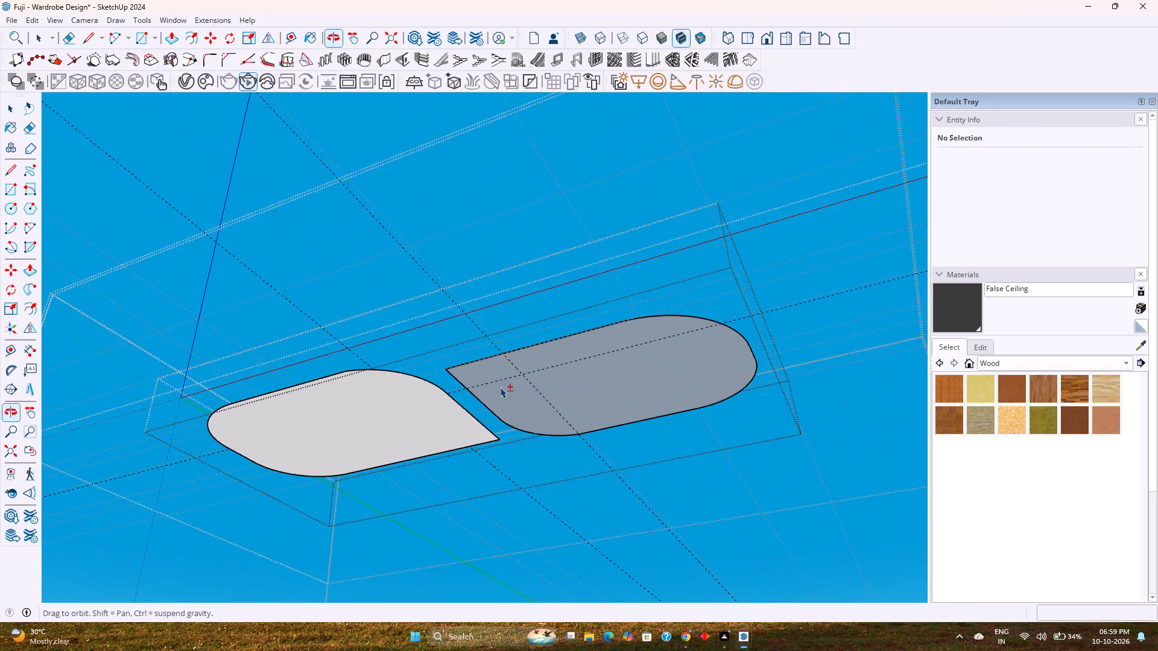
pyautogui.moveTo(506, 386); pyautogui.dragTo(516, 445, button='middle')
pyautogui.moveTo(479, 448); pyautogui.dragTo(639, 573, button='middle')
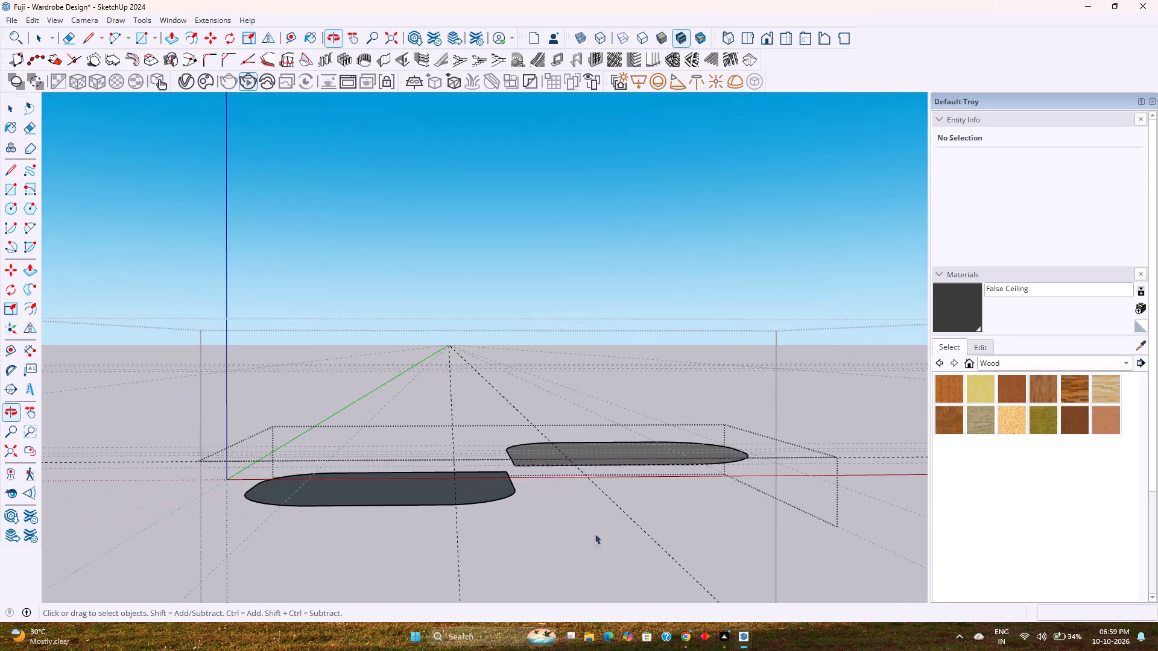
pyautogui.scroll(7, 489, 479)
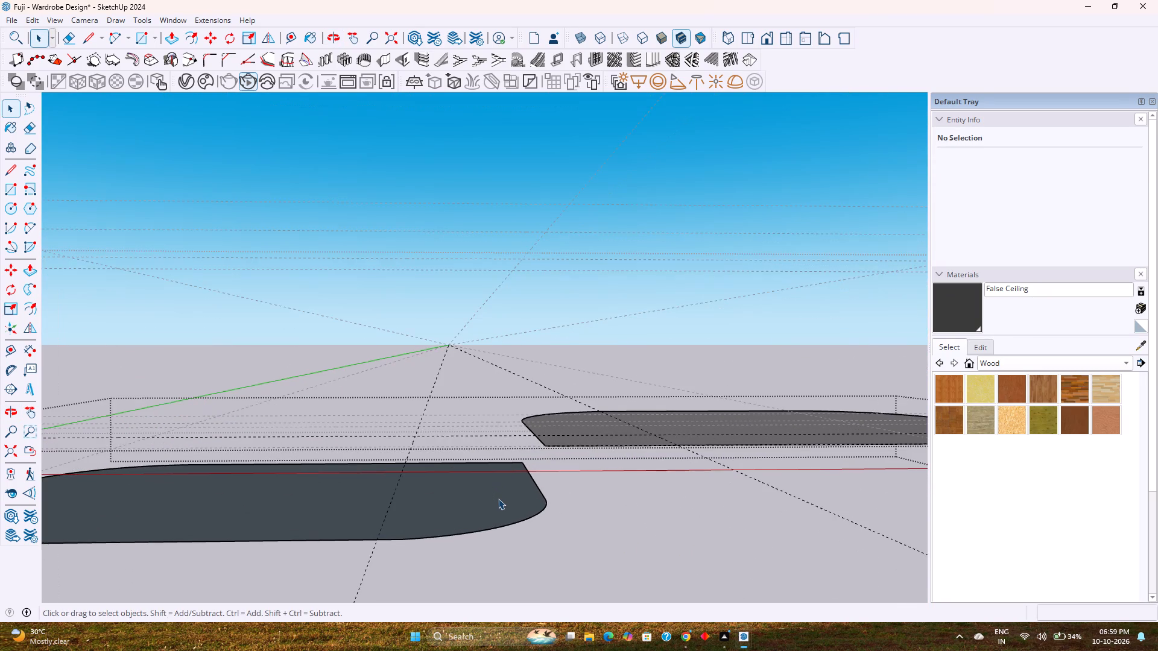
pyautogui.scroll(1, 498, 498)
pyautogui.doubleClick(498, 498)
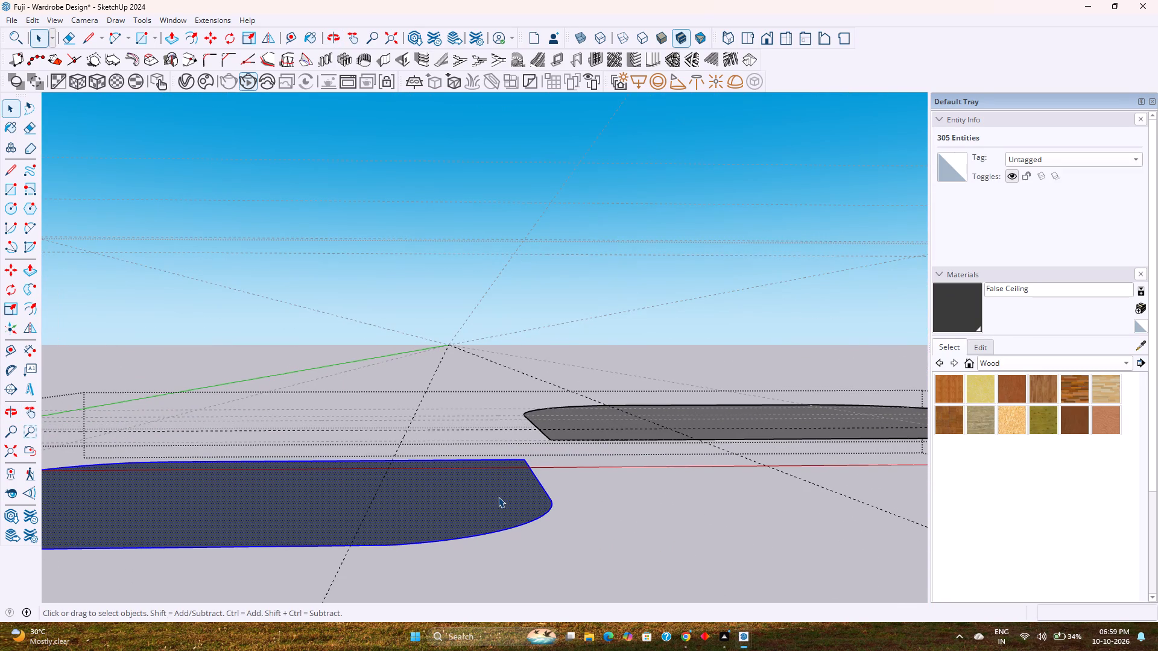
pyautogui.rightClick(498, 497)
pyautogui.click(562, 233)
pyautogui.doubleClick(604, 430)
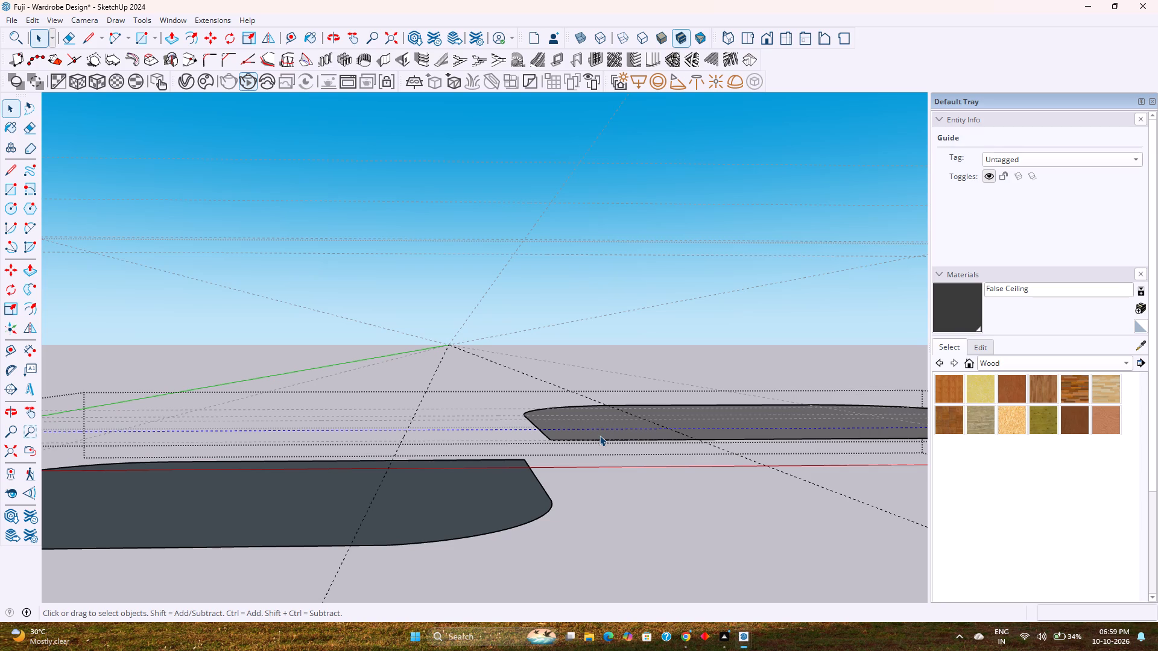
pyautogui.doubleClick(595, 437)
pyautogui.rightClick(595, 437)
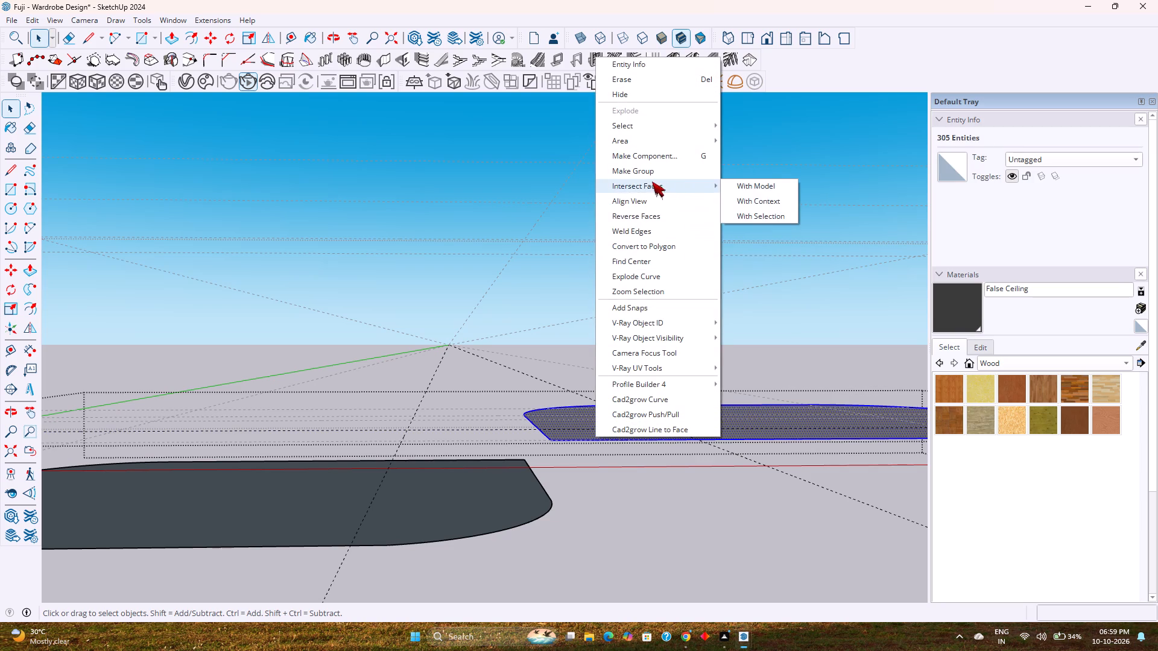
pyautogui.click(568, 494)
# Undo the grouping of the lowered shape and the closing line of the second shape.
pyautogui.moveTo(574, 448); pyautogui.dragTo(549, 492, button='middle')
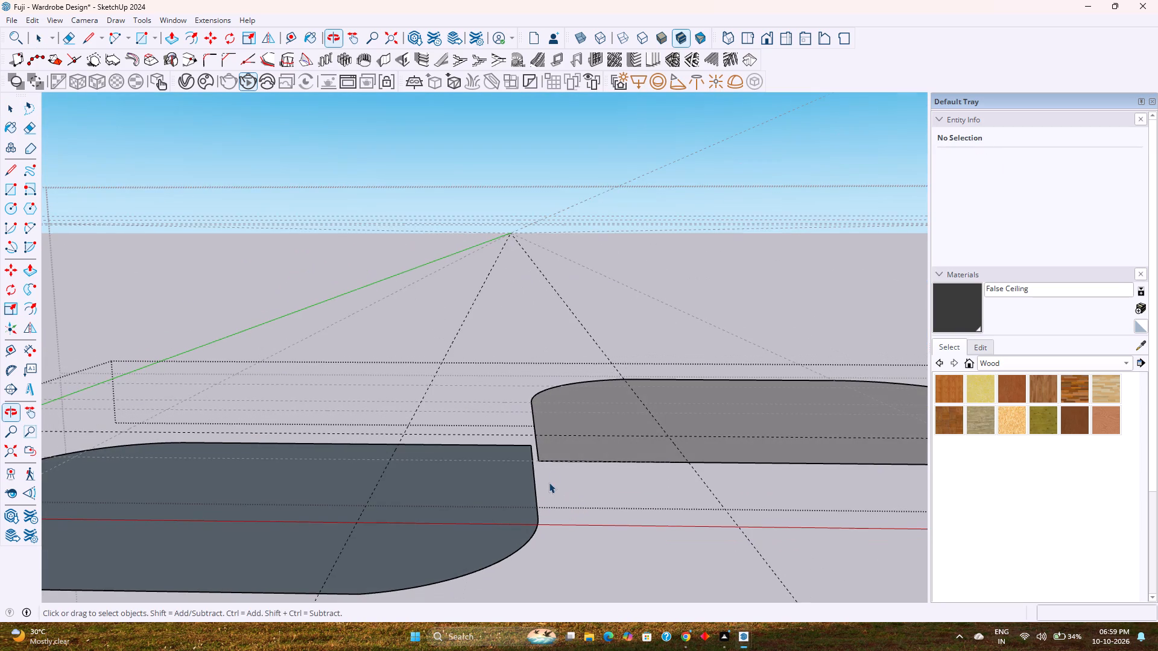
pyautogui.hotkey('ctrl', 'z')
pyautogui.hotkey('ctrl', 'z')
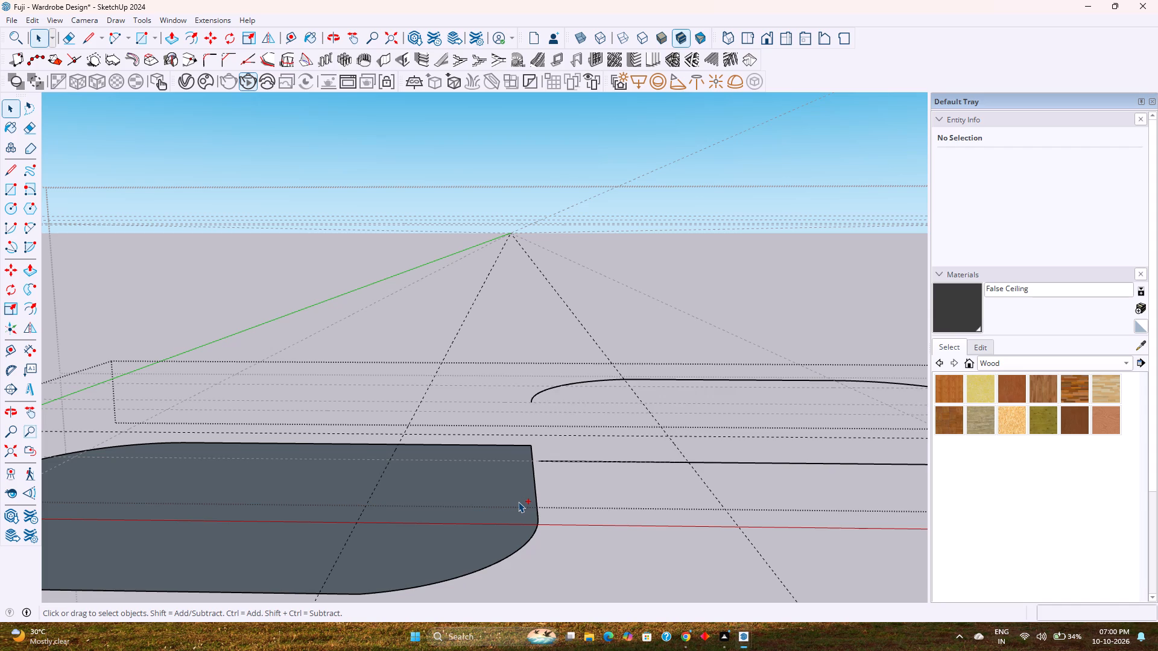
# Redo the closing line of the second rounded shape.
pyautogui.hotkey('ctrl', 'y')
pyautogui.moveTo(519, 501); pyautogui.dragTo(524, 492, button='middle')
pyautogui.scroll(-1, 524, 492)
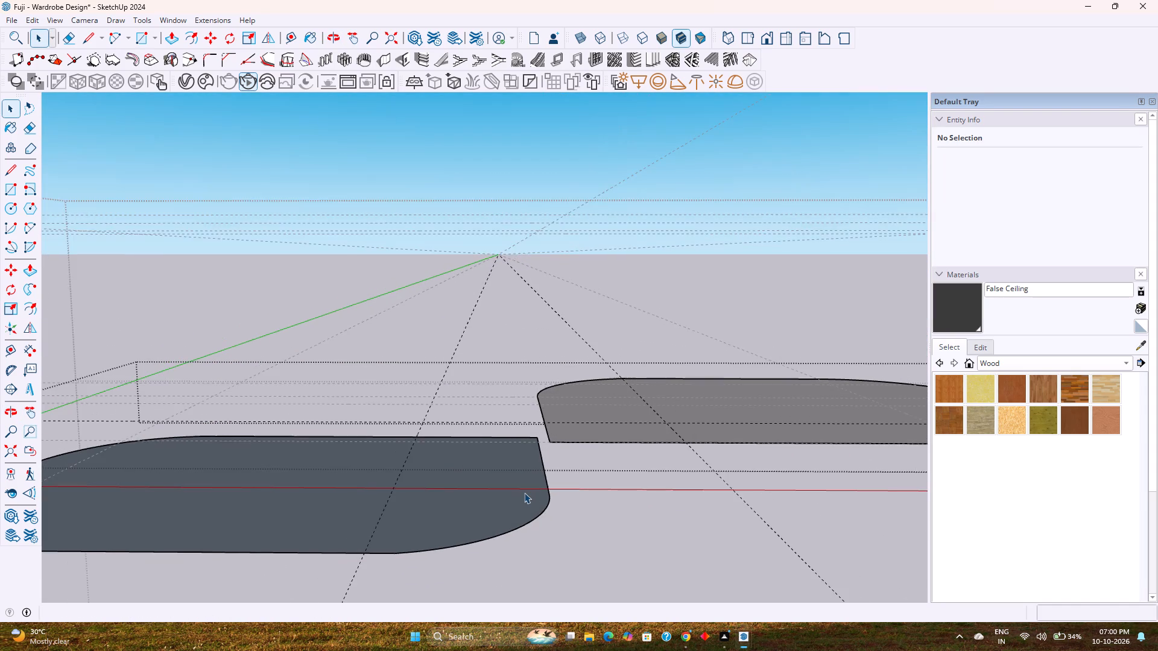
# Create a component named 9 from the lowered first rounded shape and its edges.
pyautogui.keyDown('shift'); pyautogui.moveTo(524, 492); pyautogui.dragTo(525, 413, button='middle'); pyautogui.keyUp('shift')
pyautogui.scroll(-4, 527, 407)
pyautogui.moveTo(527, 410); pyautogui.dragTo(516, 547, button='middle')
pyautogui.keyDown('shift'); pyautogui.moveTo(516, 539); pyautogui.dragTo(530, 406, button='middle'); pyautogui.keyUp('shift')
pyautogui.moveTo(534, 397); pyautogui.dragTo(521, 425, button='middle')
pyautogui.doubleClick(464, 468)
pyautogui.rightClick(464, 468)
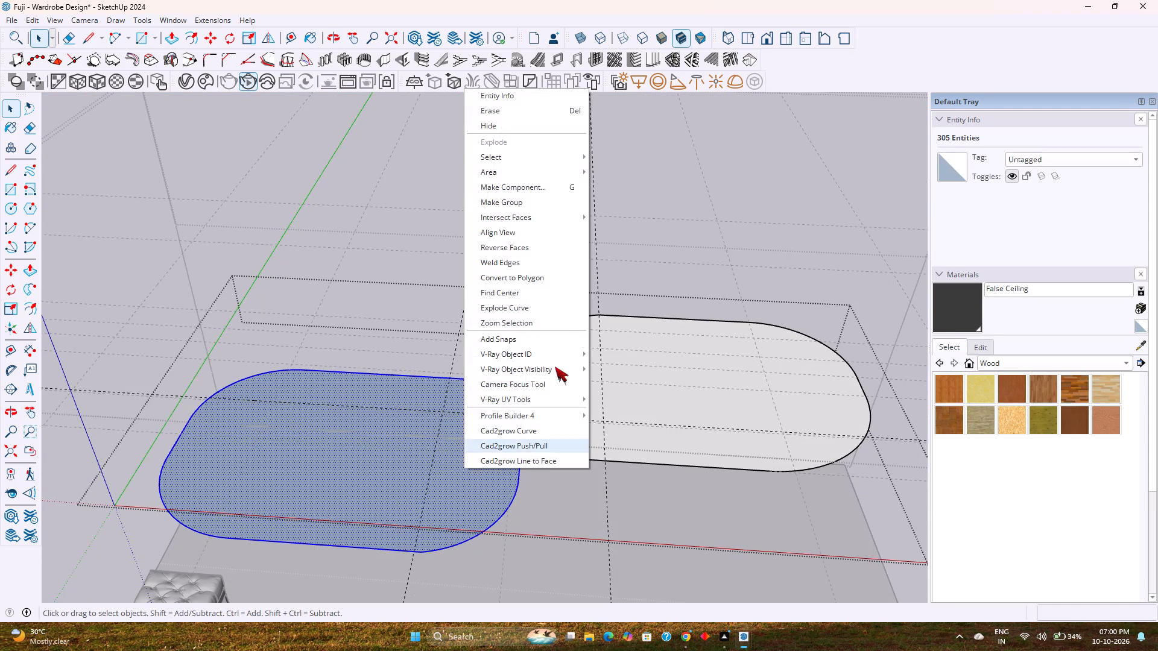
pyautogui.click(548, 190)
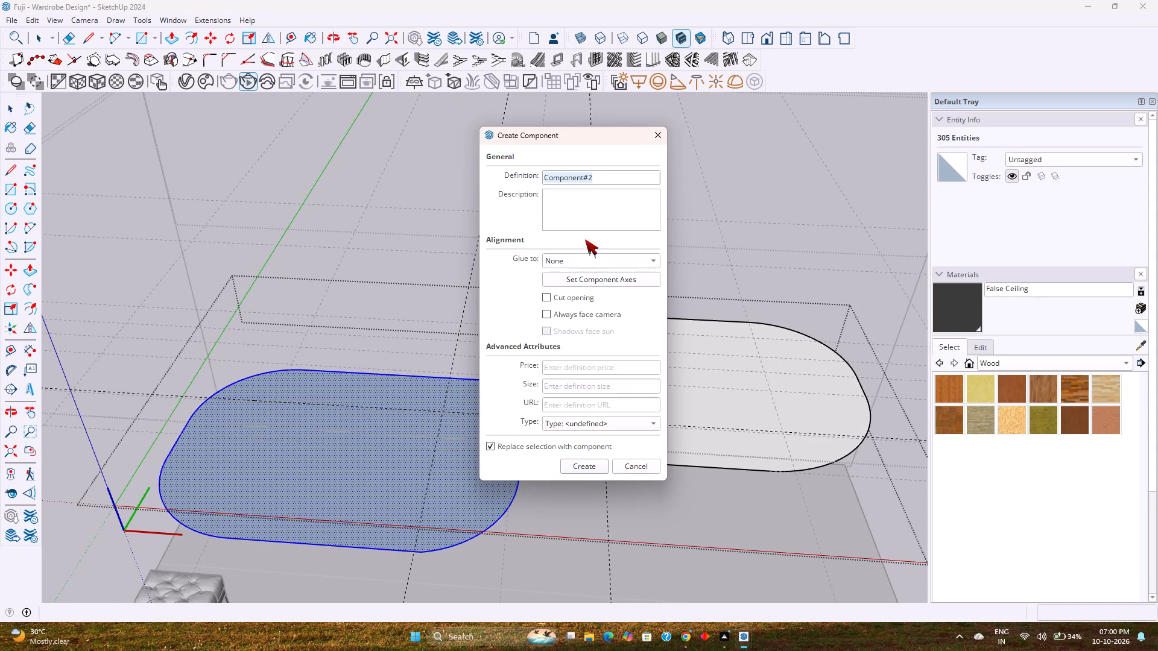
pyautogui.press('9')
pyautogui.press('Return')
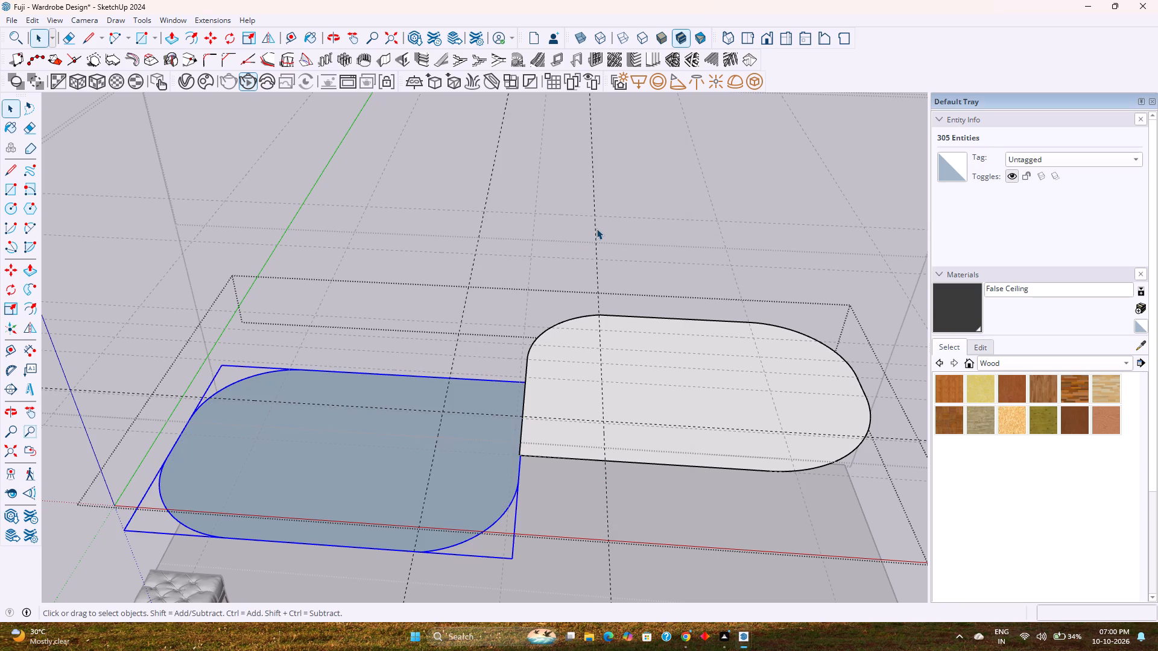
# Delete the second rounded shape's face and its edges.
pyautogui.click(572, 345)
pyautogui.doubleClick(572, 345)
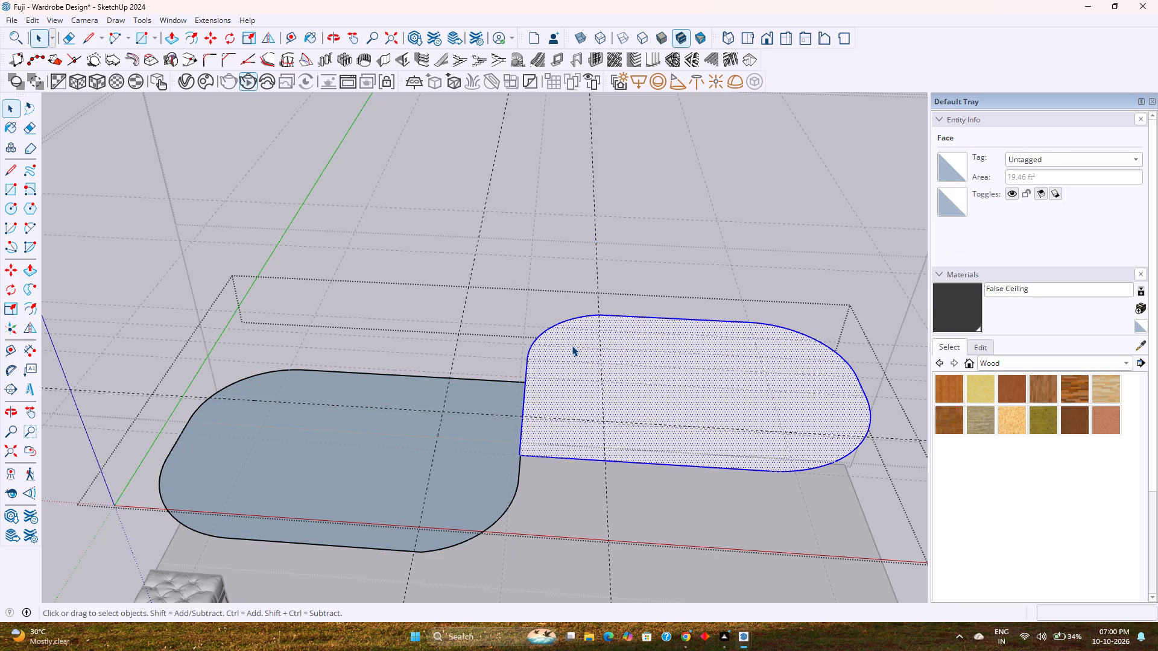
pyautogui.press('Delete')
# Flip a copy of component 9 about the green plane at 3' 9", then flip that copy about the red plane at 2' 8 3/4".
pyautogui.click(483, 447)
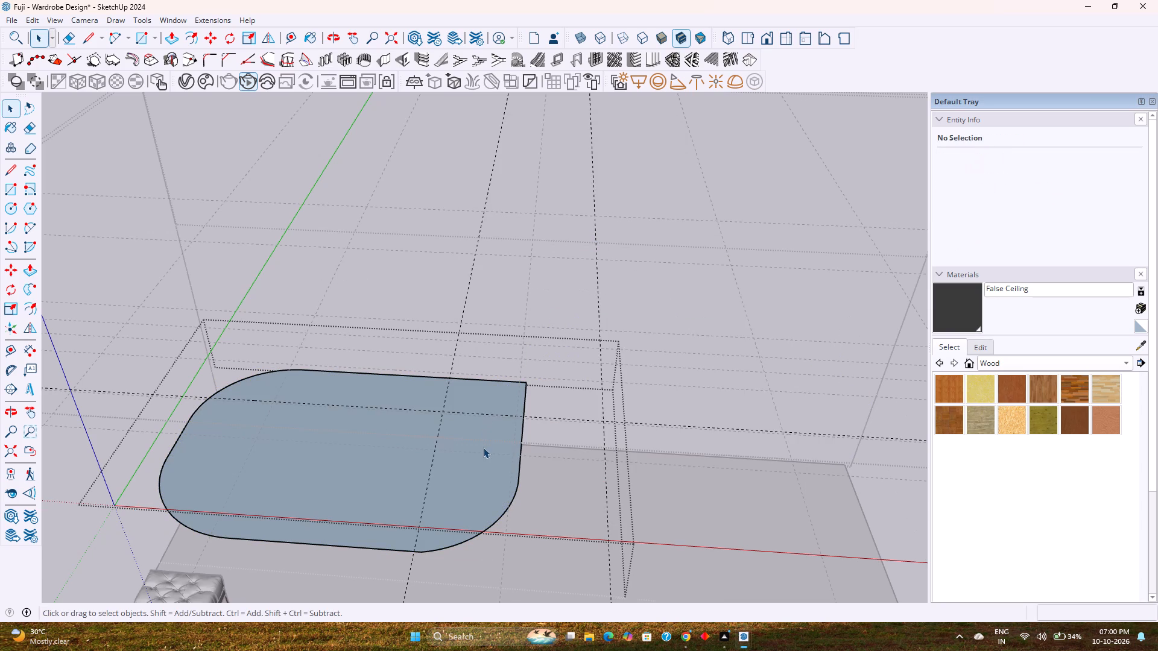
pyautogui.click(267, 36)
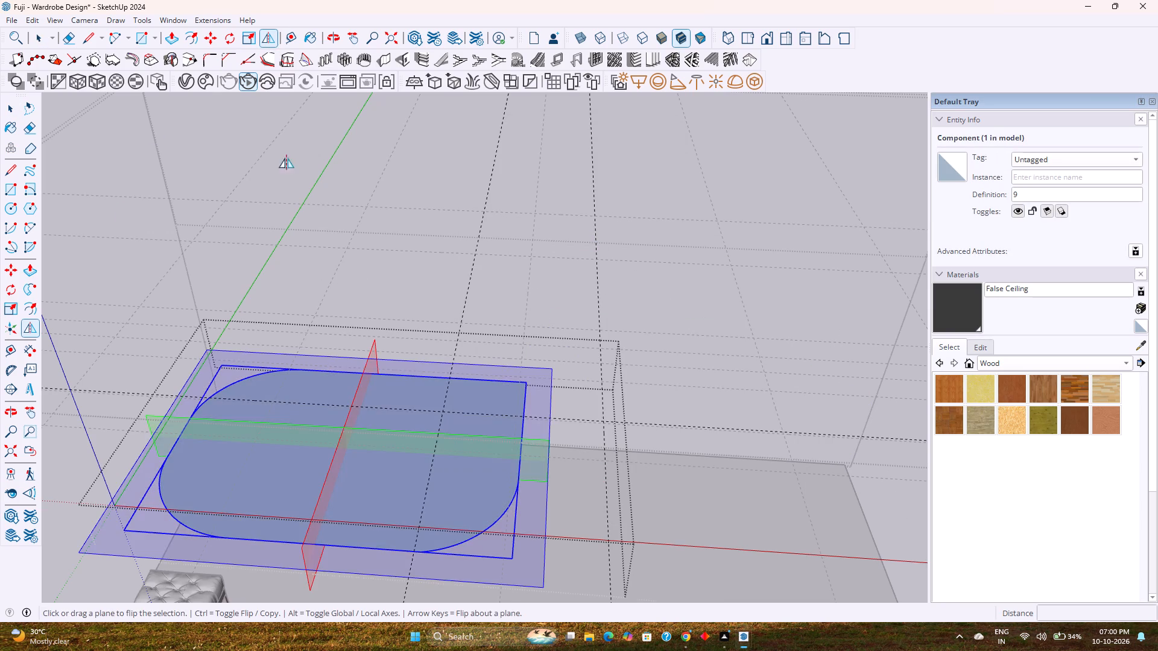
pyautogui.moveTo(368, 429); pyautogui.dragTo(400, 297)
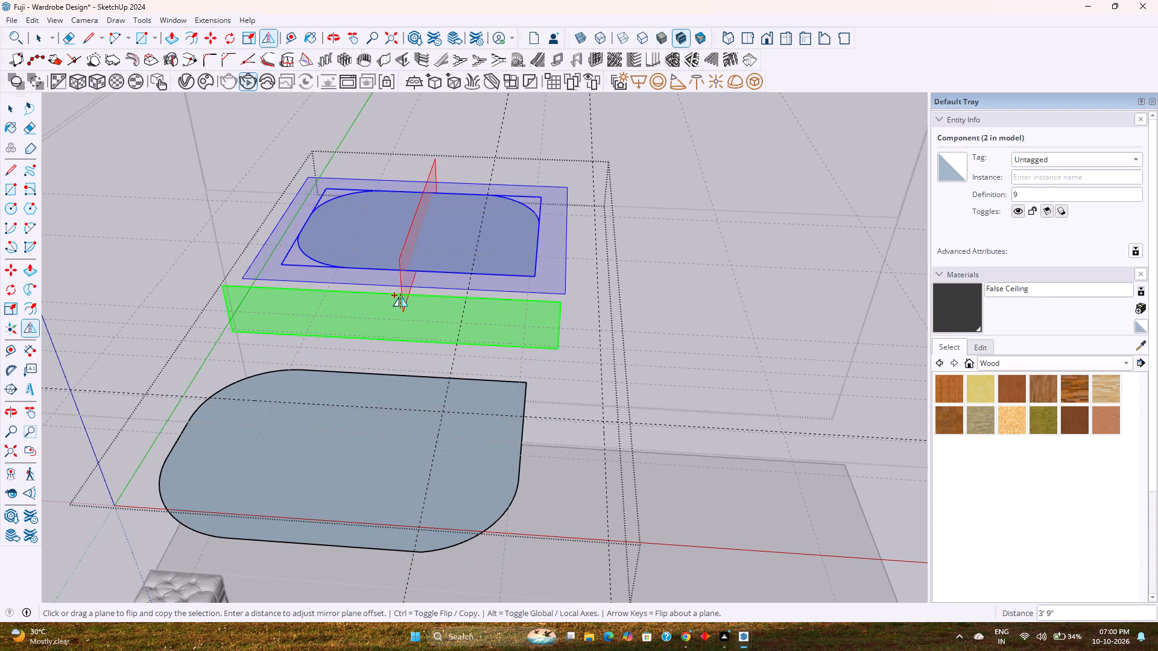
pyautogui.moveTo(400, 263); pyautogui.dragTo(529, 272)
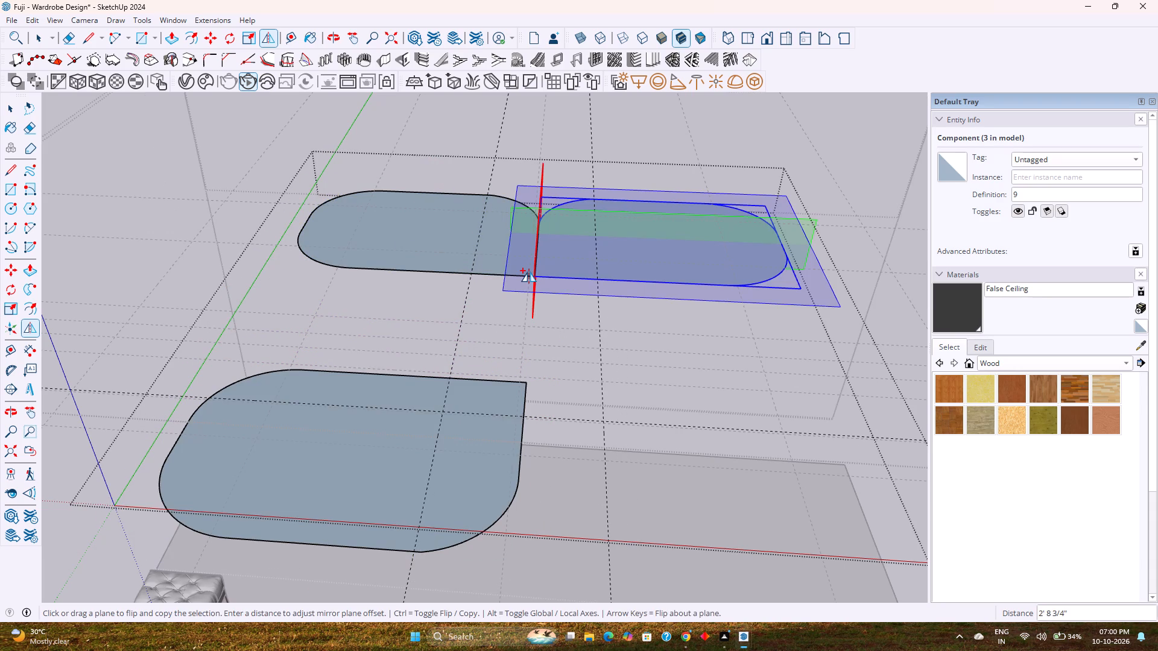
pyautogui.press('space')
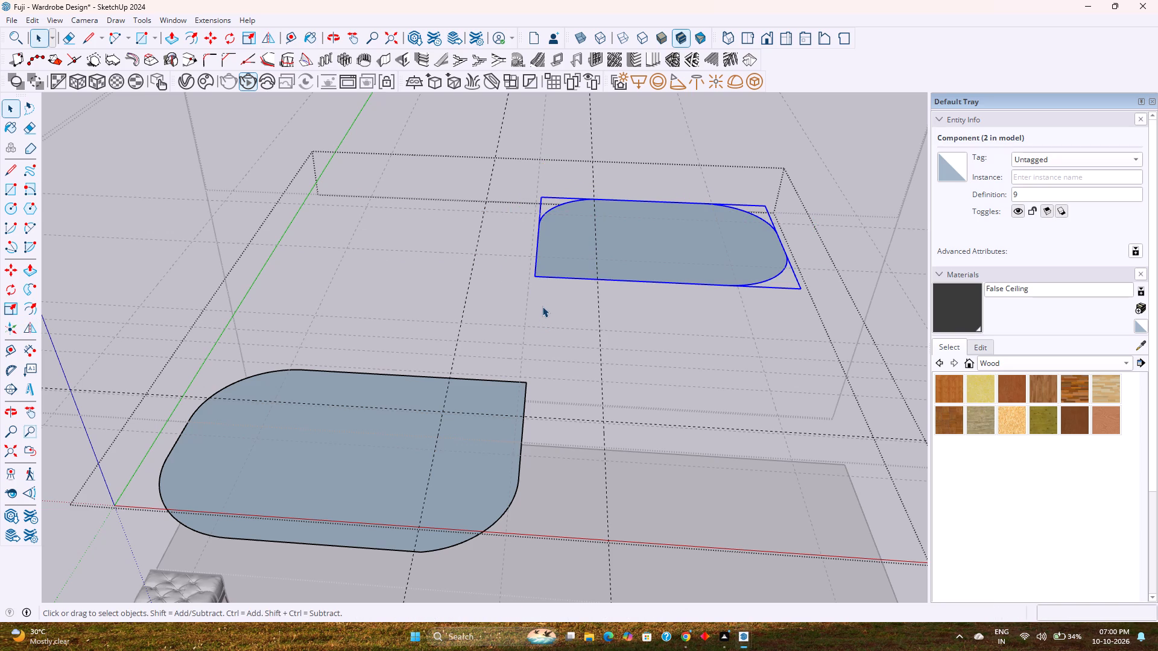
# Raise the mirrored copy 6" along the vertical axis.
pyautogui.press('m')
pyautogui.click(541, 281)
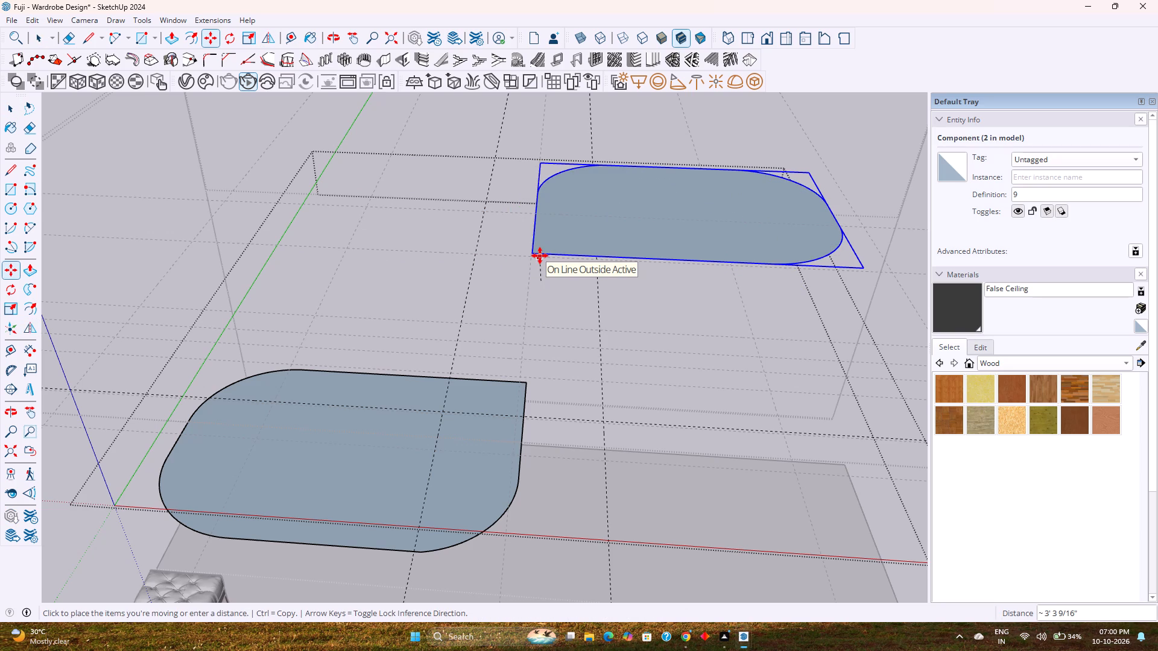
pyautogui.press('Up')
pyautogui.press('6')
pyautogui.press('Return')
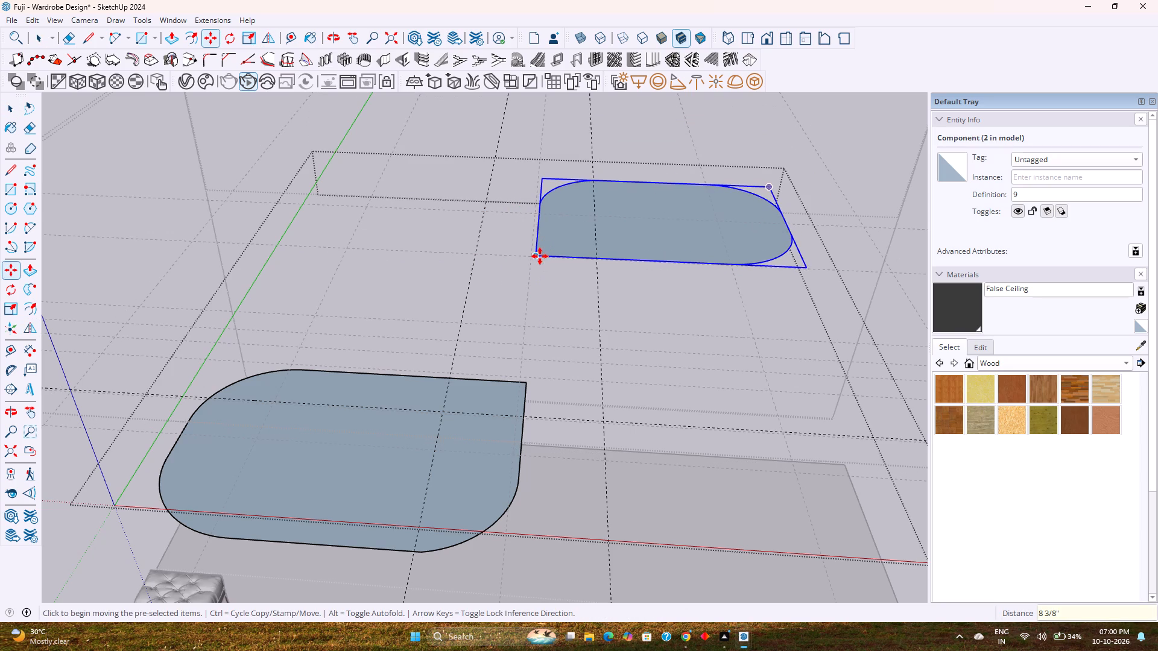
# Move the raised copy along the green axis to line up with the original shape's long straight edge.
pyautogui.click(540, 256)
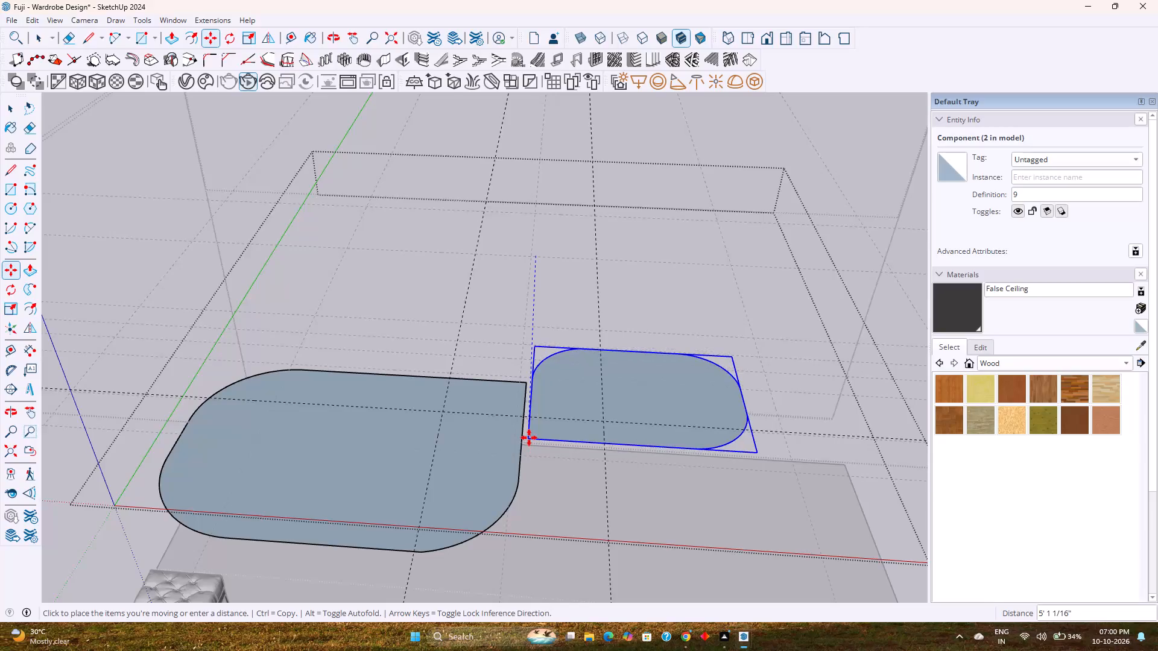
pyautogui.press('Left')
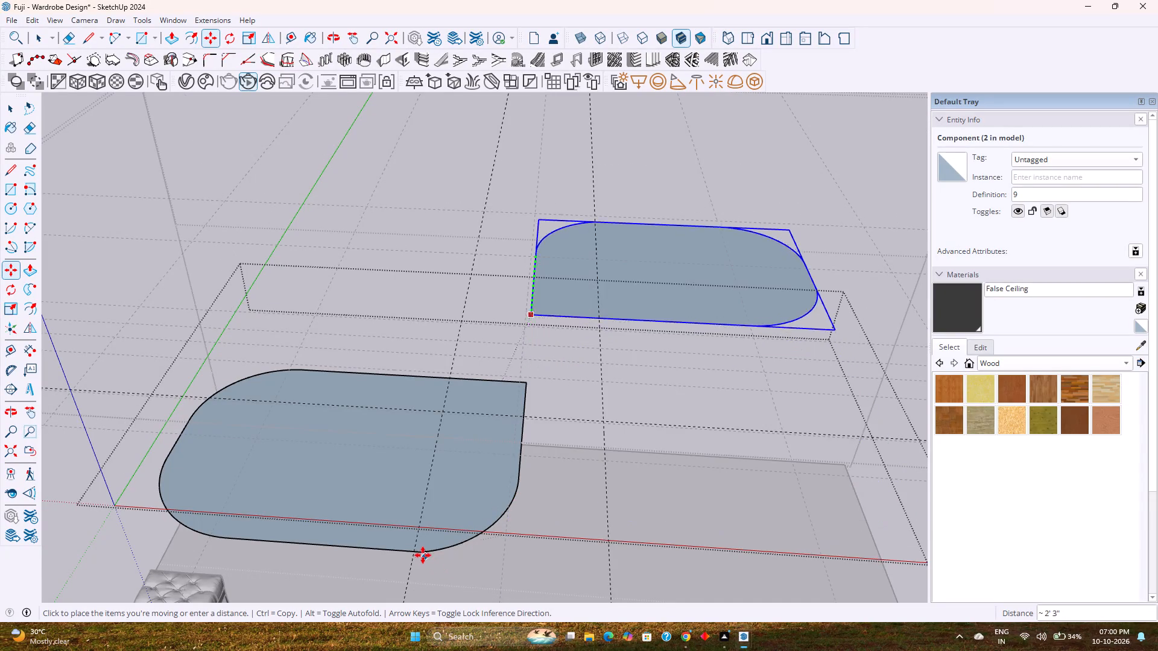
pyautogui.click(420, 553)
# Move the raised copy 9" along the red axis so it overlaps the end of the original shape.
pyautogui.moveTo(443, 552); pyautogui.dragTo(552, 432, button='middle')
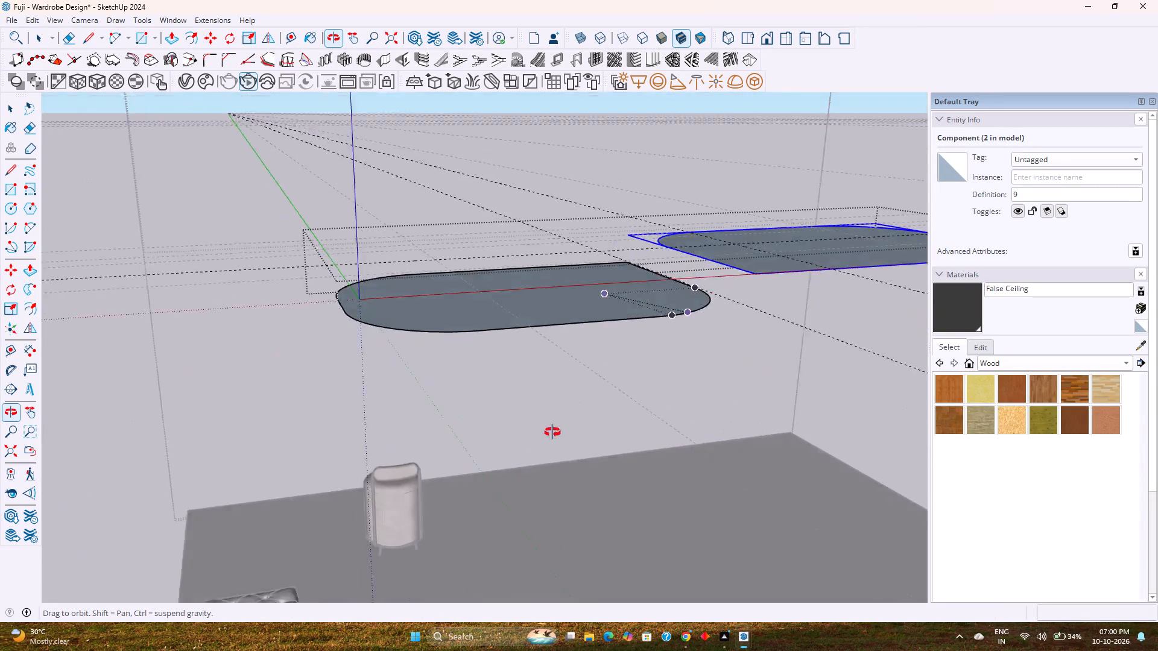
pyautogui.moveTo(552, 432); pyautogui.dragTo(389, 496, button='middle')
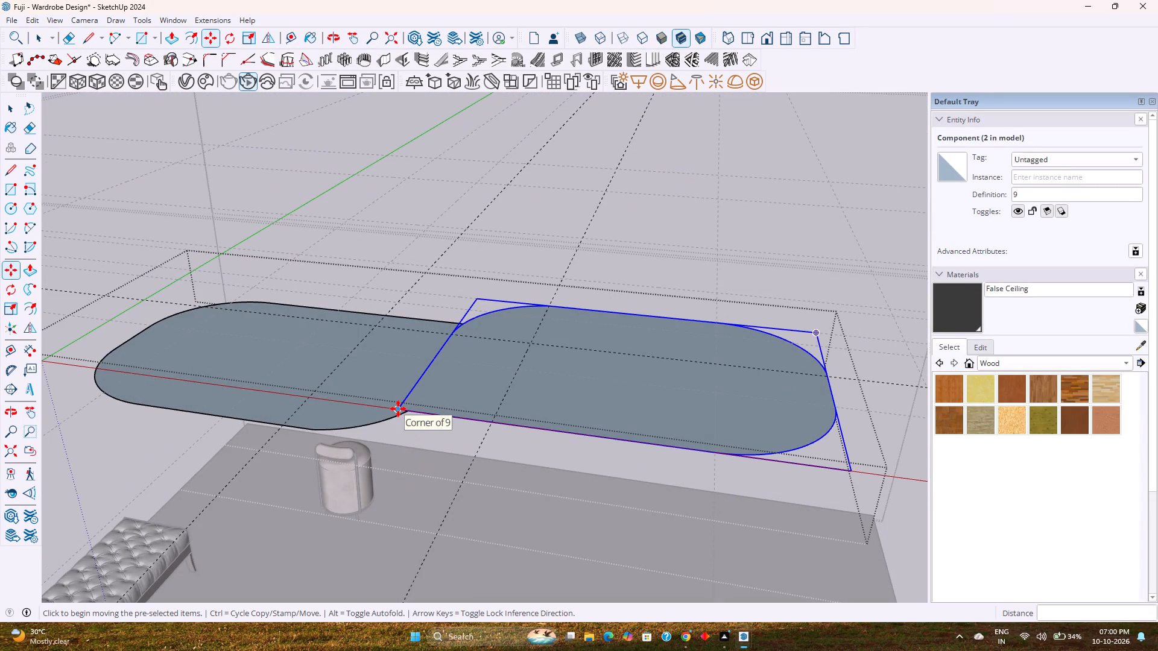
pyautogui.click(398, 409)
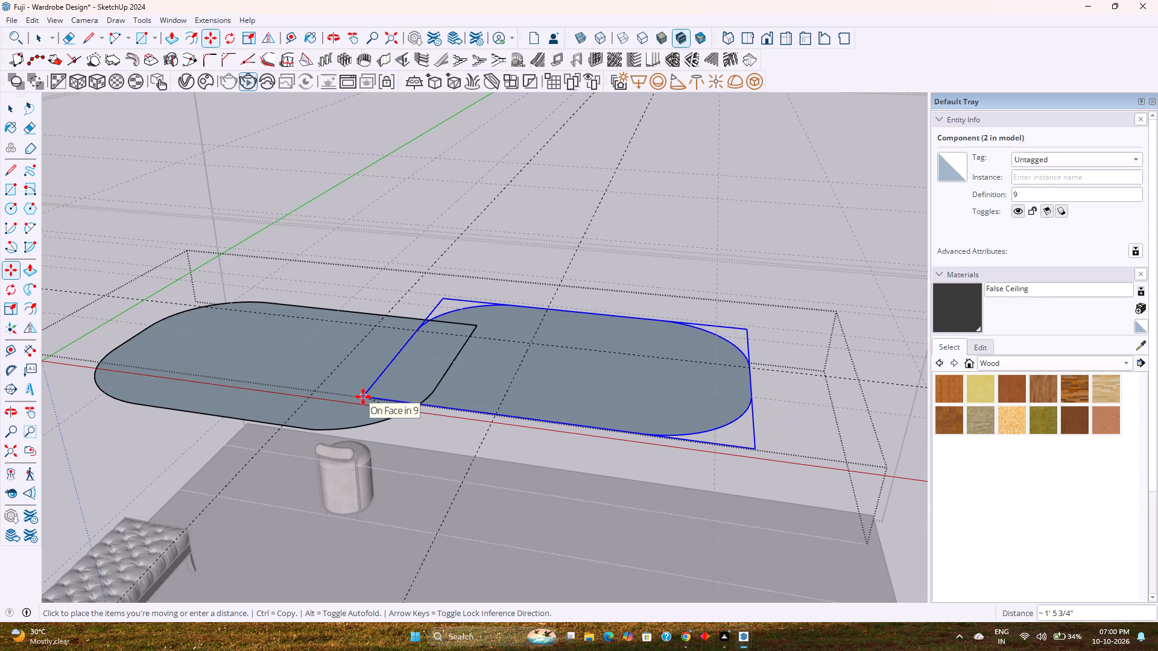
pyautogui.press('8')
pyautogui.press('Left')
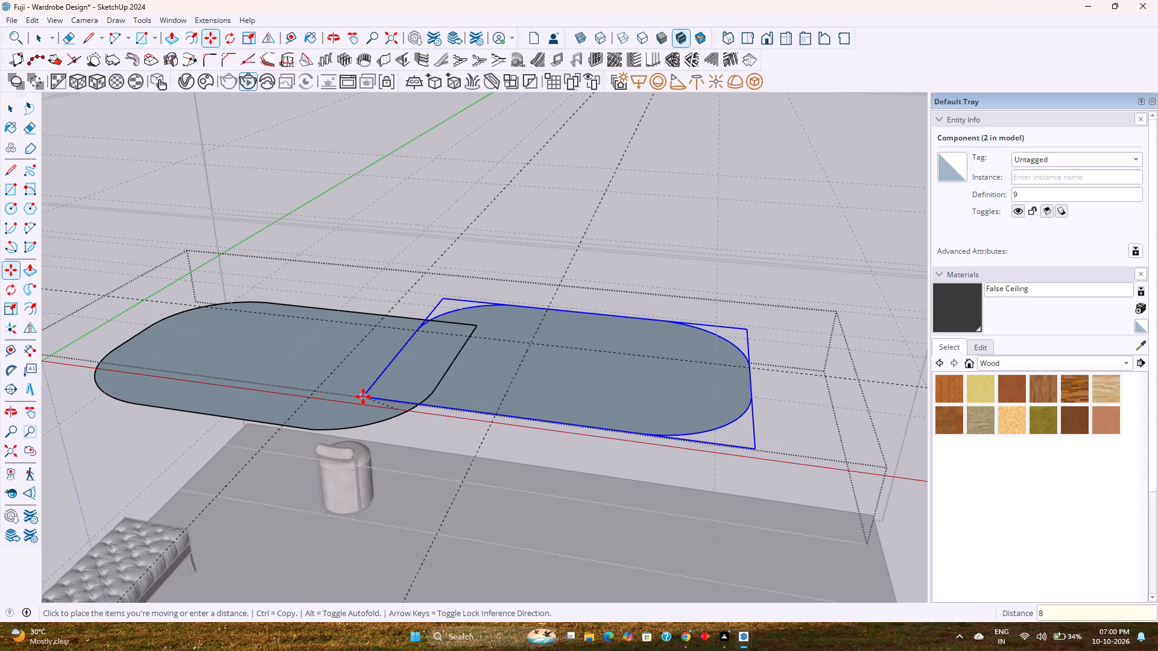
pyautogui.press('Right')
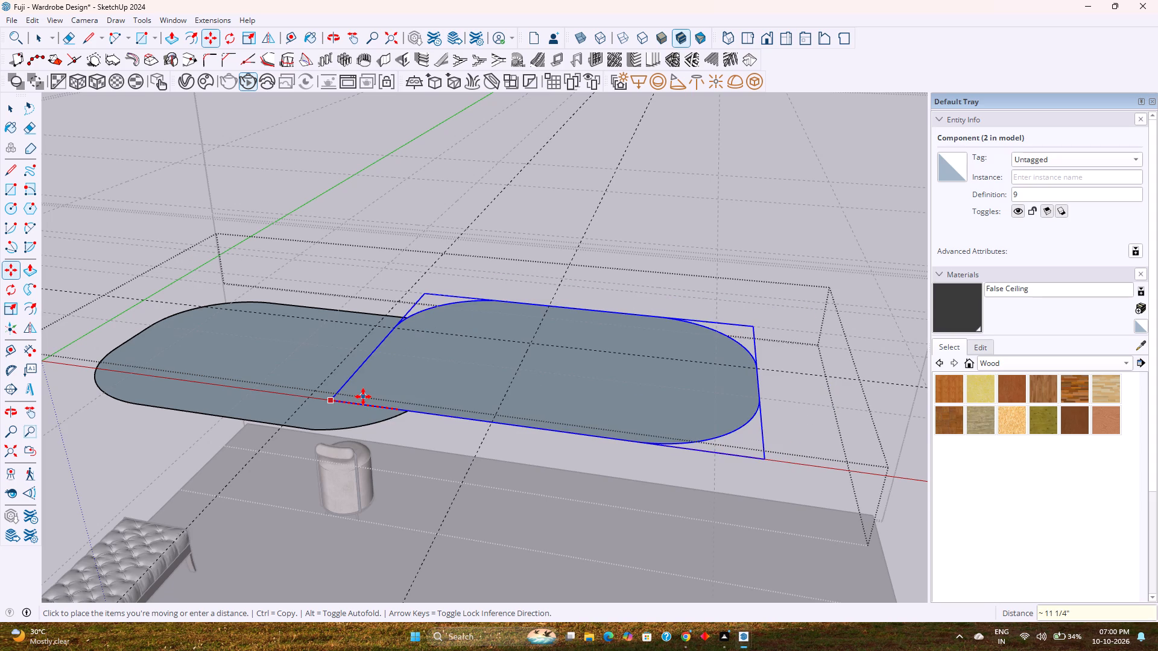
pyautogui.press('9')
pyautogui.press('Return')
pyautogui.press('space')
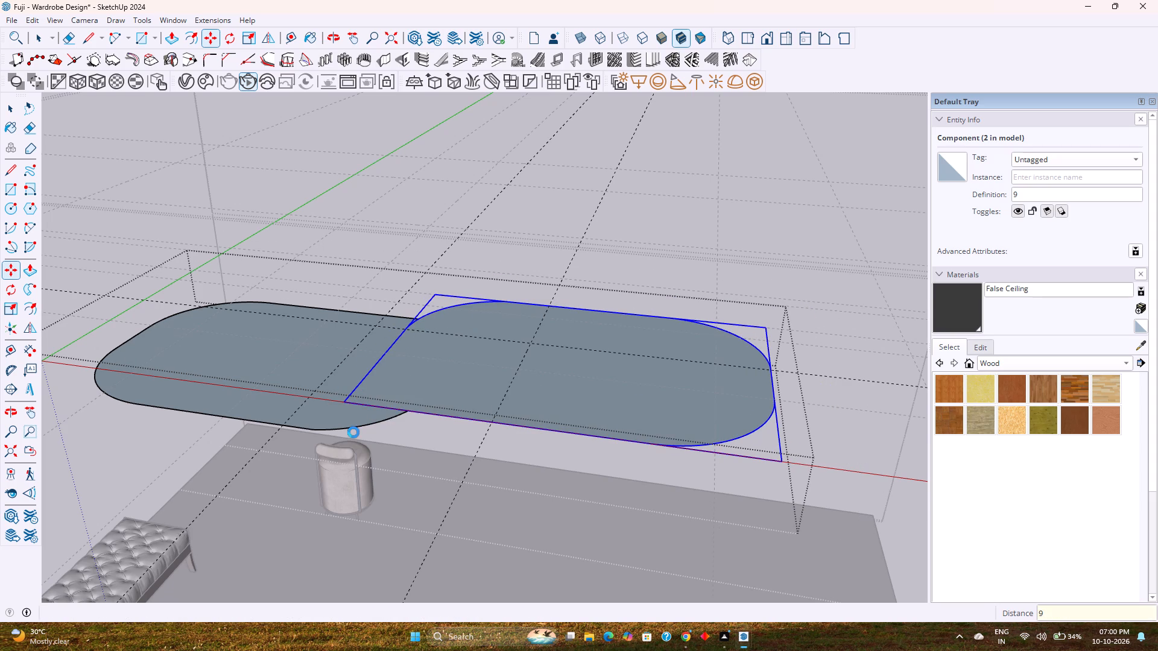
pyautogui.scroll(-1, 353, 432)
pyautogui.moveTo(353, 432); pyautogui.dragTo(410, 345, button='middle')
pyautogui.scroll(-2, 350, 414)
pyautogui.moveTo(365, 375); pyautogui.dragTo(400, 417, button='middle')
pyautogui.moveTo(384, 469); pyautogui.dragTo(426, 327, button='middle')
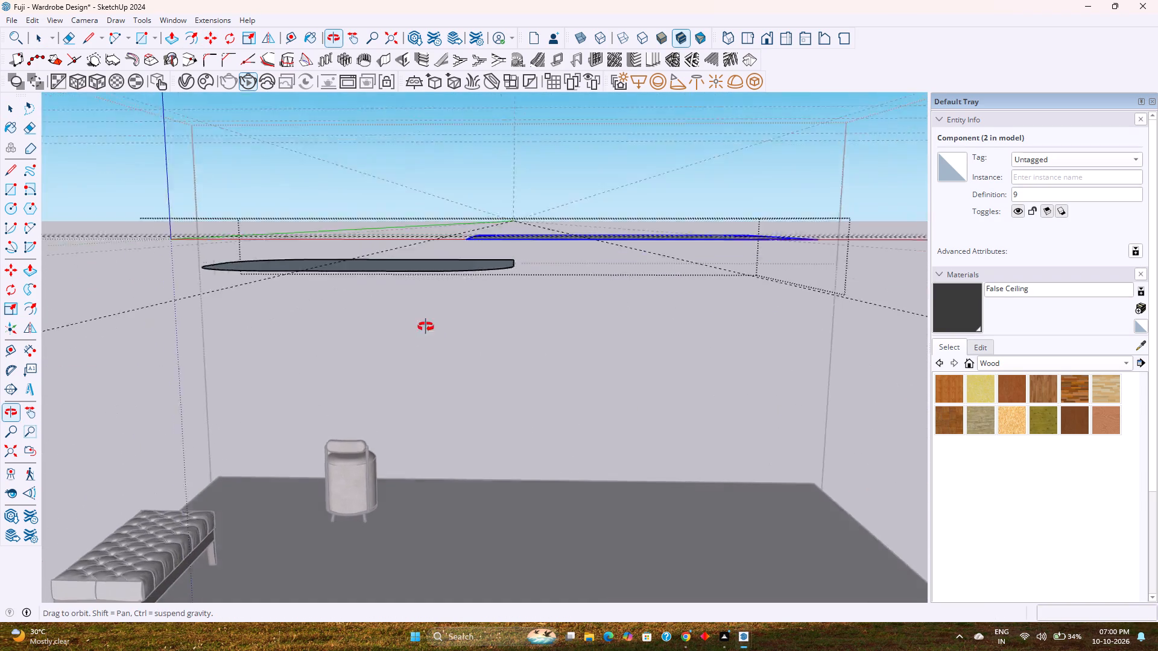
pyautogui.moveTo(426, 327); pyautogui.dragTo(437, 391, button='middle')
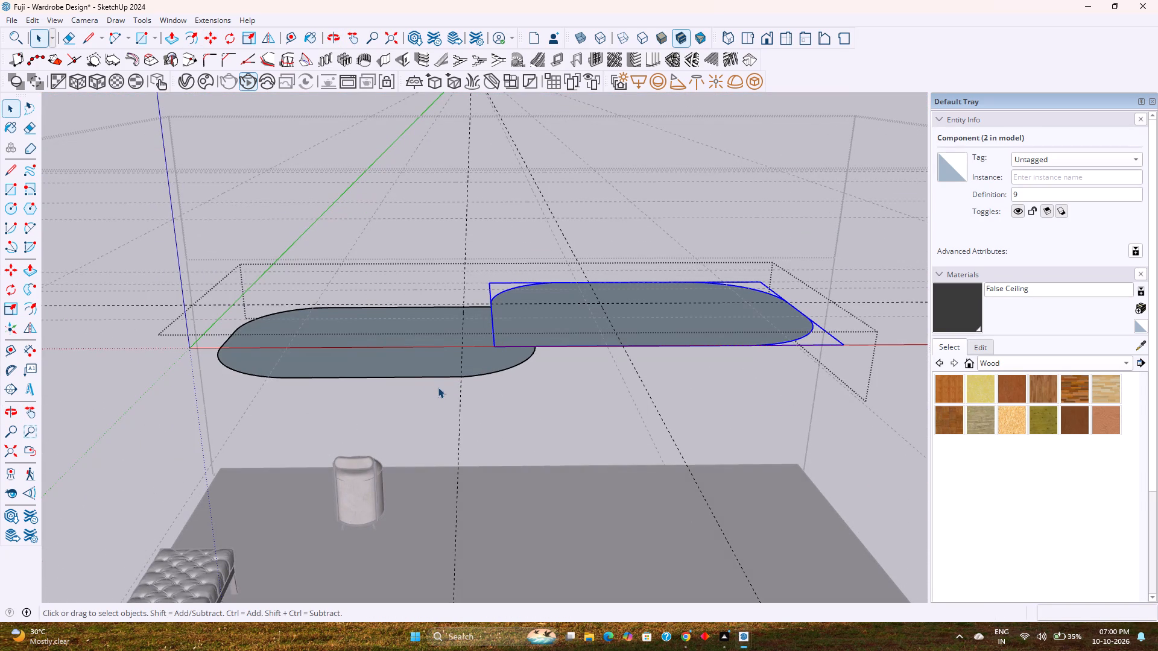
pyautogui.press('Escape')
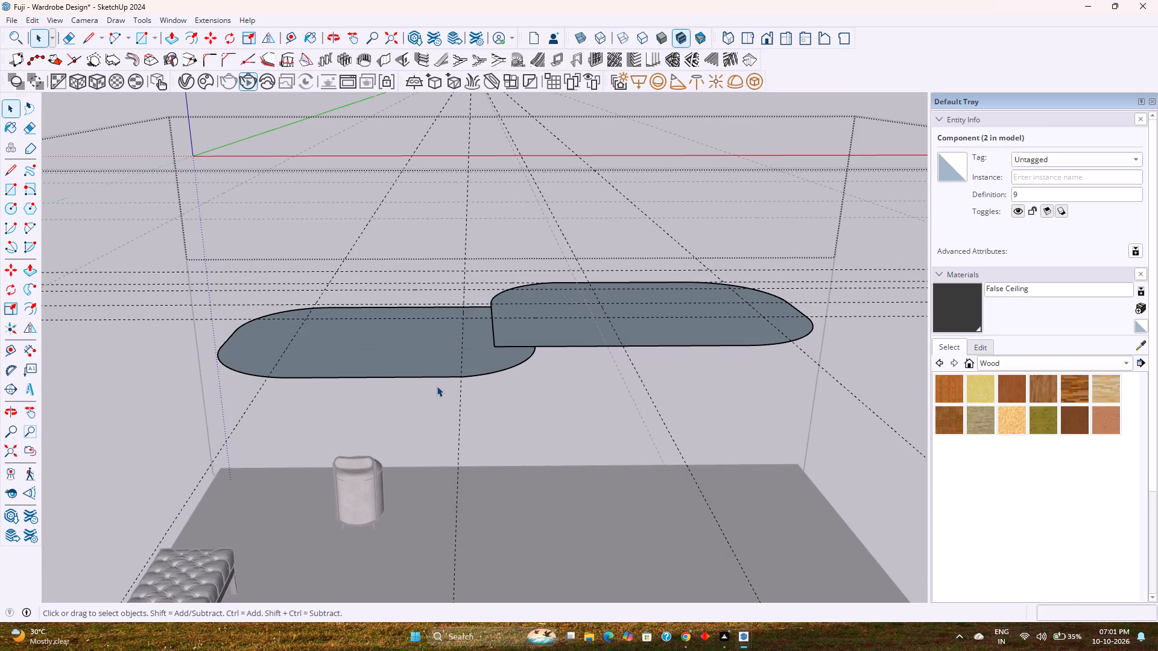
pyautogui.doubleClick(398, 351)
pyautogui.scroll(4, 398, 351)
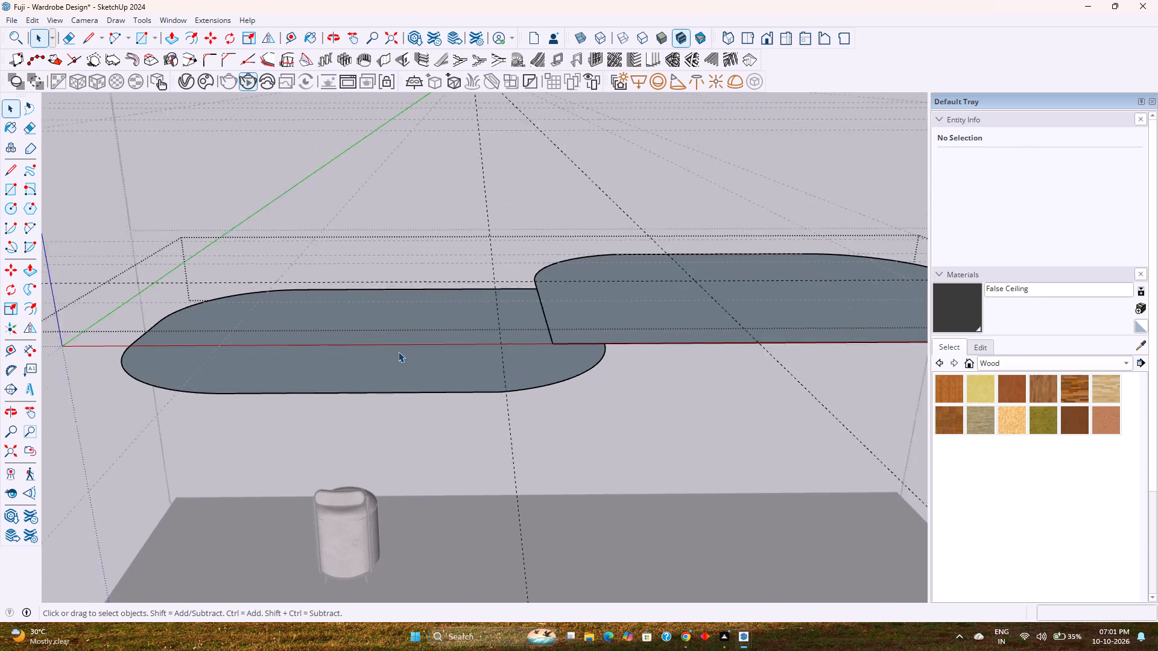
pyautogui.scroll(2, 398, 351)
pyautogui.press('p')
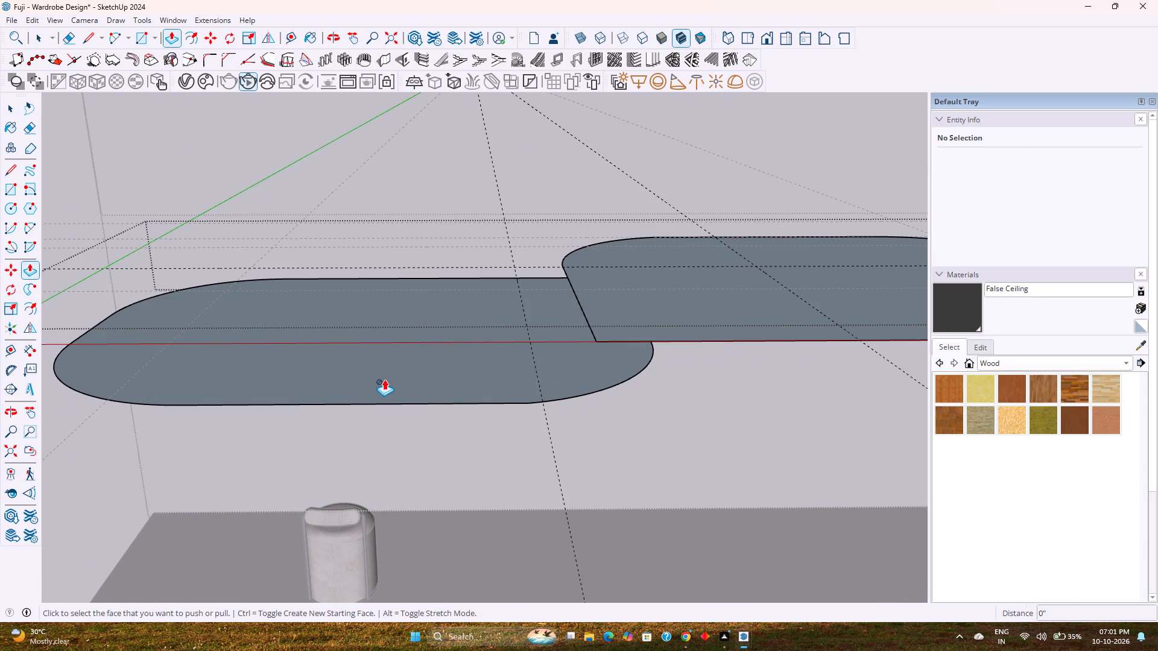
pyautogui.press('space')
# Open the lower component 9 for editing and offset its face outline 8" inward on the upper side.
pyautogui.scroll(-2, 383, 386)
pyautogui.keyDown('shift'); pyautogui.moveTo(385, 388); pyautogui.dragTo(408, 485, button='middle'); pyautogui.keyUp('shift')
pyautogui.moveTo(400, 505); pyautogui.dragTo(386, 339, button='middle')
pyautogui.keyDown('shift'); pyautogui.moveTo(395, 325); pyautogui.dragTo(401, 495, button='middle'); pyautogui.keyUp('shift')
pyautogui.moveTo(394, 466); pyautogui.dragTo(387, 415, button='middle')
pyautogui.keyDown('shift'); pyautogui.moveTo(423, 315); pyautogui.dragTo(439, 500, button='middle'); pyautogui.keyUp('shift')
pyautogui.moveTo(416, 469); pyautogui.dragTo(409, 412, button='middle')
pyautogui.doubleClick(411, 364)
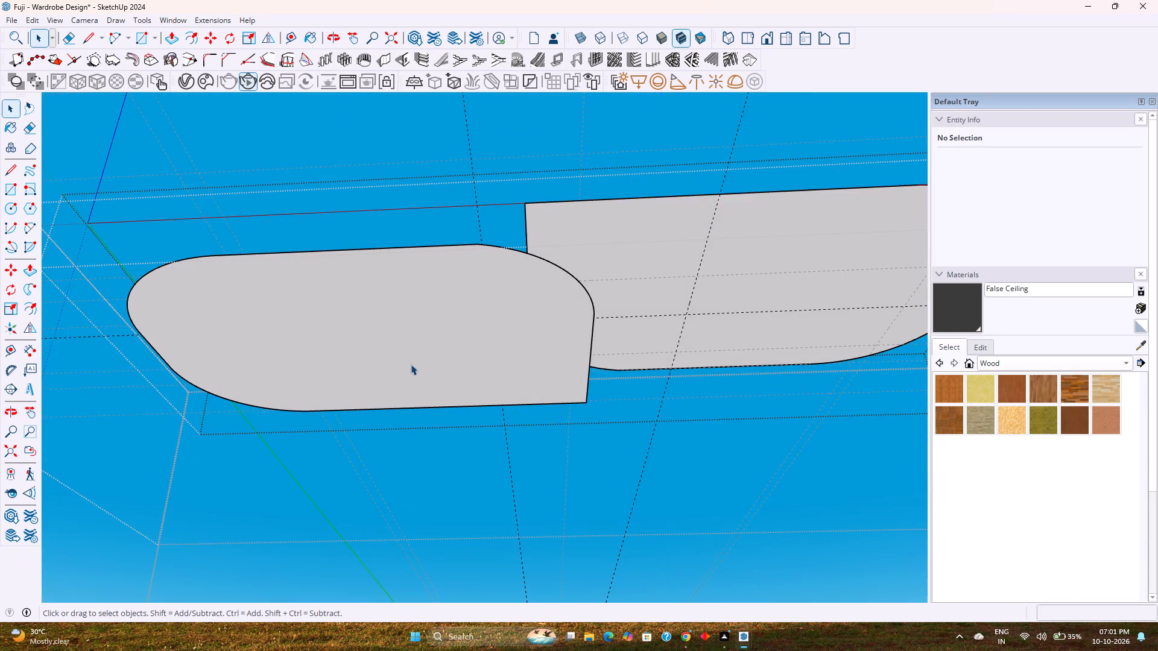
pyautogui.click(196, 40)
pyautogui.click(262, 293)
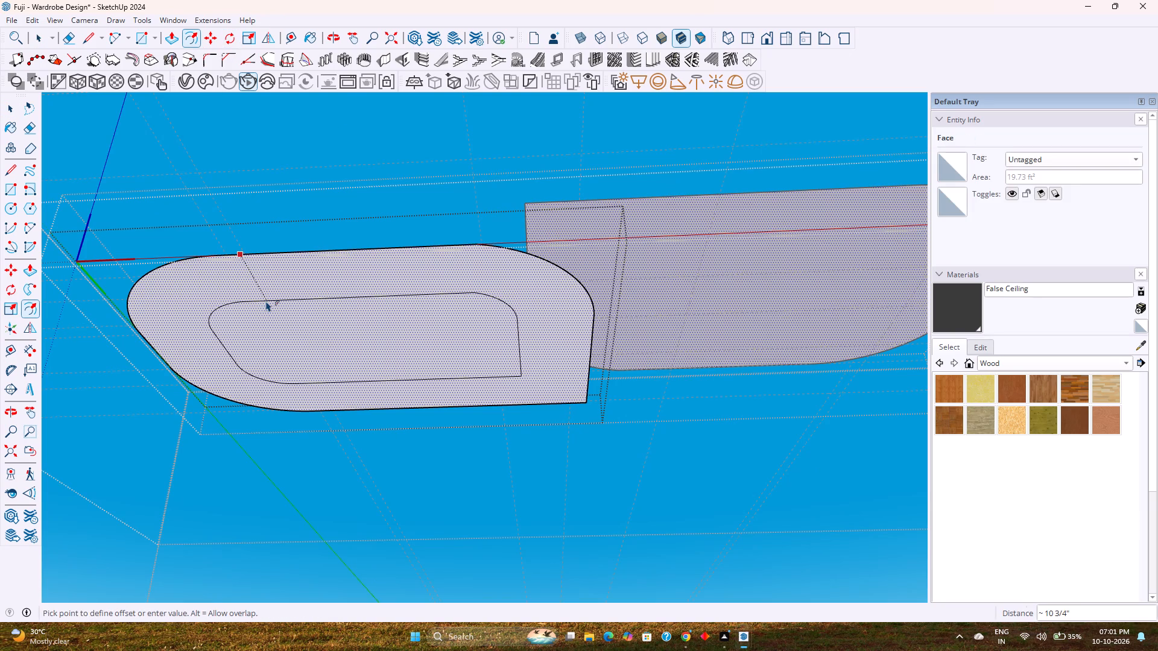
pyautogui.scroll(1, 266, 301)
pyautogui.moveTo(266, 301); pyautogui.dragTo(276, 174, button='middle')
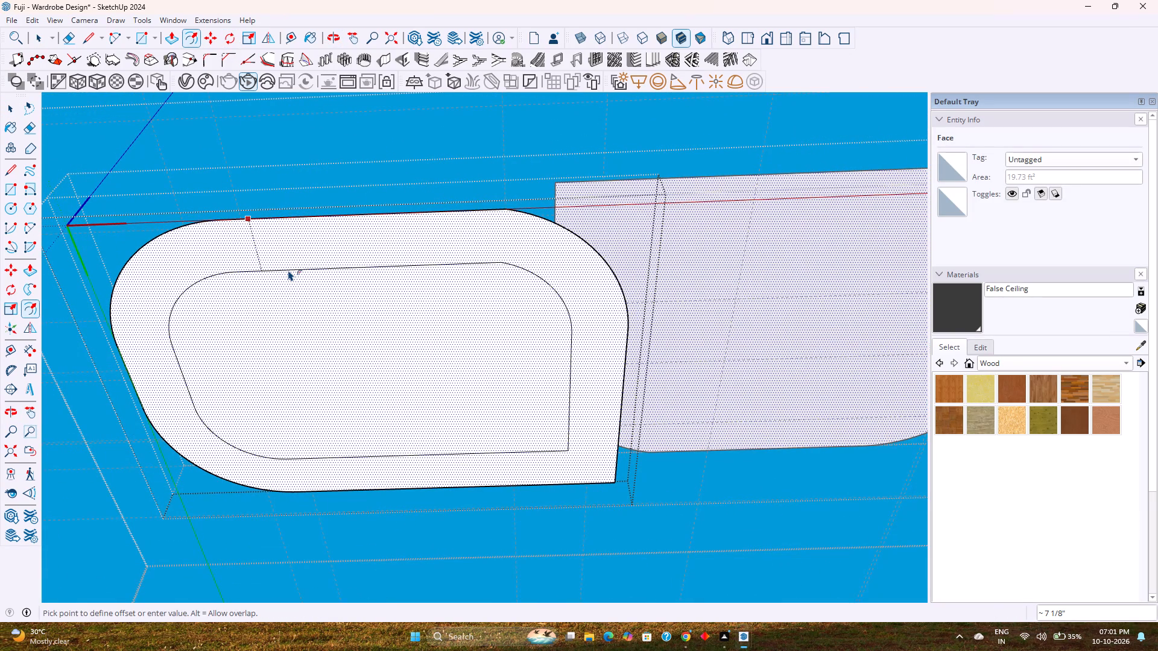
pyautogui.press('8')
pyautogui.press('Return')
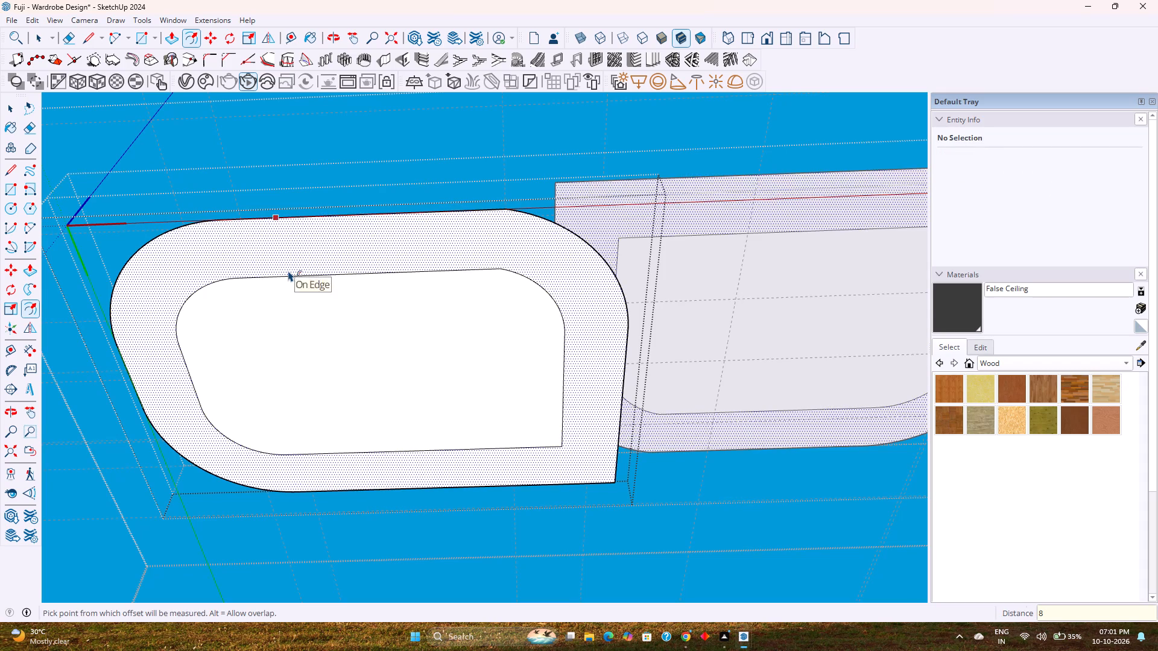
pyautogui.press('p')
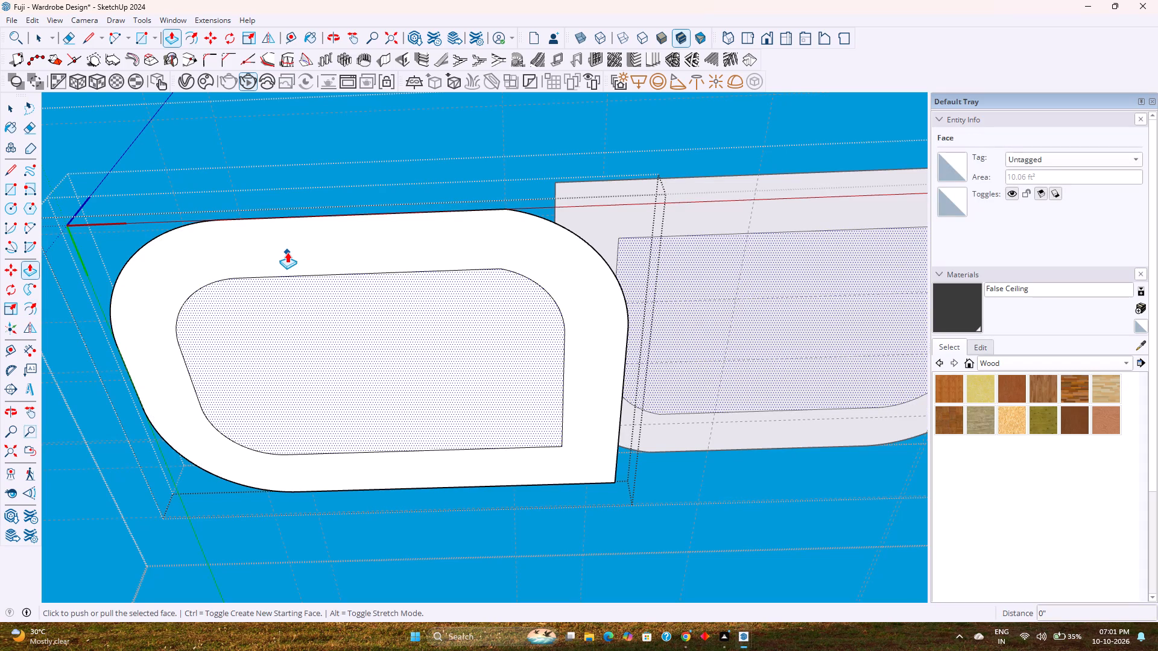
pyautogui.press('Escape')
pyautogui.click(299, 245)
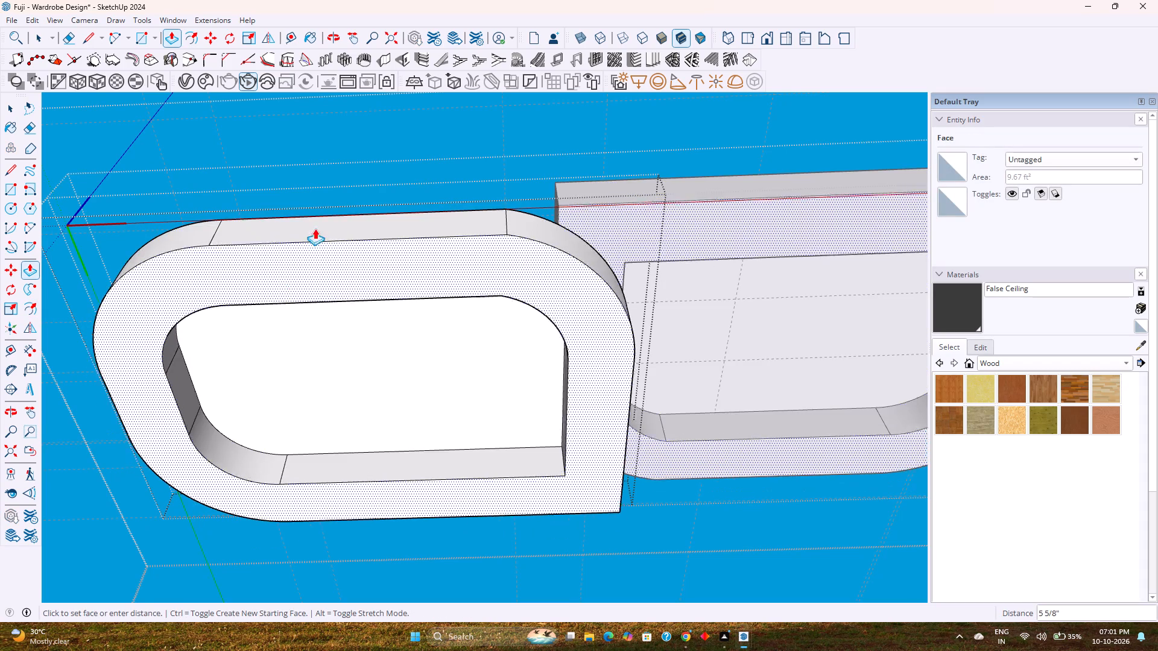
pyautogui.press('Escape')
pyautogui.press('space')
# Weld the inner and outer boundary edges of the ring-shaped face in component 9.
pyautogui.click(292, 275)
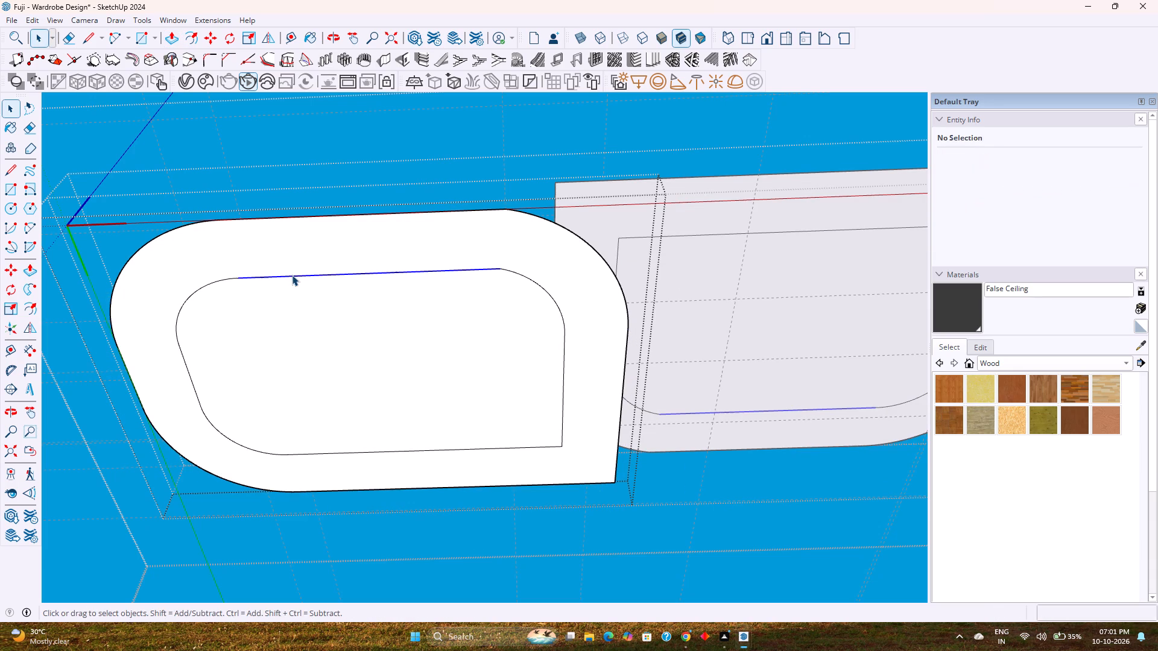
pyautogui.doubleClick(296, 259)
pyautogui.rightClick(296, 259)
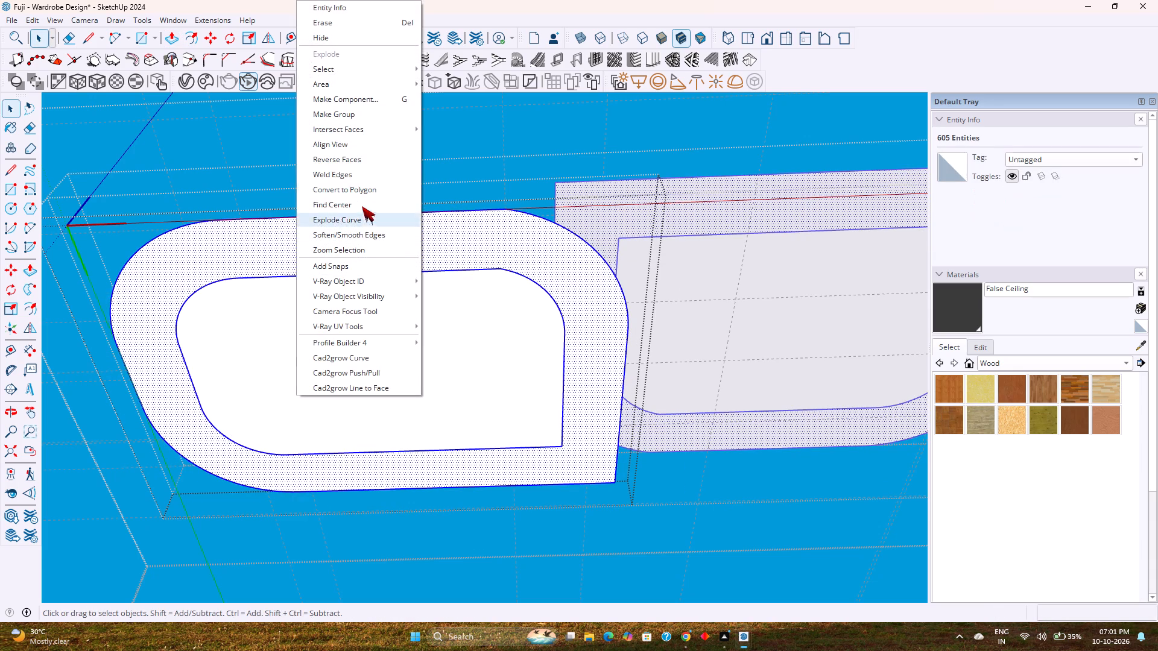
pyautogui.click(346, 175)
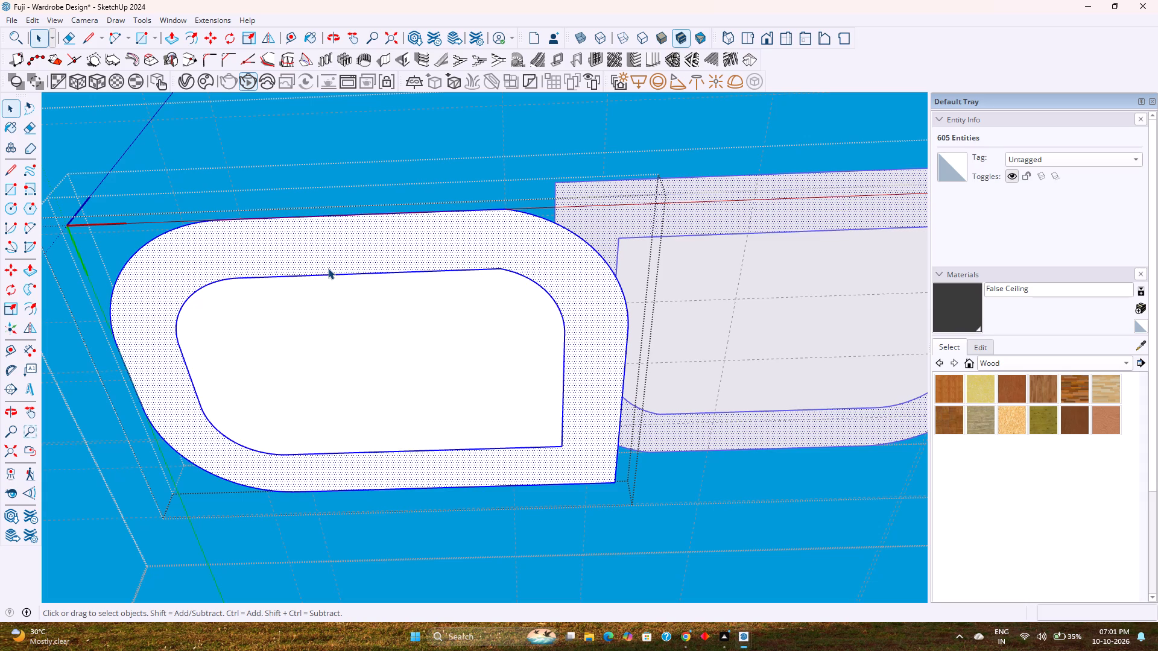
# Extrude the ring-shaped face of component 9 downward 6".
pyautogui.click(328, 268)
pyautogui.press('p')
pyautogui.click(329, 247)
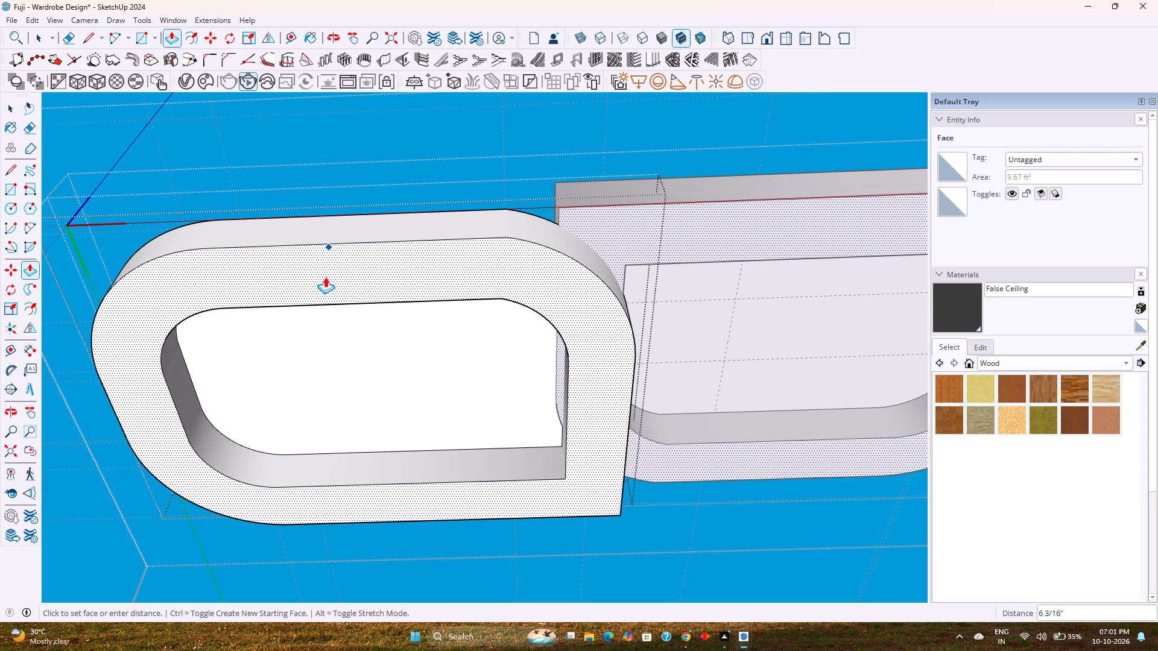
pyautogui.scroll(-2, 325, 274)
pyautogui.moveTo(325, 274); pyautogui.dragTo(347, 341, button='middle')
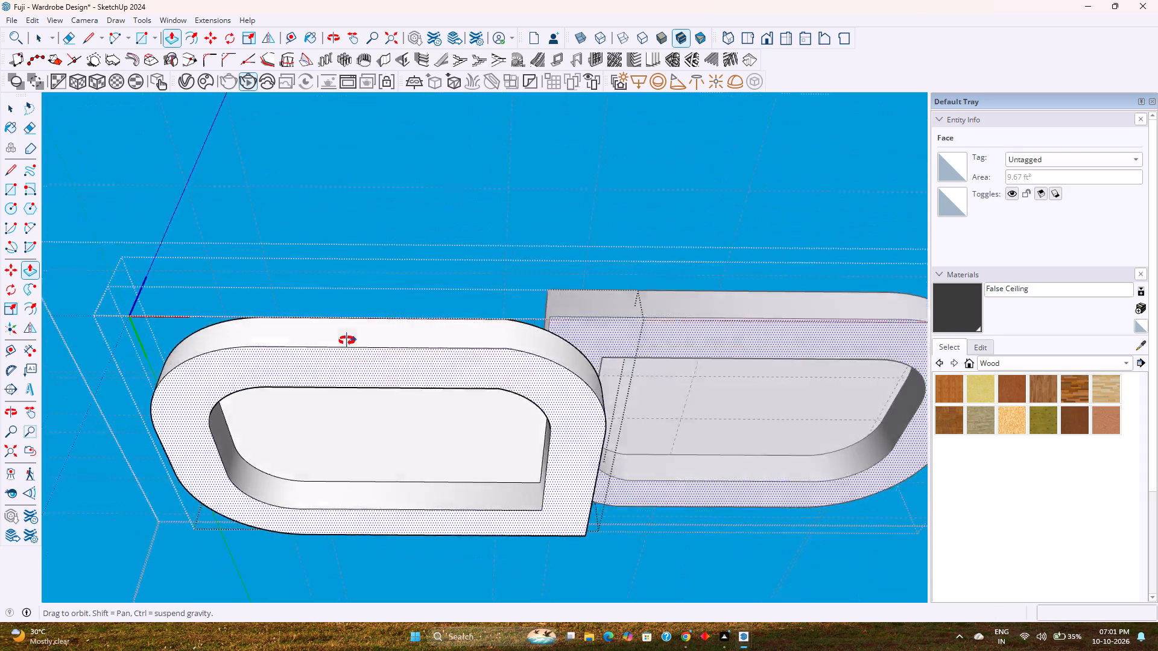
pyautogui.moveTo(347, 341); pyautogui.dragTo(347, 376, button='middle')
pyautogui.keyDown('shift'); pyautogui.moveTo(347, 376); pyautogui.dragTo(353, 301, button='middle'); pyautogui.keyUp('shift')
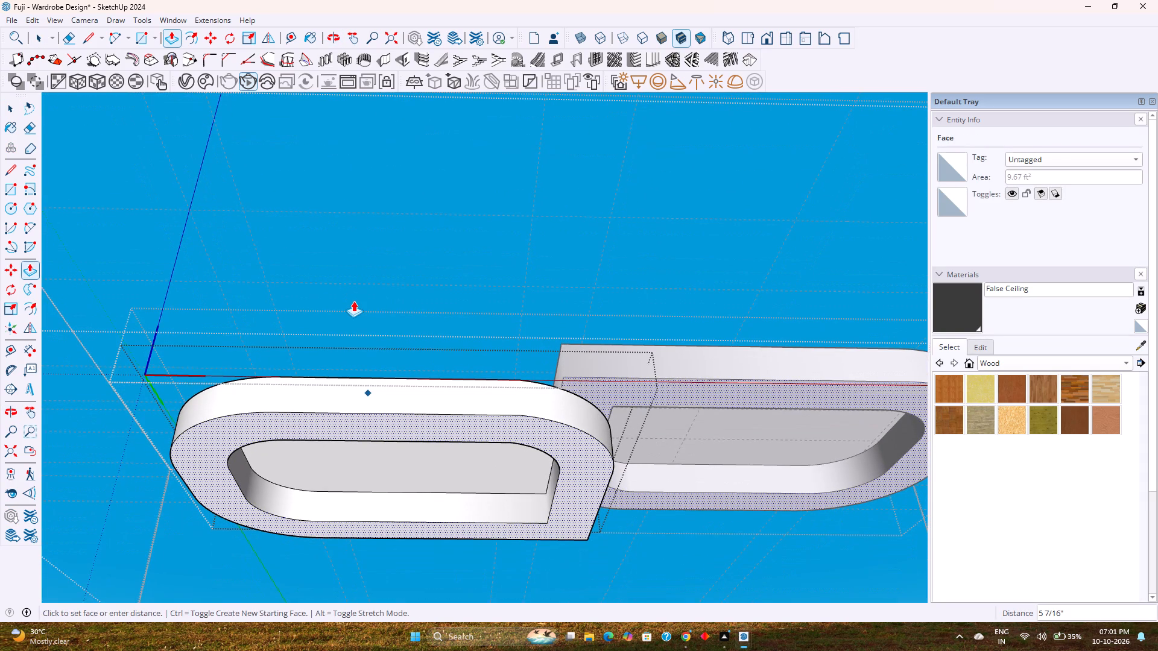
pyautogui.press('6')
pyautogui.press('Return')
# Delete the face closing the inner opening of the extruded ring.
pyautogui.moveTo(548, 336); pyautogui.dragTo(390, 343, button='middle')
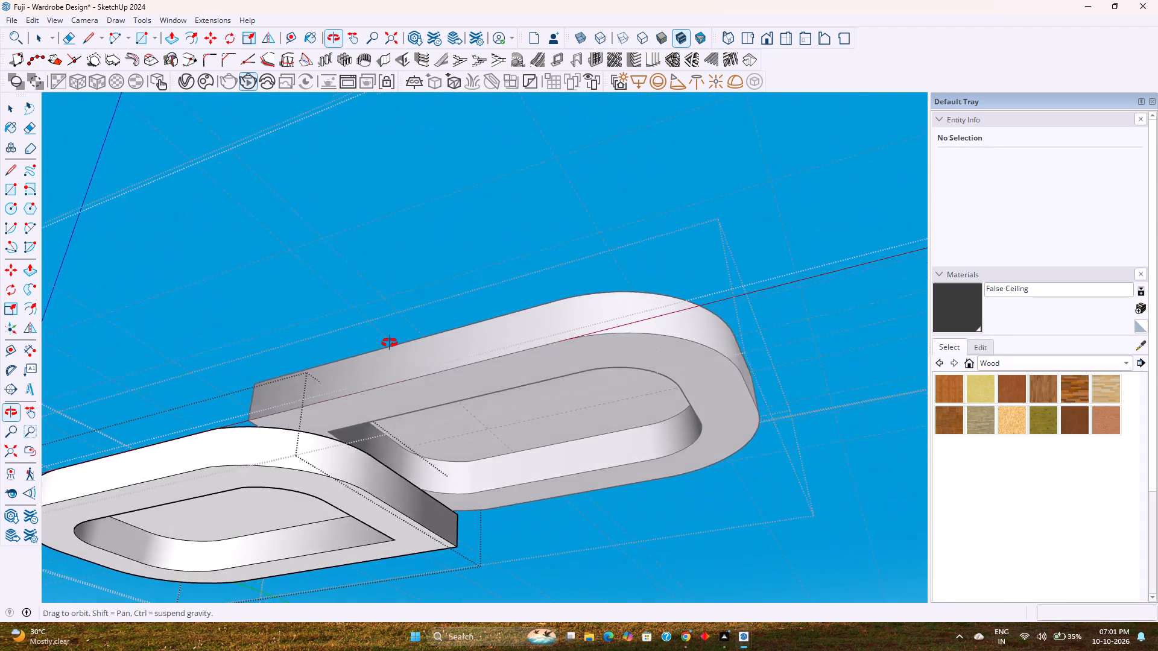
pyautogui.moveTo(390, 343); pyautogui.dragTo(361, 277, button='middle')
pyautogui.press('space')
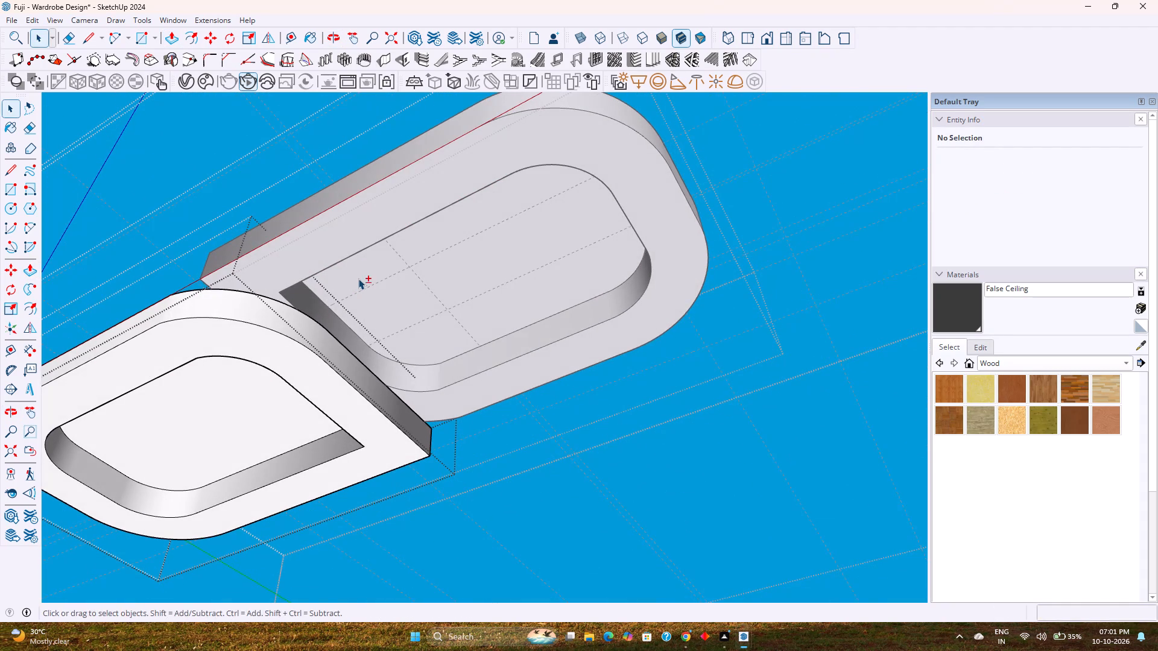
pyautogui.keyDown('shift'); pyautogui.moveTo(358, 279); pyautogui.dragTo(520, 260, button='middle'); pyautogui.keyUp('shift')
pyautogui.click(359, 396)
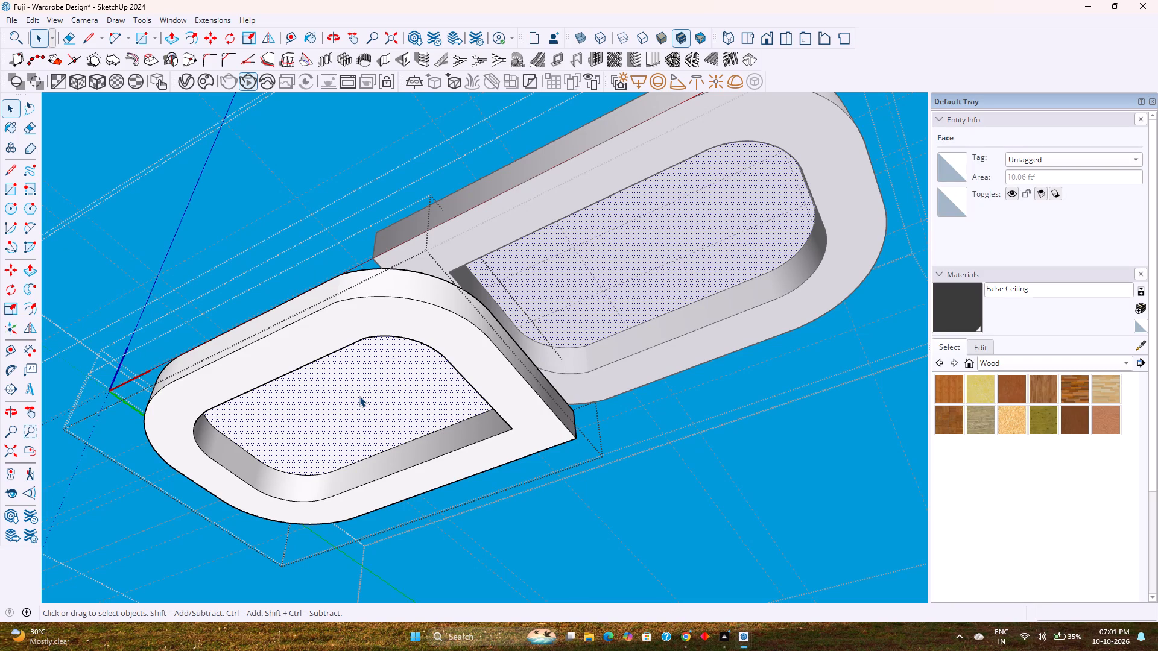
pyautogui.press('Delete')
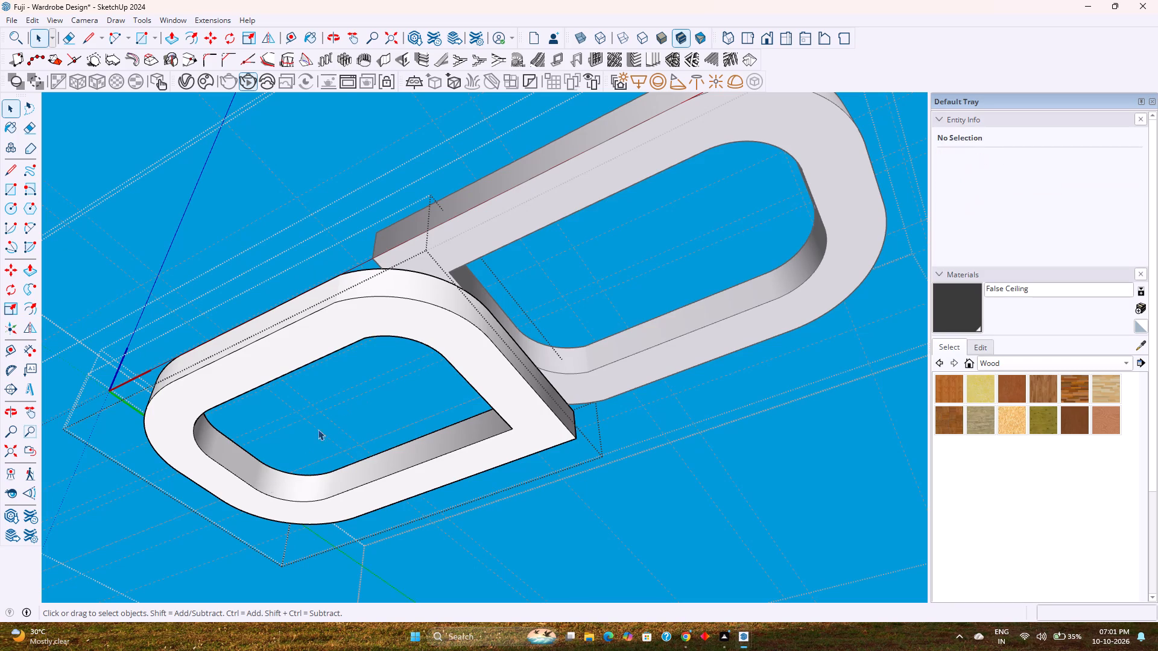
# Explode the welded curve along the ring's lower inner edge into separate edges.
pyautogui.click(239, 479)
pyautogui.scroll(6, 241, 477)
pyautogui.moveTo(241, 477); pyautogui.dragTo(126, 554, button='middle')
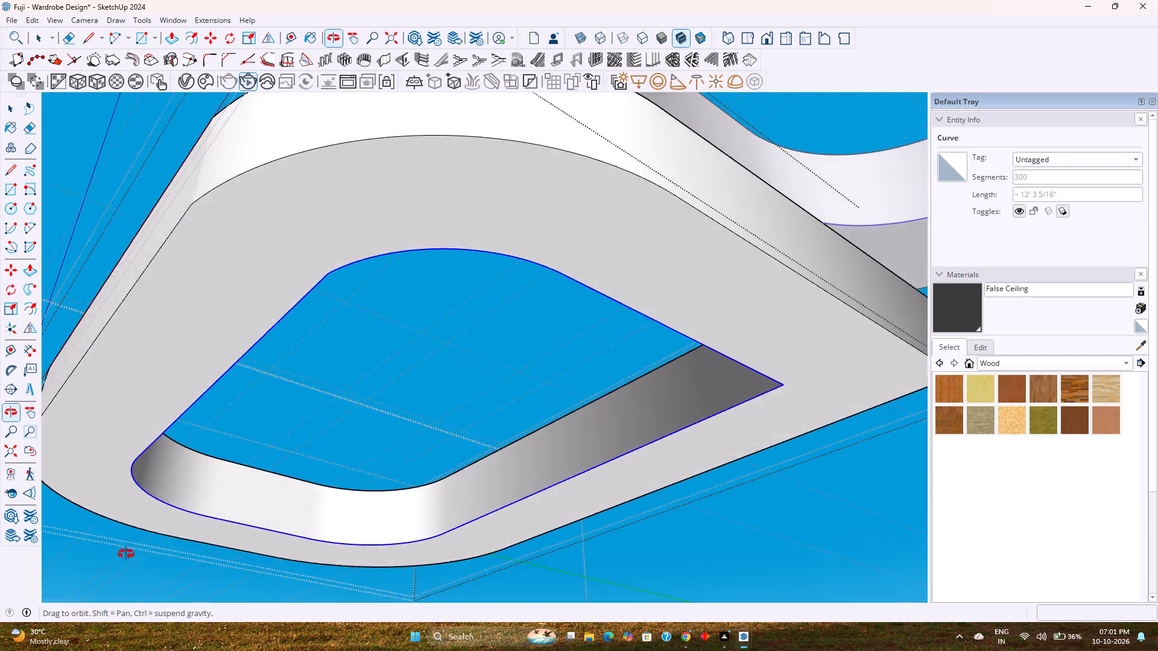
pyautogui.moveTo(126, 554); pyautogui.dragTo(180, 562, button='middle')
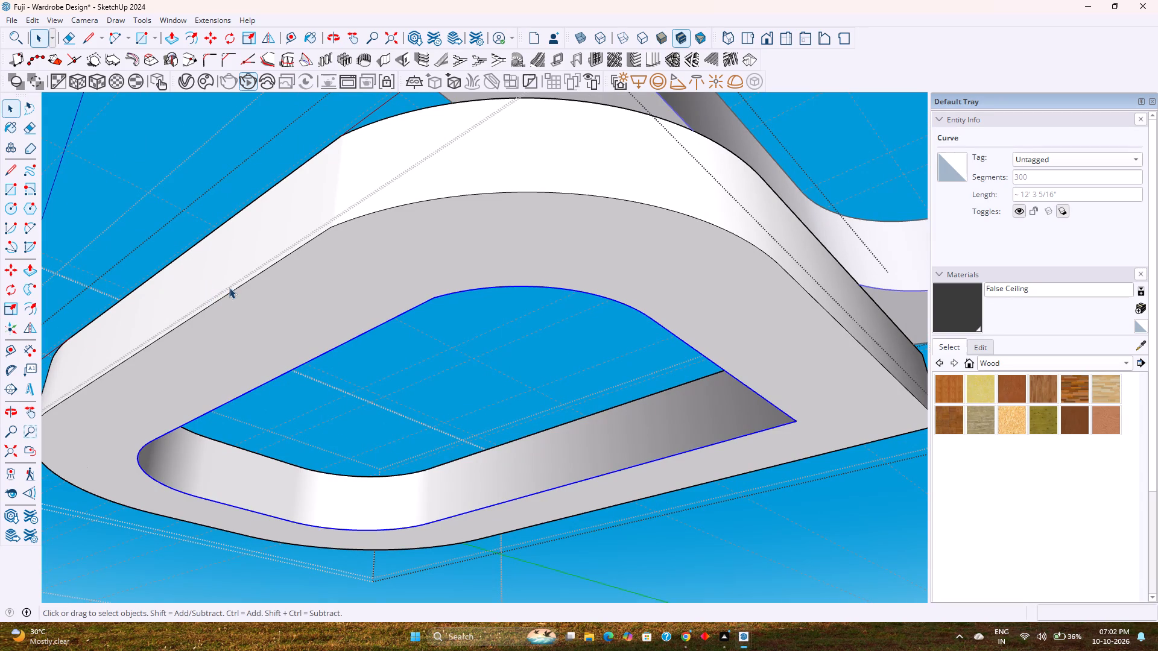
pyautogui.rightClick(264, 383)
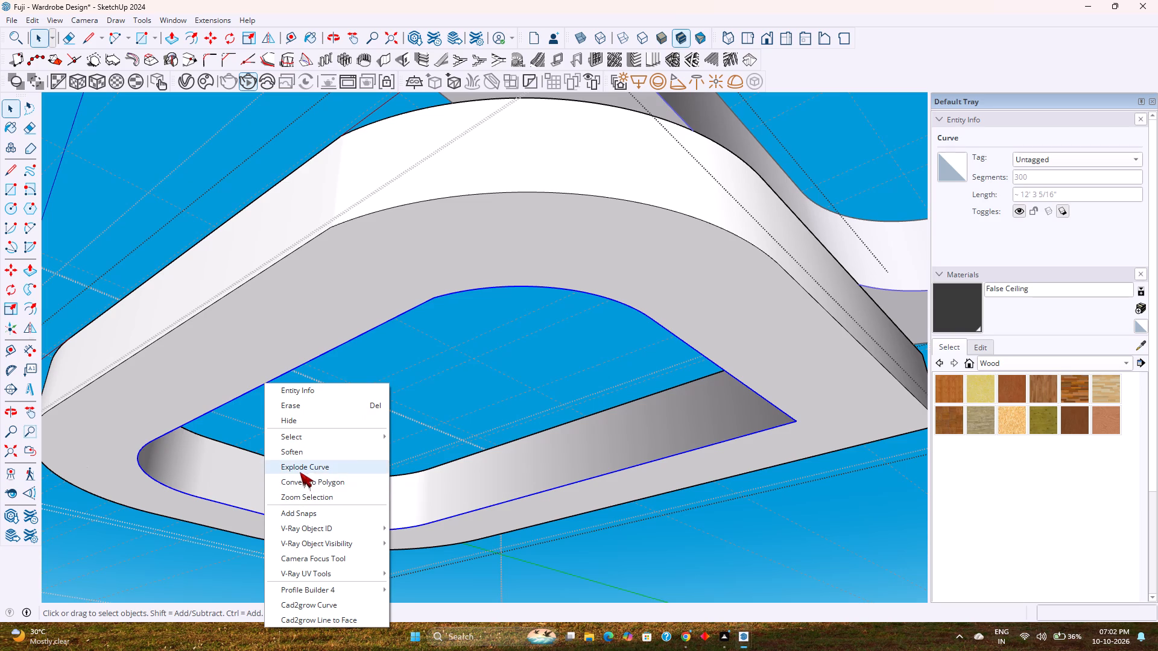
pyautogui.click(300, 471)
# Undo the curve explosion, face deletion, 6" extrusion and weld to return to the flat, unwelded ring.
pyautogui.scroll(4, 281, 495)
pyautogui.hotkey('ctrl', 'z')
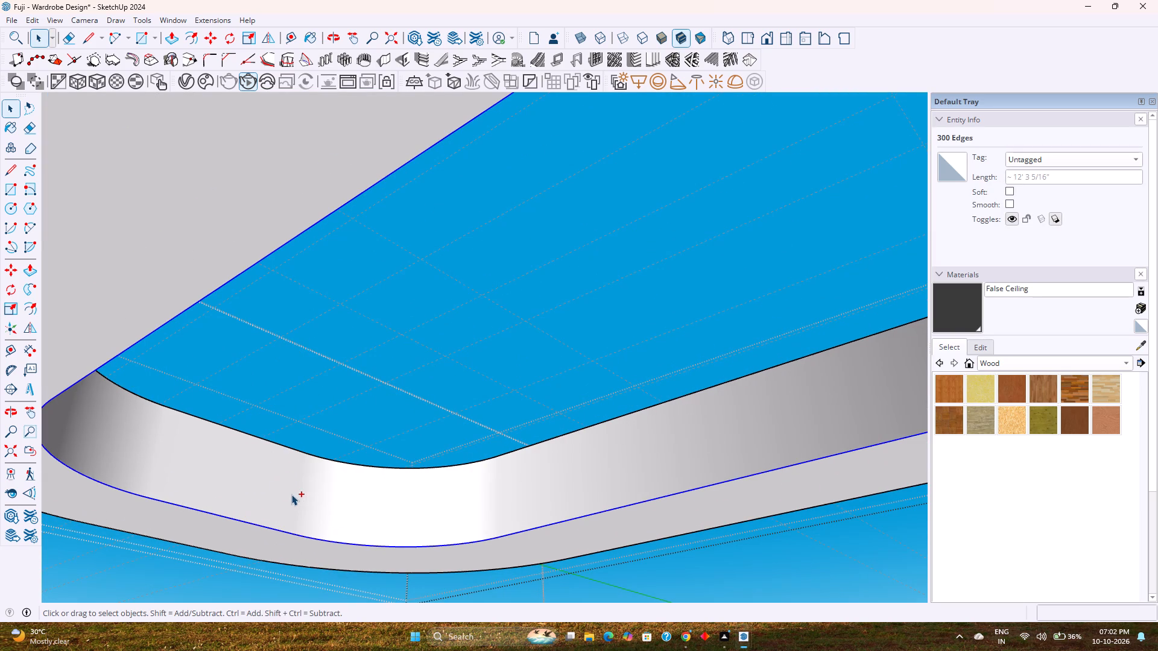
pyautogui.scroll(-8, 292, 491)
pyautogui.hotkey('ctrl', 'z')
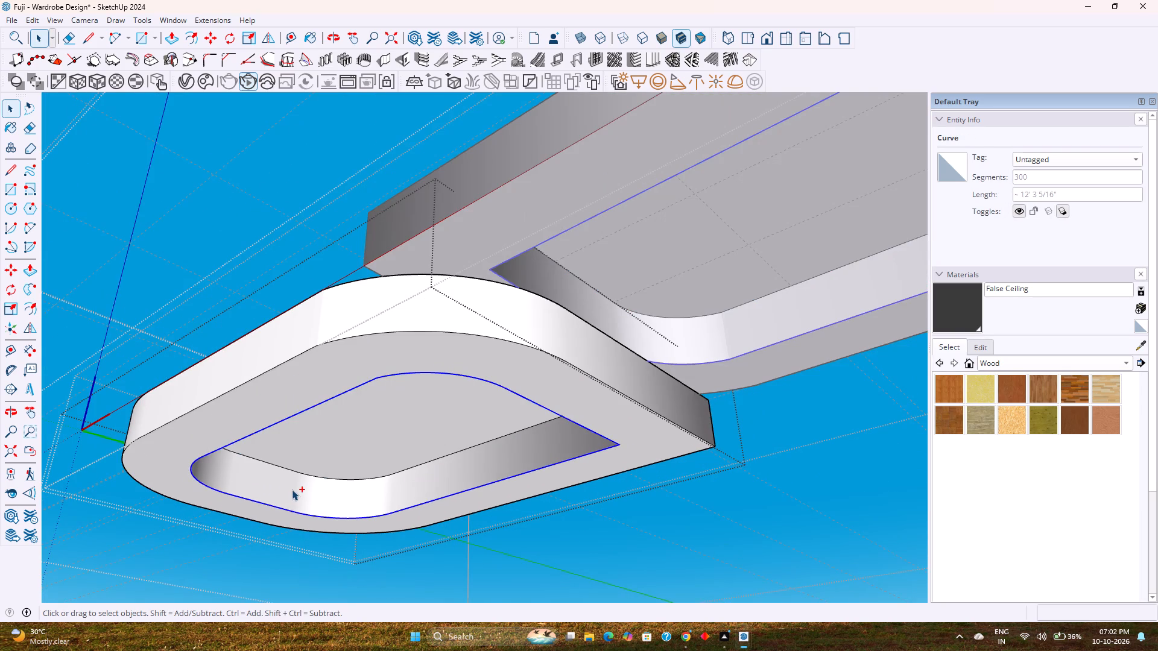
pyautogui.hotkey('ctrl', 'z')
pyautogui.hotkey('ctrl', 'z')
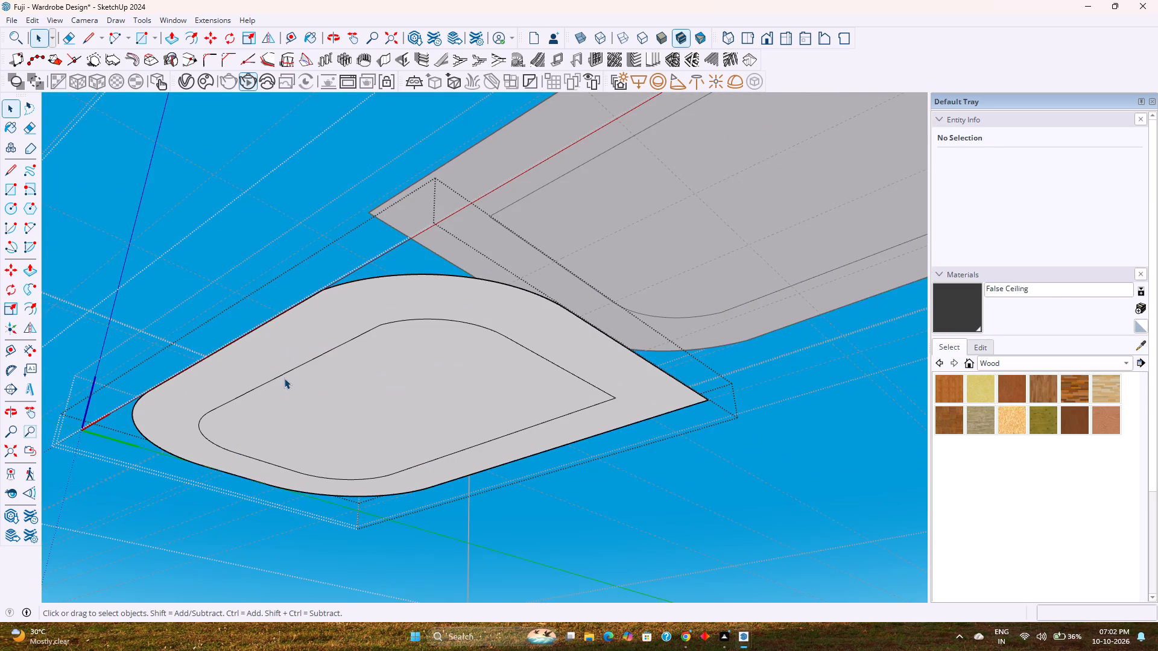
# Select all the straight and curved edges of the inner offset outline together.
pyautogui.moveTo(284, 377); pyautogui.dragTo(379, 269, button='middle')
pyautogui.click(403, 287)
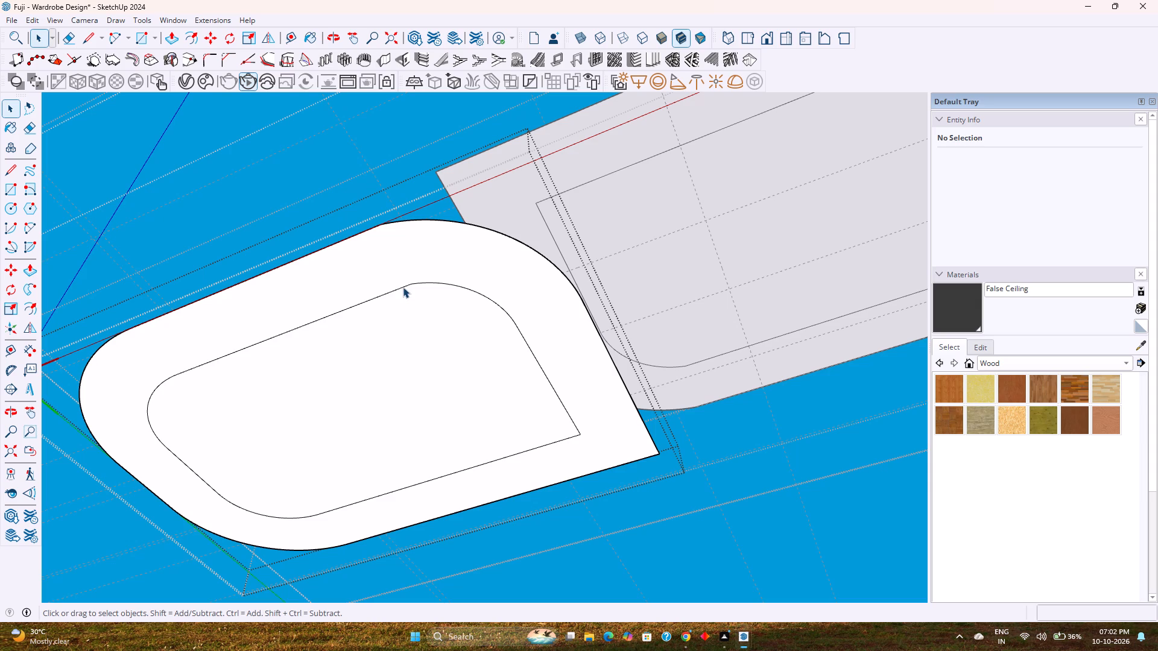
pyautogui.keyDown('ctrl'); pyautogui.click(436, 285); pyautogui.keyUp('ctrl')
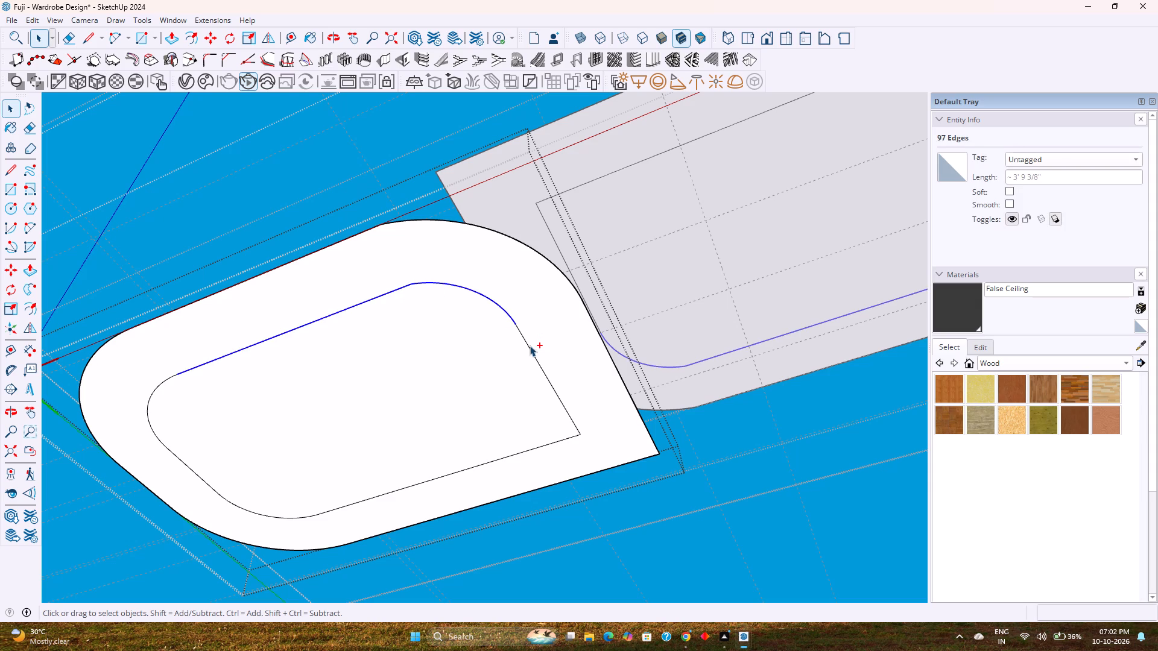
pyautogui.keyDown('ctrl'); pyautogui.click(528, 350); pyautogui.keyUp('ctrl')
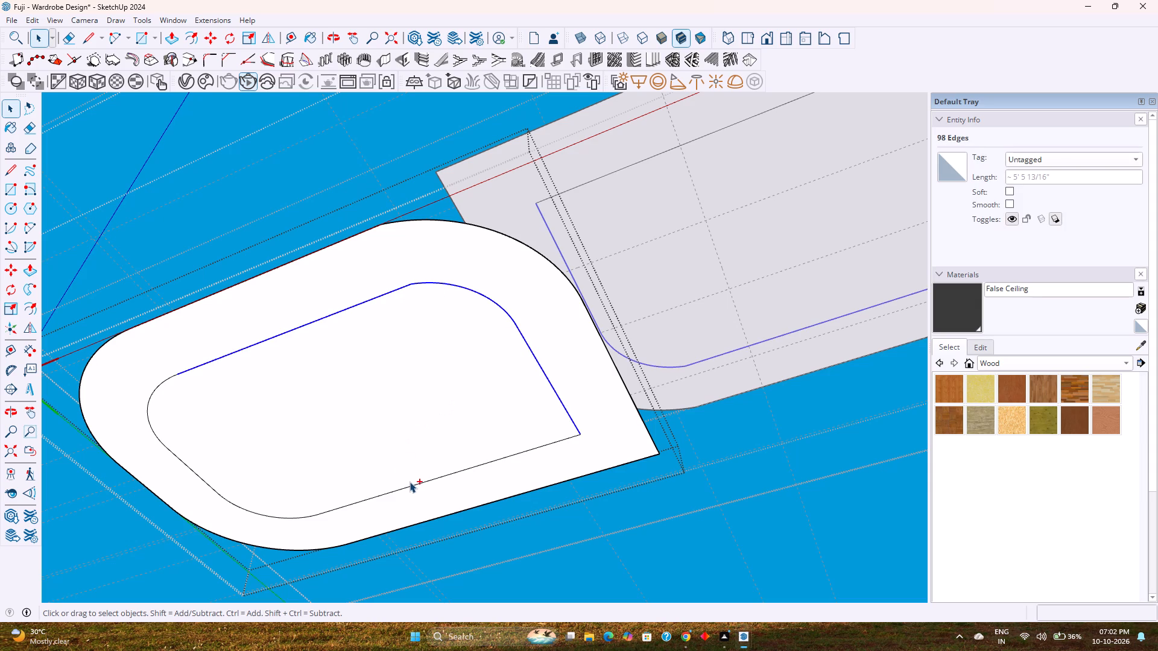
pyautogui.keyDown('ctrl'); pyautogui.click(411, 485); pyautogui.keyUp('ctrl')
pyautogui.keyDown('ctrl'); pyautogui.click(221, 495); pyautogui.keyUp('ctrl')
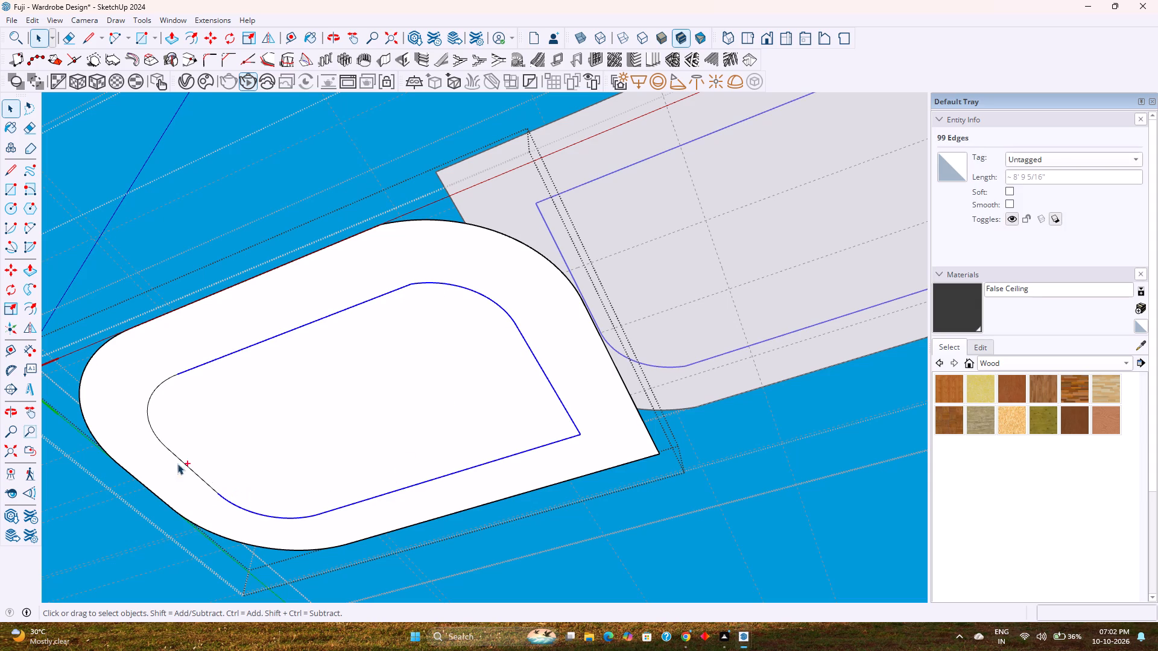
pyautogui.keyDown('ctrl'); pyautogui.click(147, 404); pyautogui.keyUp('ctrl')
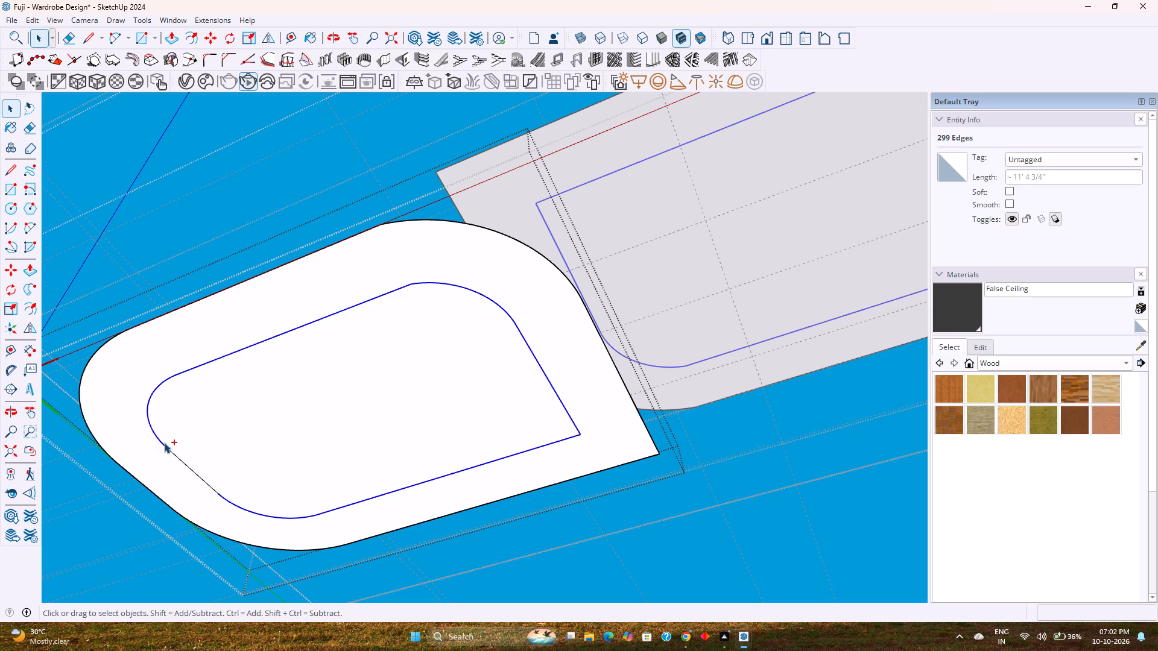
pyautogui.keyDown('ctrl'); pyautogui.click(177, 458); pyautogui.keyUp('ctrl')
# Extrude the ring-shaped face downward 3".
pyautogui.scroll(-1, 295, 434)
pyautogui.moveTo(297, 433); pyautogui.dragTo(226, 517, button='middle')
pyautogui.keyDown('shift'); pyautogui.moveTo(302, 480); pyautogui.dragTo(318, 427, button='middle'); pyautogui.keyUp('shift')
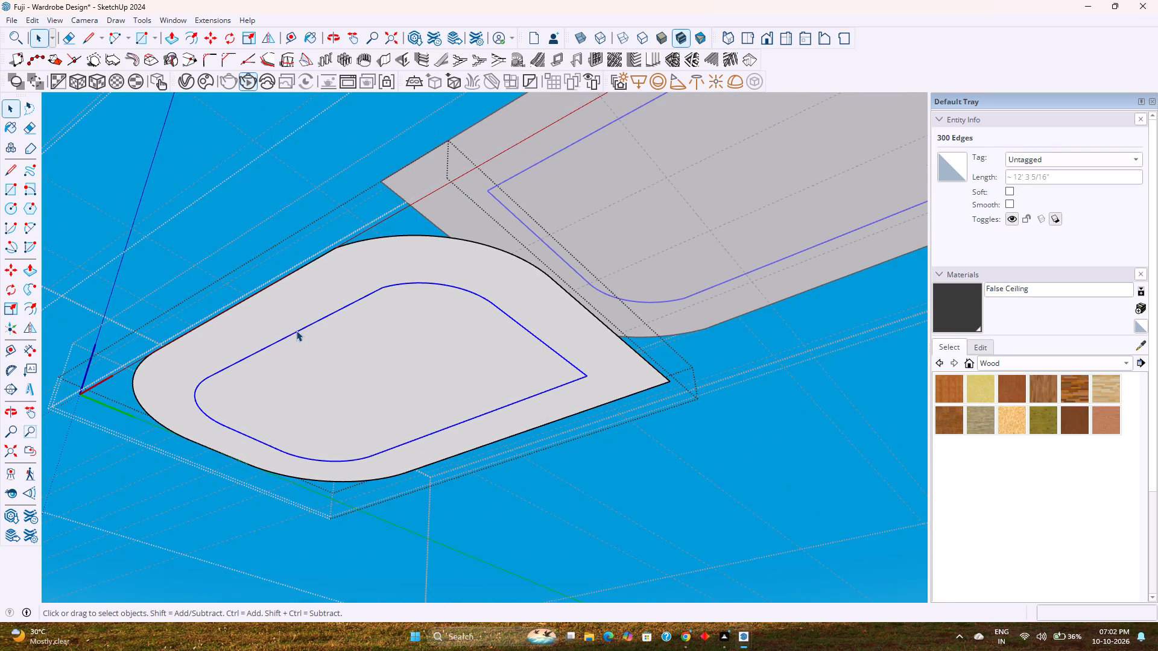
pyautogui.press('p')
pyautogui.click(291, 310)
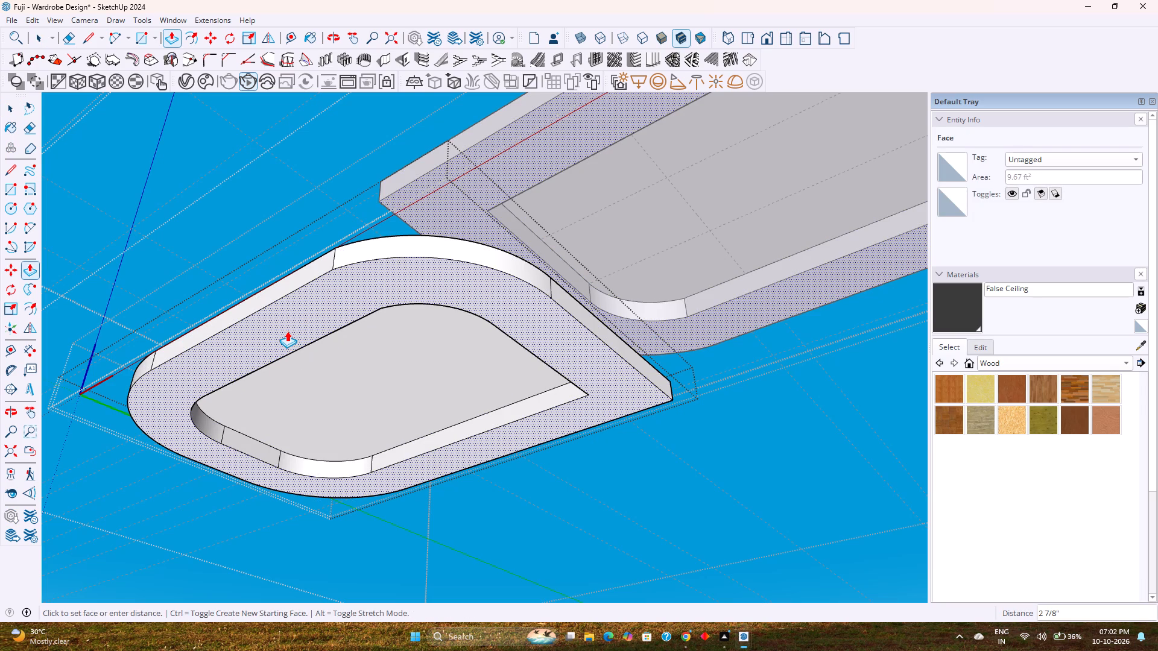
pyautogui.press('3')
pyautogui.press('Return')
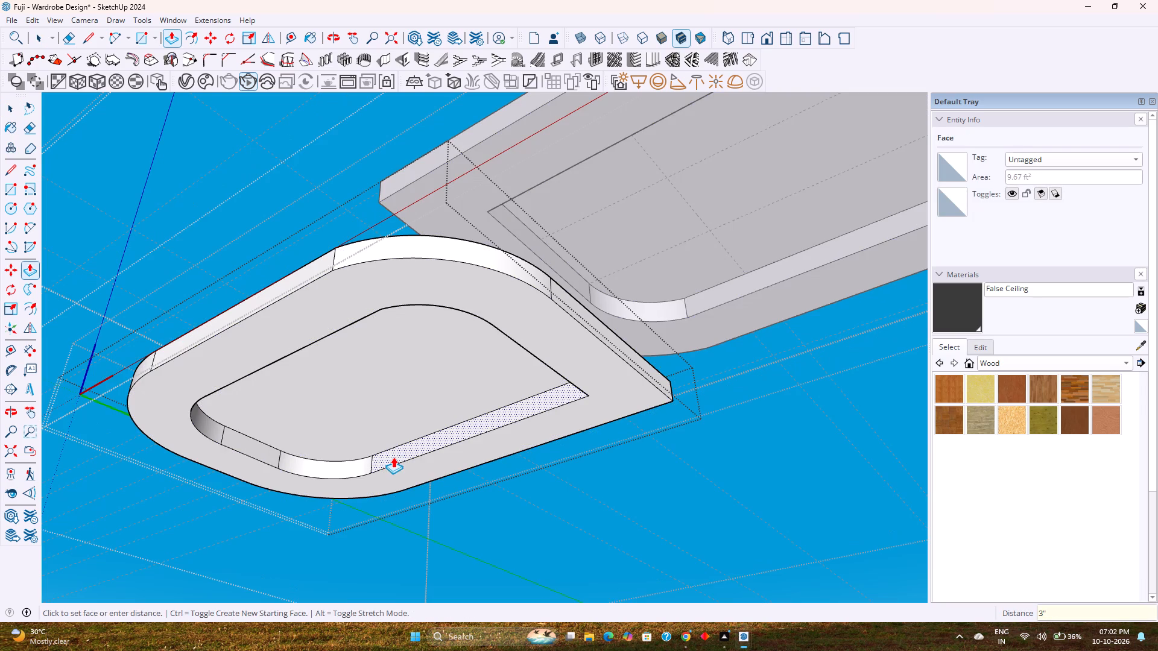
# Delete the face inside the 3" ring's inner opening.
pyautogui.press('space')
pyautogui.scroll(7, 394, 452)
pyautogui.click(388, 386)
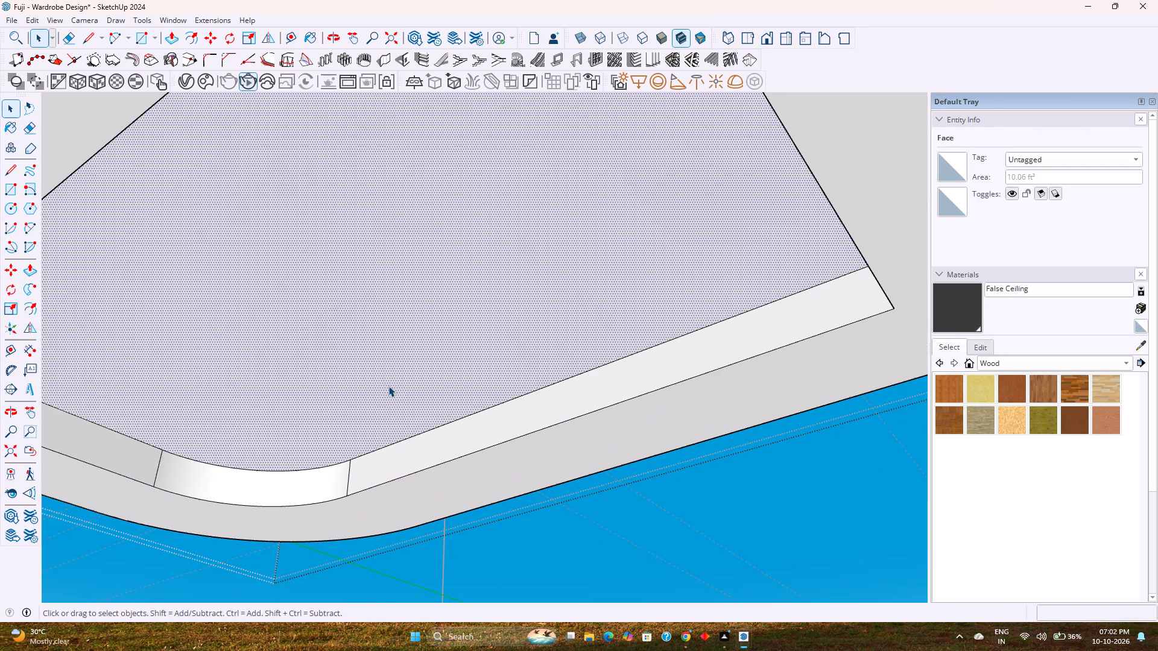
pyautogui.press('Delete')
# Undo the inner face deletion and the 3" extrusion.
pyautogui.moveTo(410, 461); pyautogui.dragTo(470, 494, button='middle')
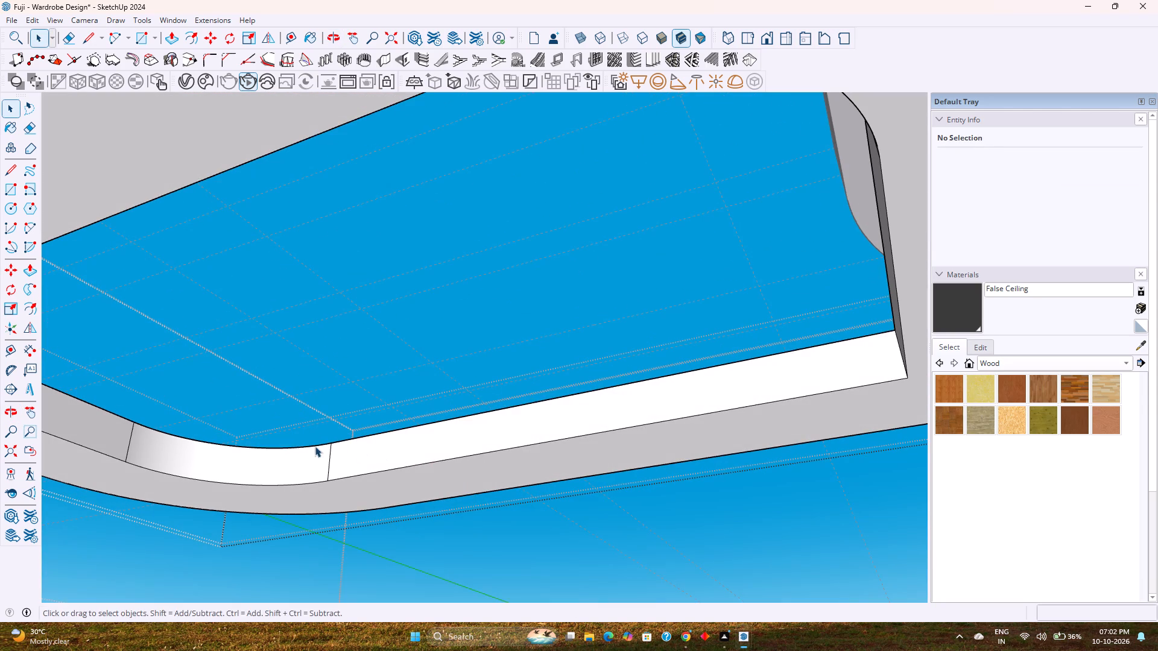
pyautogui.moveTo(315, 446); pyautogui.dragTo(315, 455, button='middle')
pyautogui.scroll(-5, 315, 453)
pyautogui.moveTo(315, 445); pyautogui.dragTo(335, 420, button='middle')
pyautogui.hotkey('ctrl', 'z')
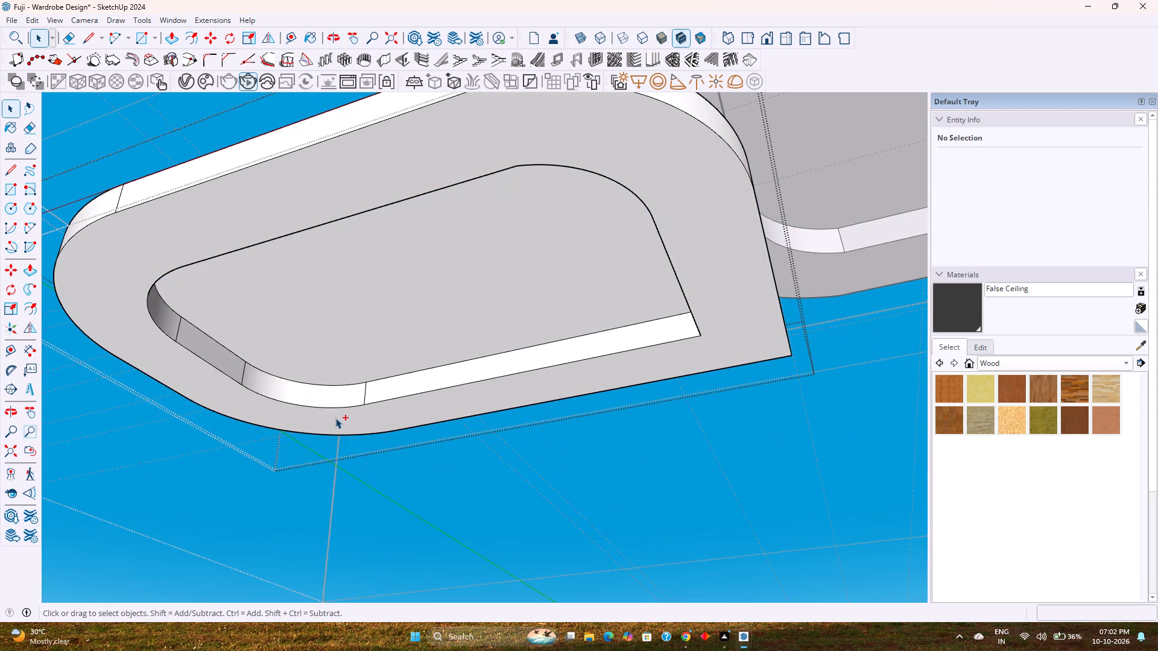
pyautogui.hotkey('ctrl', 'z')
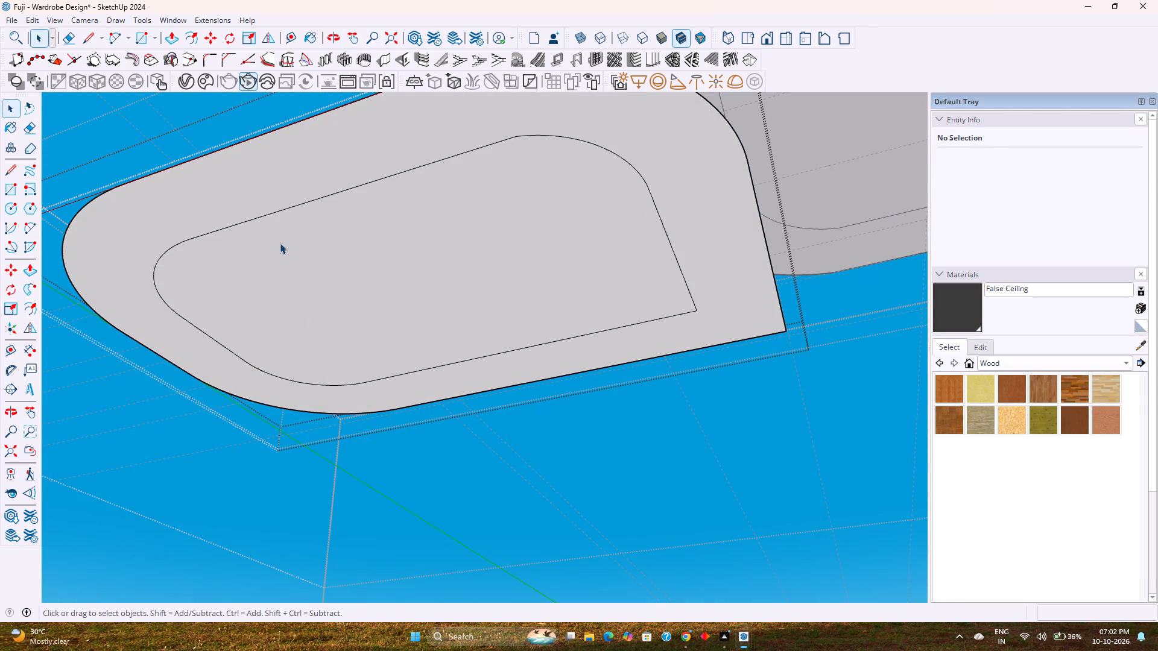
# Offset the ring face's outer boundary 6" inward to add an outline just outside the inner one.
pyautogui.click(193, 38)
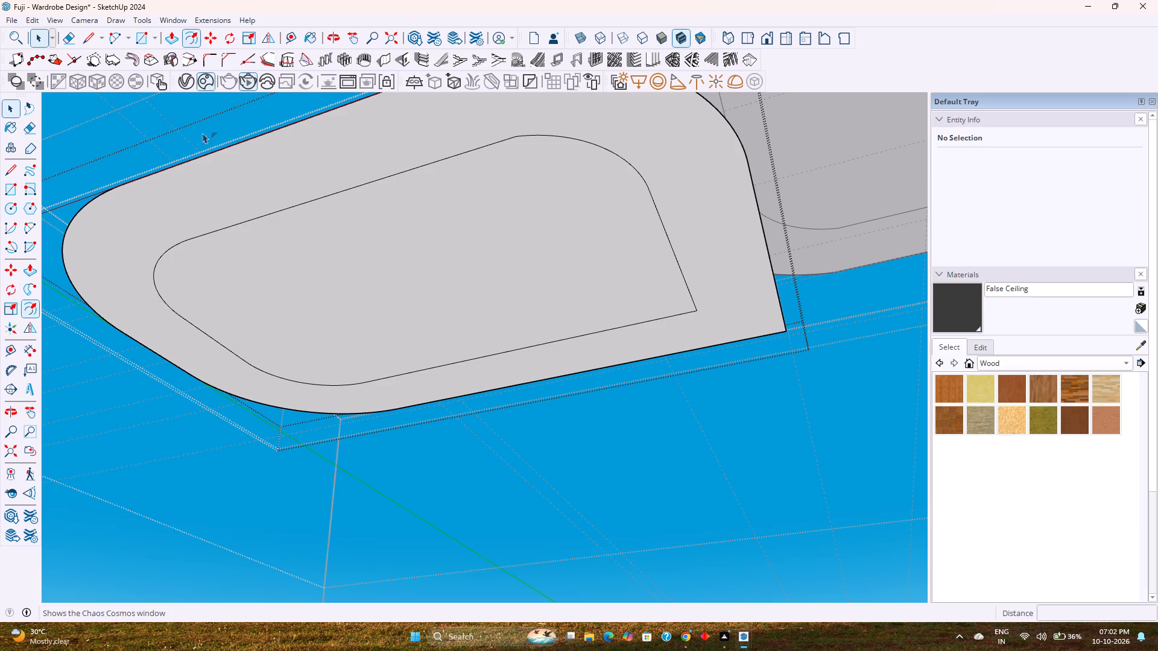
pyautogui.click(210, 175)
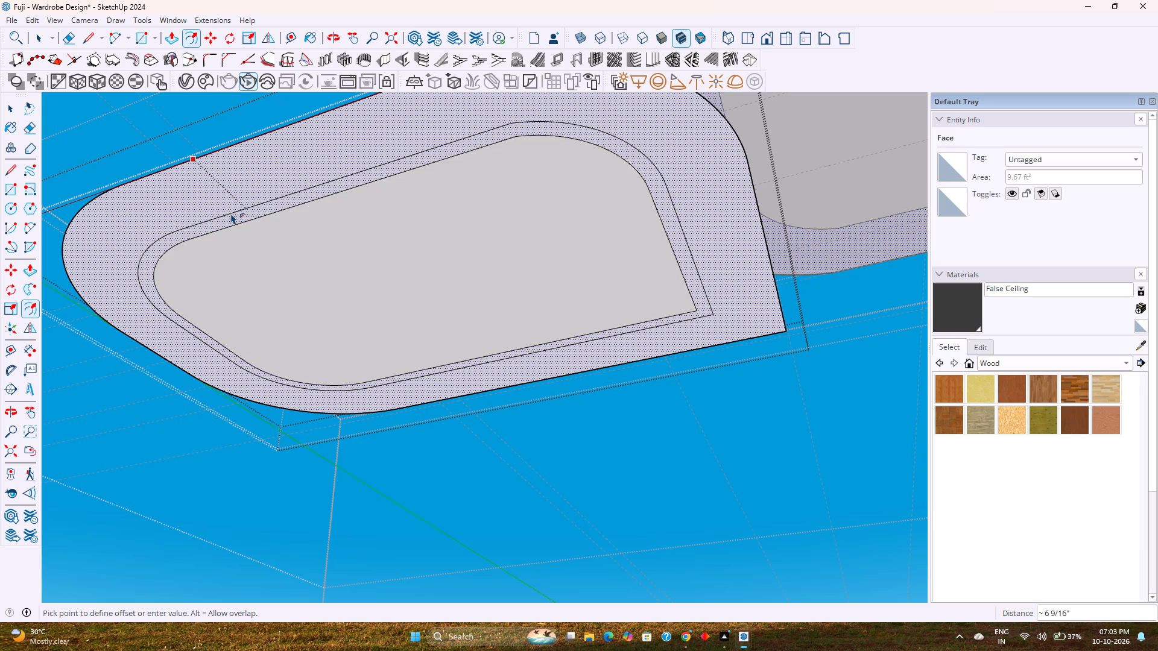
pyautogui.press('5')
pyautogui.press('Return')
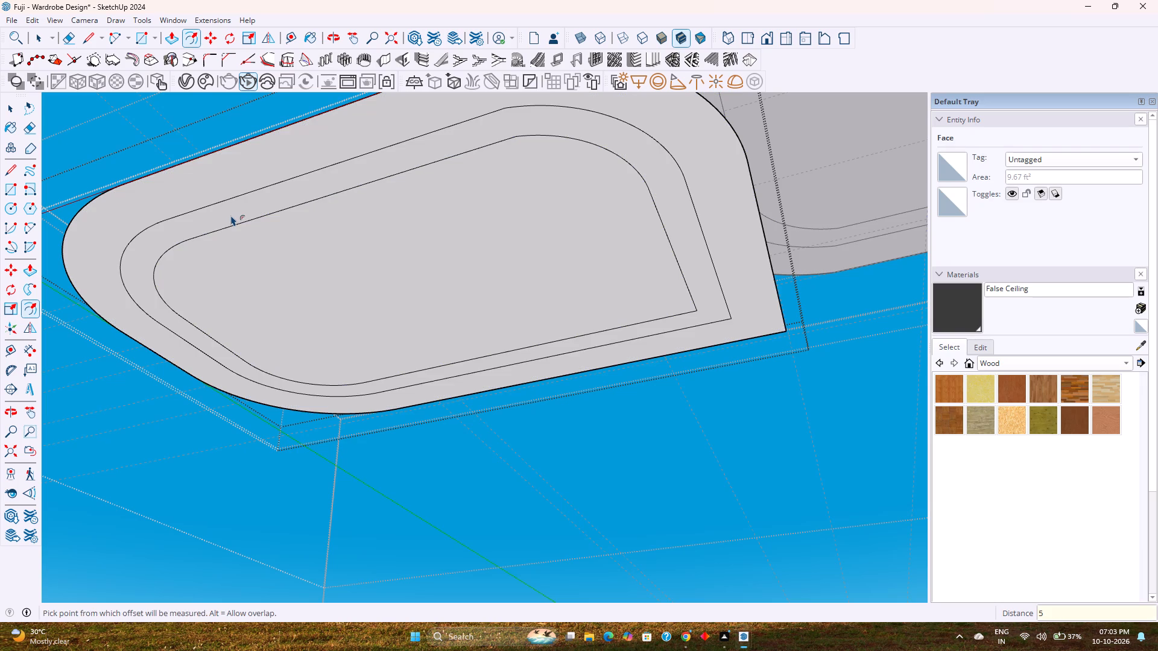
pyautogui.press('6')
pyautogui.press('Return')
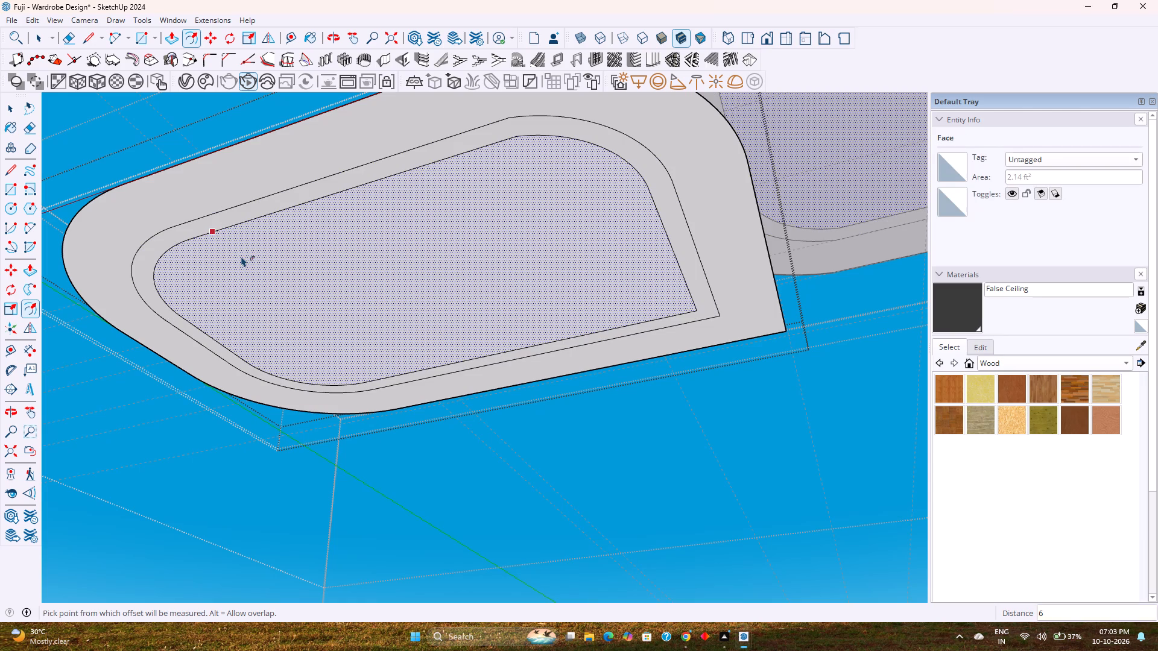
# Delete the central face inside the innermost outline to open the ring.
pyautogui.press('space')
pyautogui.click(283, 259)
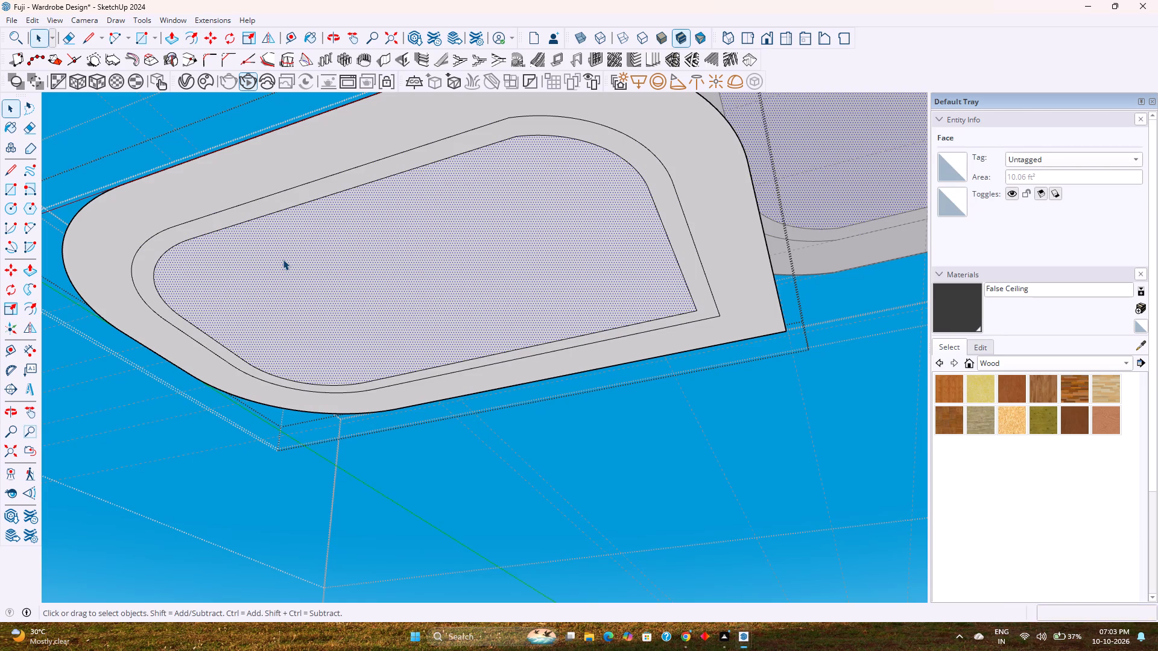
pyautogui.press('Delete')
# Extrude the outer 6" wide band of the ring downward 4", leaving the narrow inner band flat.
pyautogui.press('p')
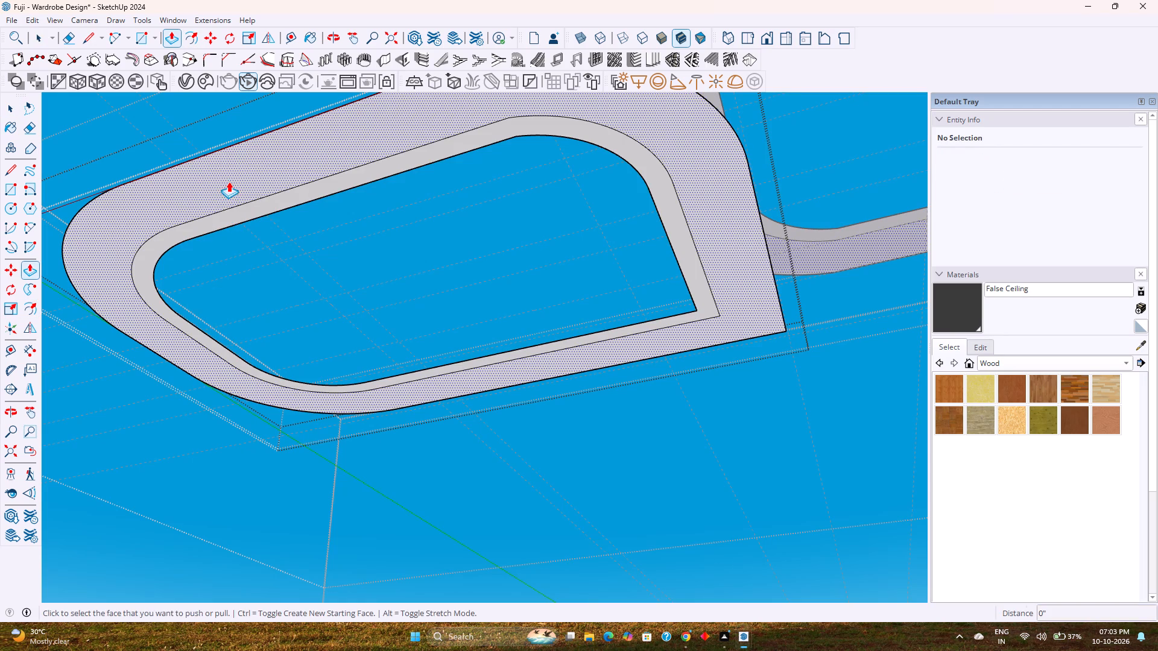
pyautogui.click(229, 181)
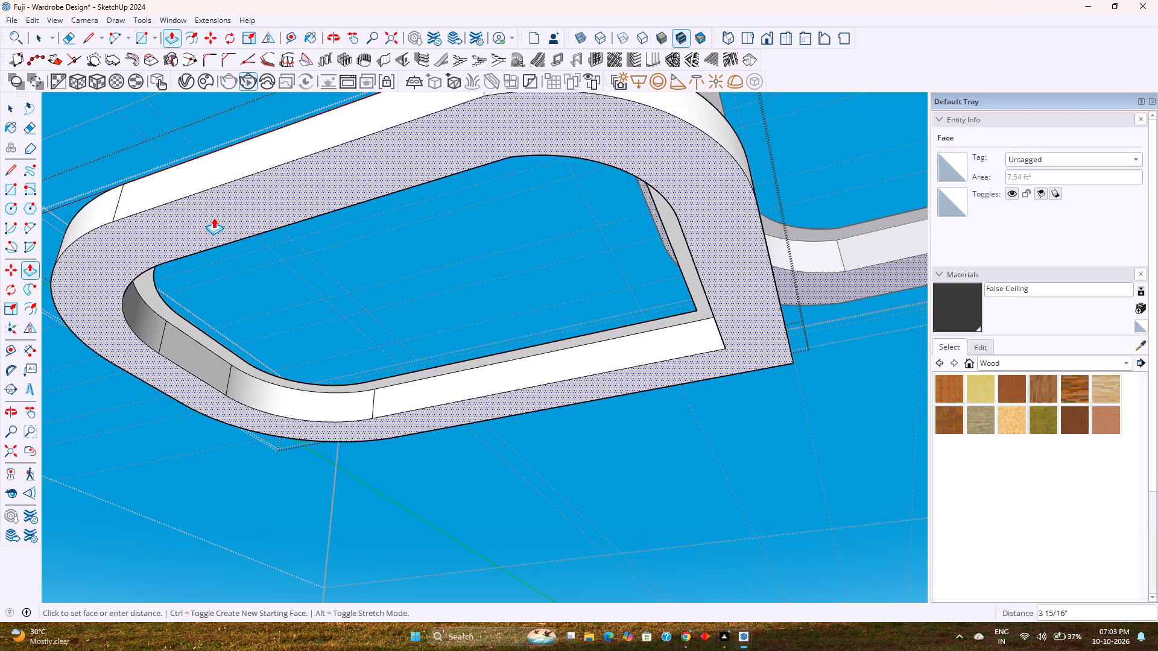
pyautogui.press('4')
pyautogui.press('Return')
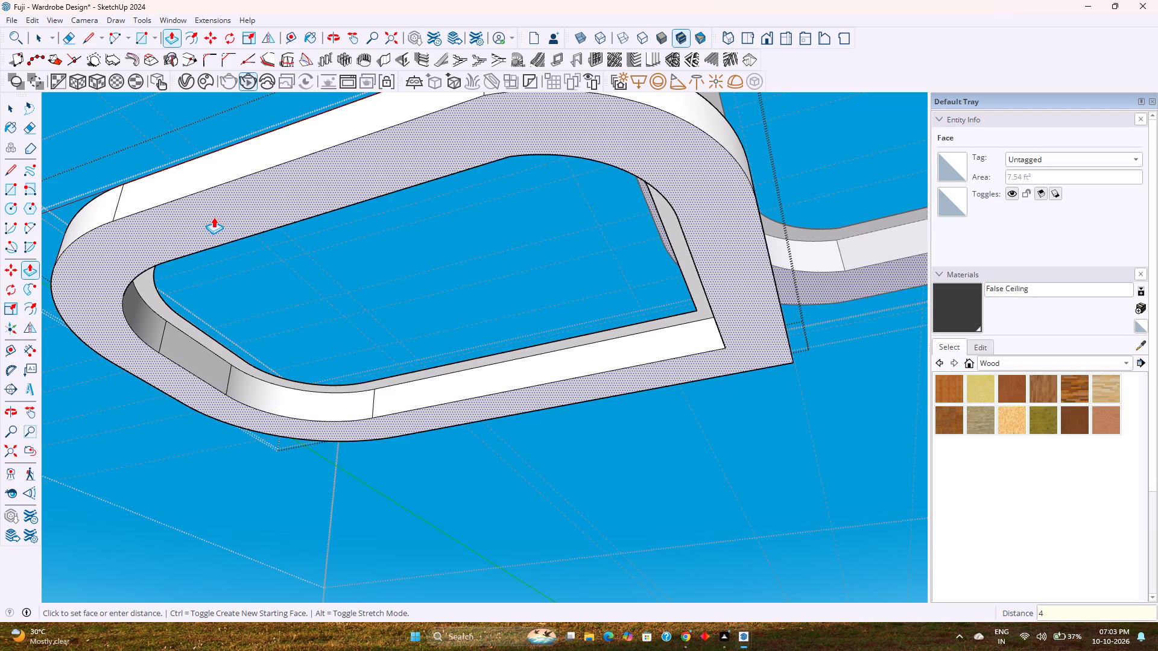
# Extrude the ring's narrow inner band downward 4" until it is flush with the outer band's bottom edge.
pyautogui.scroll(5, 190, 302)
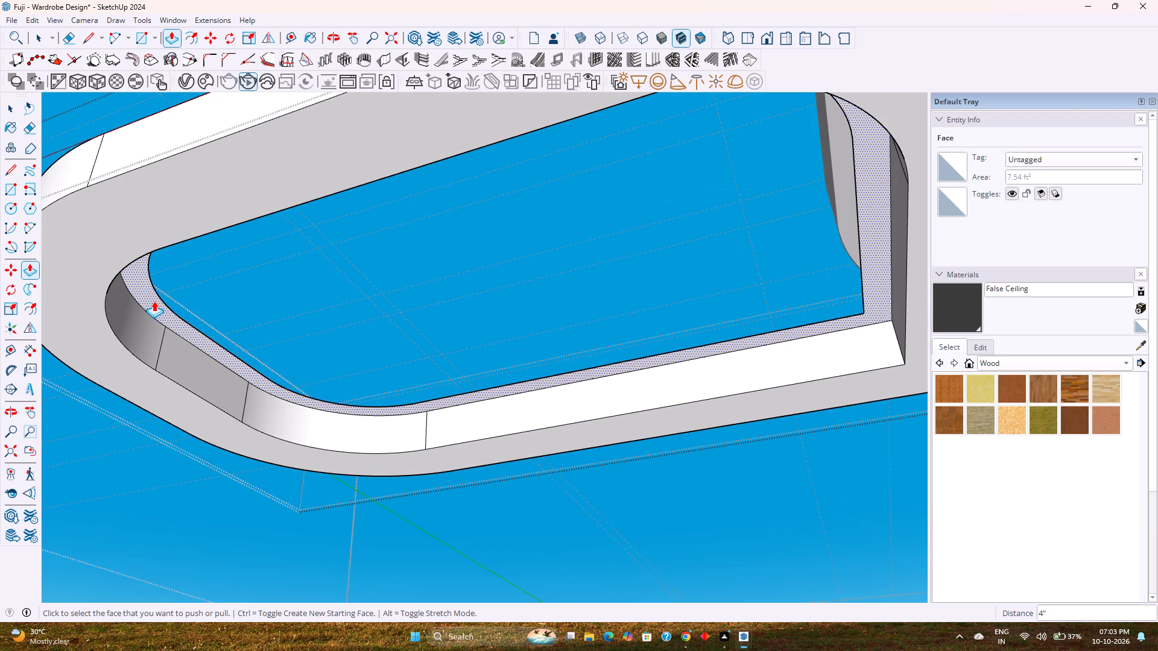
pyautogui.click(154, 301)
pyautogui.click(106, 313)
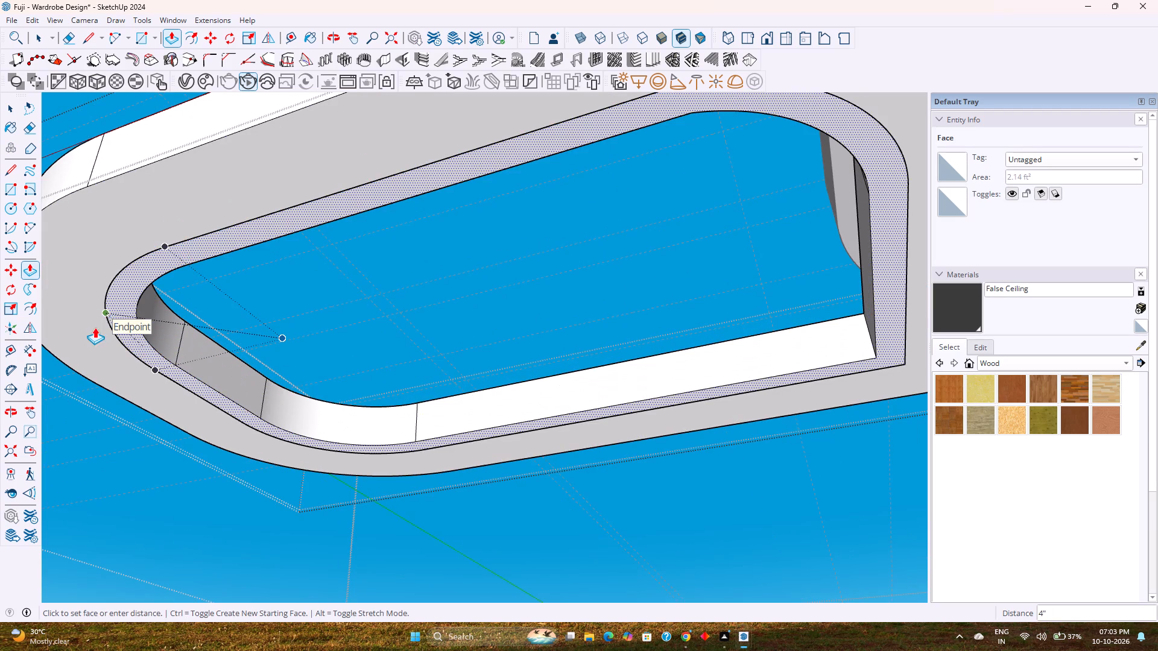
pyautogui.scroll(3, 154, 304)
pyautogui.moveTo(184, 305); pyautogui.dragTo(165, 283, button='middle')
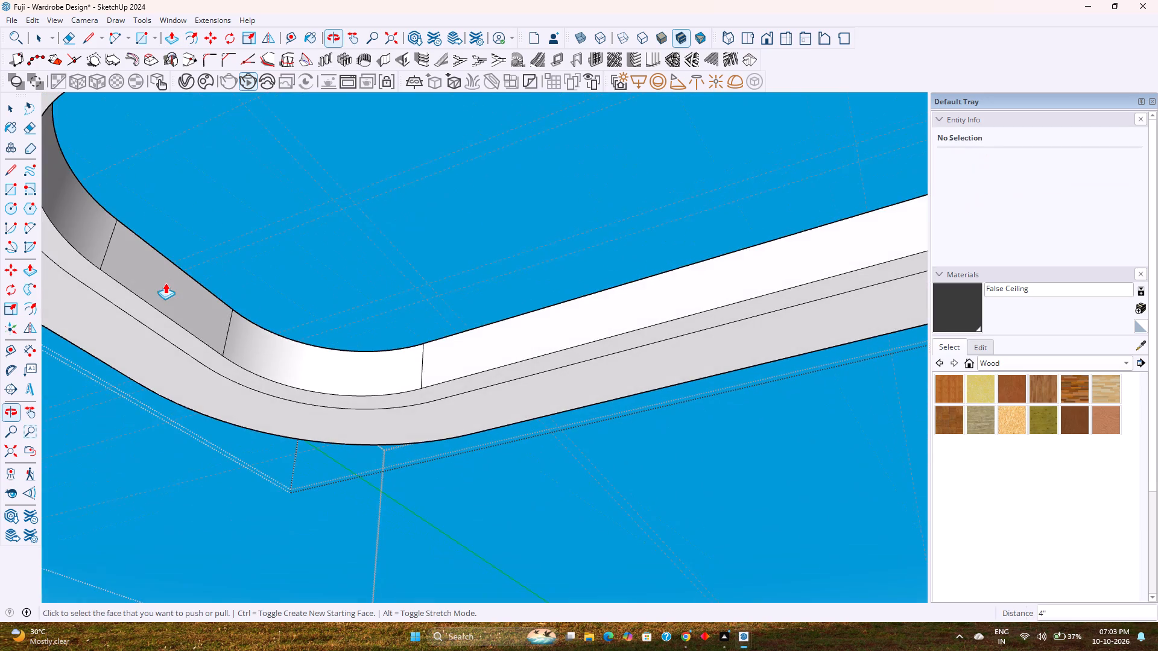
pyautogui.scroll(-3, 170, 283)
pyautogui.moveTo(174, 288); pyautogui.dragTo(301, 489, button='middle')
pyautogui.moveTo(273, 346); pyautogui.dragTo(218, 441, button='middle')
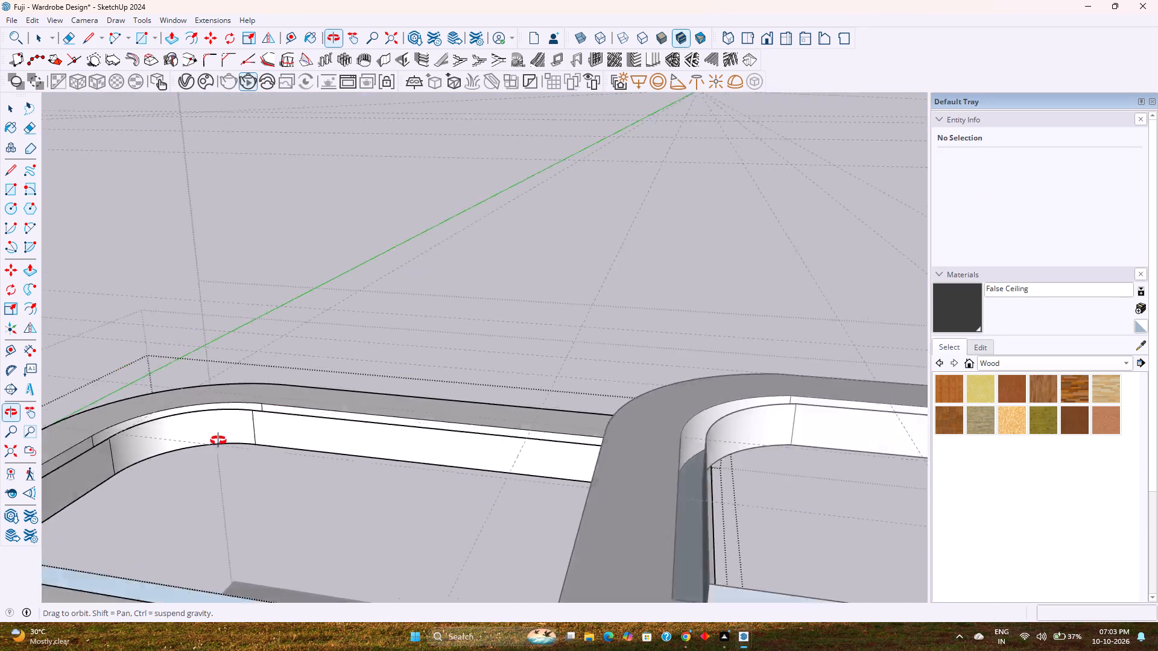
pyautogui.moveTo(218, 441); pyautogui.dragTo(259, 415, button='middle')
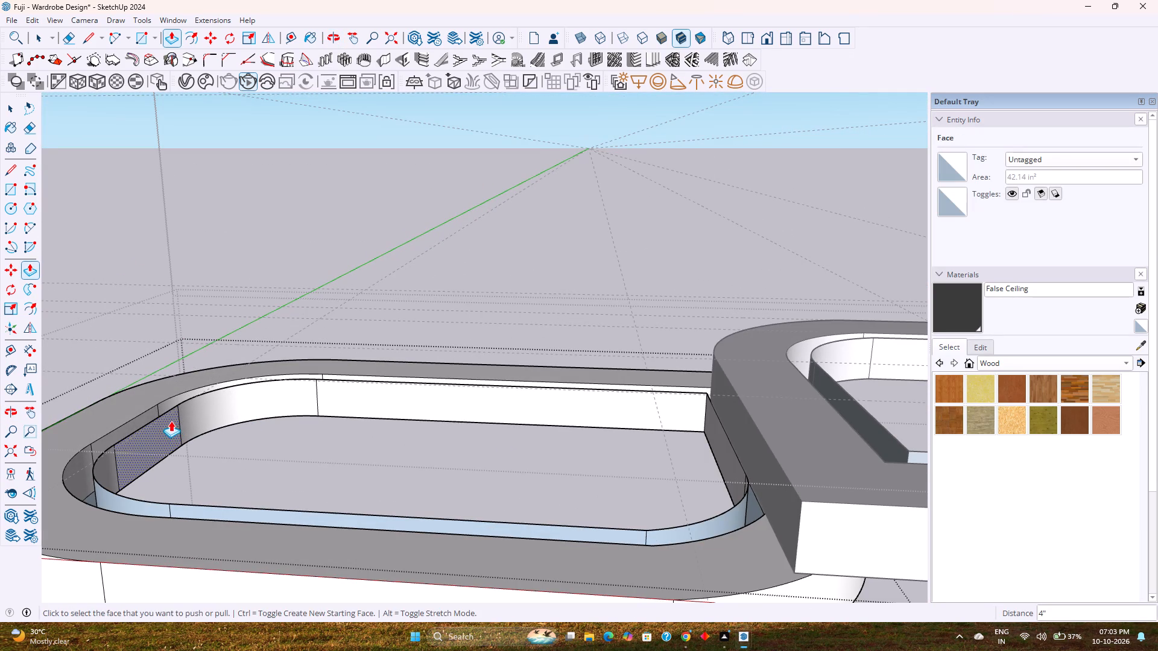
# Undo the inner band extrusion, the outer band's 4" extrusion and the central face deletion.
pyautogui.hotkey('ctrl', 'z')
pyautogui.hotkey('ctrl', 'z')
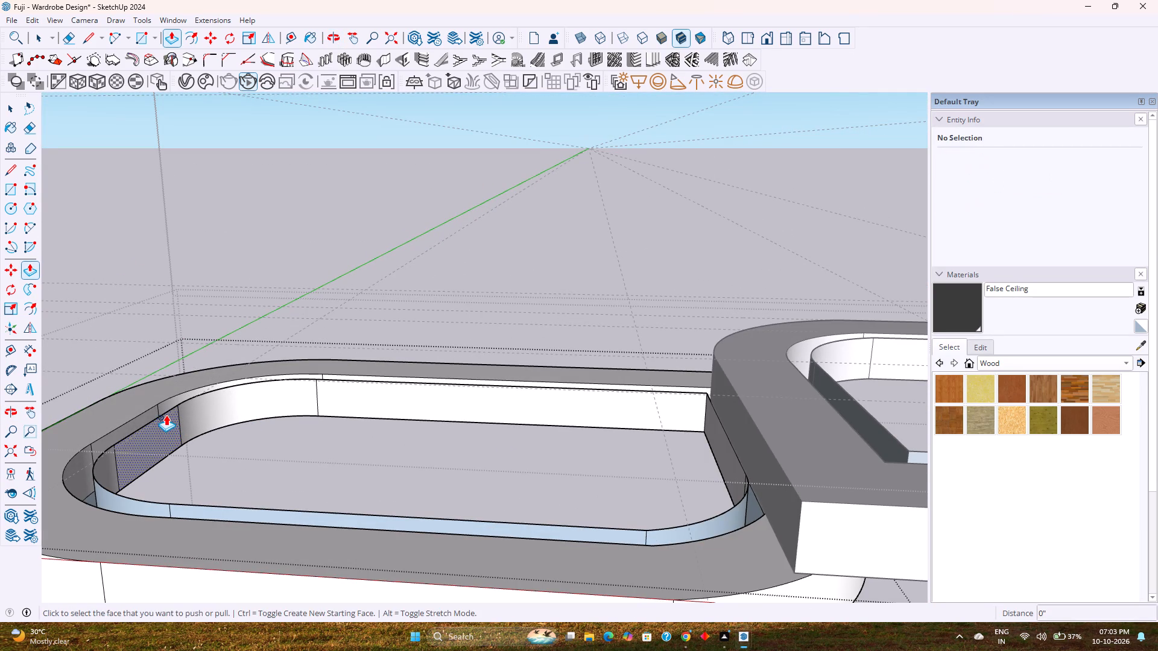
pyautogui.hotkey('ctrl', 'z')
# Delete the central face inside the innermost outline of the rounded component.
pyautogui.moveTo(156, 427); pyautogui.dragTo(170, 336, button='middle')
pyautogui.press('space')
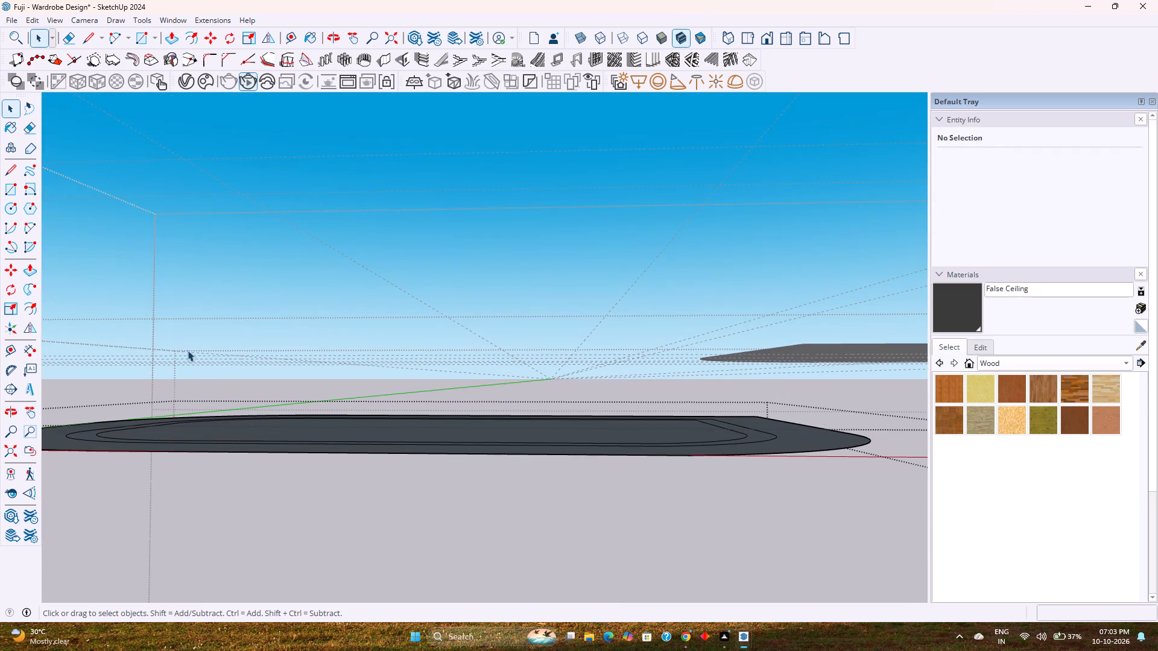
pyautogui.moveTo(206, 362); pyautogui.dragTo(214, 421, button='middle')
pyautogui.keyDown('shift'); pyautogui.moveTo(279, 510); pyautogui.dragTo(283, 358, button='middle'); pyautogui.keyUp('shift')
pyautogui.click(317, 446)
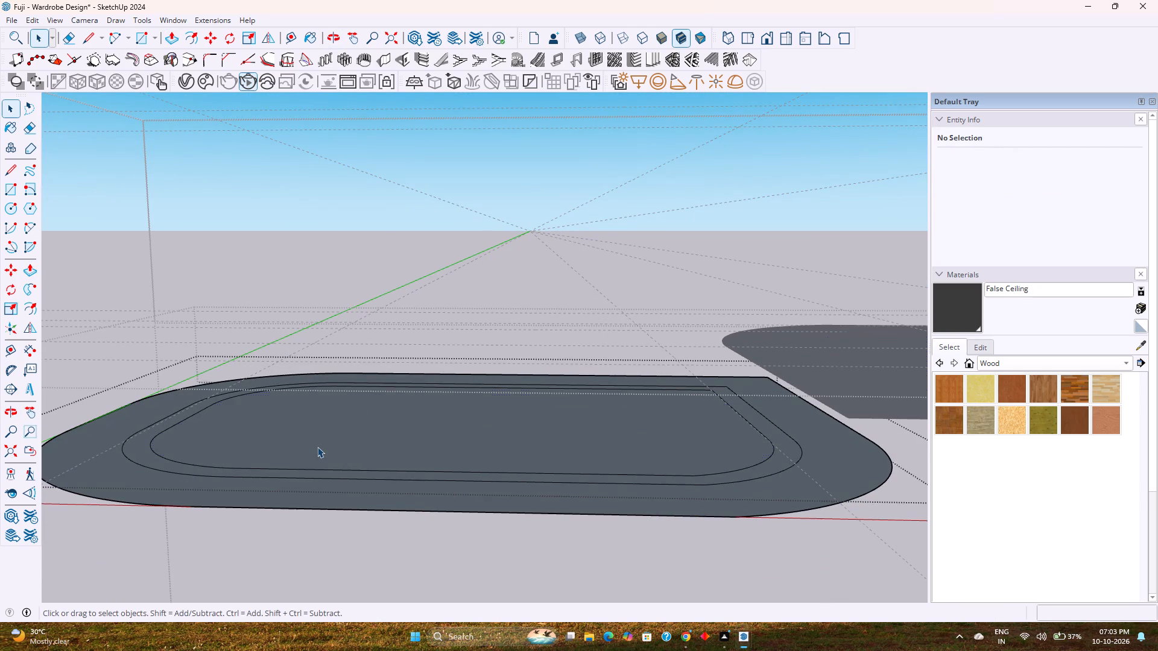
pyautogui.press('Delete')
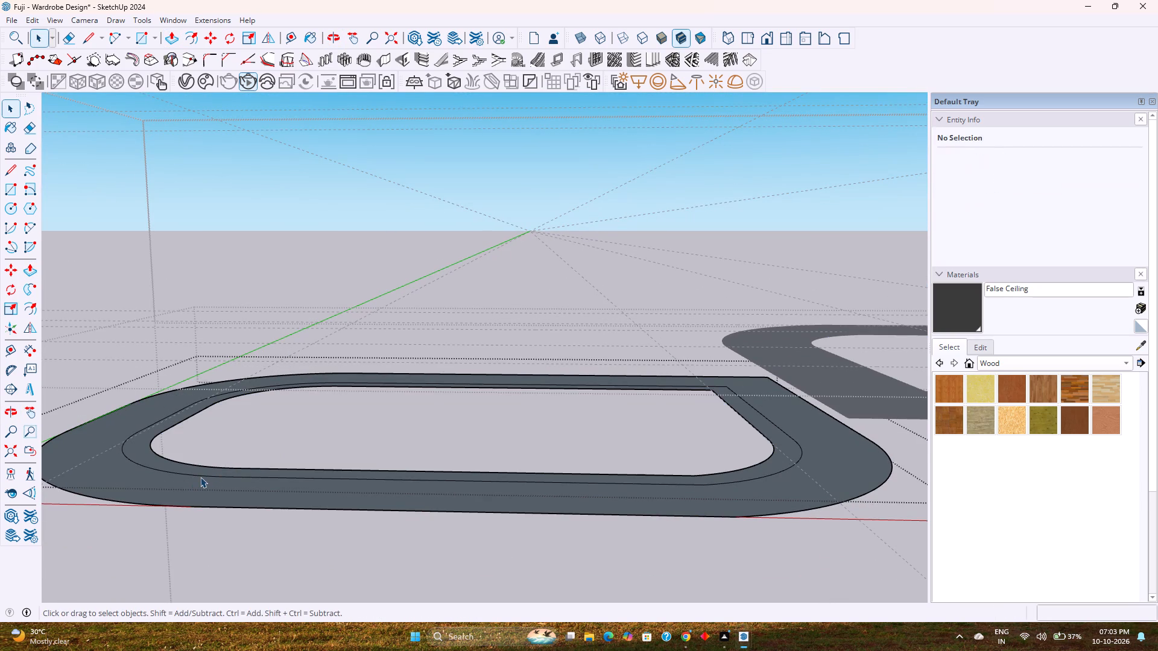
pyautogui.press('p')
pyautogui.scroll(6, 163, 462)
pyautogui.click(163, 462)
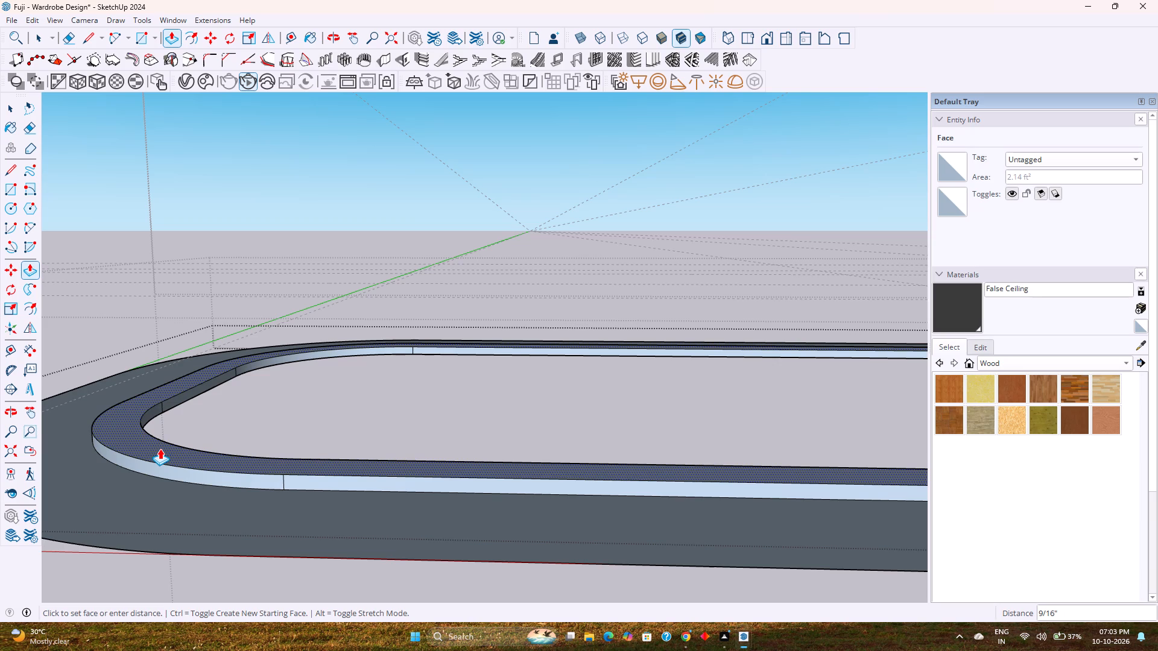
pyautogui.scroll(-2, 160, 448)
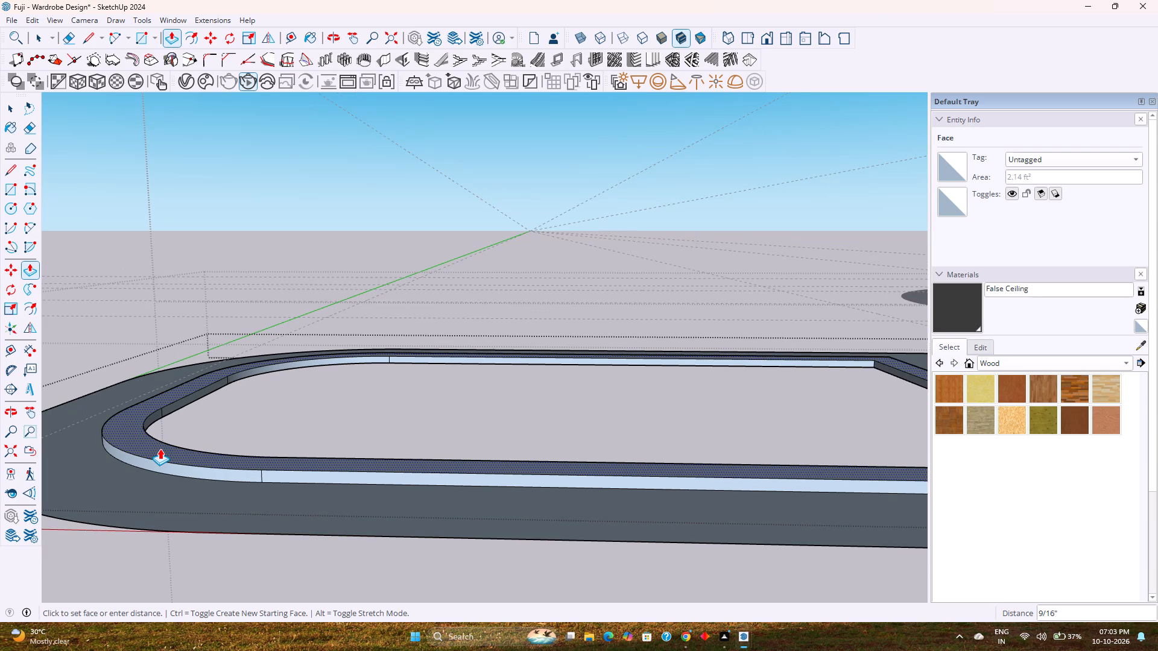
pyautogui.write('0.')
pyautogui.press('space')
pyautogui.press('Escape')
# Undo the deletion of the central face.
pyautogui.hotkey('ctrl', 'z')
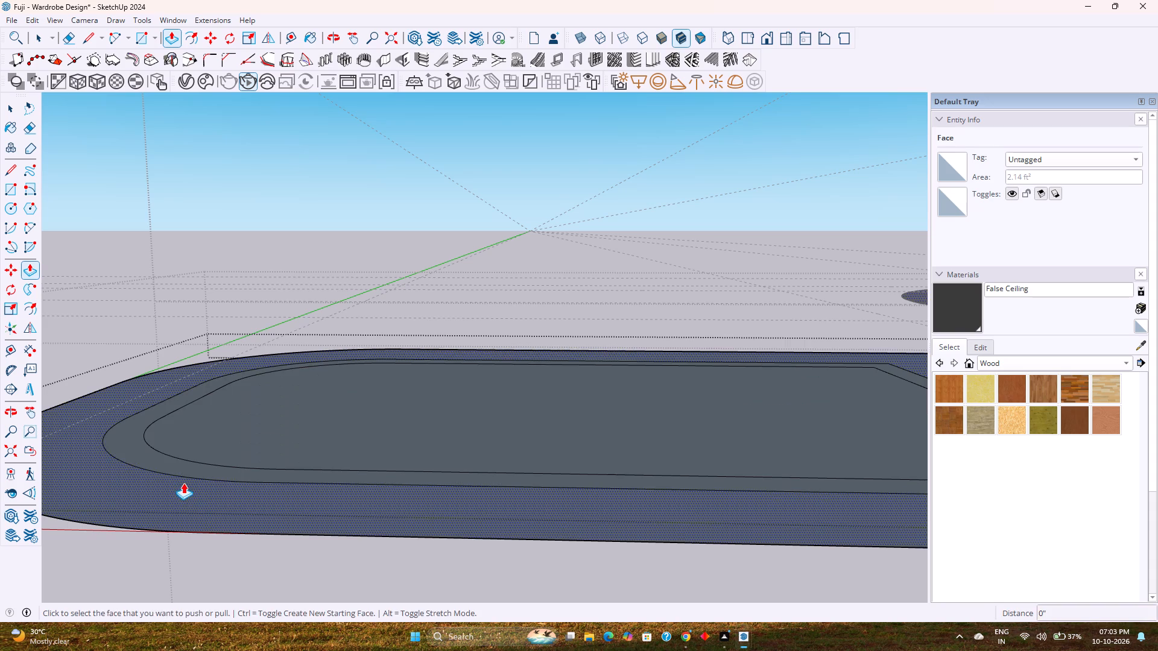
# Offset the innermost outline of the rounded face 1" inward.
pyautogui.press('space')
pyautogui.moveTo(250, 393); pyautogui.dragTo(227, 505, button='middle')
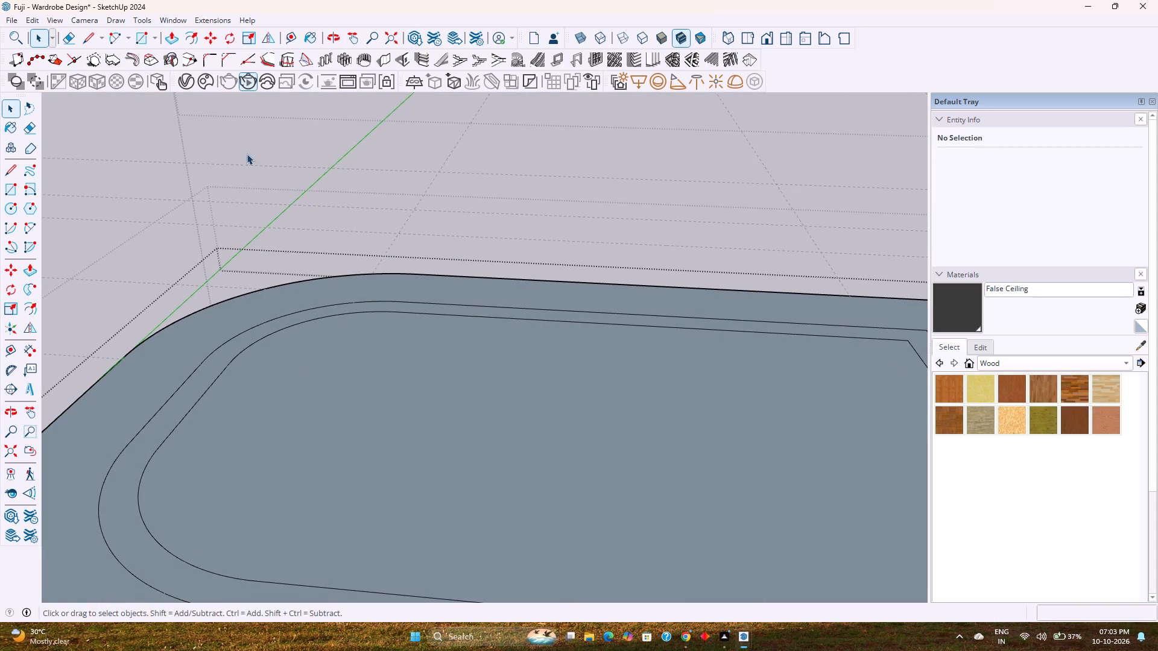
pyautogui.click(184, 31)
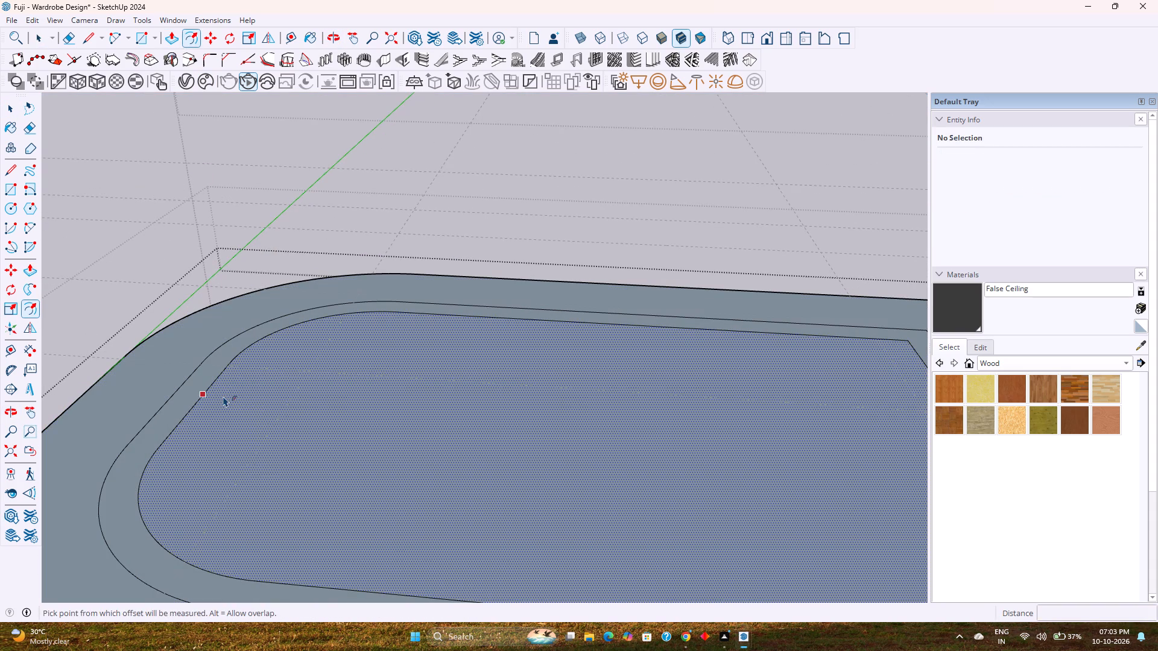
pyautogui.click(223, 396)
pyautogui.press('1')
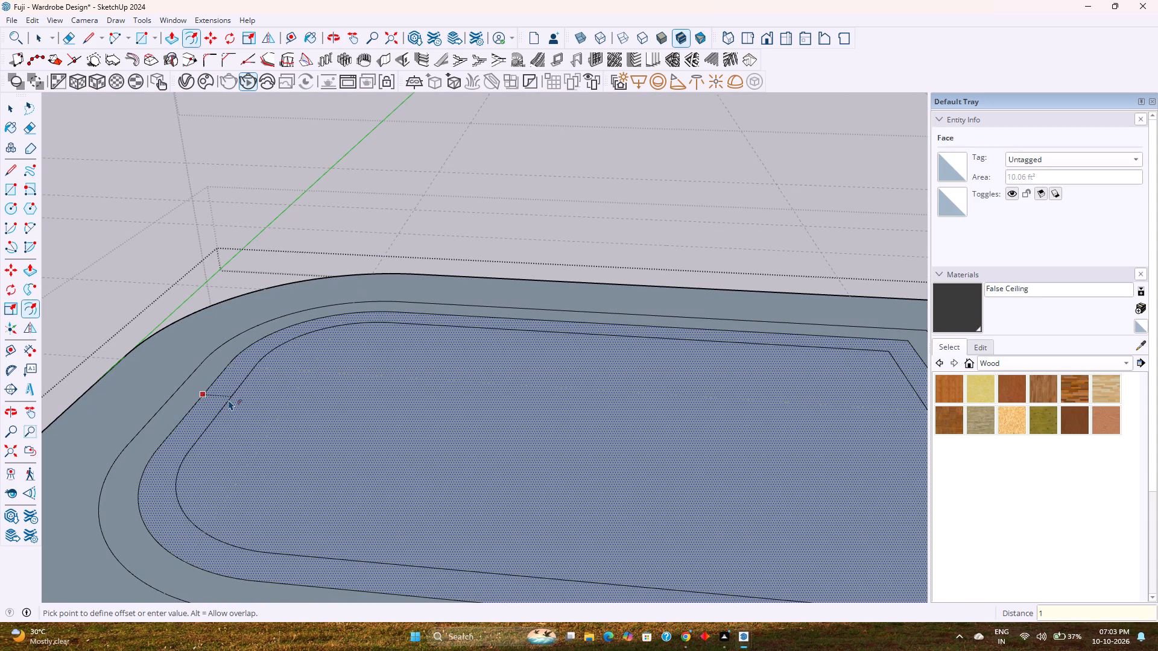
pyautogui.press('Return')
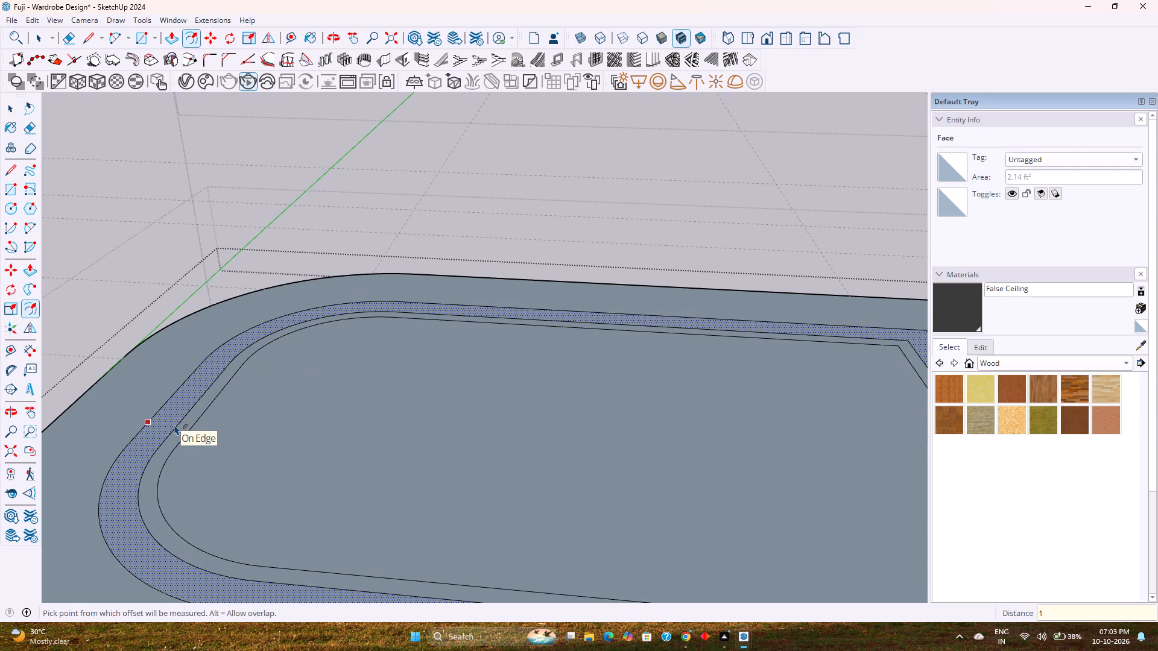
pyautogui.click(174, 424)
pyautogui.press('Escape')
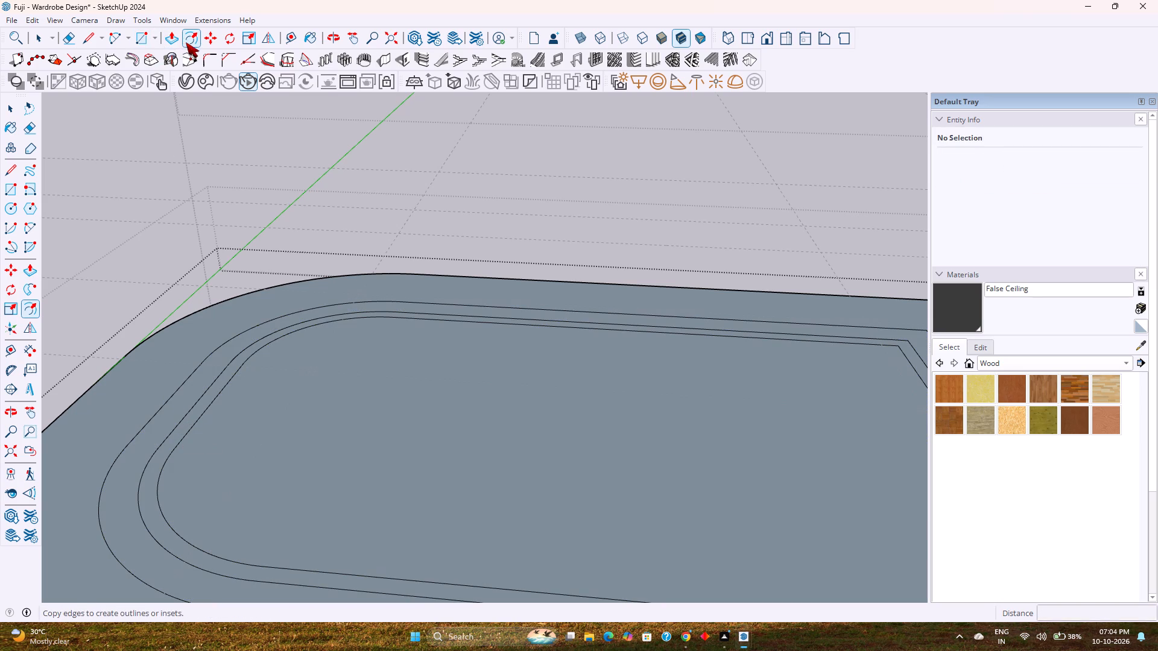
# Offset the previous inner outline 1" outward, adding a line inside the 2" wide band.
pyautogui.click(186, 42)
pyautogui.scroll(6, 201, 423)
pyautogui.click(189, 415)
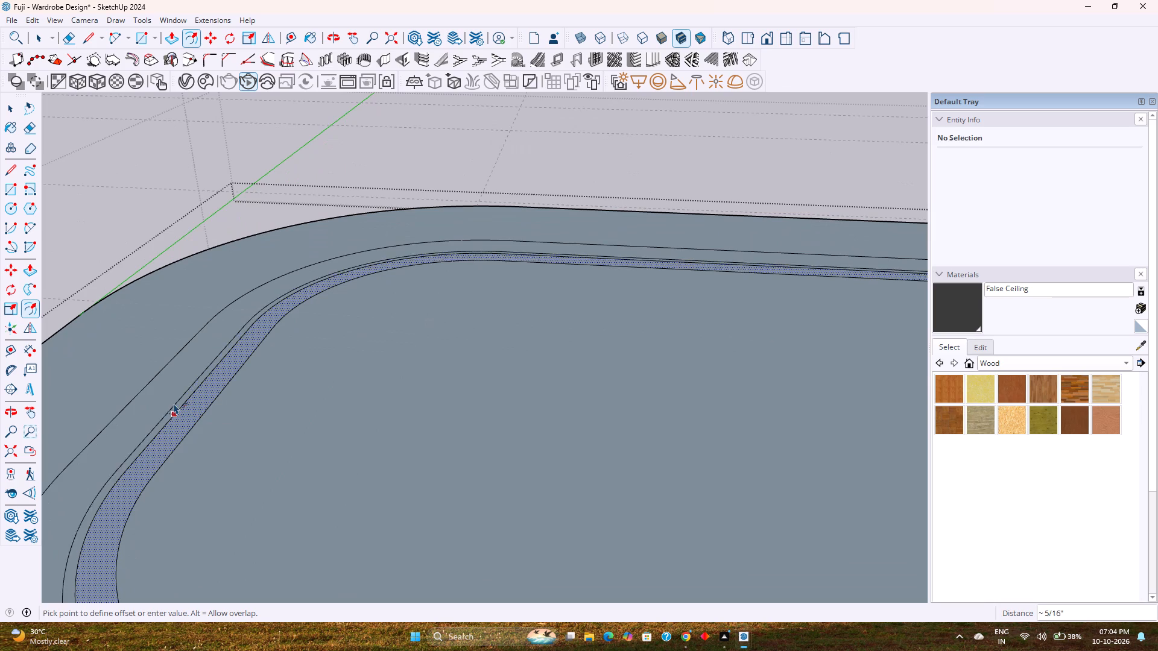
pyautogui.press('1')
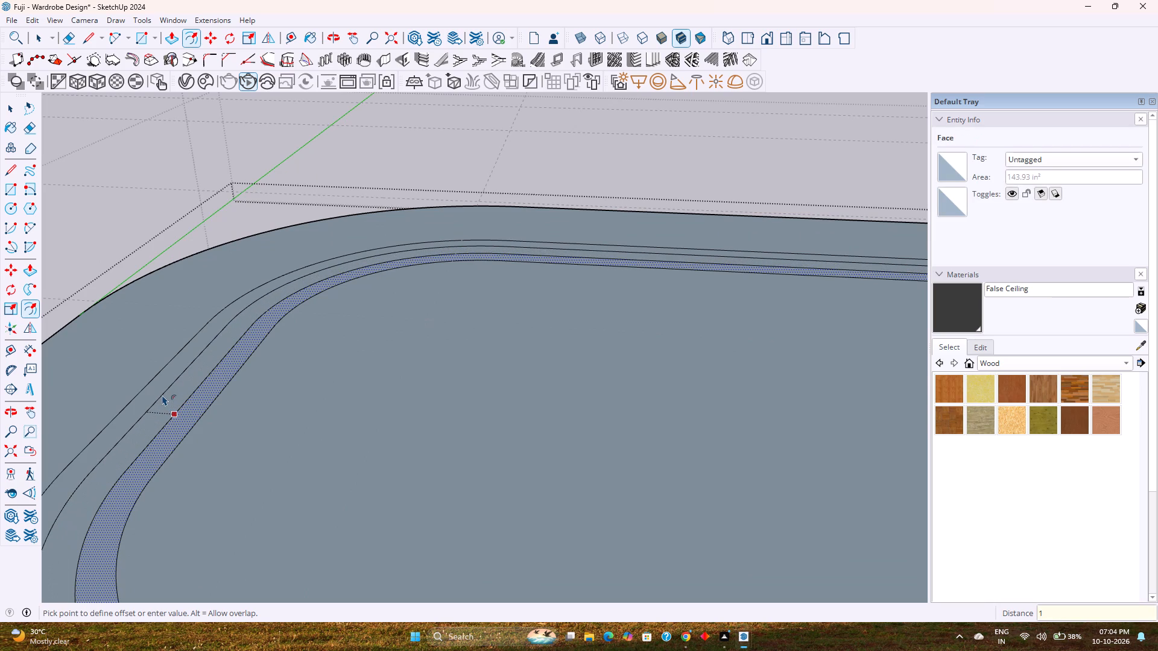
pyautogui.press('Return')
# Delete the outermost of the four inner outlines, including its straight edges and corner arcs.
pyautogui.press('space')
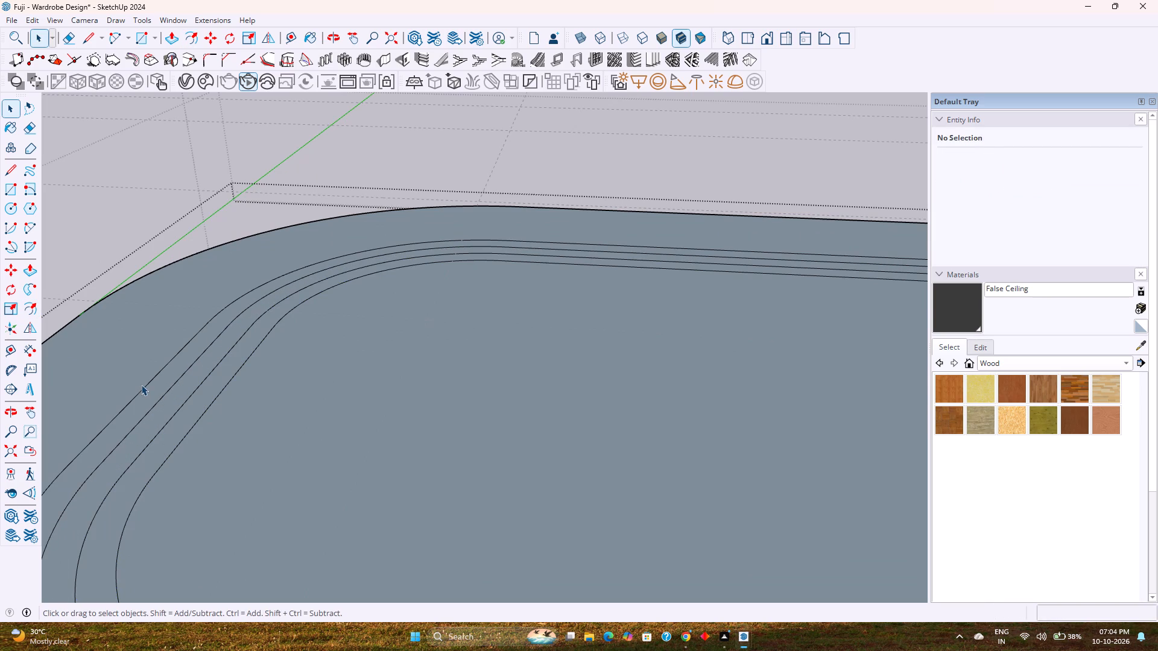
pyautogui.click(141, 389)
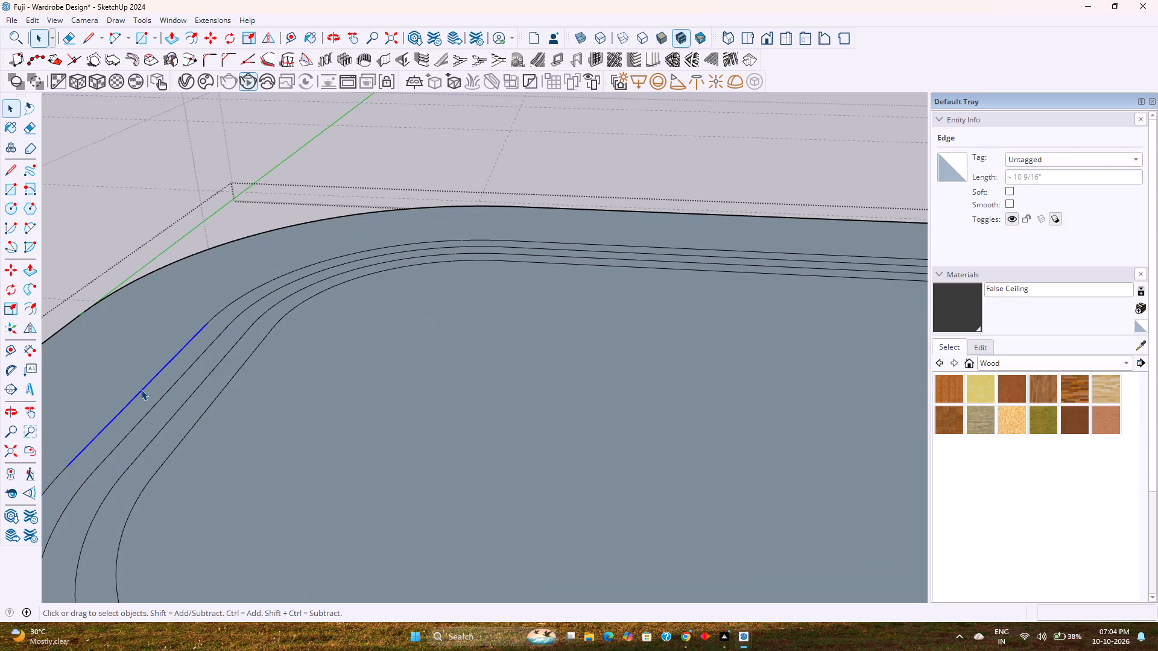
pyautogui.press('Delete')
pyautogui.doubleClick(213, 319)
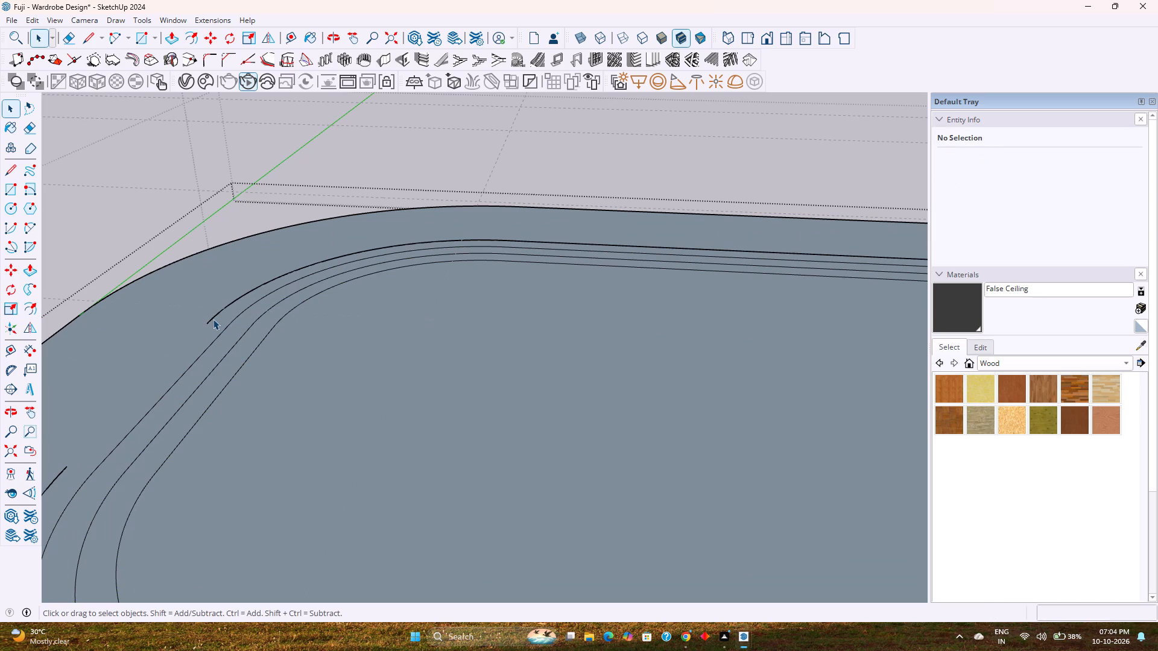
pyautogui.click(213, 319)
pyautogui.doubleClick(213, 319)
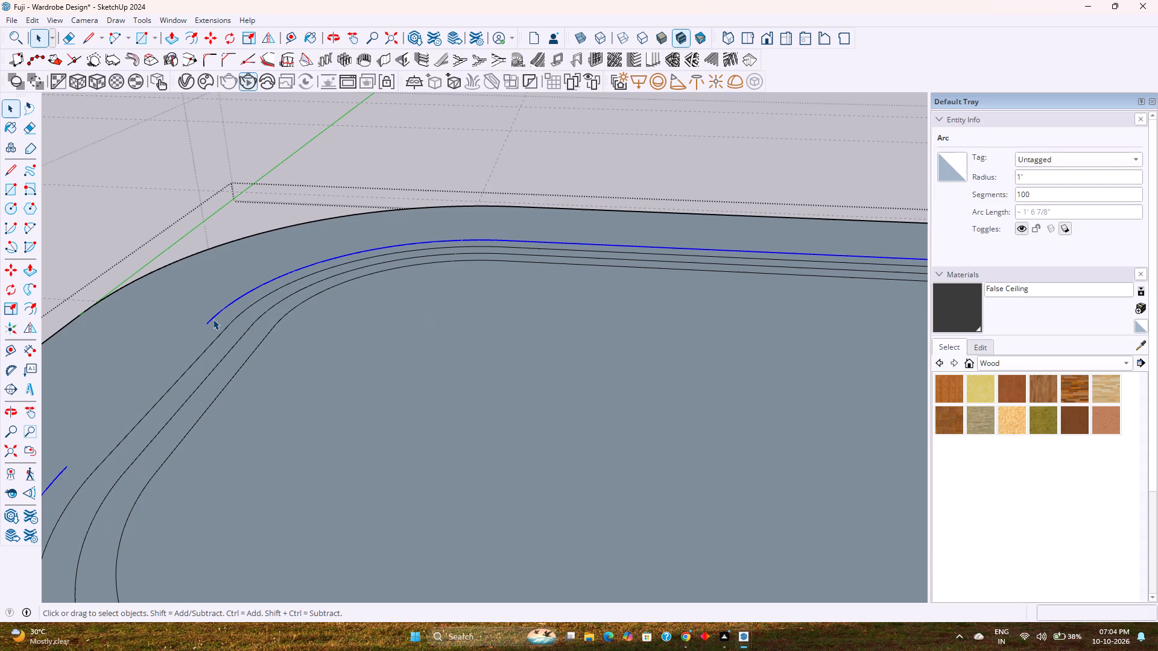
pyautogui.press('Delete')
# Delete the central face inside the innermost outline to open the ring.
pyautogui.click(376, 459)
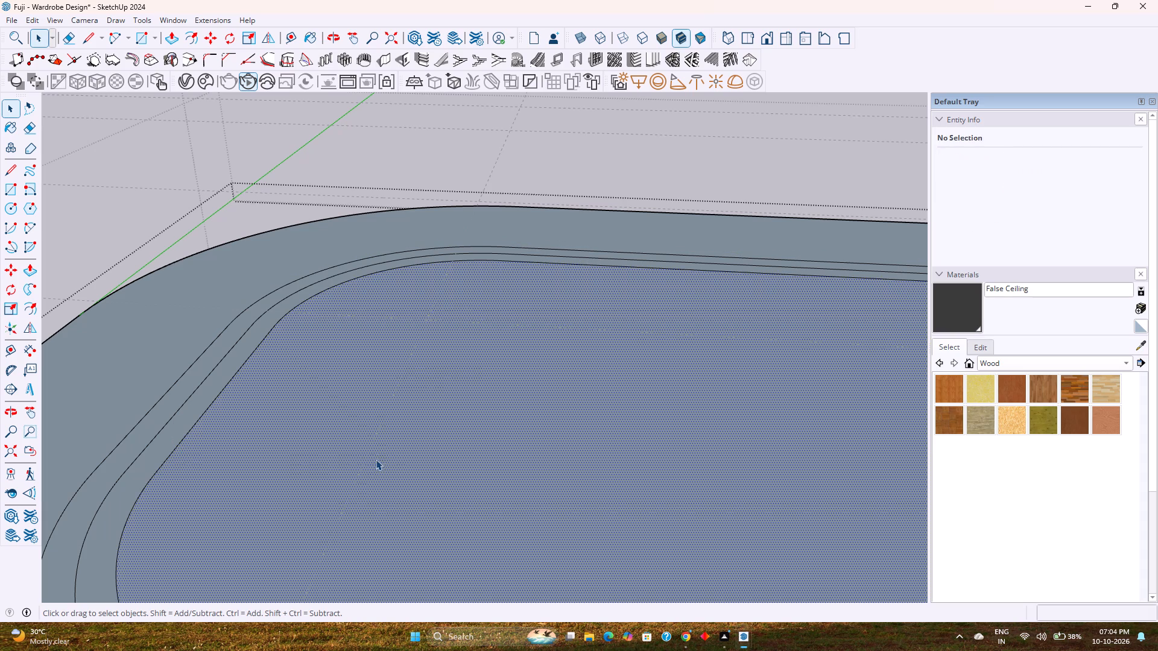
pyautogui.press('Delete')
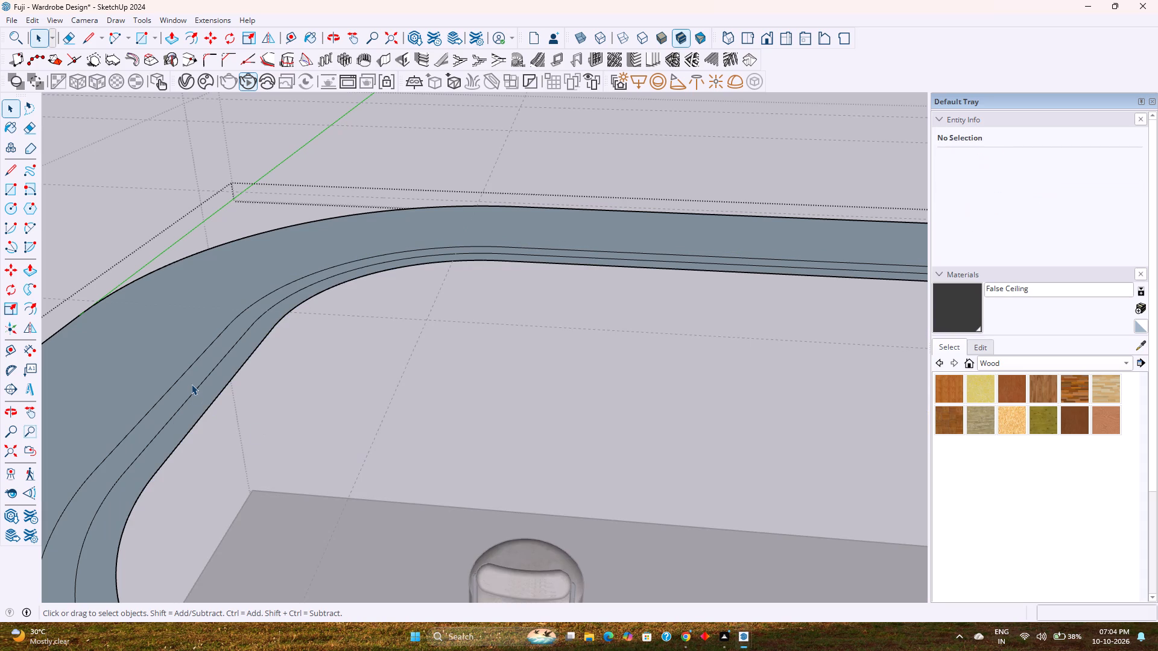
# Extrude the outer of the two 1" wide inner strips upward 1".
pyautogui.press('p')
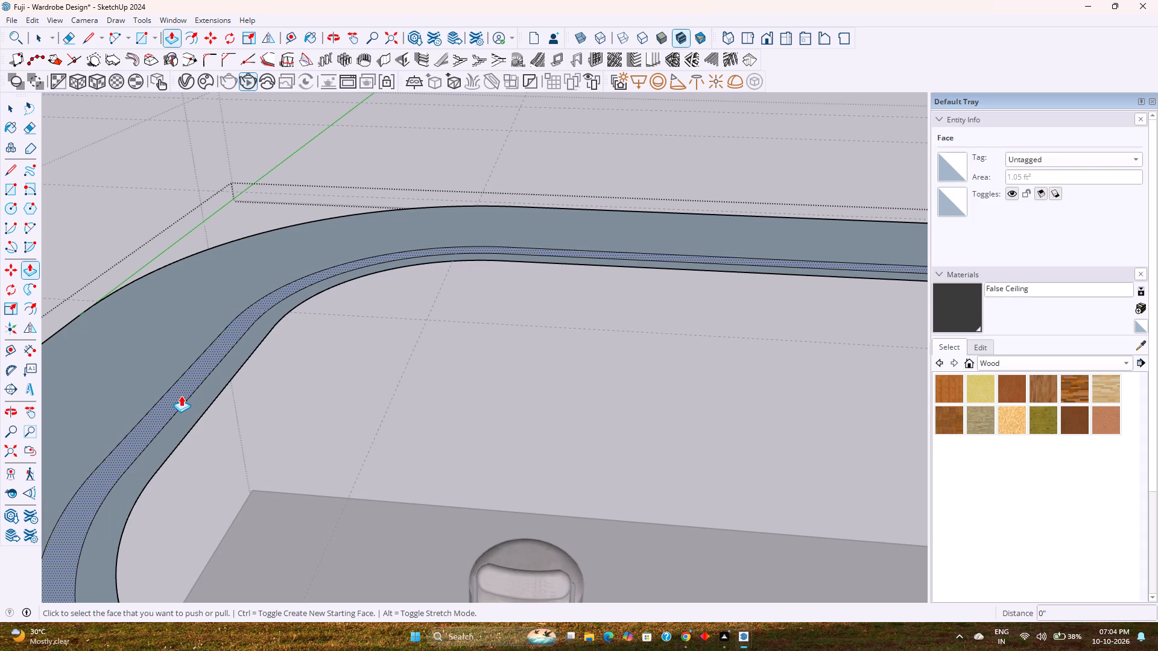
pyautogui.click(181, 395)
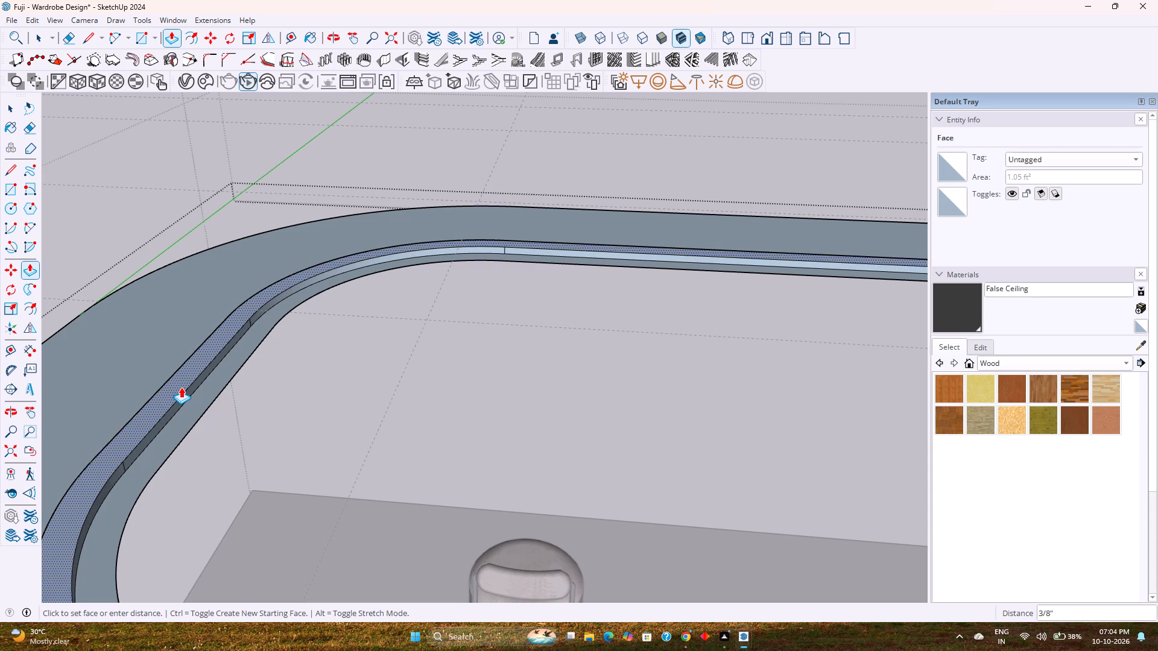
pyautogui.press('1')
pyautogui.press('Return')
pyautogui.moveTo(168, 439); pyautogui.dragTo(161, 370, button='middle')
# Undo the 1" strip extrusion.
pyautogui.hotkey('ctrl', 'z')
# Move the outer 1" wide strip face together with its bounding edges 3" straight up along the vertical axis.
pyautogui.press('space')
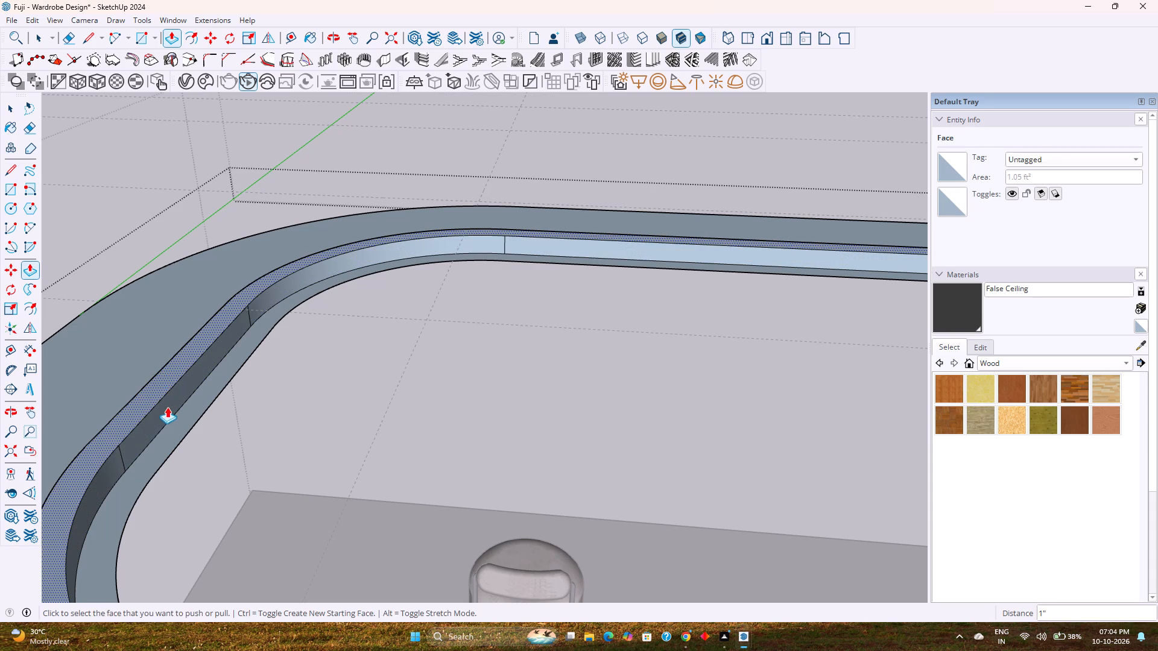
pyautogui.doubleClick(166, 410)
pyautogui.rightClick(166, 410)
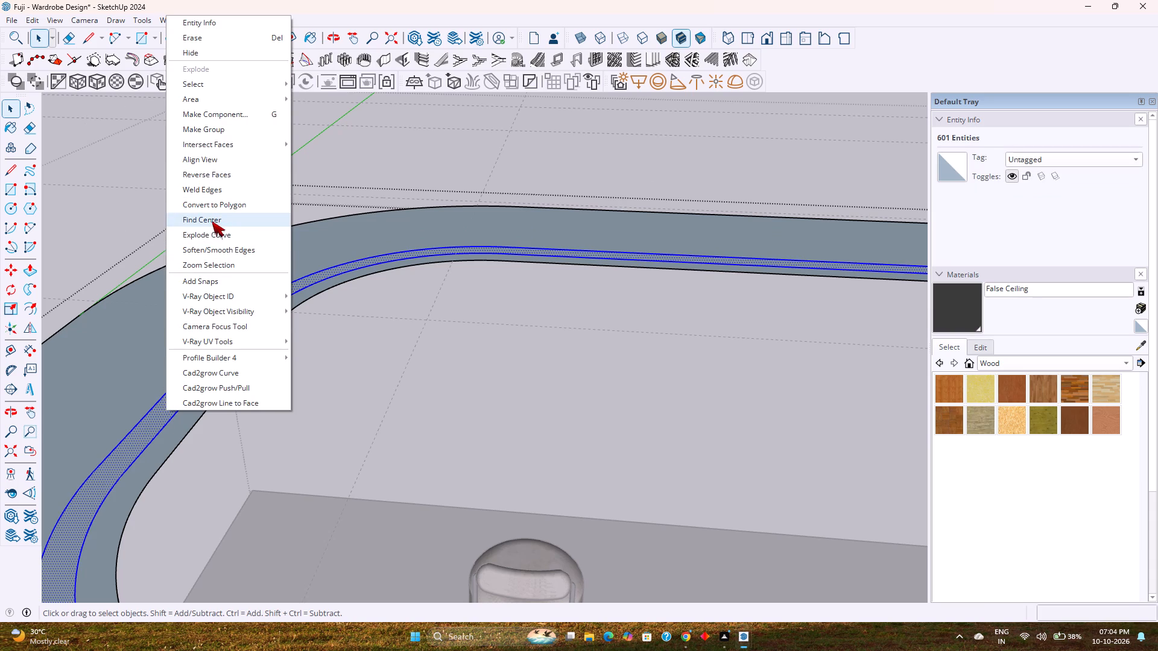
pyautogui.press('Escape')
pyautogui.press('m')
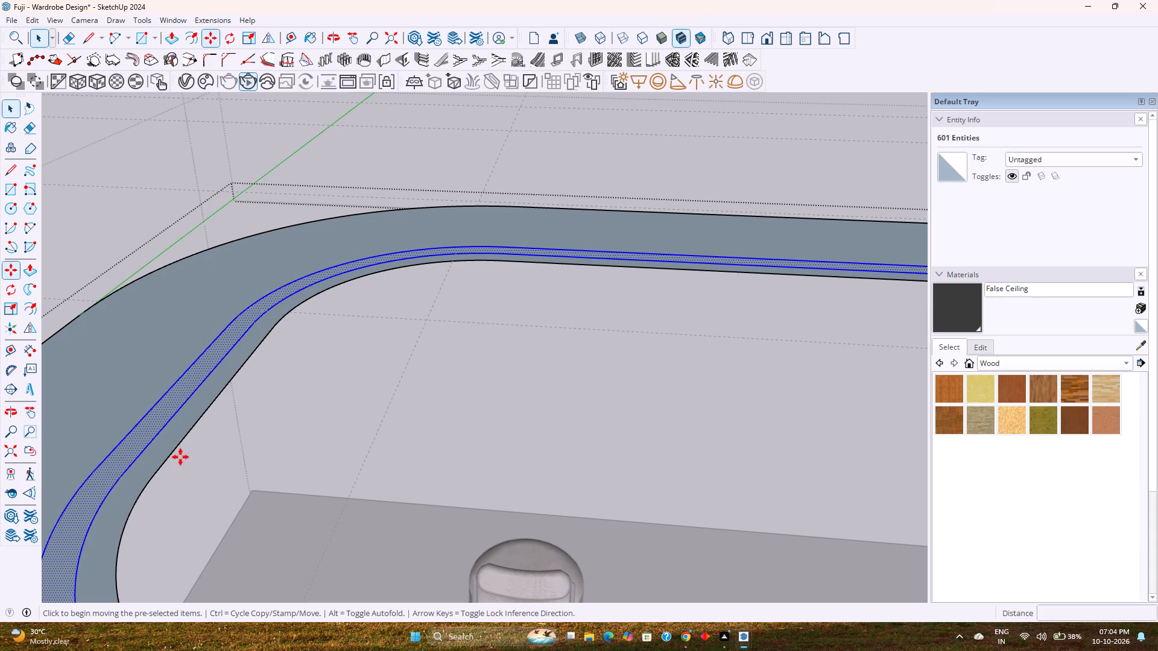
pyautogui.click(159, 433)
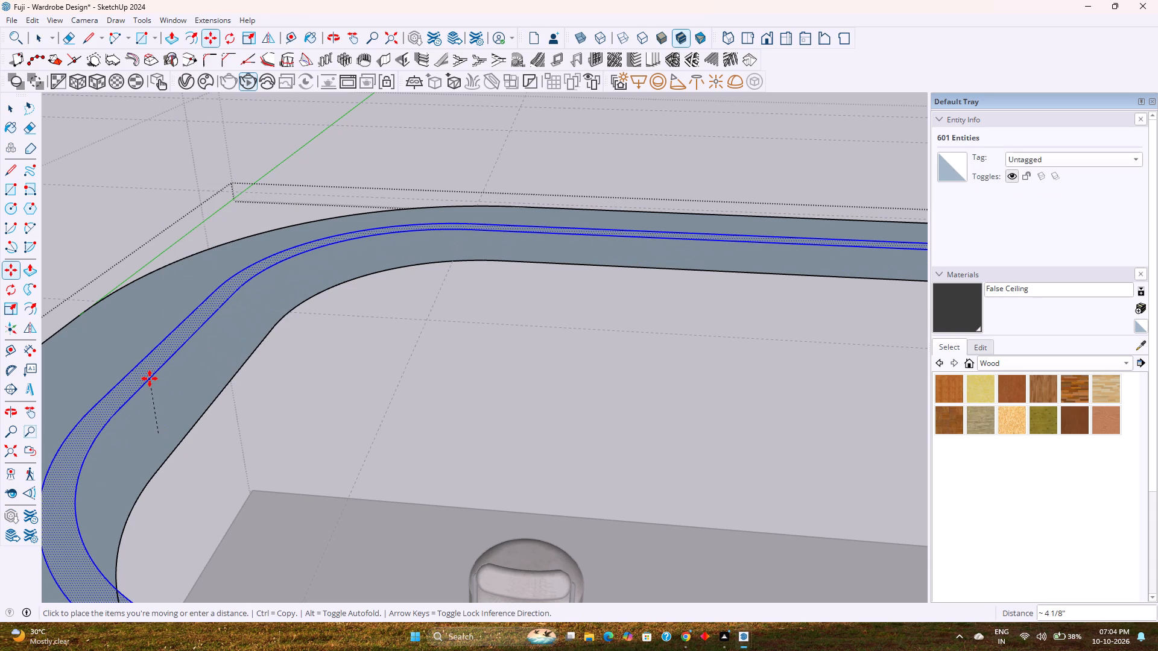
pyautogui.press('Up')
pyautogui.press('3')
pyautogui.press('Return')
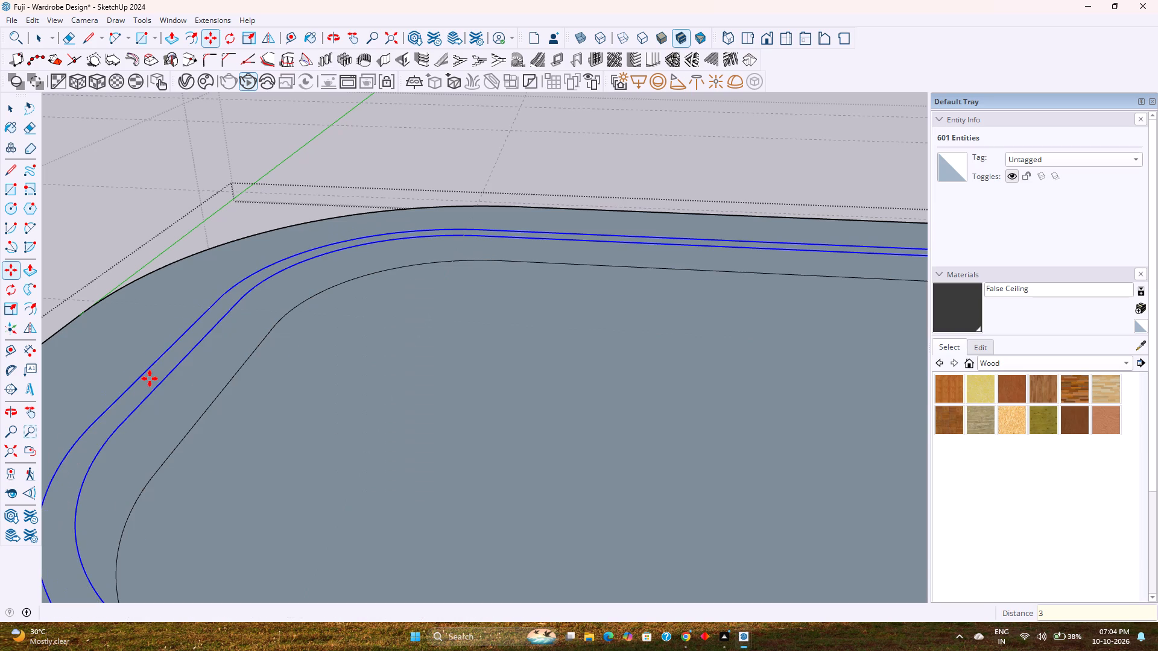
# Undo the 3" upward move of the outer 1" wide strip.
pyautogui.moveTo(194, 451); pyautogui.dragTo(213, 286, button='middle')
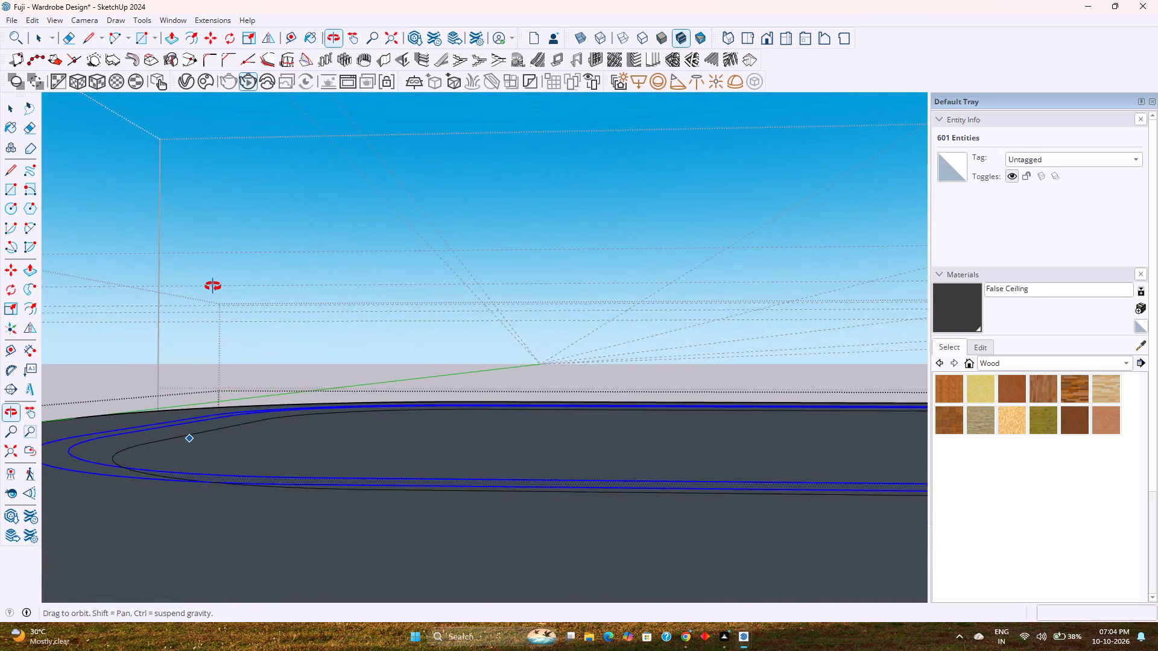
pyautogui.moveTo(213, 286); pyautogui.dragTo(212, 295, button='middle')
pyautogui.hotkey('ctrl', 'z')
# Copy the outer 1" wide strip with its bounding edges 9" straight up along the vertical axis.
pyautogui.moveTo(174, 429); pyautogui.dragTo(179, 496, button='middle')
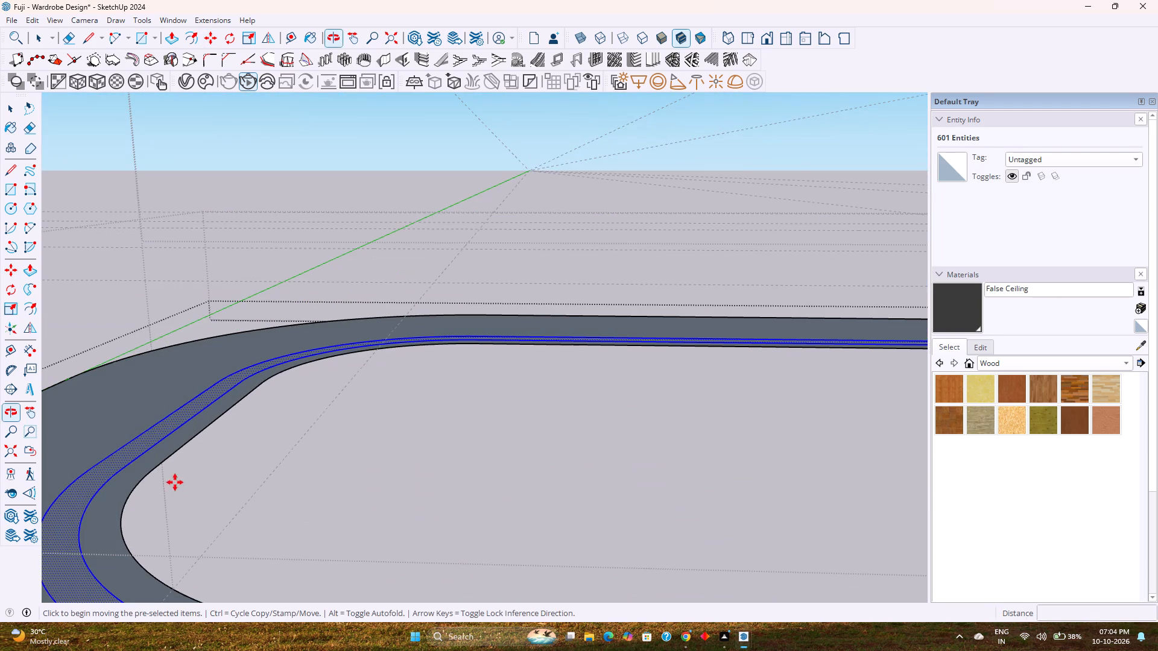
pyautogui.click(161, 435)
pyautogui.press('Up')
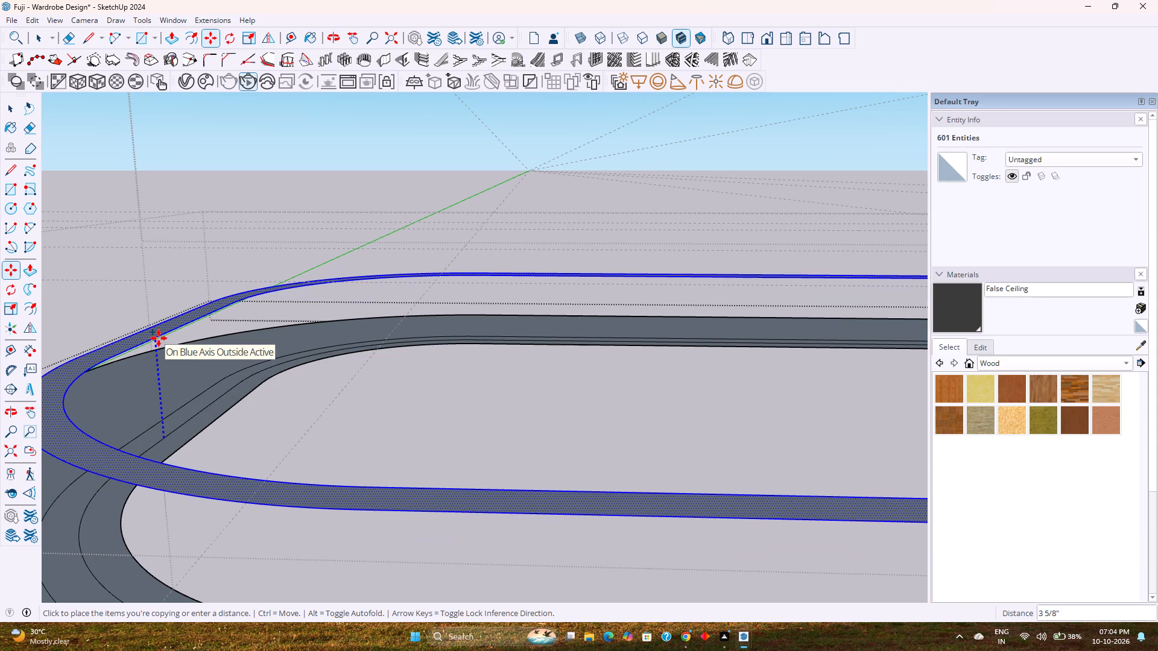
pyautogui.press('6')
pyautogui.press('Return')
pyautogui.scroll(-9, 229, 376)
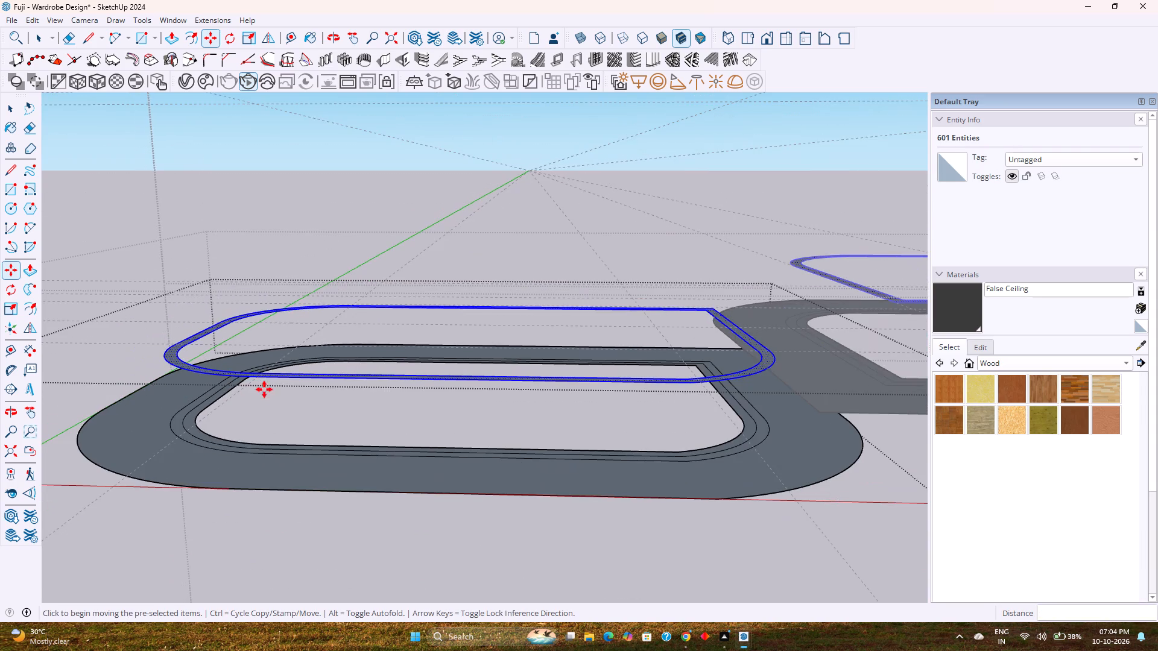
pyautogui.moveTo(411, 391); pyautogui.dragTo(356, 372, button='middle')
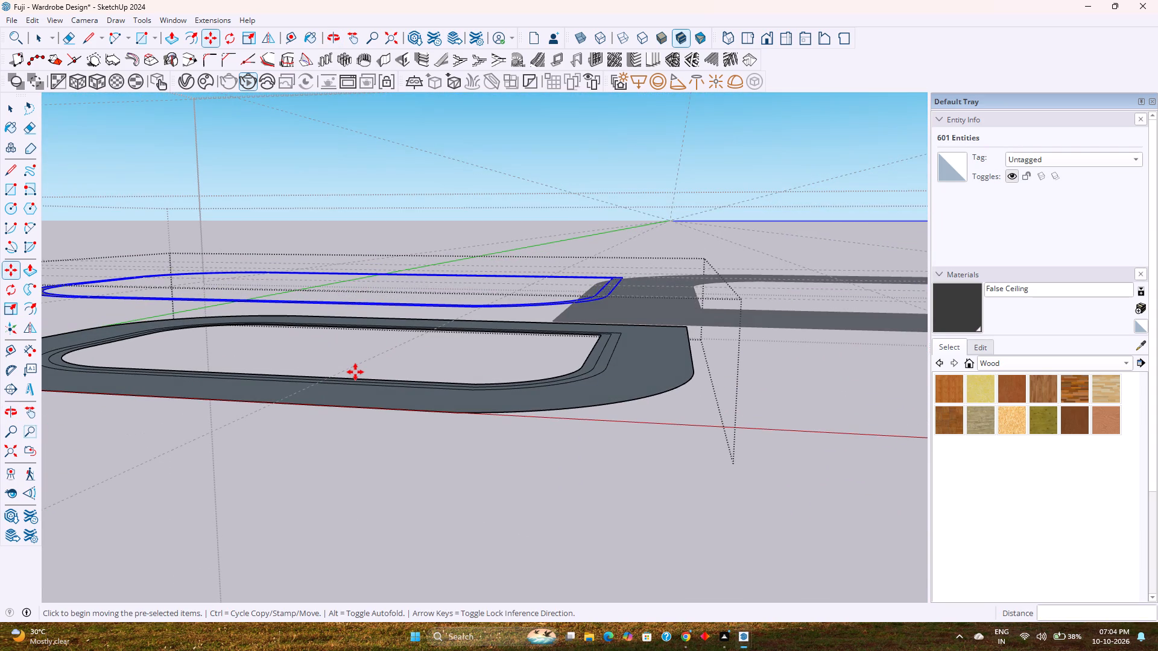
pyautogui.press('9')
pyautogui.press('Return')
pyautogui.press('space')
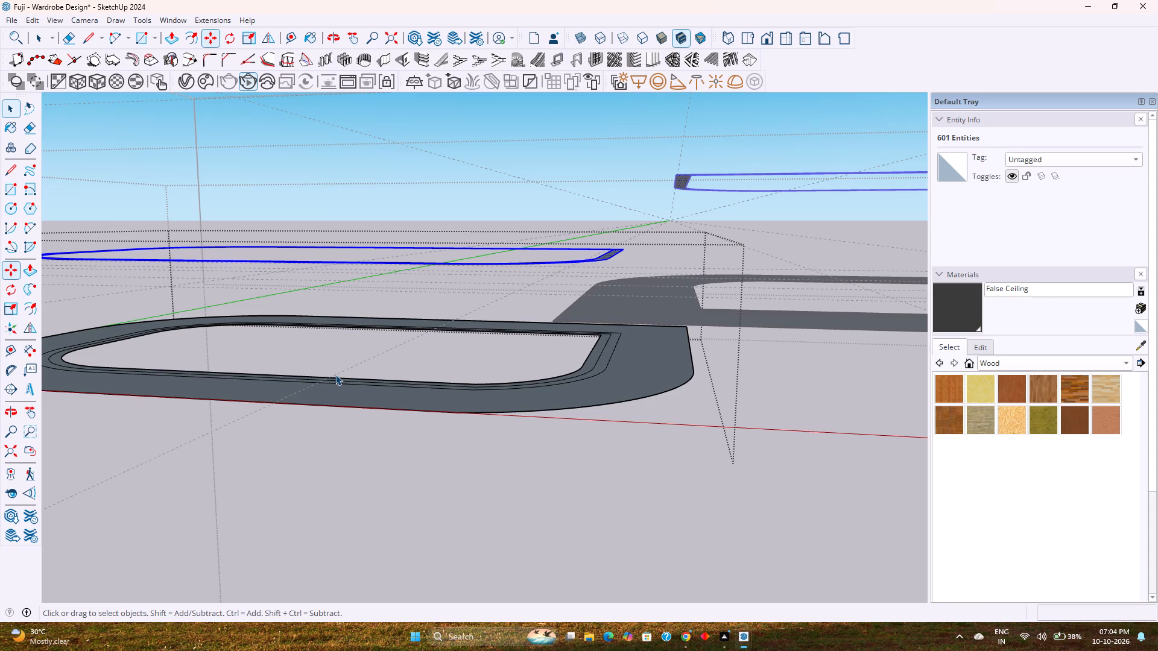
# Delete the edges and arcs of the original strip's outer outline on the lower ring, below the raised copy.
pyautogui.keyDown('shift'); pyautogui.moveTo(318, 366); pyautogui.dragTo(443, 409, button='middle'); pyautogui.keyUp('shift')
pyautogui.scroll(3, 191, 377)
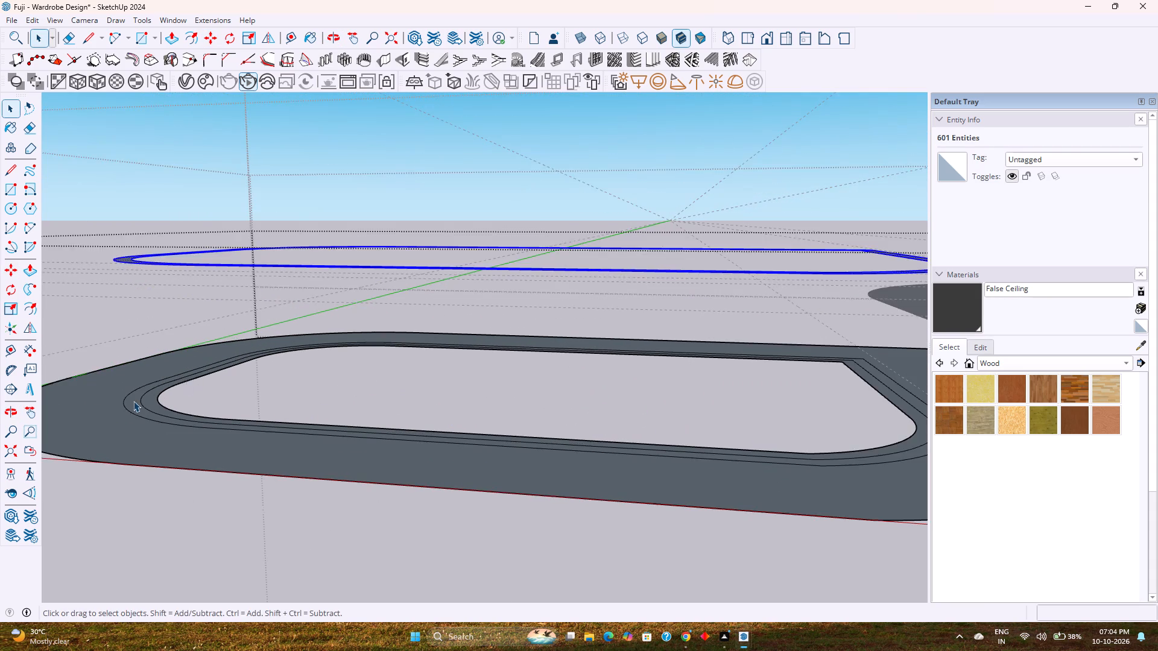
pyautogui.scroll(1, 133, 401)
pyautogui.moveTo(133, 409); pyautogui.dragTo(139, 452, button='middle')
pyautogui.click(134, 411)
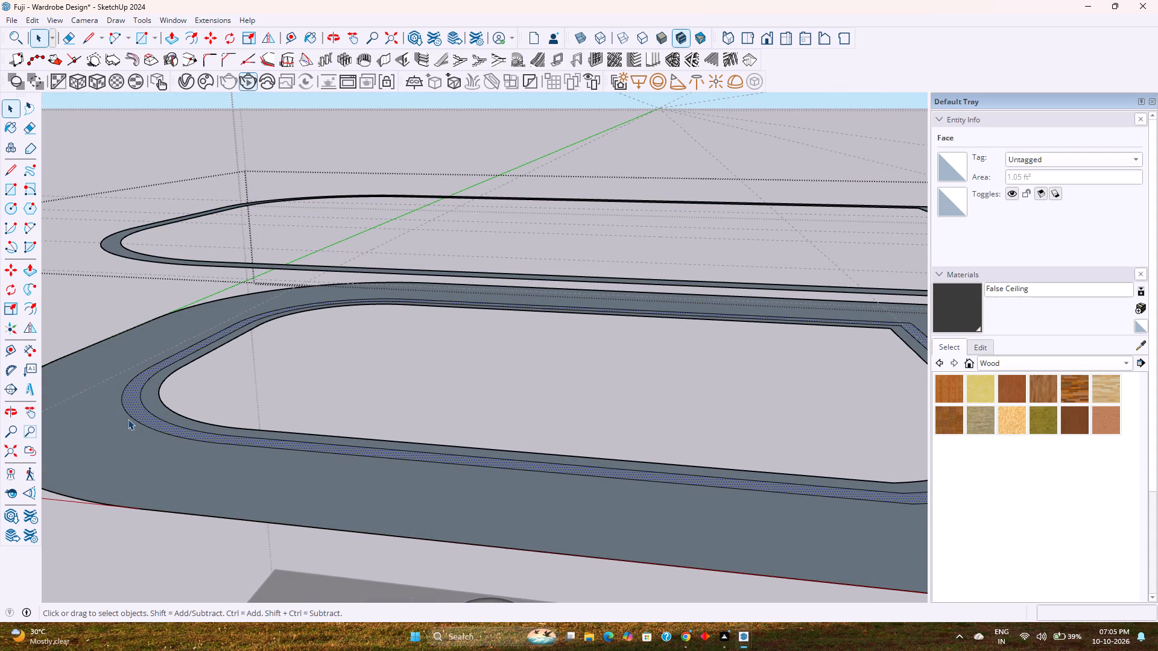
pyautogui.click(130, 418)
pyautogui.press('Delete')
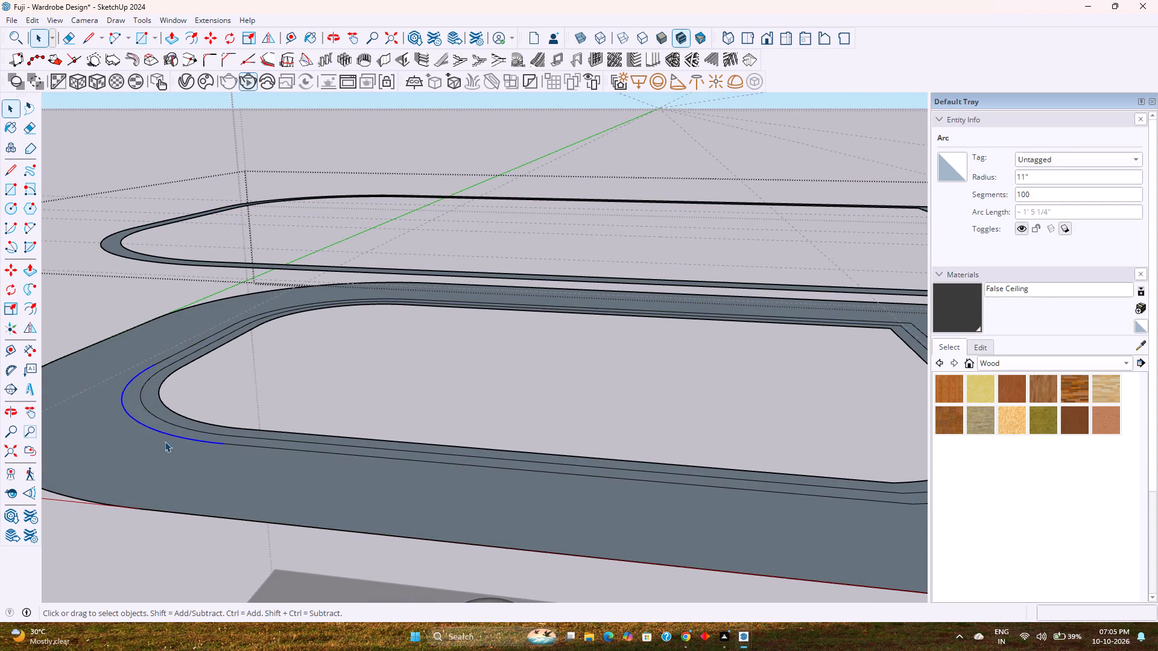
pyautogui.doubleClick(235, 445)
pyautogui.press('Delete')
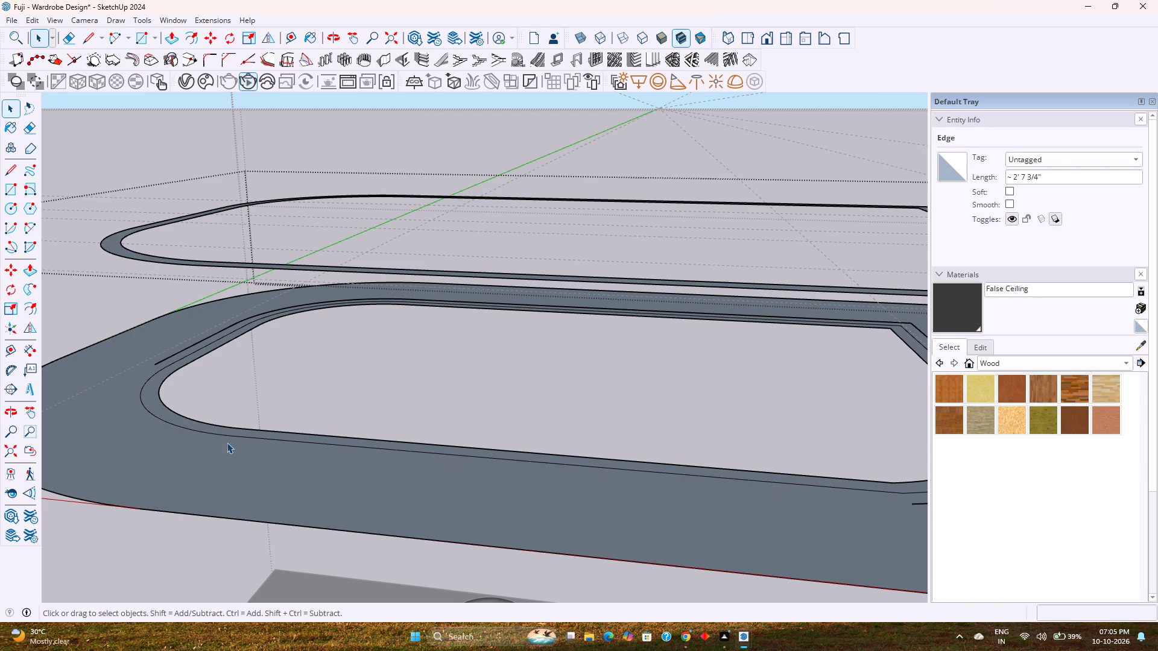
pyautogui.doubleClick(172, 356)
pyautogui.press('Delete')
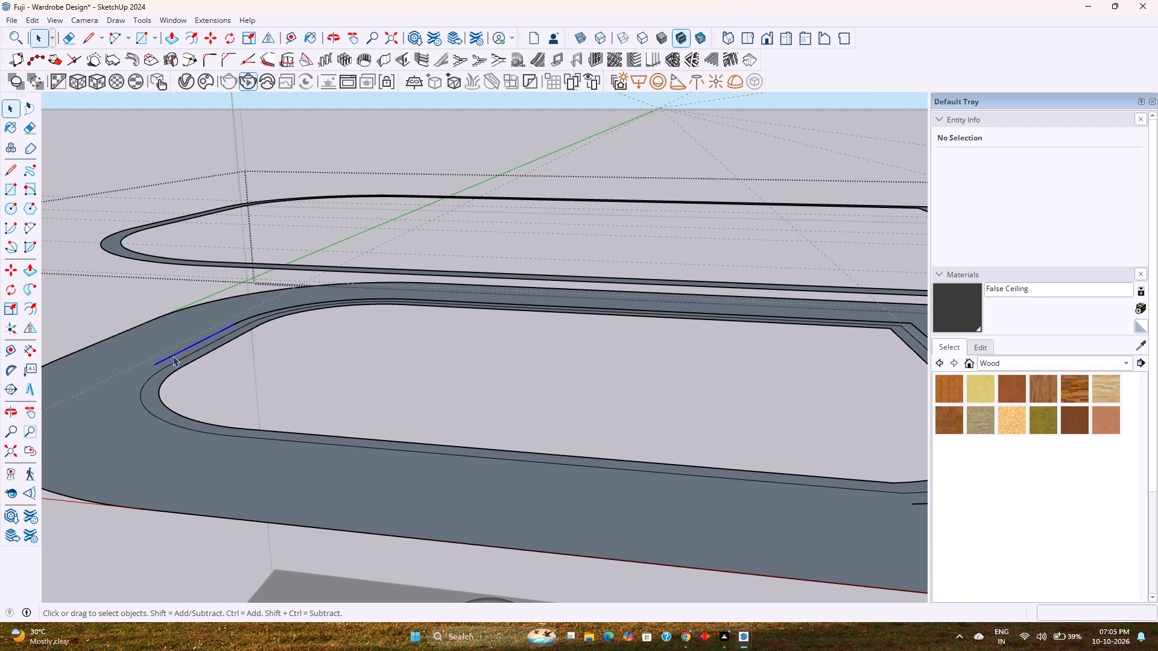
pyautogui.tripleClick(239, 321)
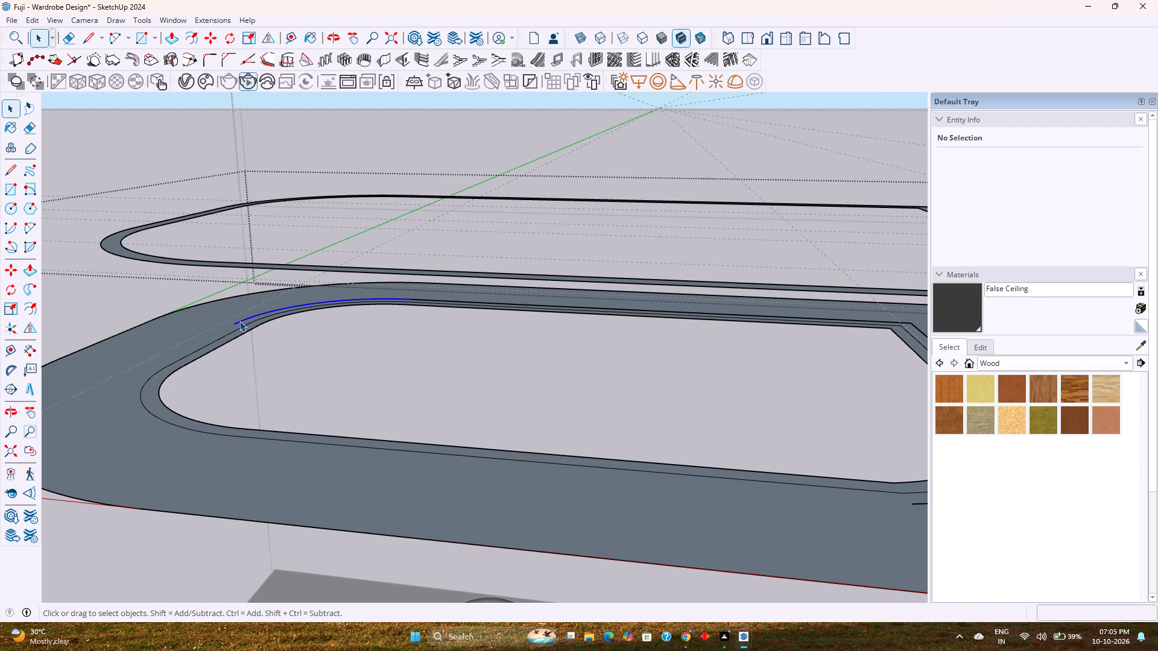
pyautogui.press('Delete')
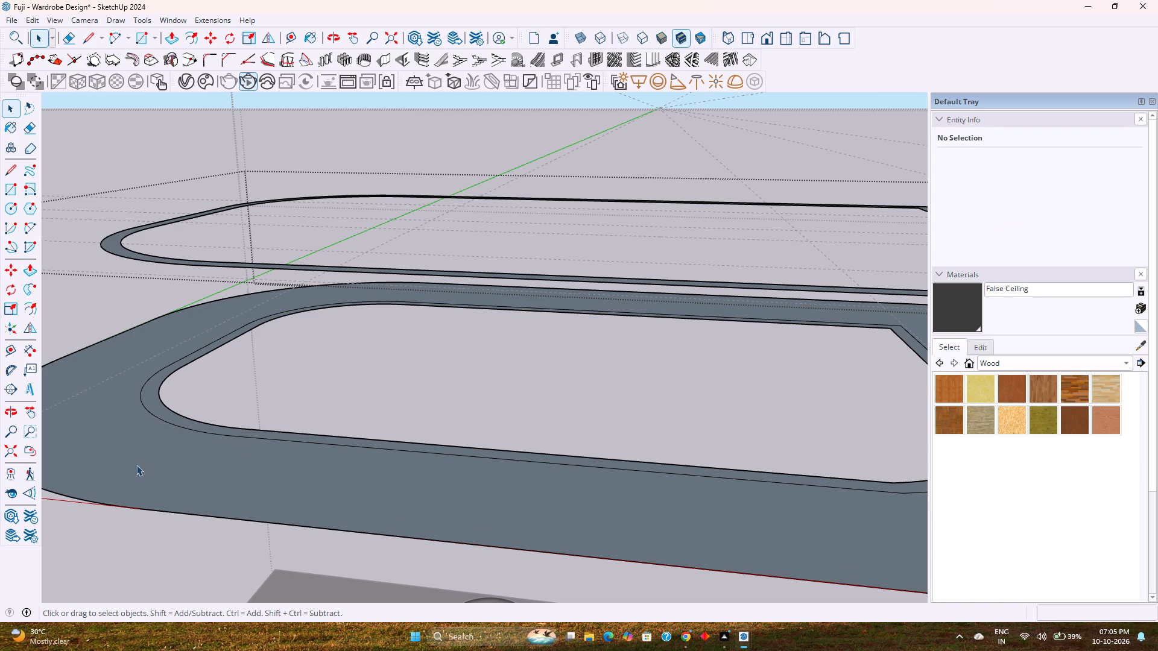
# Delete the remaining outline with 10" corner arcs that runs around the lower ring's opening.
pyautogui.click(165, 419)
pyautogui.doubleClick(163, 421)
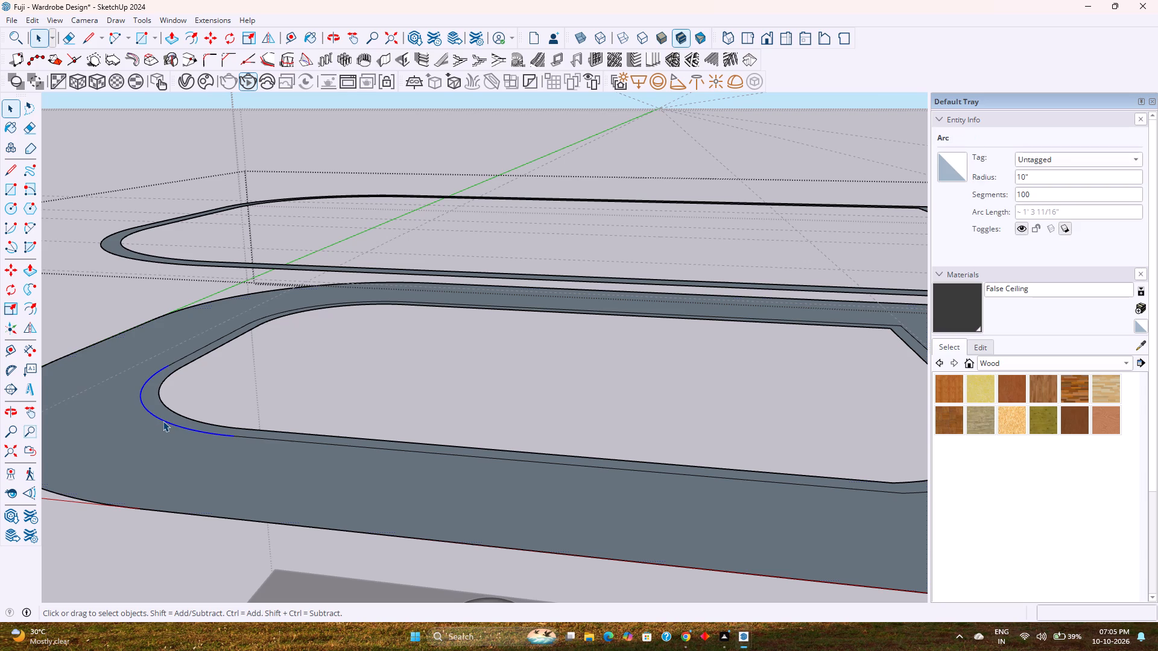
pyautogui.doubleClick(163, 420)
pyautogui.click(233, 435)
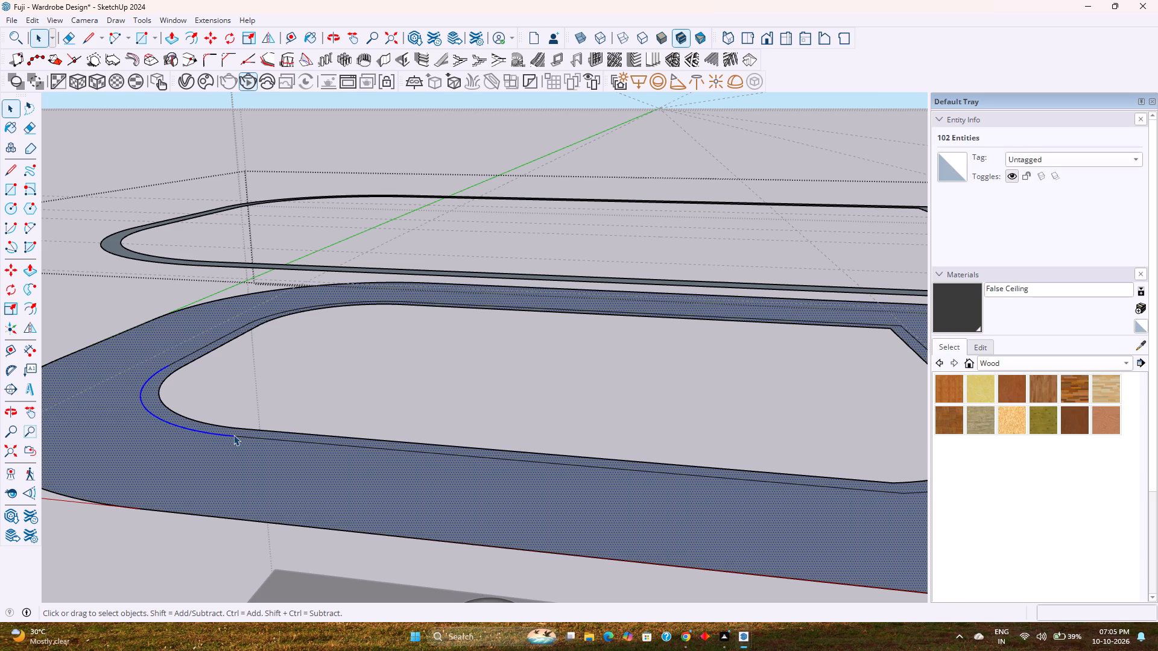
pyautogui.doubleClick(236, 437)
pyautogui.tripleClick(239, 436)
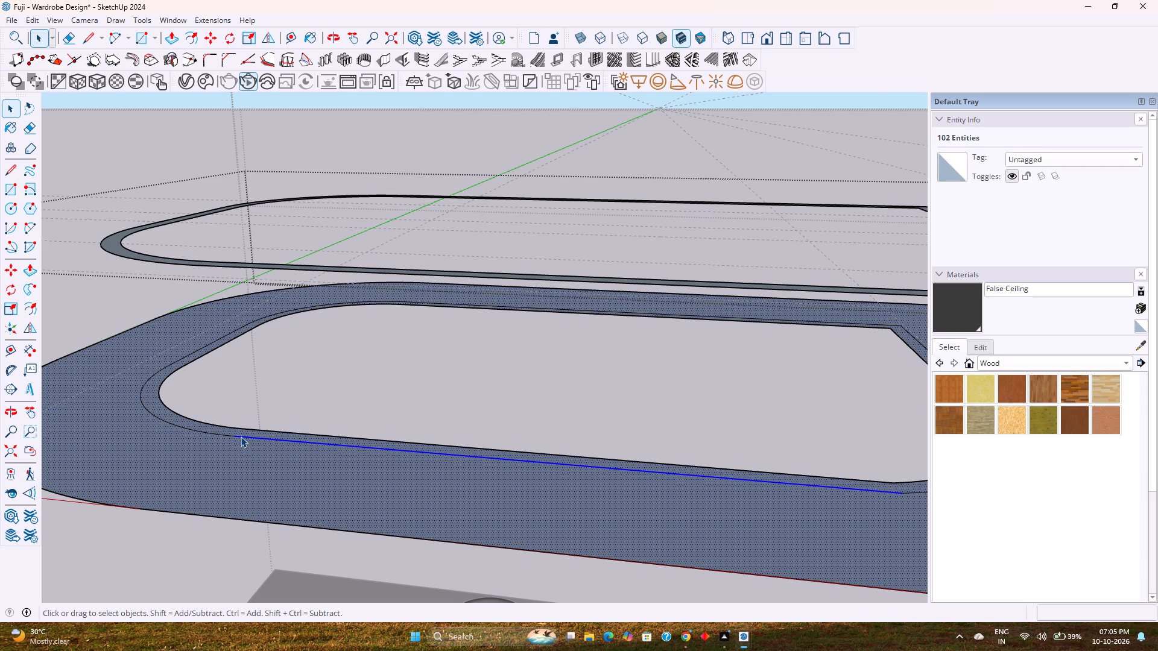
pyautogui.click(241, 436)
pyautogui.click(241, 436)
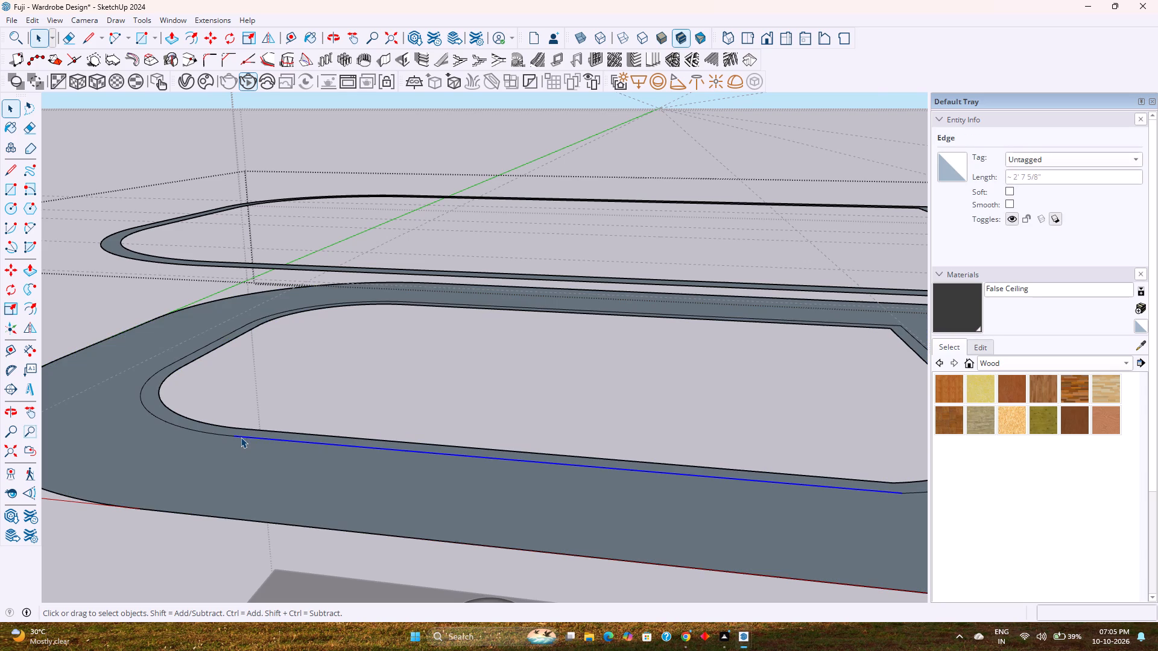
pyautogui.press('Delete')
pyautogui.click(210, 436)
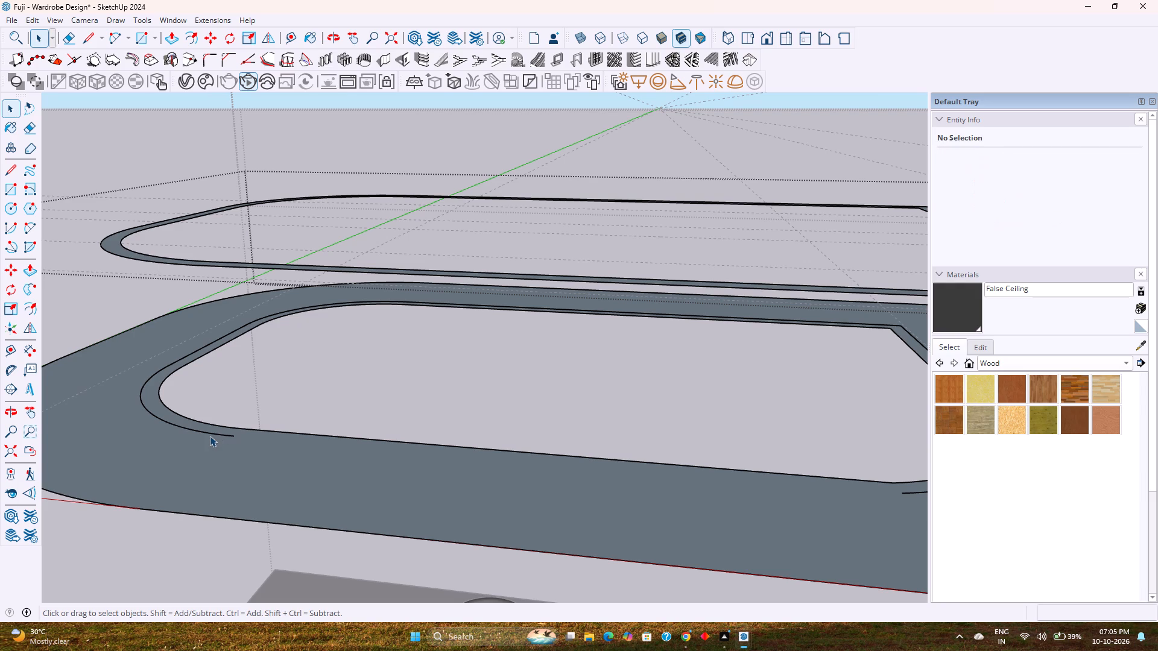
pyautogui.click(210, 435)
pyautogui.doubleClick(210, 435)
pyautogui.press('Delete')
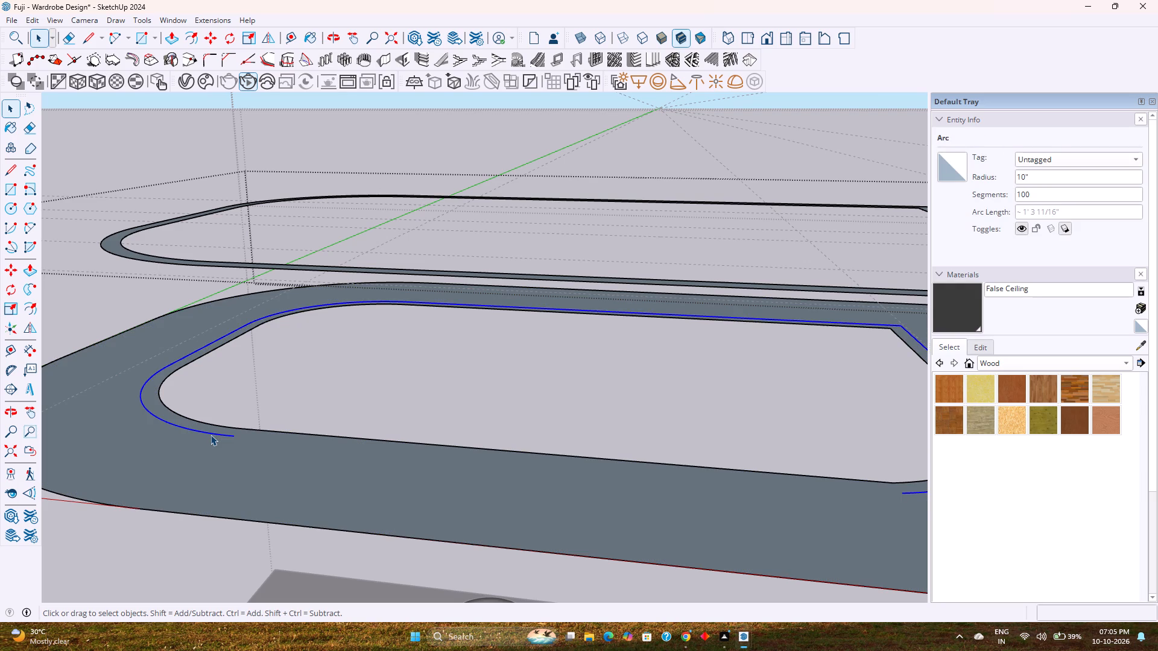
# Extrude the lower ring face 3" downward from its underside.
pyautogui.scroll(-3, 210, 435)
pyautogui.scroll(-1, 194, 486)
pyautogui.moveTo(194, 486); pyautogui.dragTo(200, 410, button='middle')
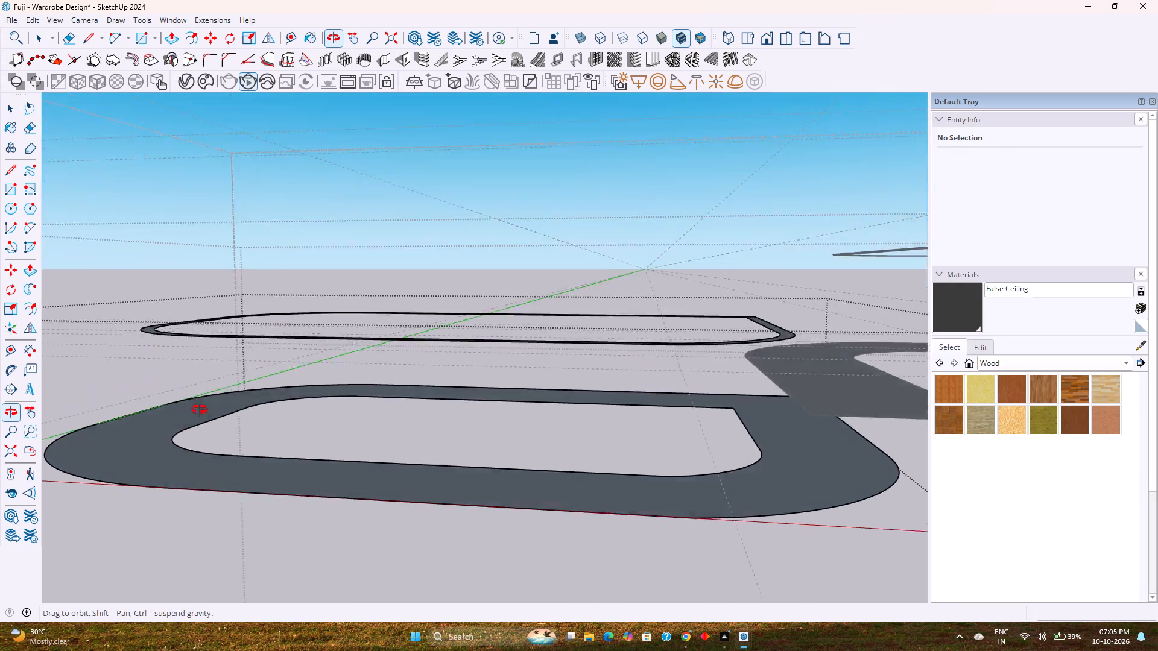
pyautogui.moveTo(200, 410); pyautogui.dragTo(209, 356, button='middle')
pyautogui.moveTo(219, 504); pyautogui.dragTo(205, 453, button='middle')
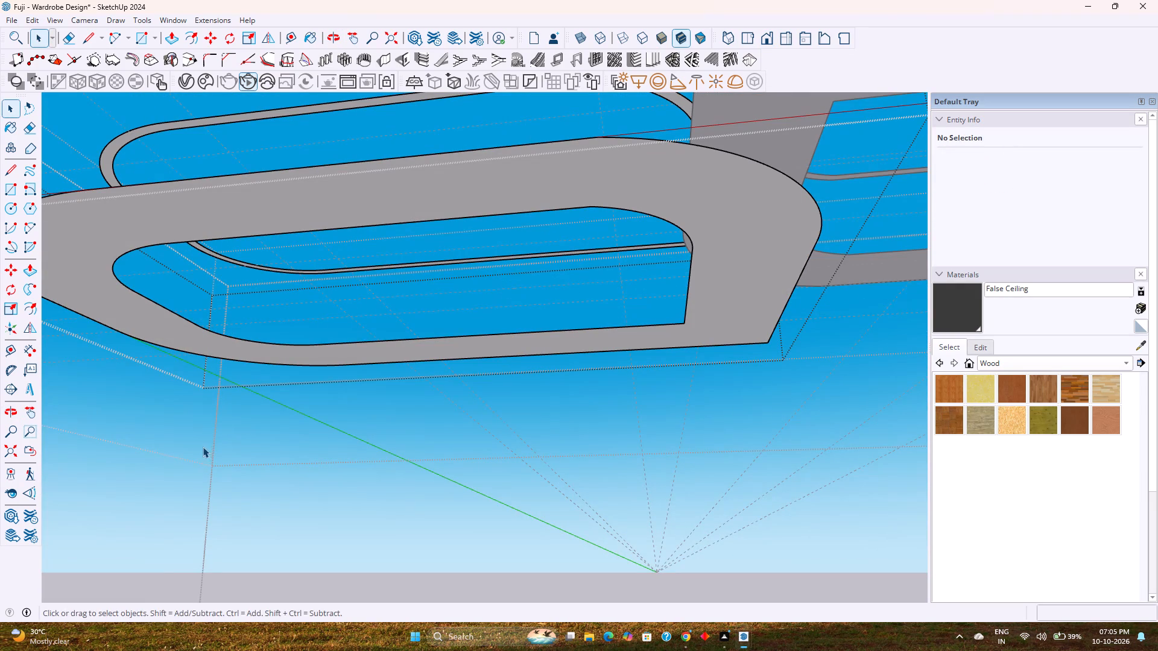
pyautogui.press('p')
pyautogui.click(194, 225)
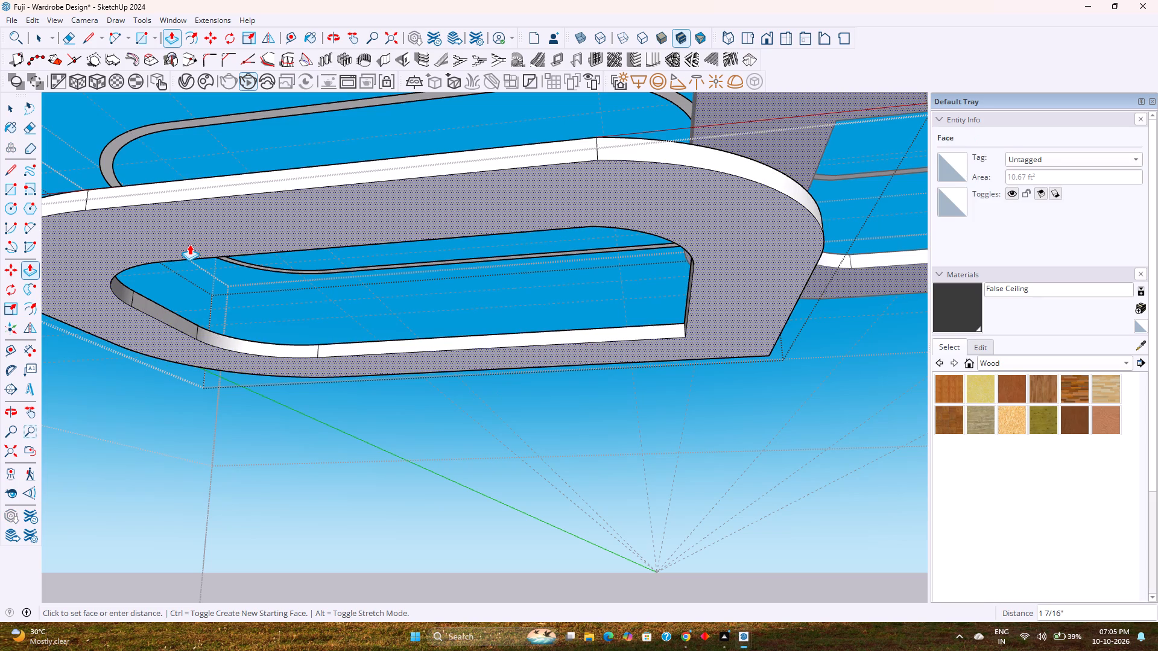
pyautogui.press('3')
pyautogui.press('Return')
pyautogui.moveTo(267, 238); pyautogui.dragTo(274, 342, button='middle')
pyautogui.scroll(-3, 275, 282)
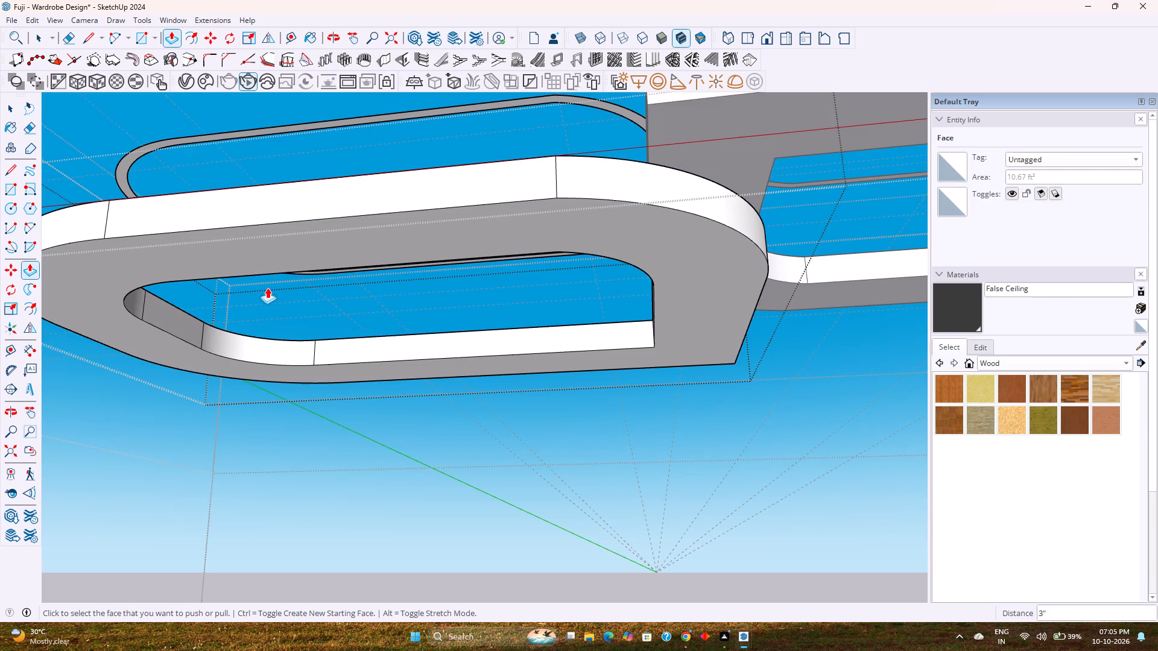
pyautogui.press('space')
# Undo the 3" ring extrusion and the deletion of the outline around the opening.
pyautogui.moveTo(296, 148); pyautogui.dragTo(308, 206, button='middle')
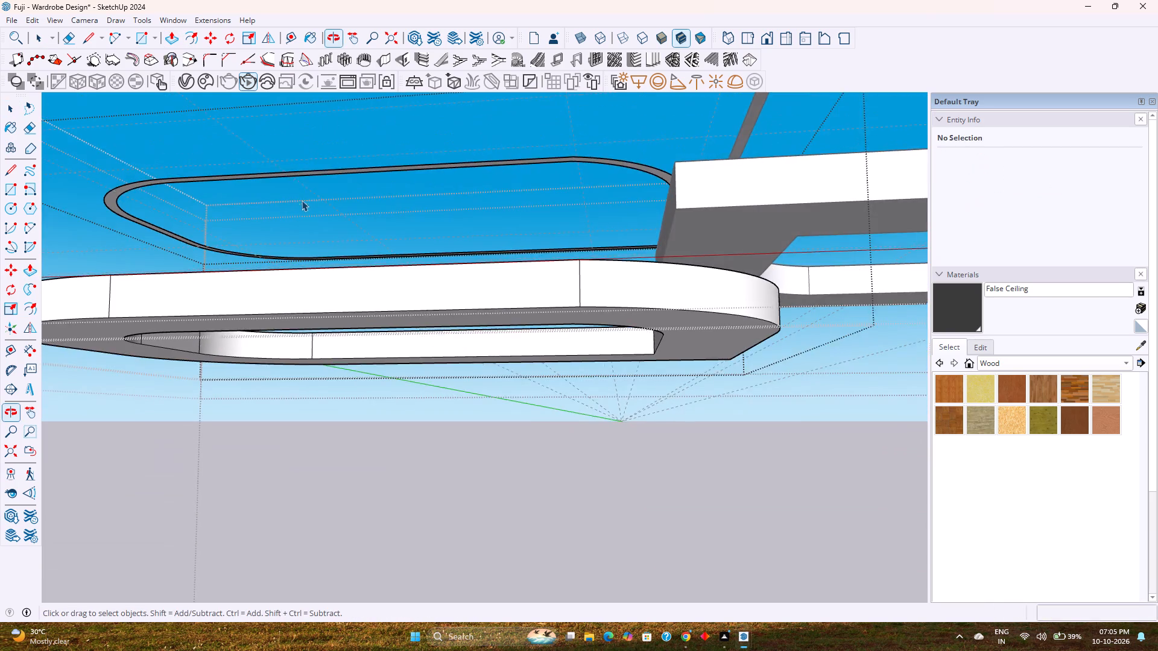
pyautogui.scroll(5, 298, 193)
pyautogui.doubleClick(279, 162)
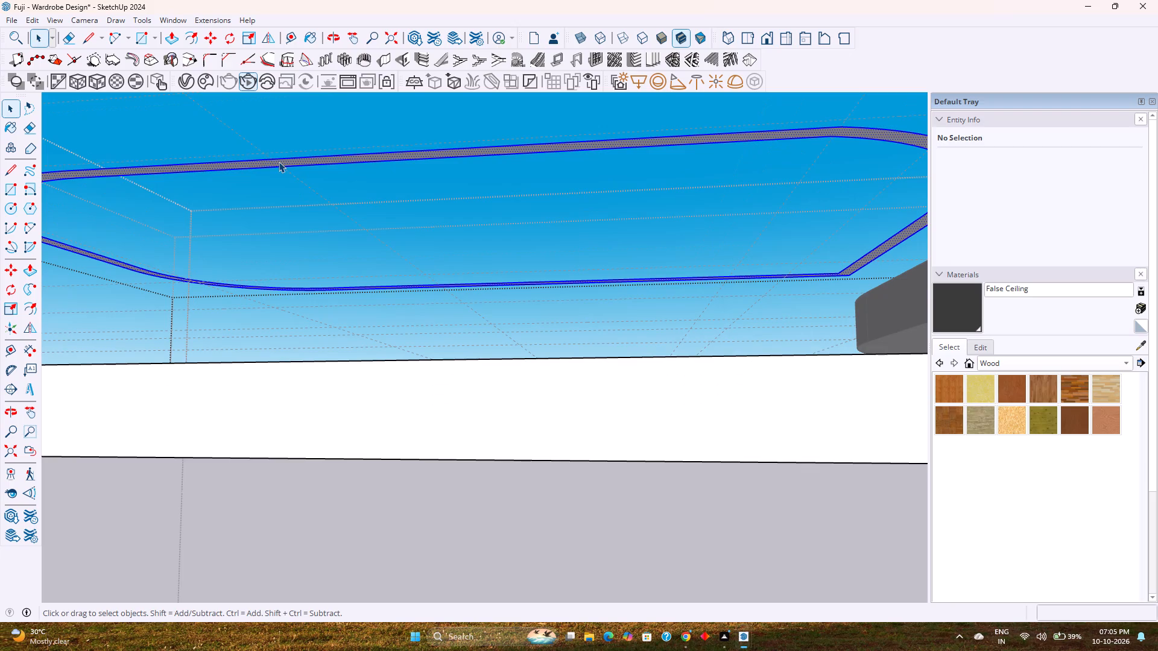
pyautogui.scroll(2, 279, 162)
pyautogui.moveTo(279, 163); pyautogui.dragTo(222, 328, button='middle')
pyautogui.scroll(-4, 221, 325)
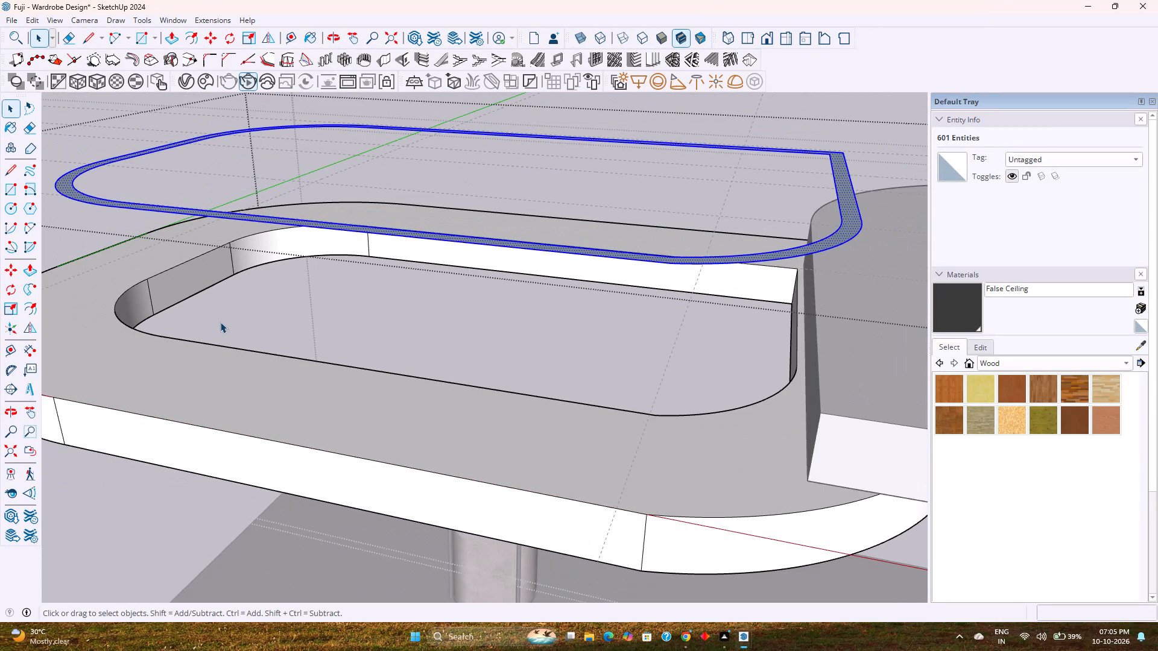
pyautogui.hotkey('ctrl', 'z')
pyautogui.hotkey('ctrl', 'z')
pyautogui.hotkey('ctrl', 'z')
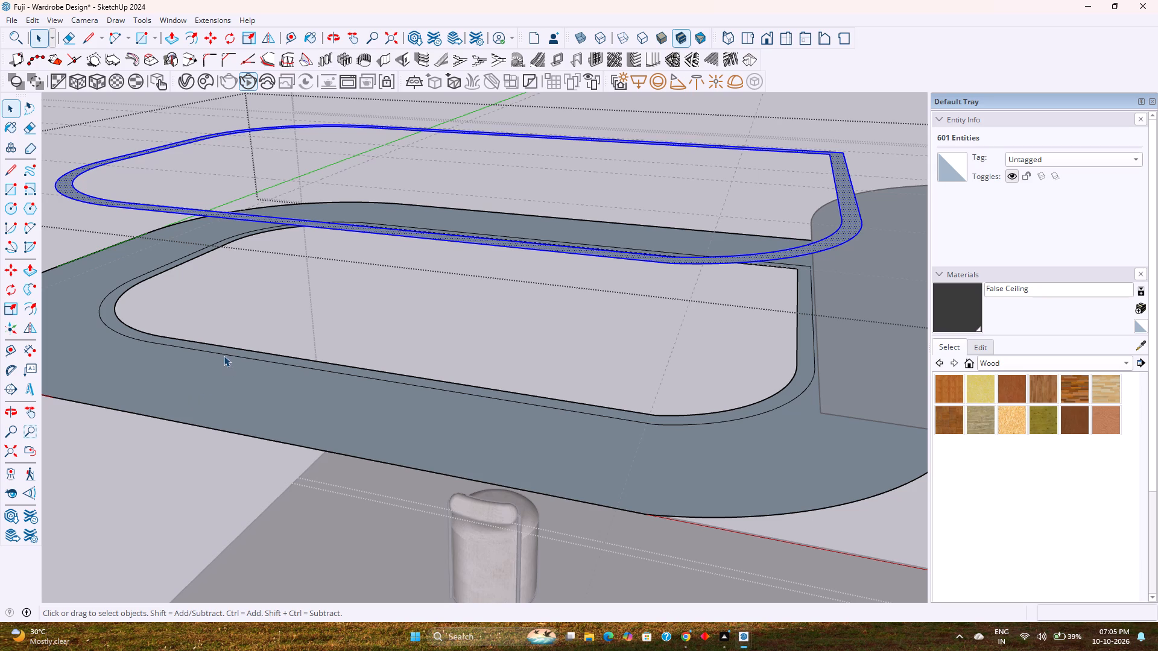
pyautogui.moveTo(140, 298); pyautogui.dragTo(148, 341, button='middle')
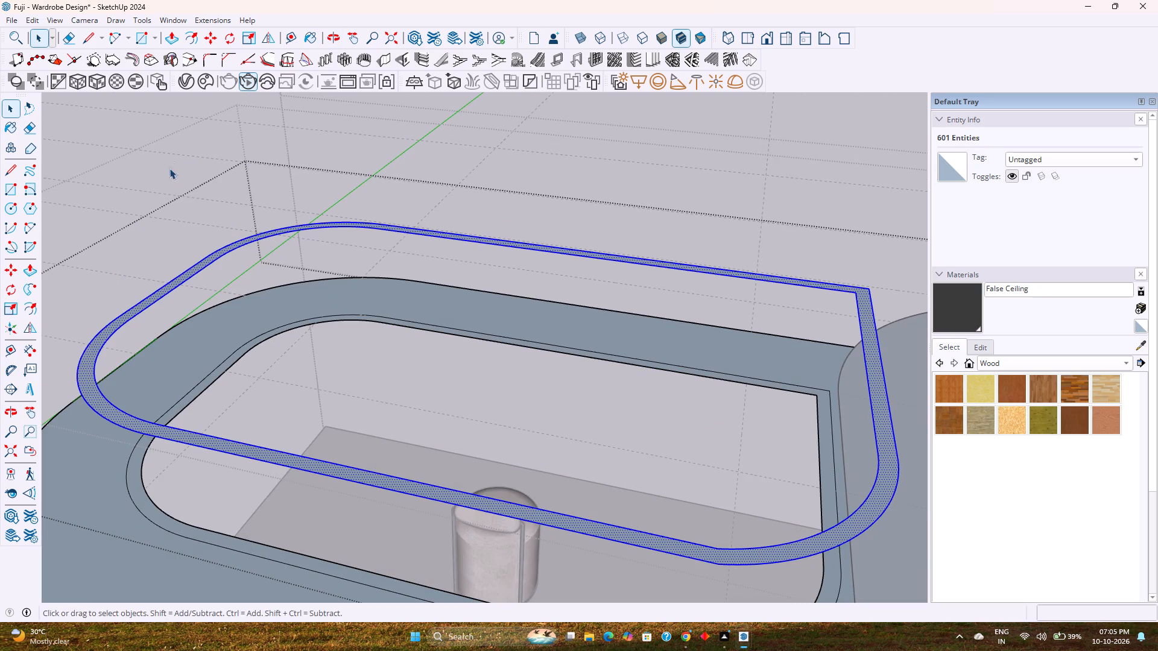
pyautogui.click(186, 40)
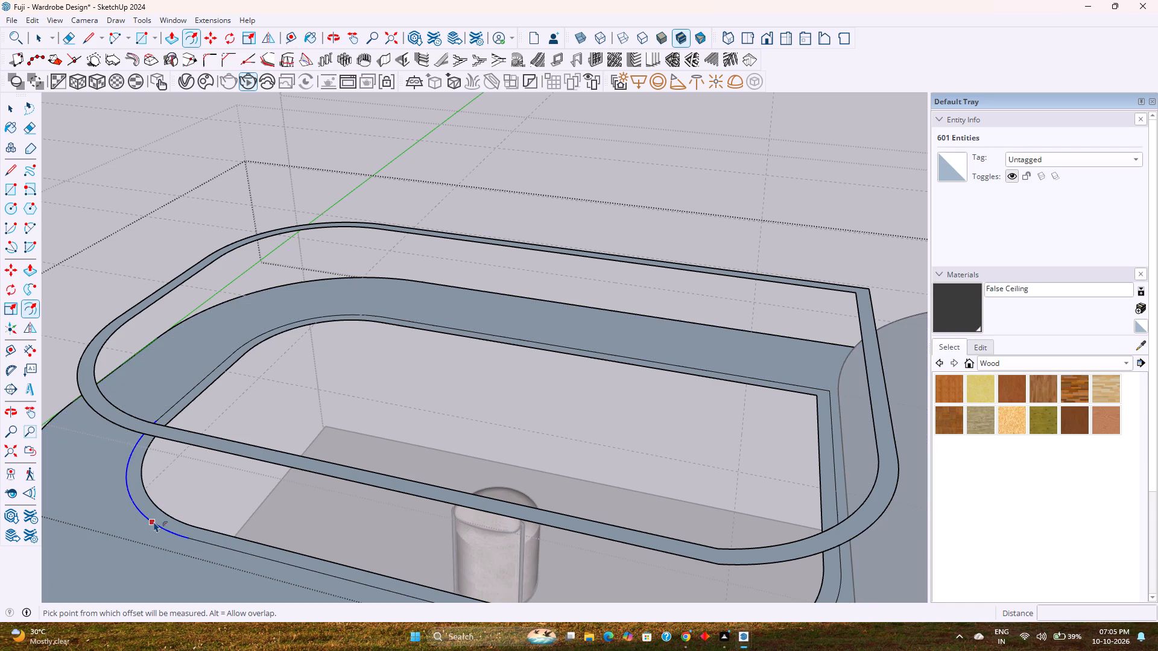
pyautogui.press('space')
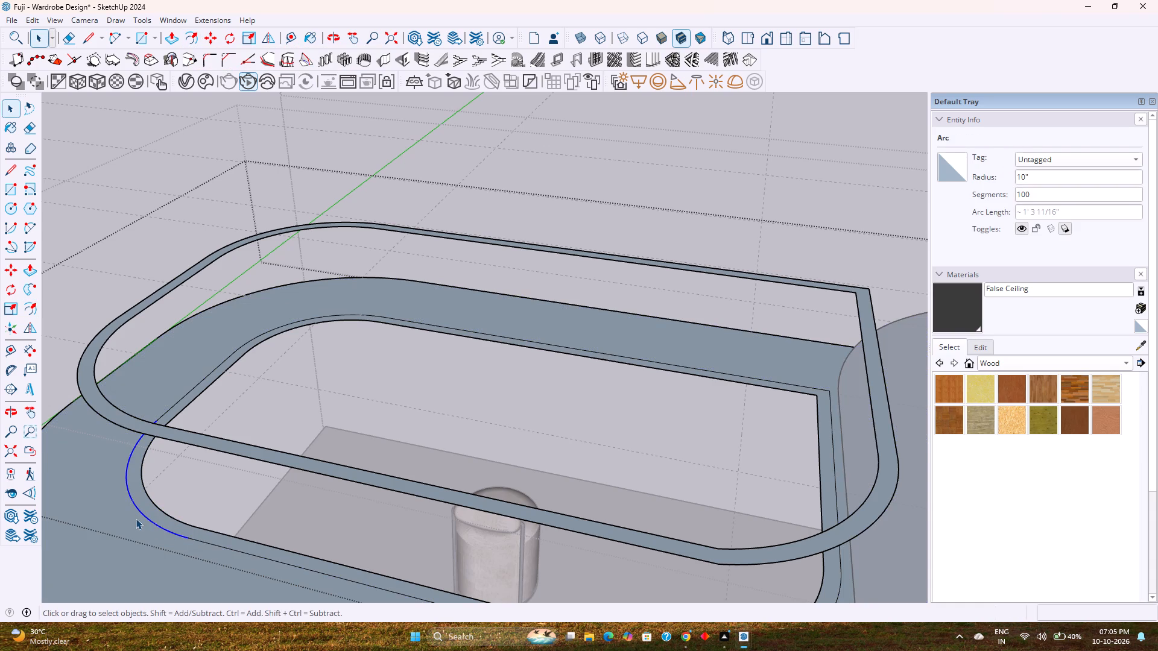
# Weld the bounding edges and arcs of the lower ring's wide face into continuous curves.
pyautogui.click(136, 518)
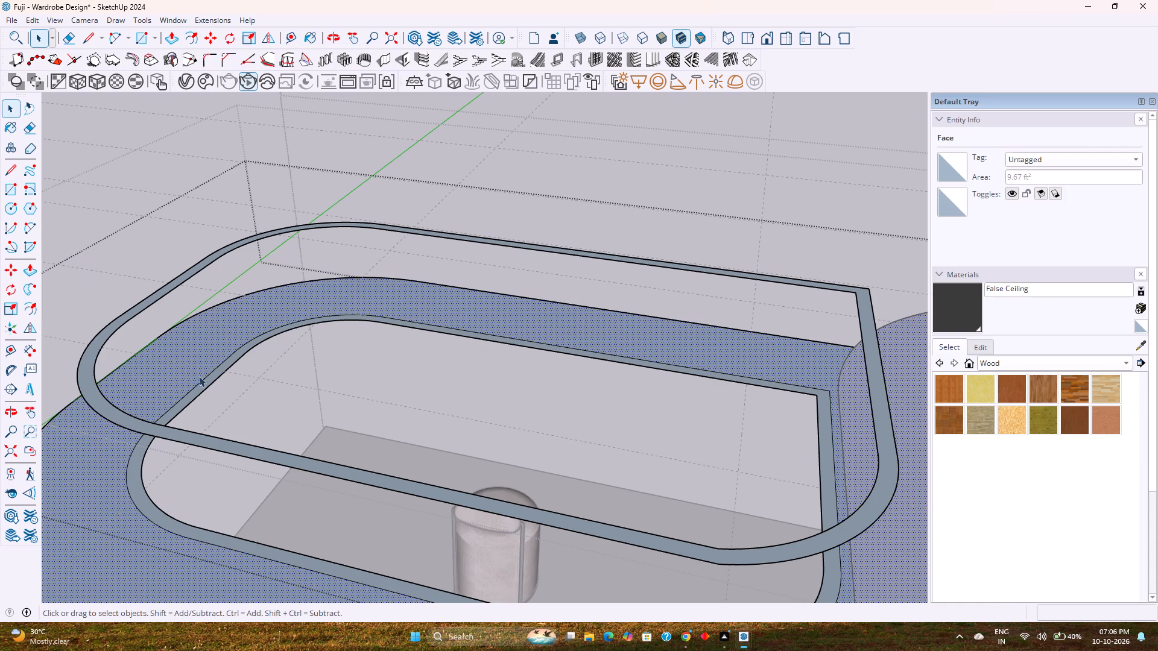
pyautogui.doubleClick(200, 382)
pyautogui.doubleClick(200, 383)
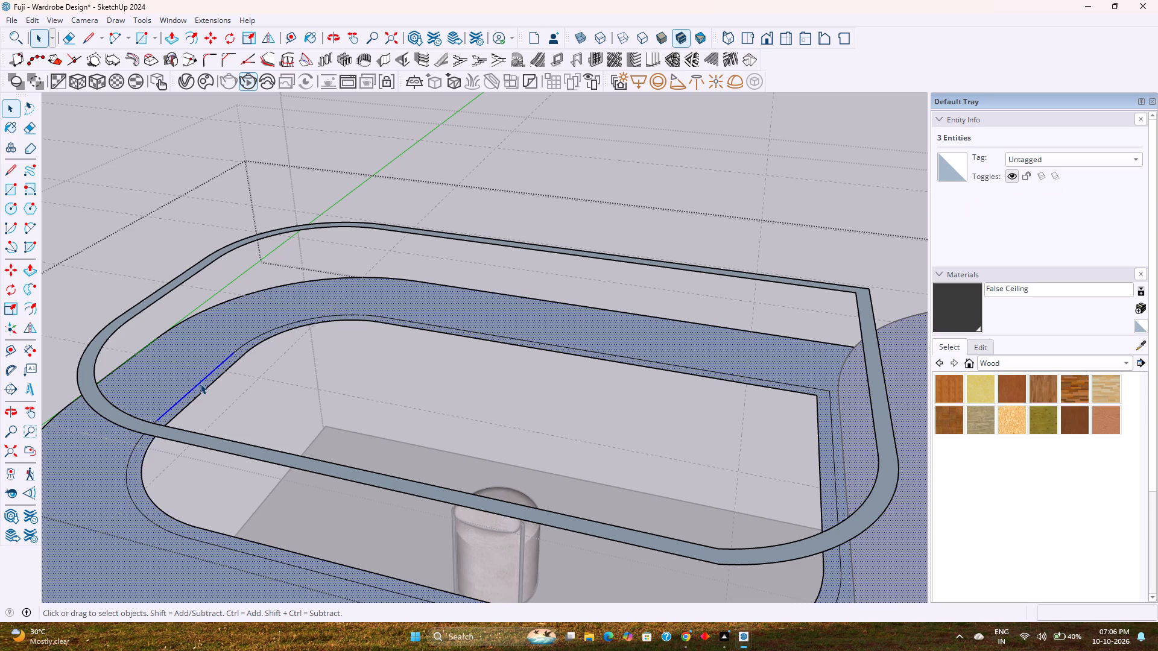
pyautogui.scroll(11, 200, 383)
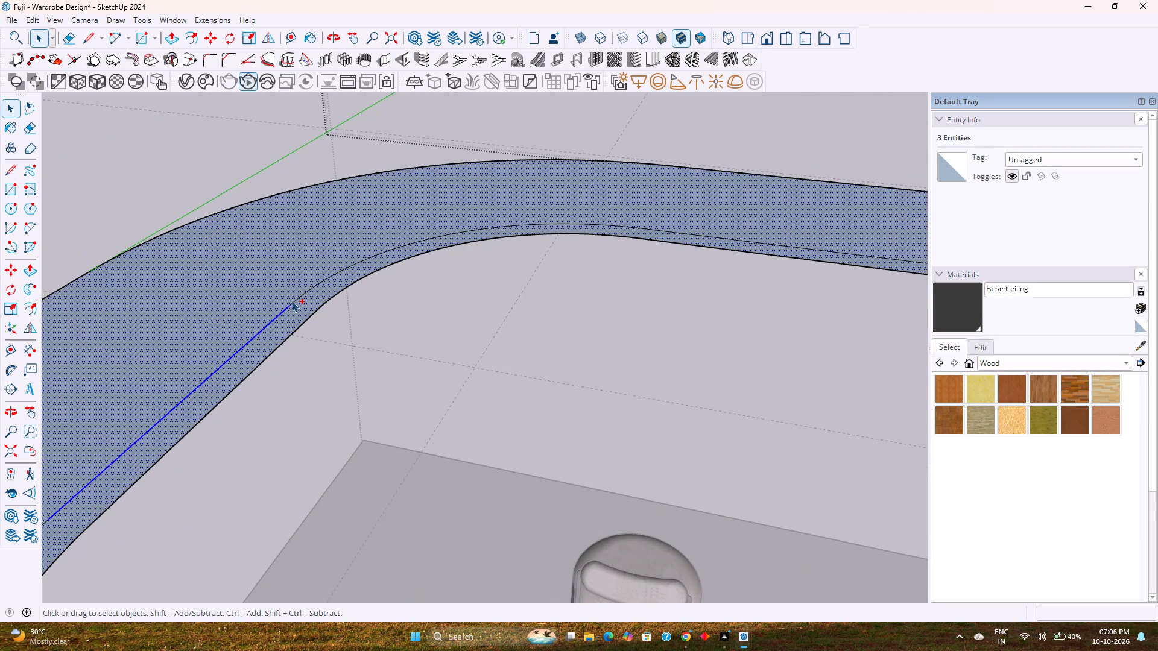
pyautogui.keyDown('ctrl'); pyautogui.click(292, 301); pyautogui.keyUp('ctrl')
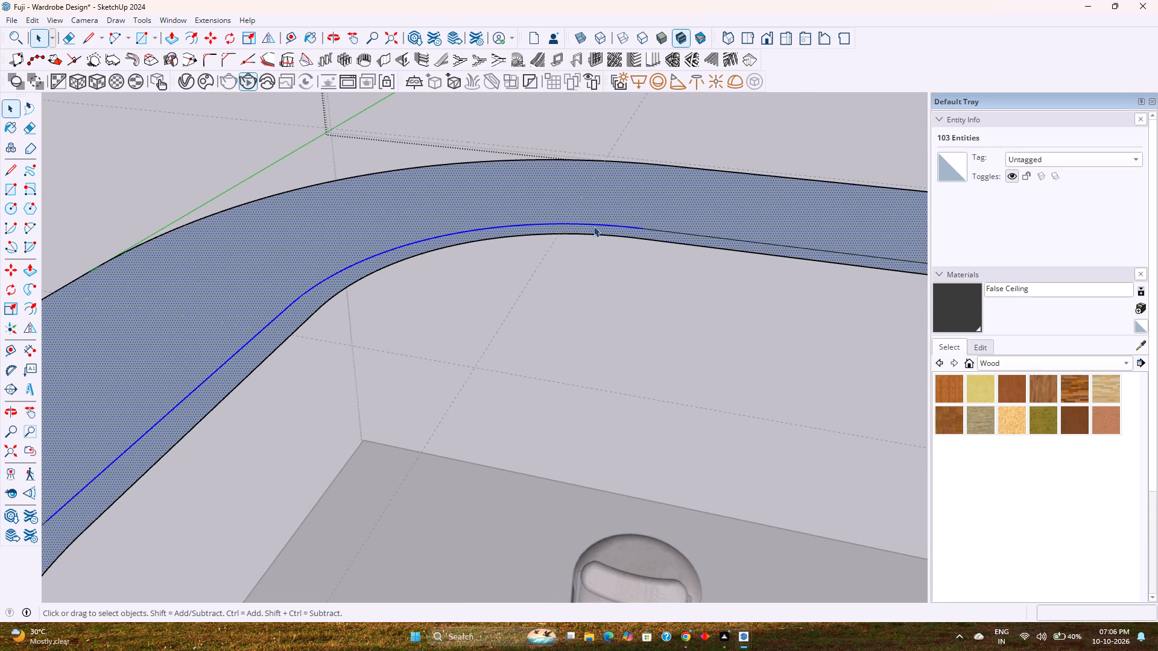
pyautogui.tripleClick(600, 219)
pyautogui.doubleClick(601, 207)
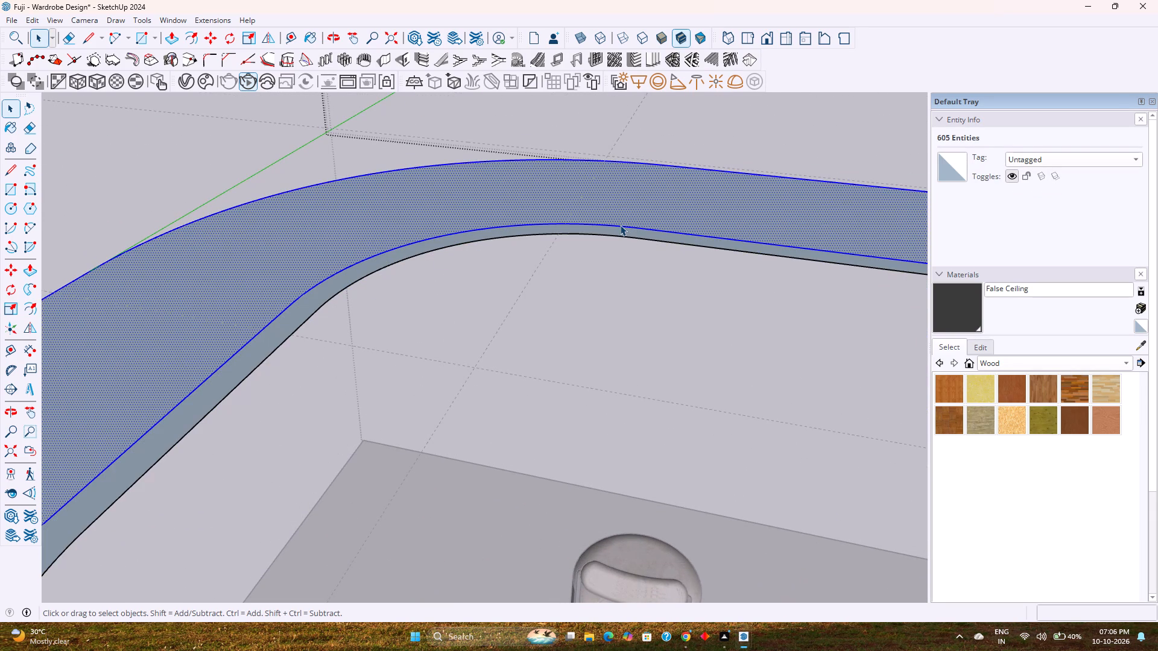
pyautogui.rightClick(622, 210)
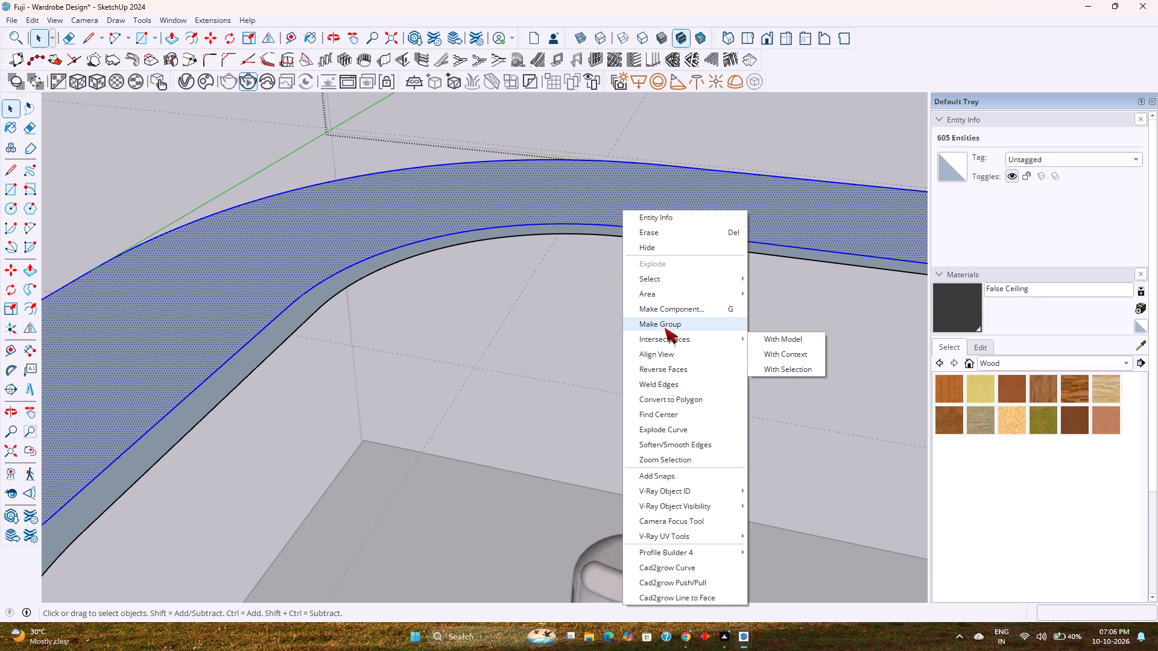
pyautogui.click(668, 379)
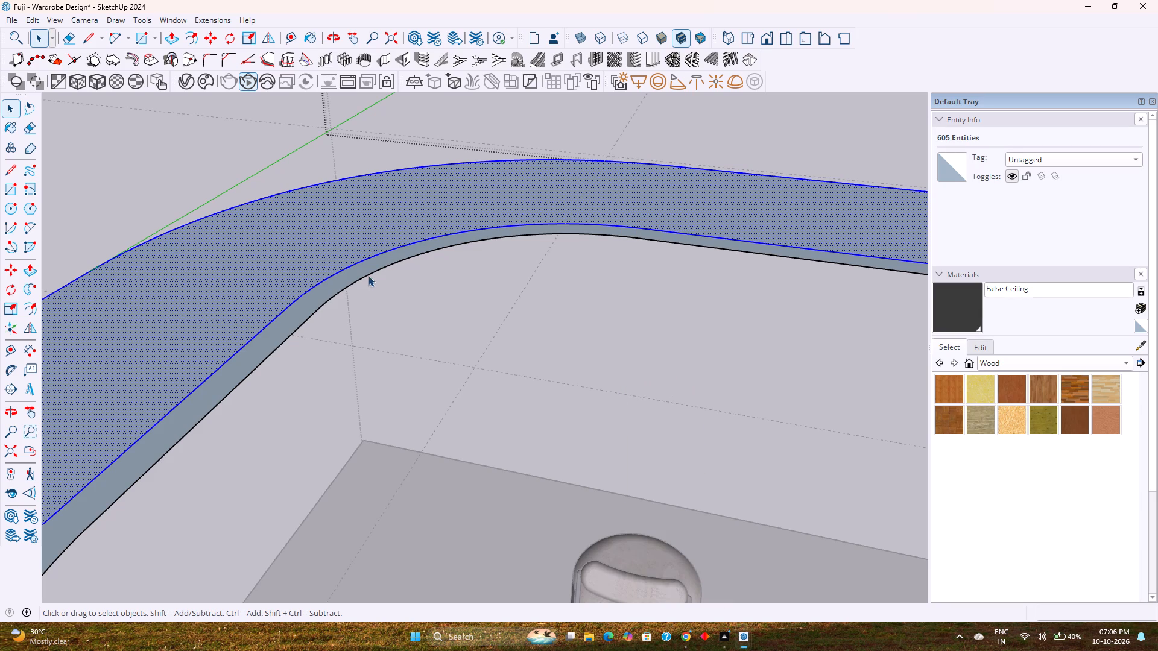
# Offset the welded inner curve of the lower ring 1" outward onto the wide face.
pyautogui.click(368, 275)
pyautogui.click(355, 261)
pyautogui.click(349, 268)
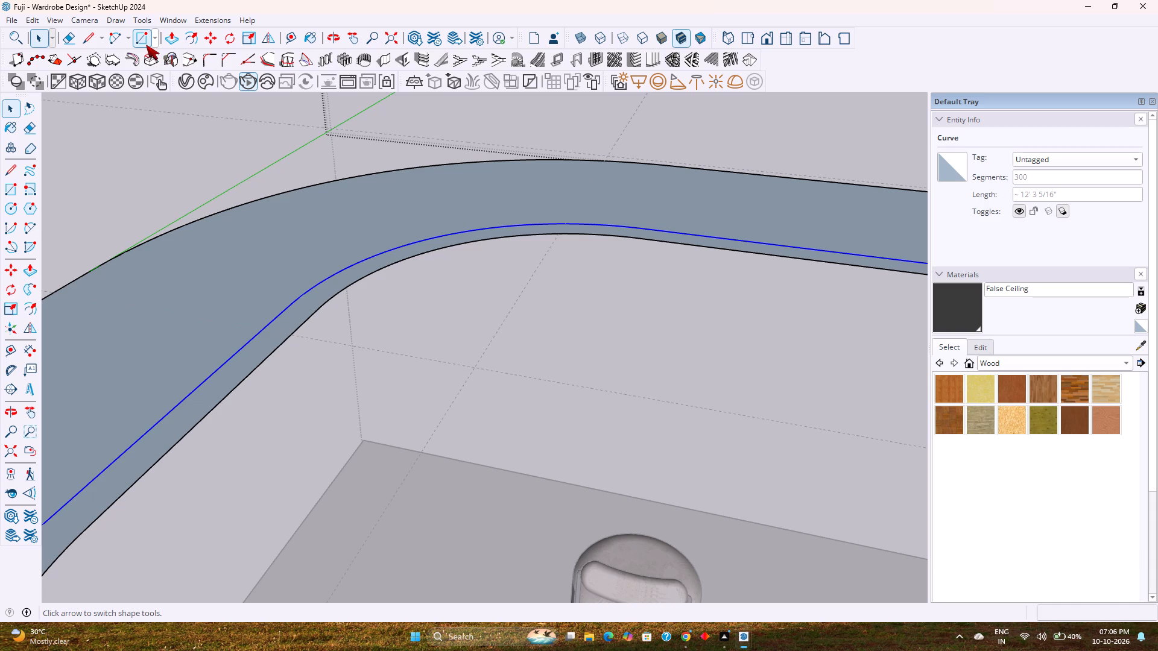
pyautogui.click(186, 37)
pyautogui.click(286, 247)
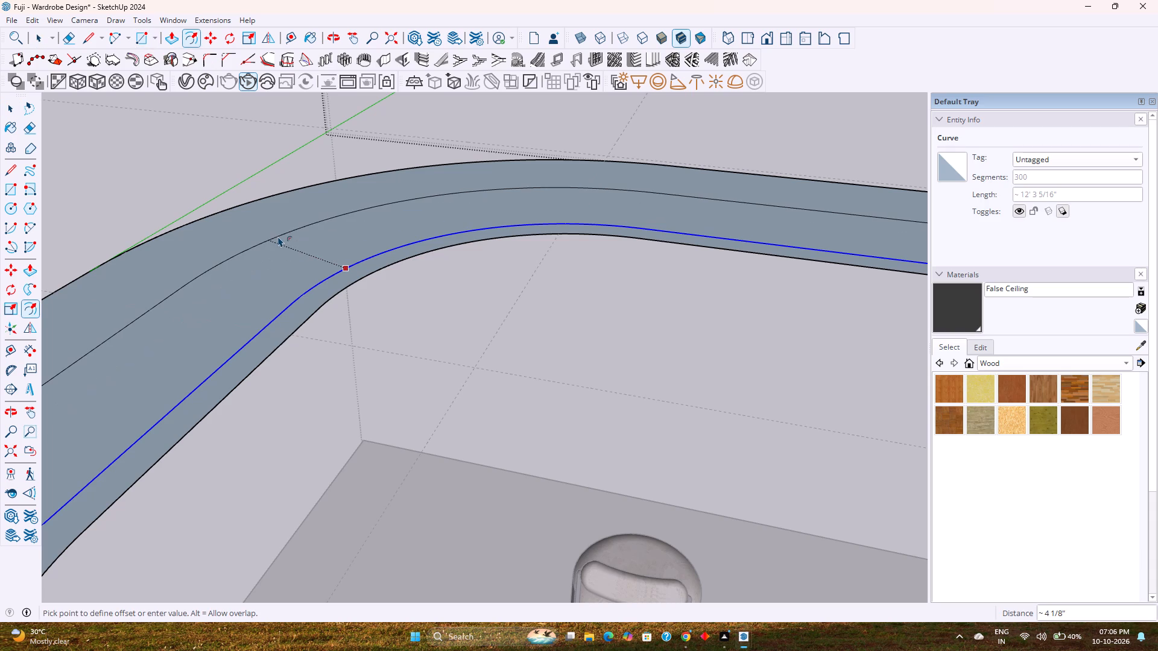
pyautogui.press('1')
pyautogui.press('Return')
pyautogui.press('space')
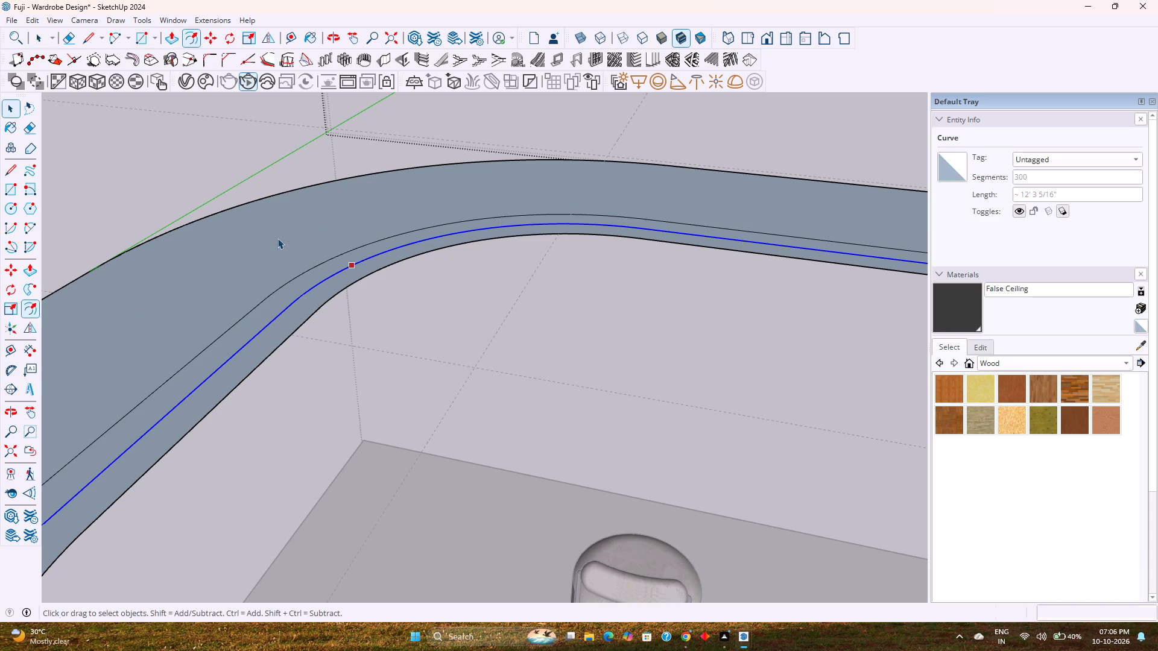
# Extrude the lower ring's wide outer face 3" downward from its underside.
pyautogui.moveTo(265, 400); pyautogui.dragTo(297, 384, button='middle')
pyautogui.scroll(-8, 297, 384)
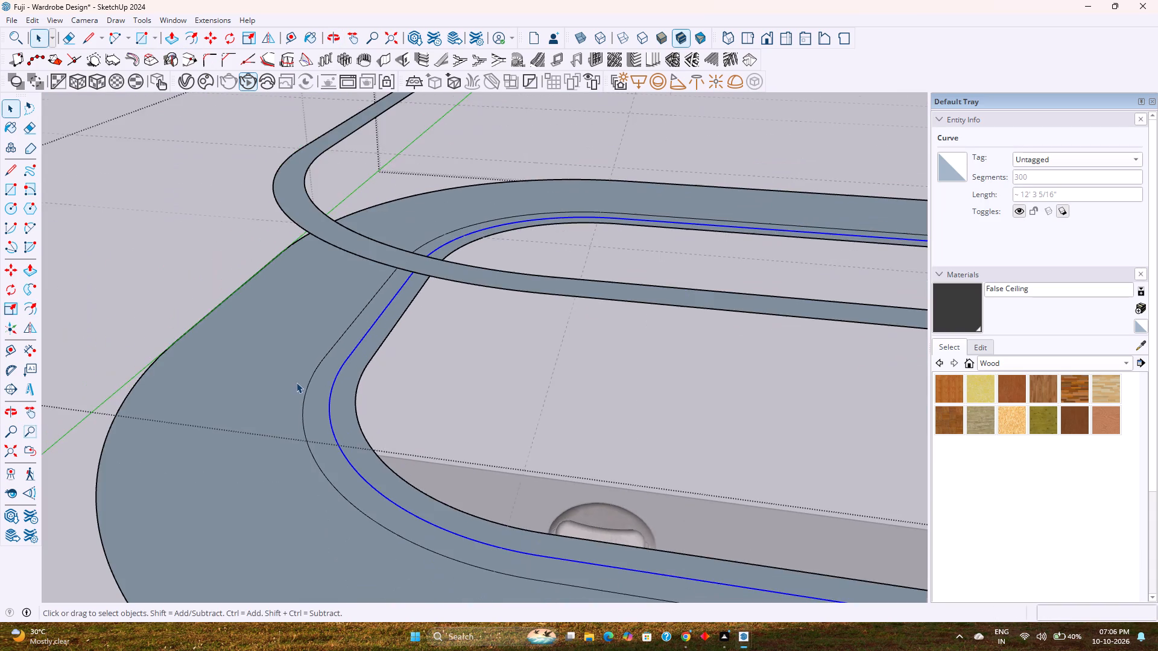
pyautogui.moveTo(323, 448); pyautogui.dragTo(297, 350, button='middle')
pyautogui.scroll(-4, 297, 357)
pyautogui.moveTo(305, 474); pyautogui.dragTo(285, 370, button='middle')
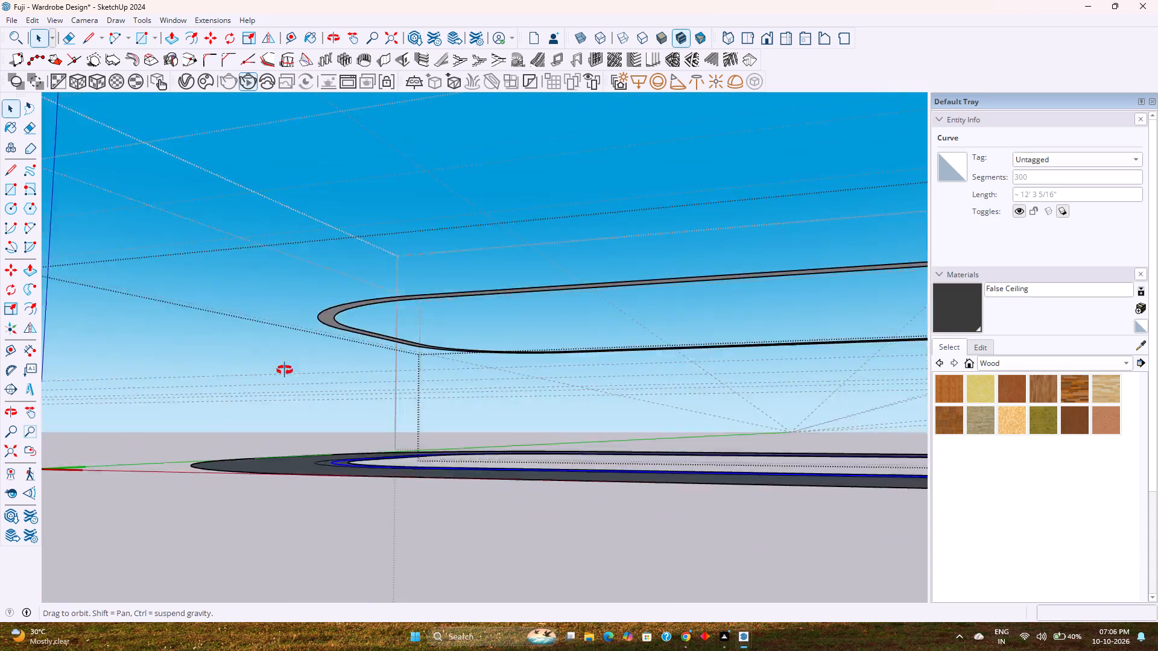
pyautogui.moveTo(285, 370); pyautogui.dragTo(284, 351, button='middle')
pyautogui.scroll(-1, 335, 495)
pyautogui.moveTo(329, 487); pyautogui.dragTo(308, 396, button='middle')
pyautogui.click(294, 383)
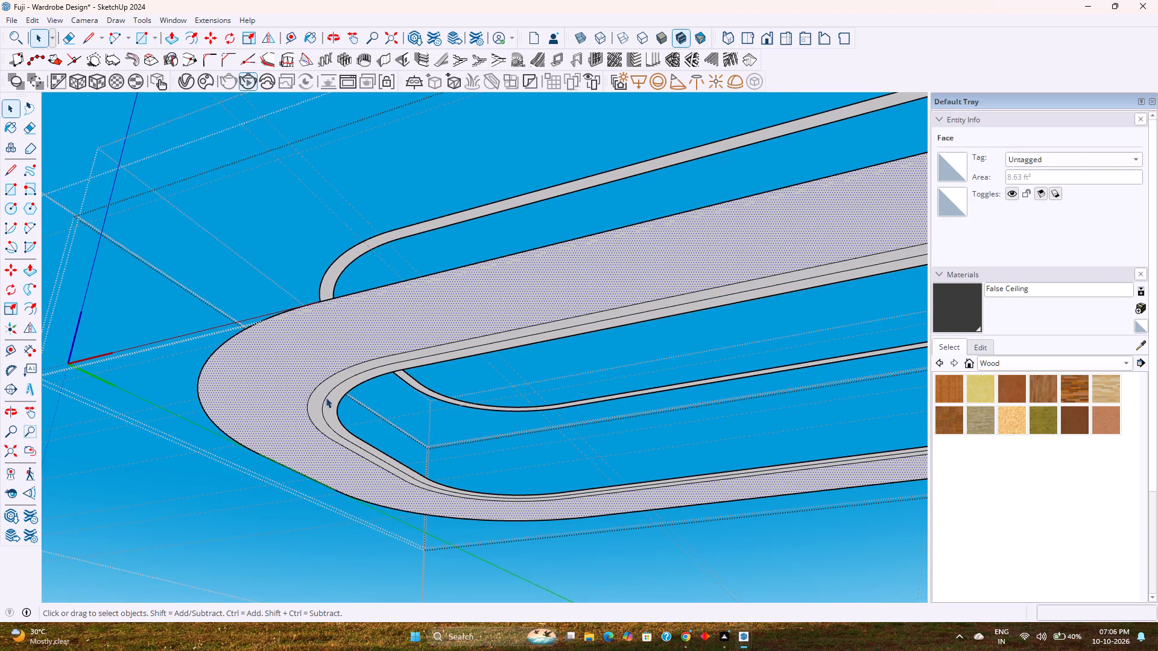
pyautogui.scroll(3, 327, 404)
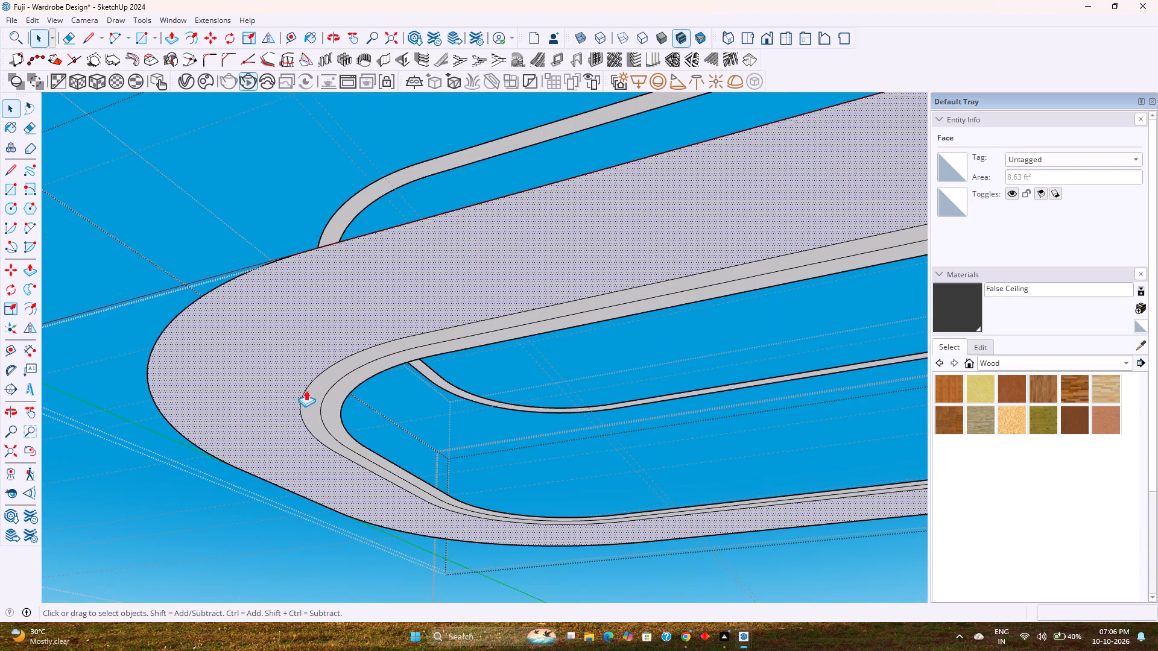
pyautogui.press('p')
pyautogui.click(280, 353)
pyautogui.press('3')
pyautogui.press('Return')
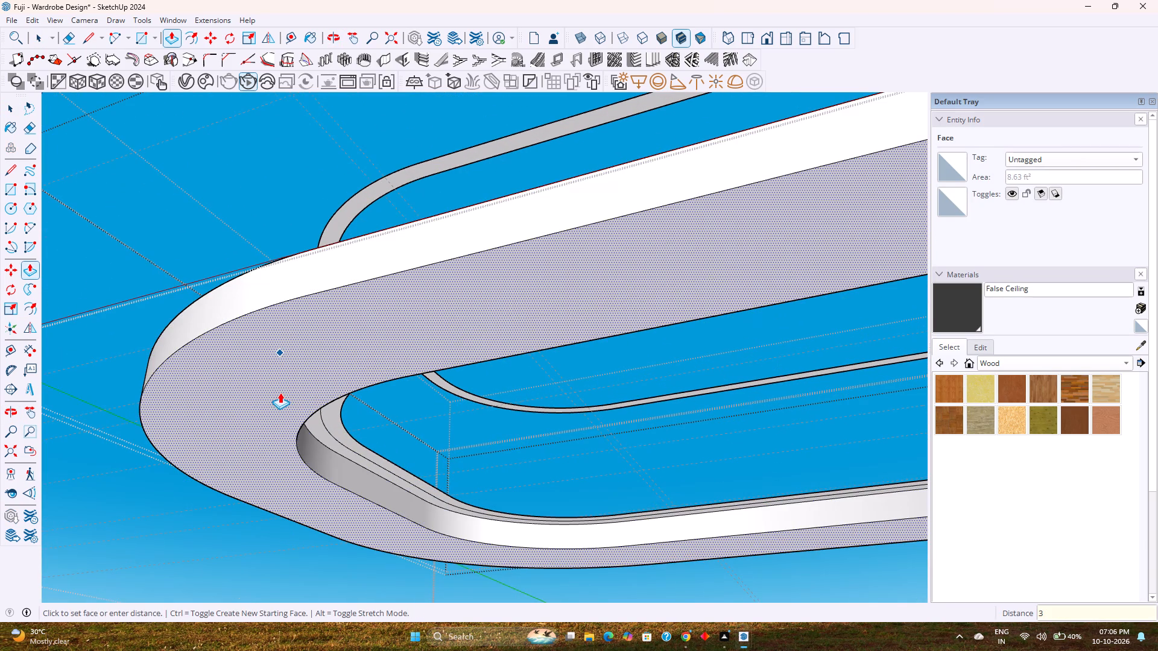
# Push the two narrow strips around the lower ring's opening down 3", flush with the ring's extruded underside.
pyautogui.scroll(12, 321, 435)
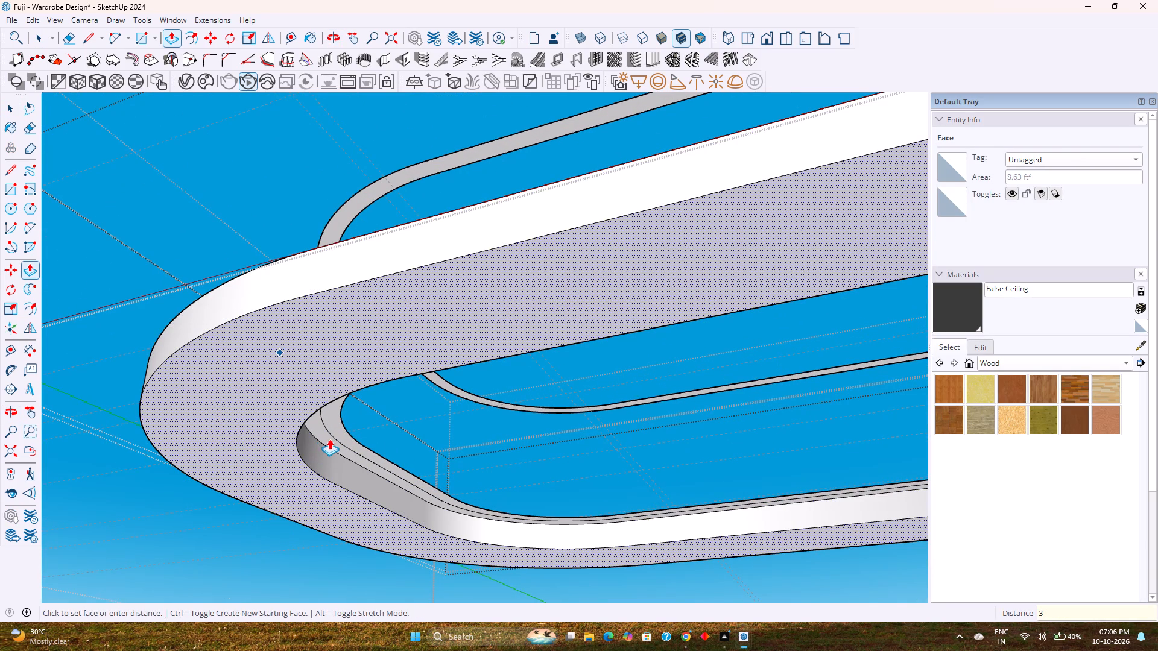
pyautogui.scroll(5, 329, 439)
pyautogui.click(322, 441)
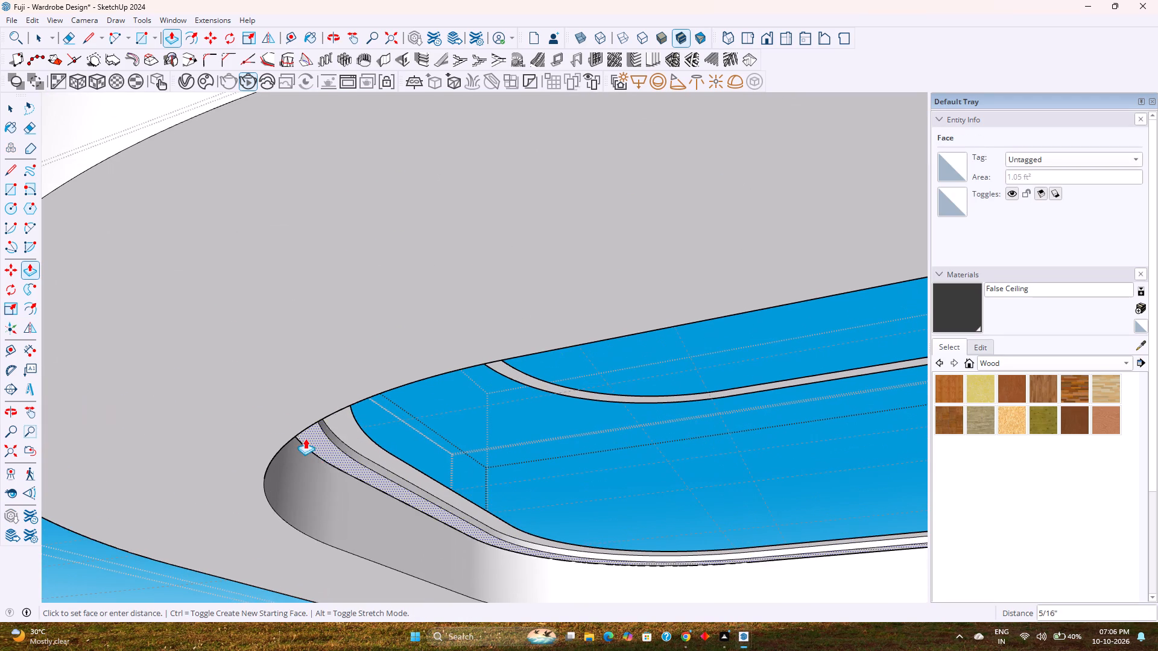
pyautogui.click(261, 385)
pyautogui.moveTo(338, 480); pyautogui.dragTo(259, 397, button='middle')
pyautogui.scroll(-4, 289, 442)
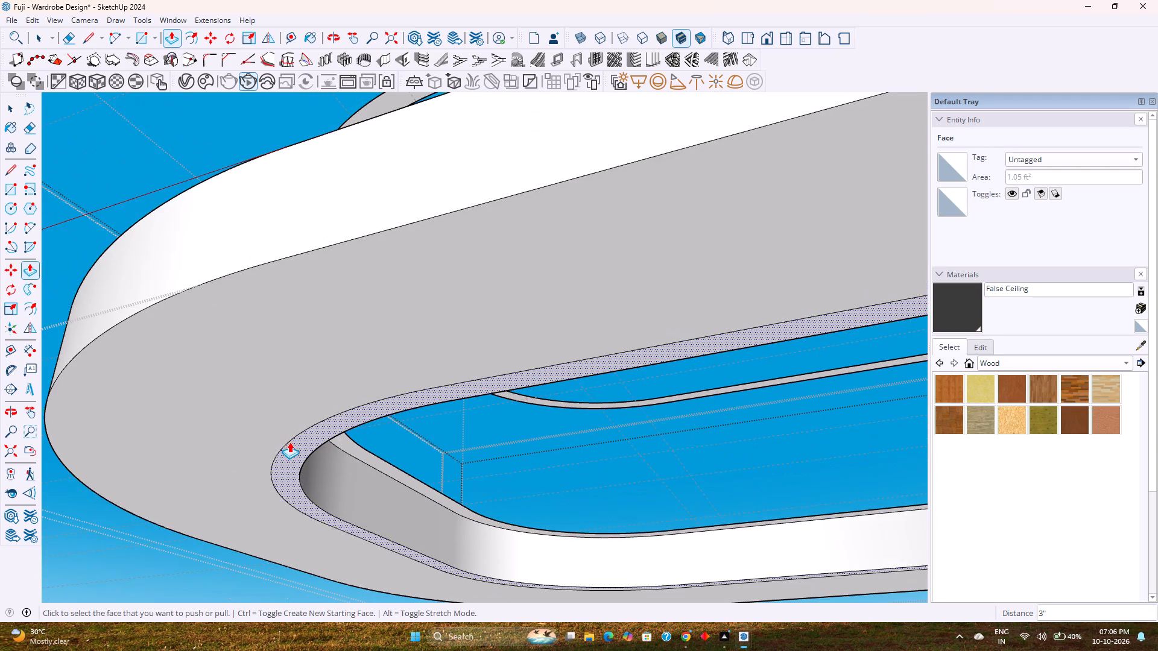
pyautogui.moveTo(331, 458); pyautogui.dragTo(258, 397, button='middle')
pyautogui.click(310, 409)
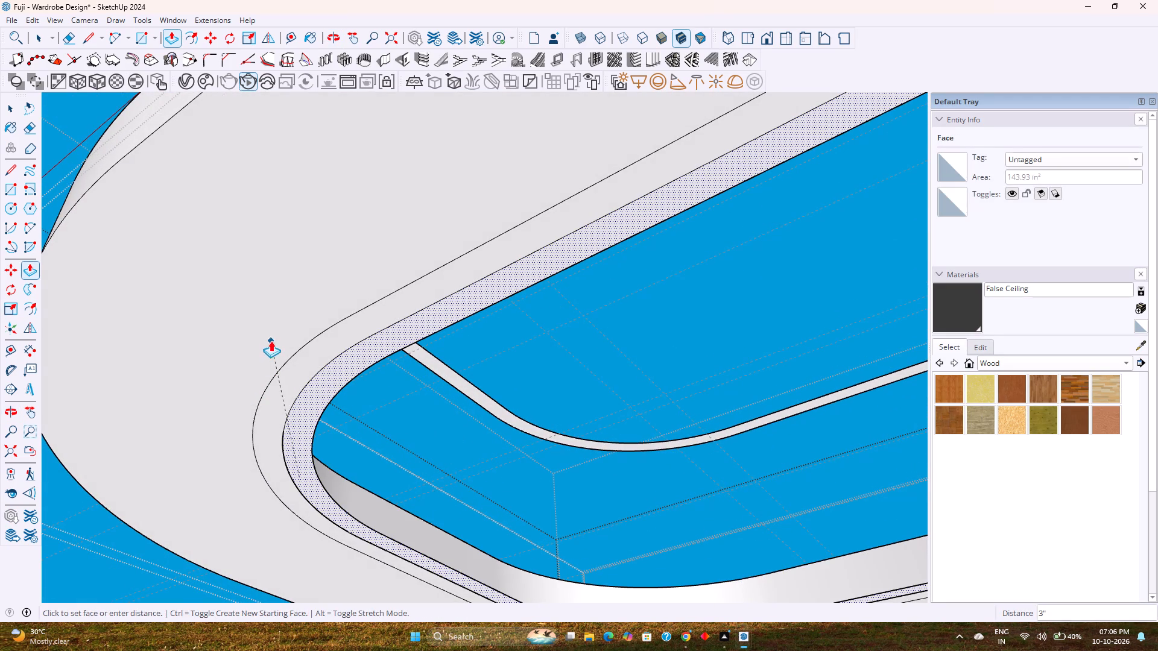
pyautogui.click(268, 333)
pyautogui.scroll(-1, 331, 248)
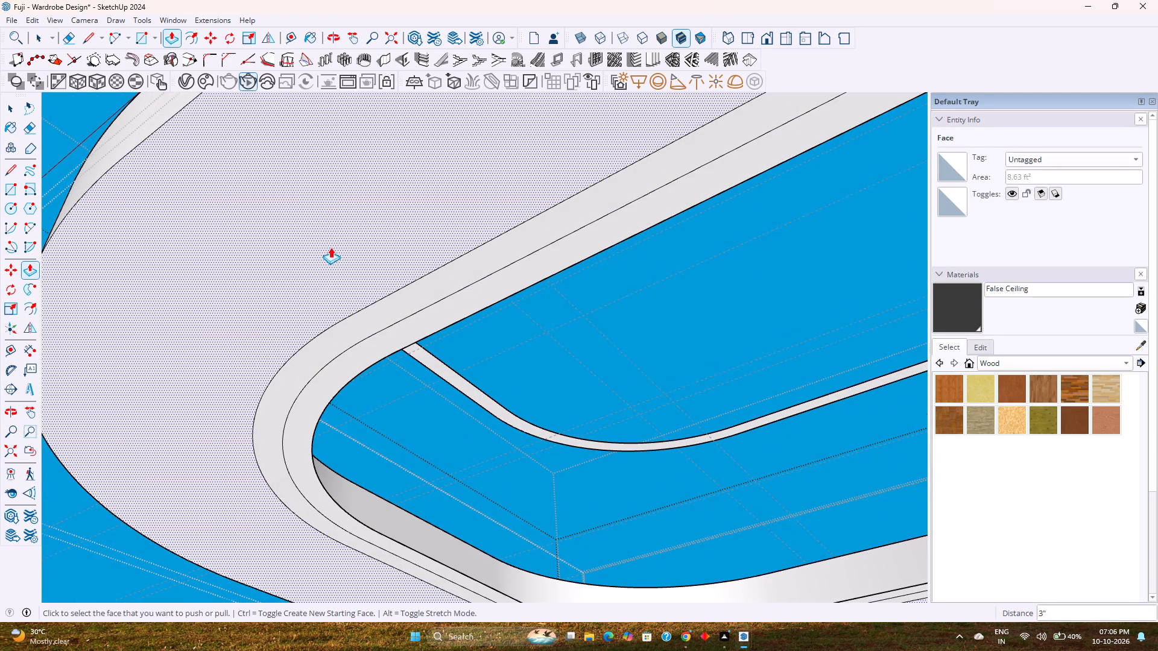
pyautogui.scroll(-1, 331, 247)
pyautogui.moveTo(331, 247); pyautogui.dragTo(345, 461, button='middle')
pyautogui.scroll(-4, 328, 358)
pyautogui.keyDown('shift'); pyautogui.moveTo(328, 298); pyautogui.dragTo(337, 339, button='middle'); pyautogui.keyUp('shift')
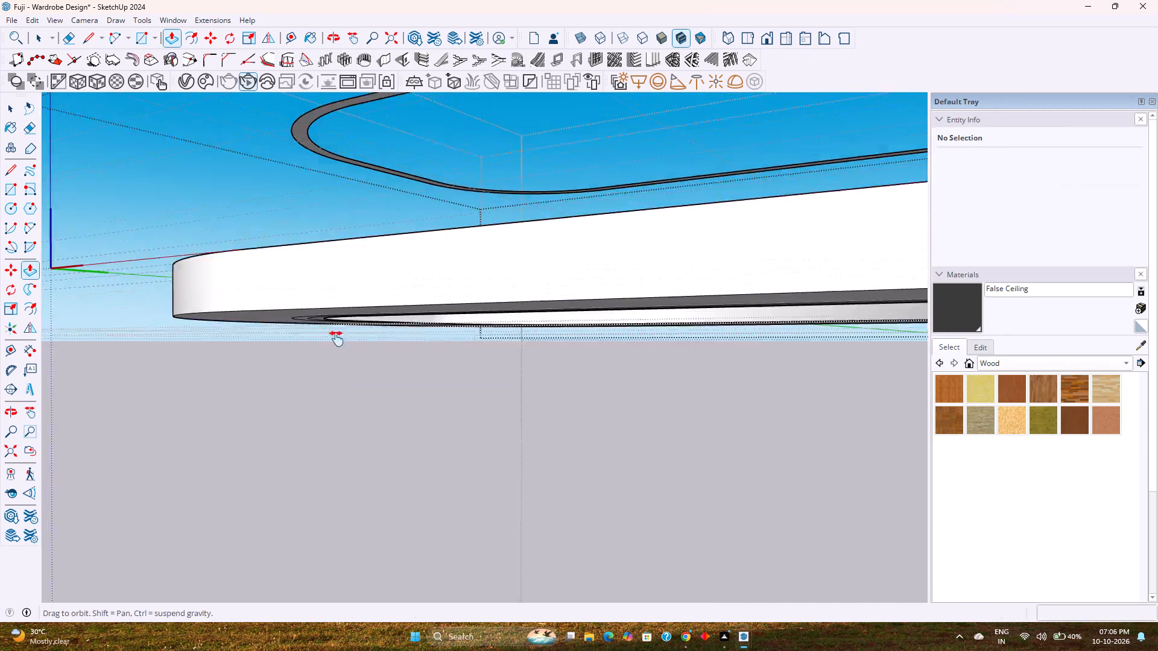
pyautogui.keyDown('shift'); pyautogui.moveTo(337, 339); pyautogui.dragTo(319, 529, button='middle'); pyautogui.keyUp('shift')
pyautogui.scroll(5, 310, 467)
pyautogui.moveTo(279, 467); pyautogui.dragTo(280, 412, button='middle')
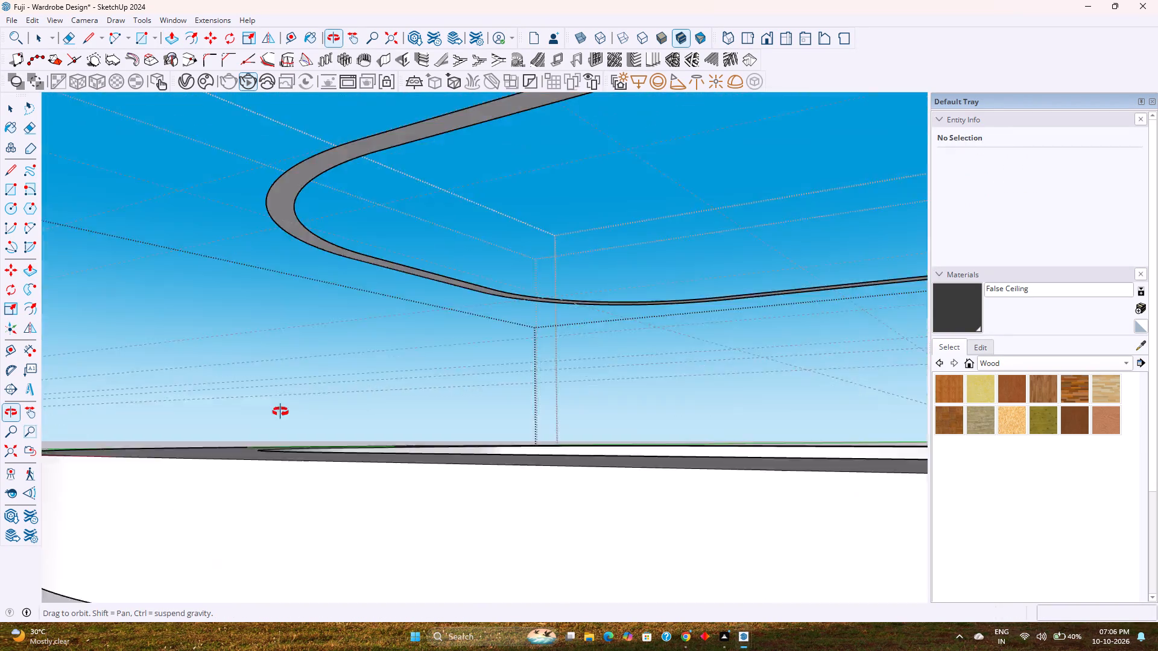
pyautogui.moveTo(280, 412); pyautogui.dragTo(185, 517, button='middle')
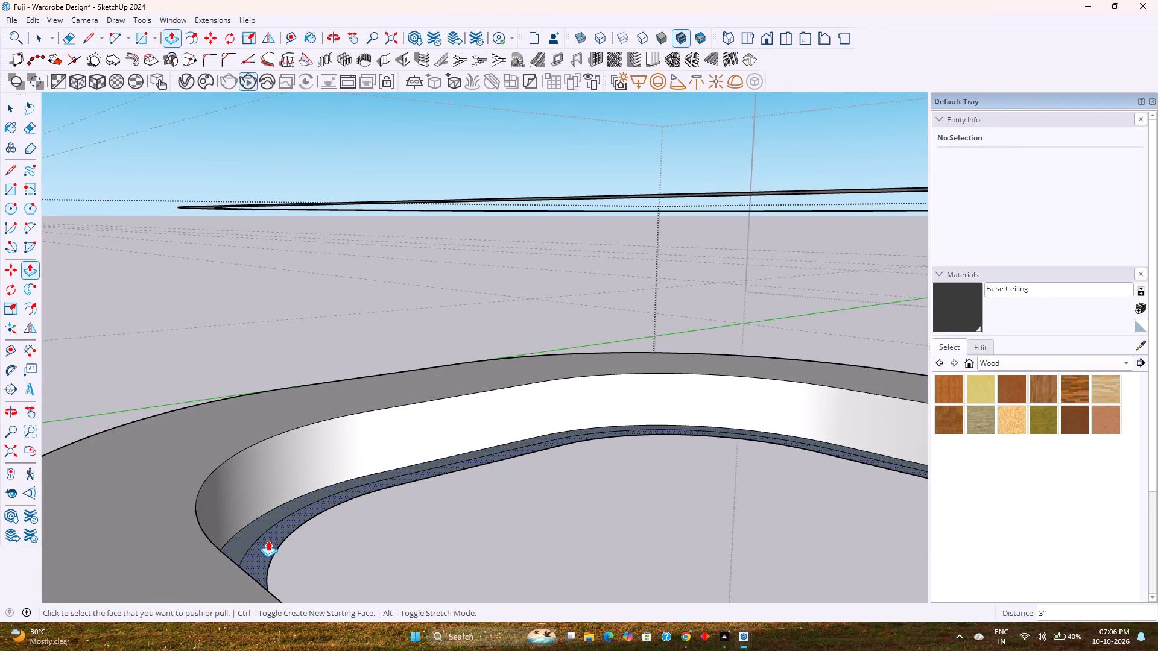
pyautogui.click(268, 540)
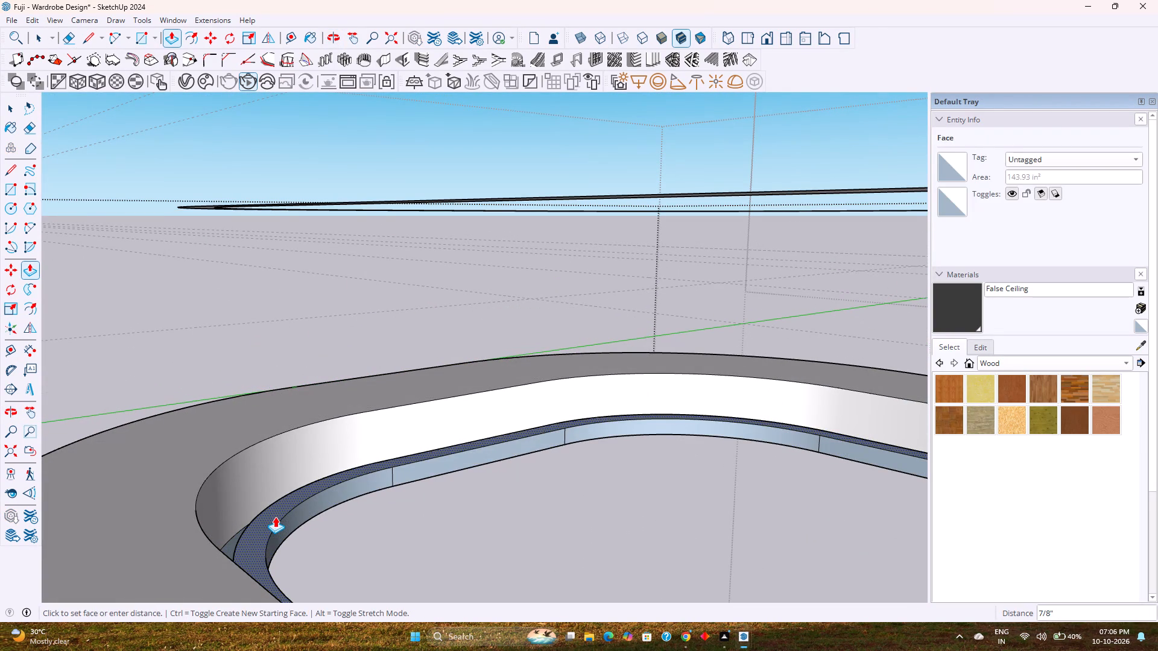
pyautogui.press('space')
# Offset the innermost strip's outer edge 1" outward across the recessed ledge of the lower ring.
pyautogui.scroll(6, 275, 532)
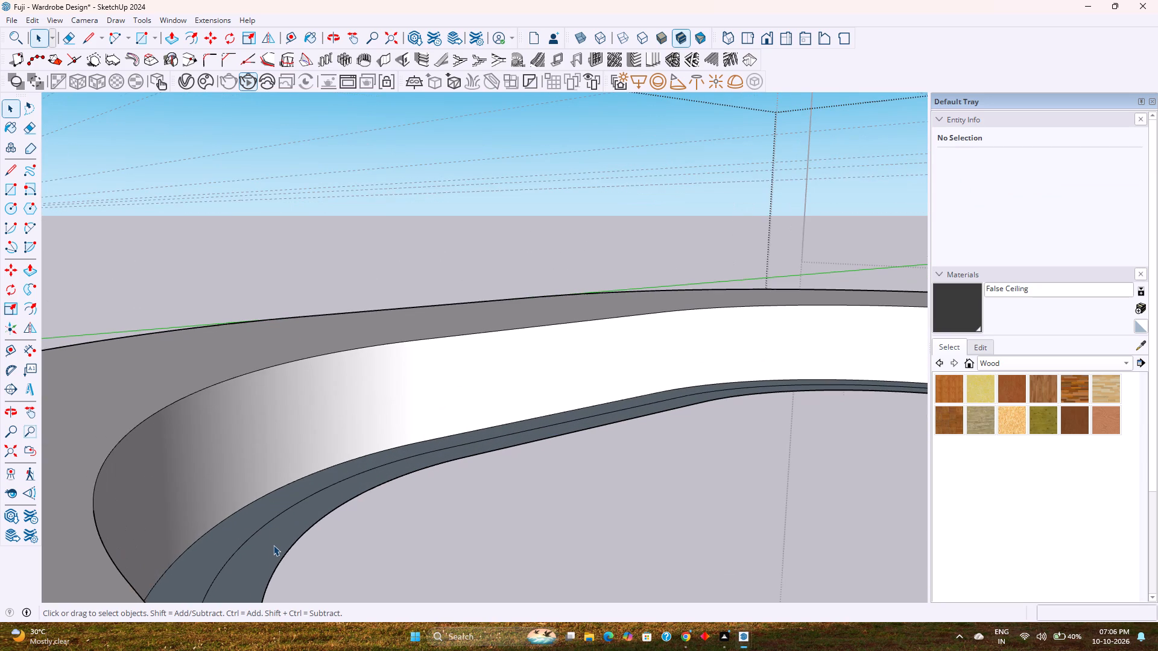
pyautogui.click(273, 545)
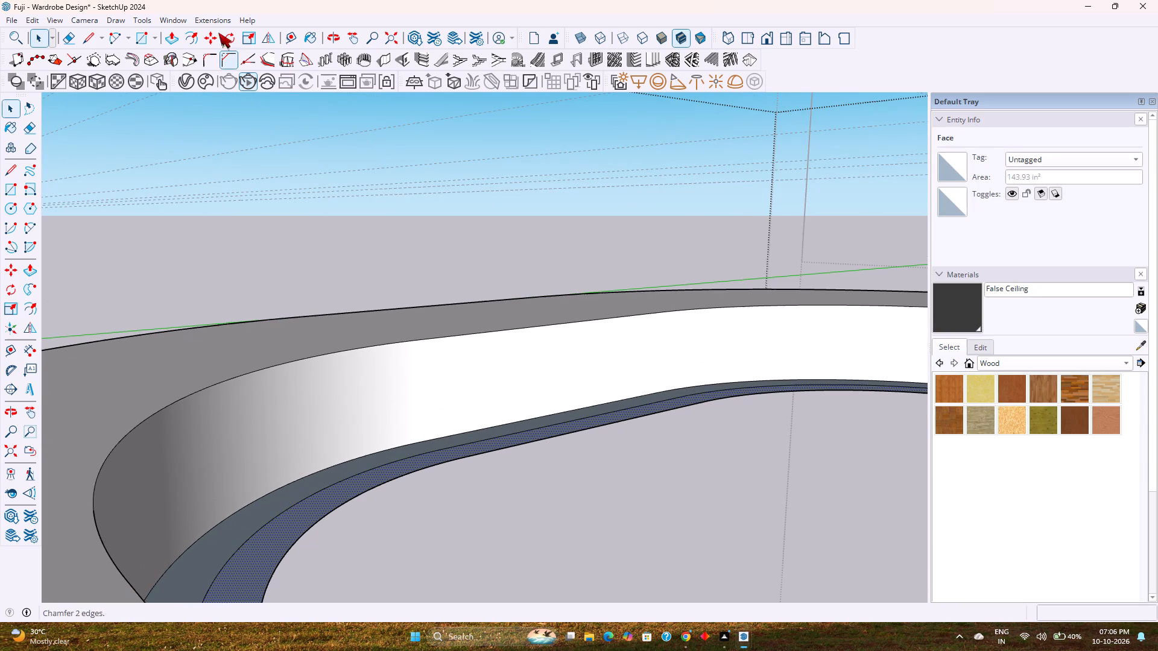
pyautogui.click(188, 35)
pyautogui.click(325, 524)
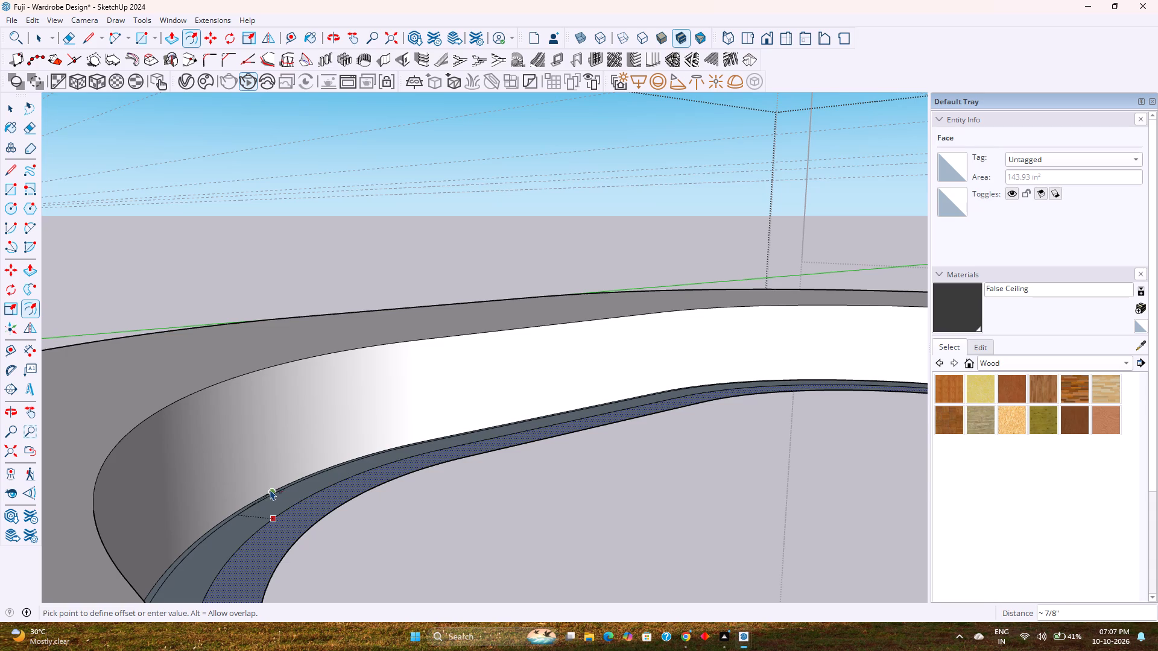
pyautogui.scroll(5, 270, 489)
pyautogui.press('1')
pyautogui.press('Return')
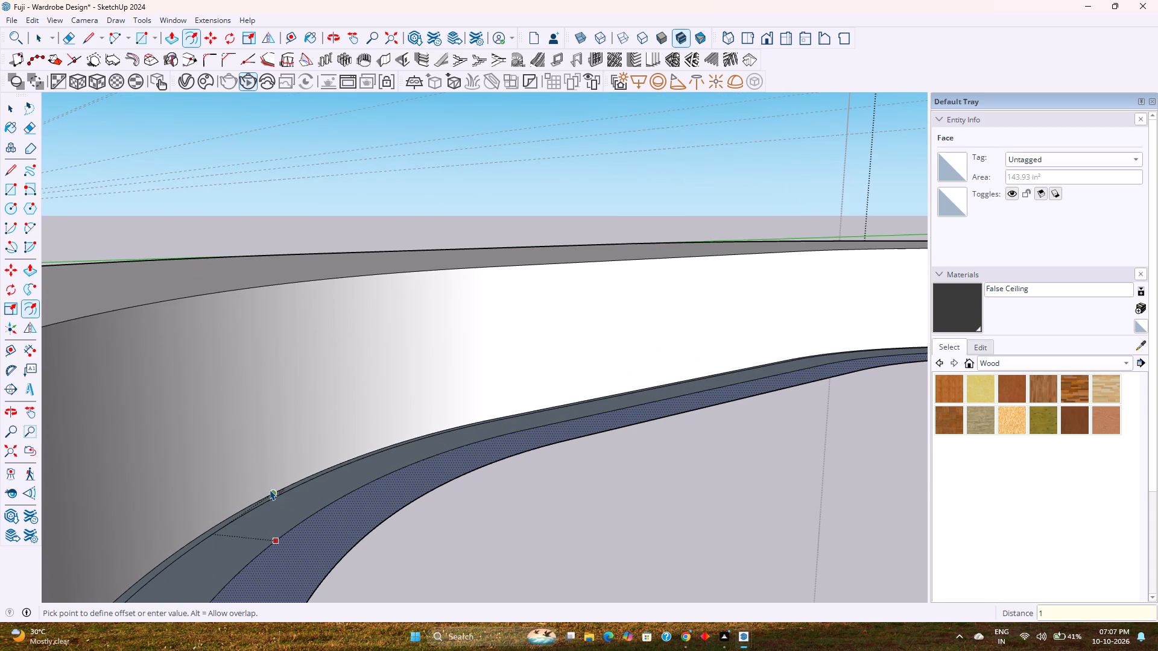
# Offset the innermost strip's outer edge 1" inward toward the lower ring's opening.
pyautogui.moveTo(288, 517); pyautogui.dragTo(255, 647, button='middle')
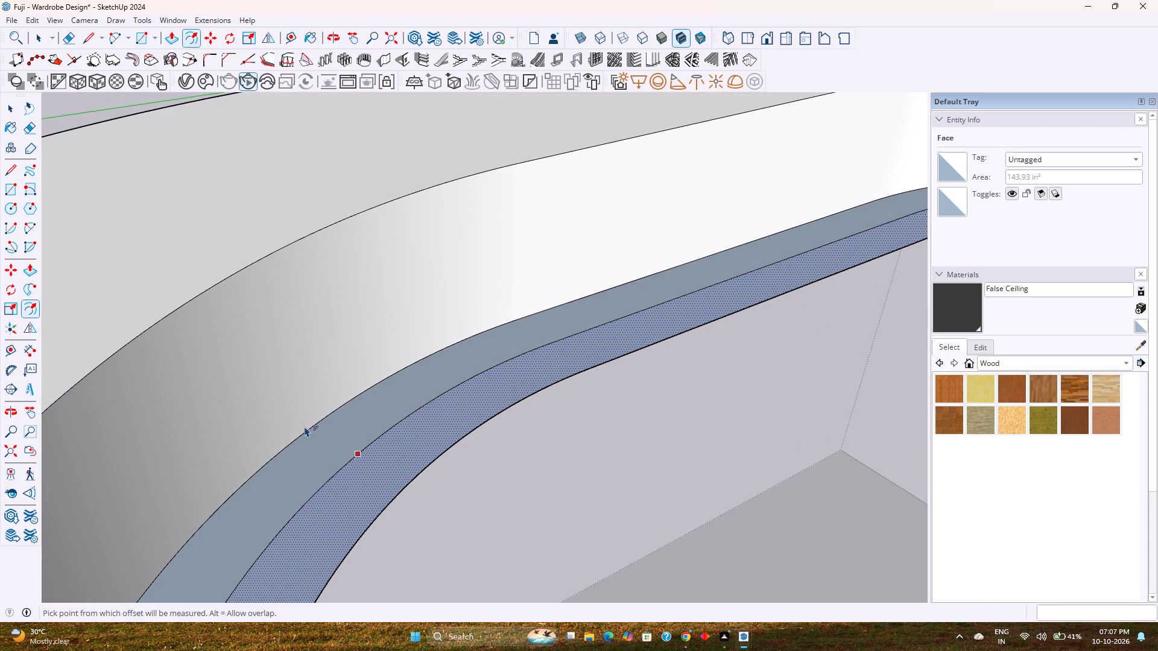
pyautogui.click(305, 424)
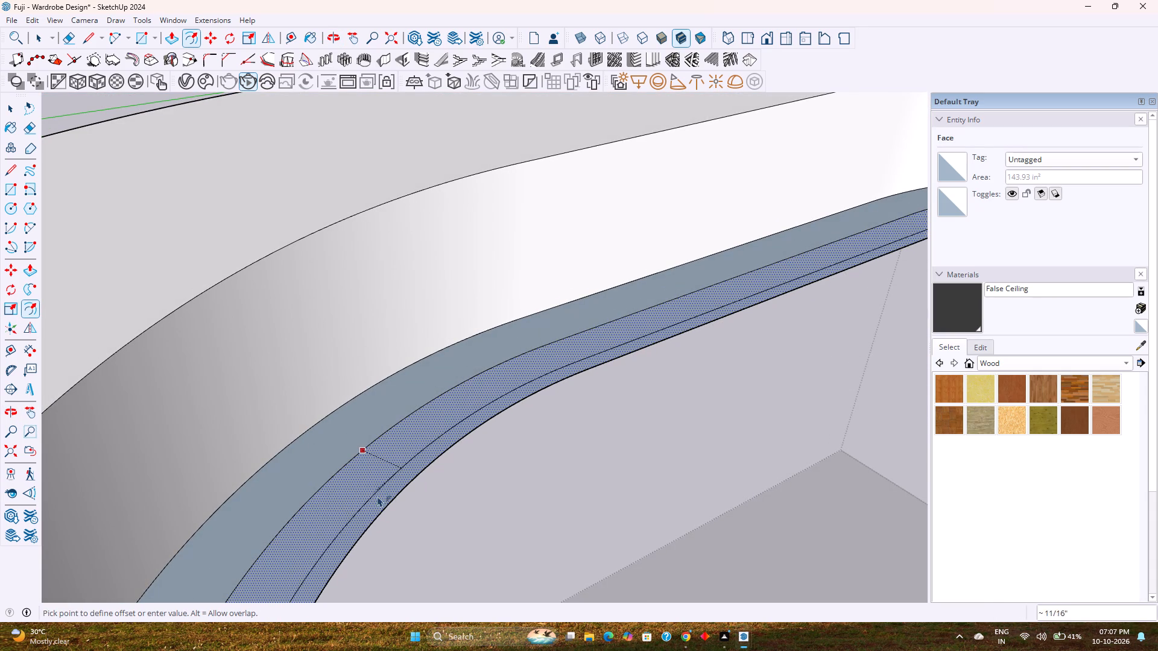
pyautogui.press('1')
pyautogui.press('Return')
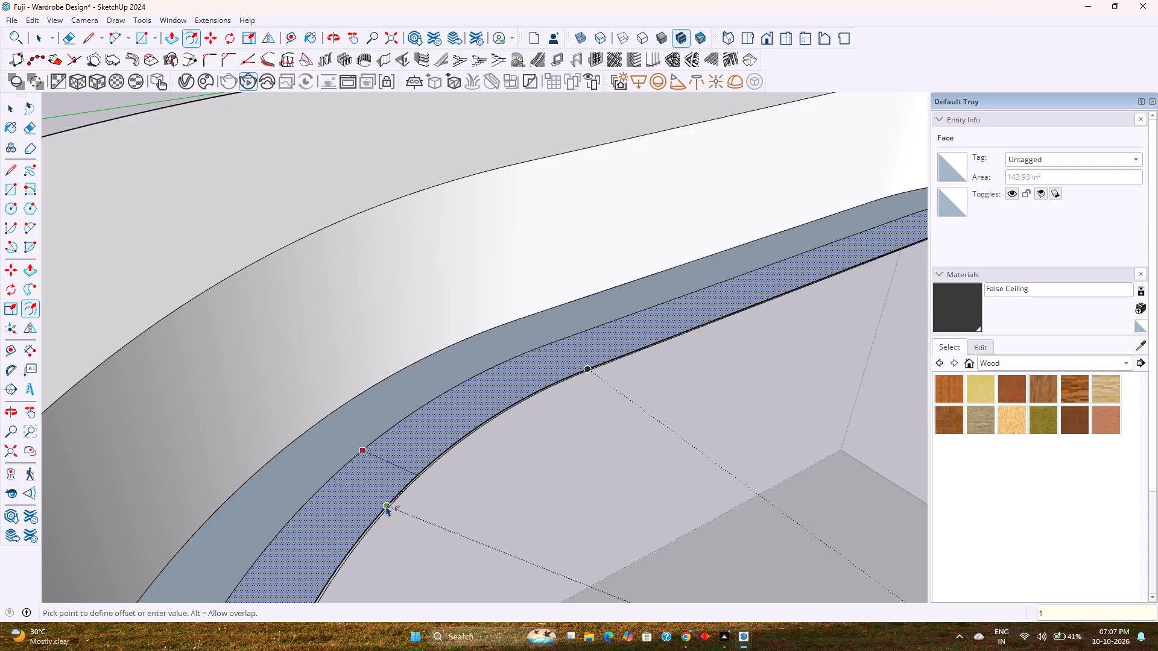
pyautogui.scroll(-2, 385, 504)
pyautogui.press('space')
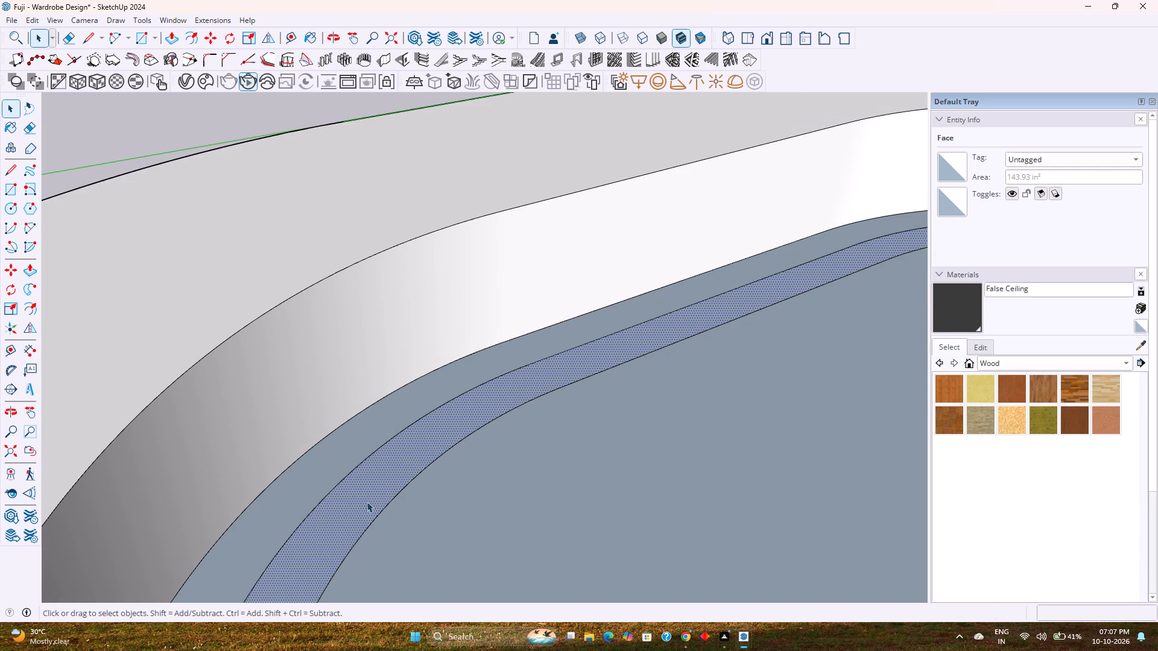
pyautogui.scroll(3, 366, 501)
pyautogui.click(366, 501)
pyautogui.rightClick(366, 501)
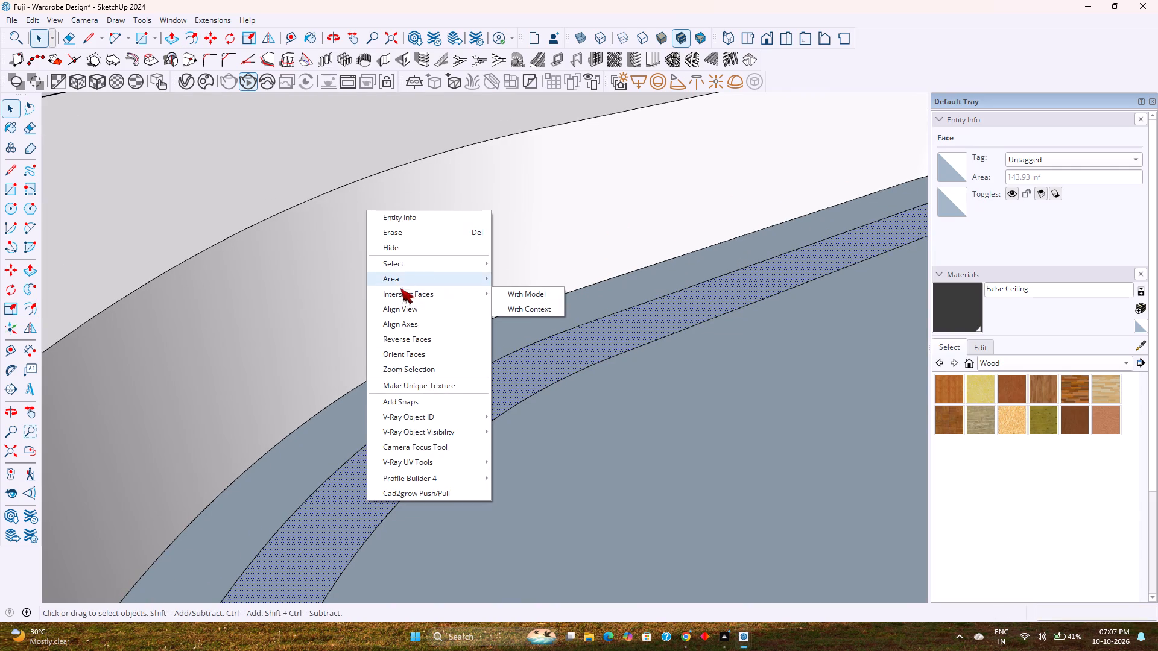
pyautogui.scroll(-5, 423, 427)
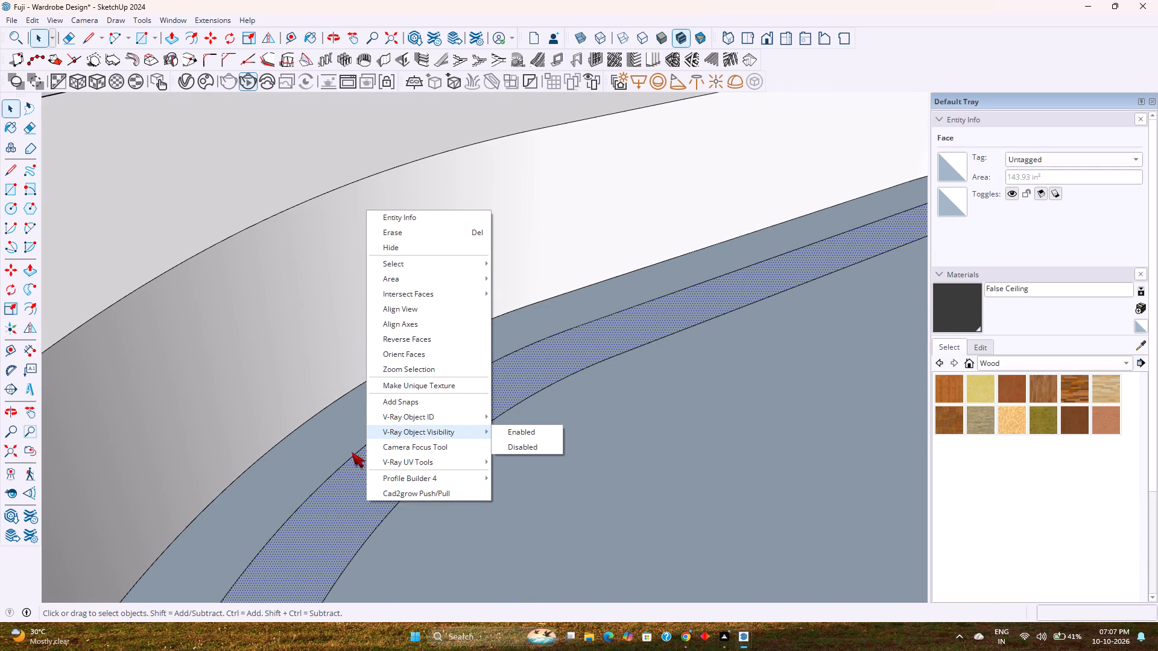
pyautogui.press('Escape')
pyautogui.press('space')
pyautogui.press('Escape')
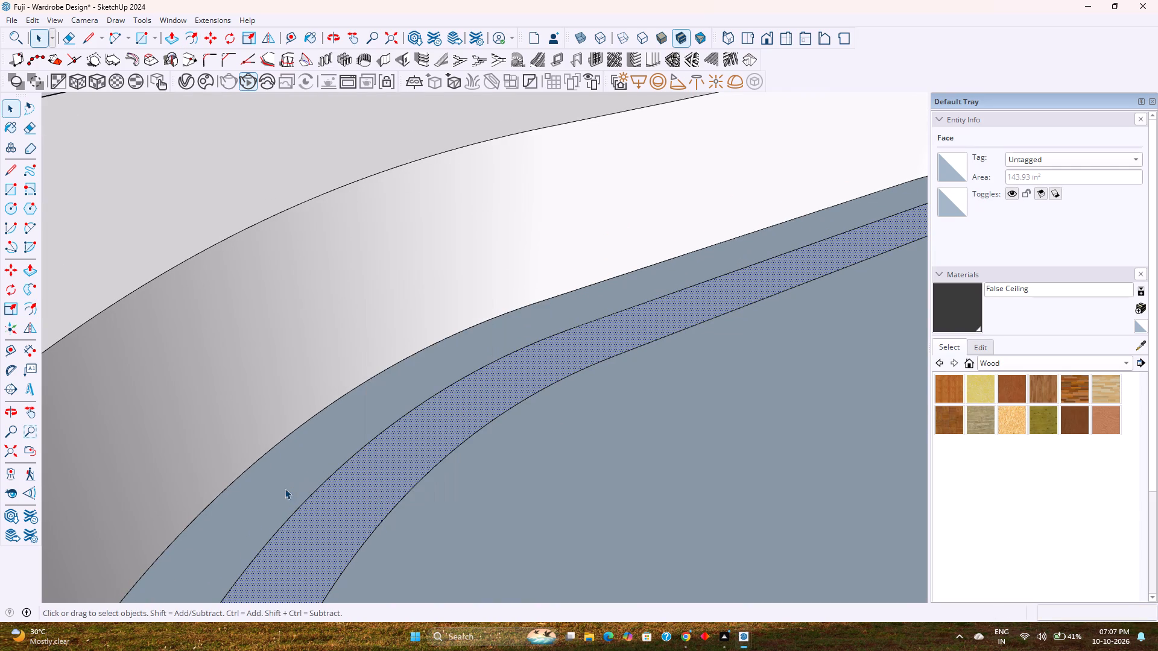
# Examine the lower ring's body, inner opening and recessed strips from a wider, oblique viewpoint.
pyautogui.scroll(-6, 309, 486)
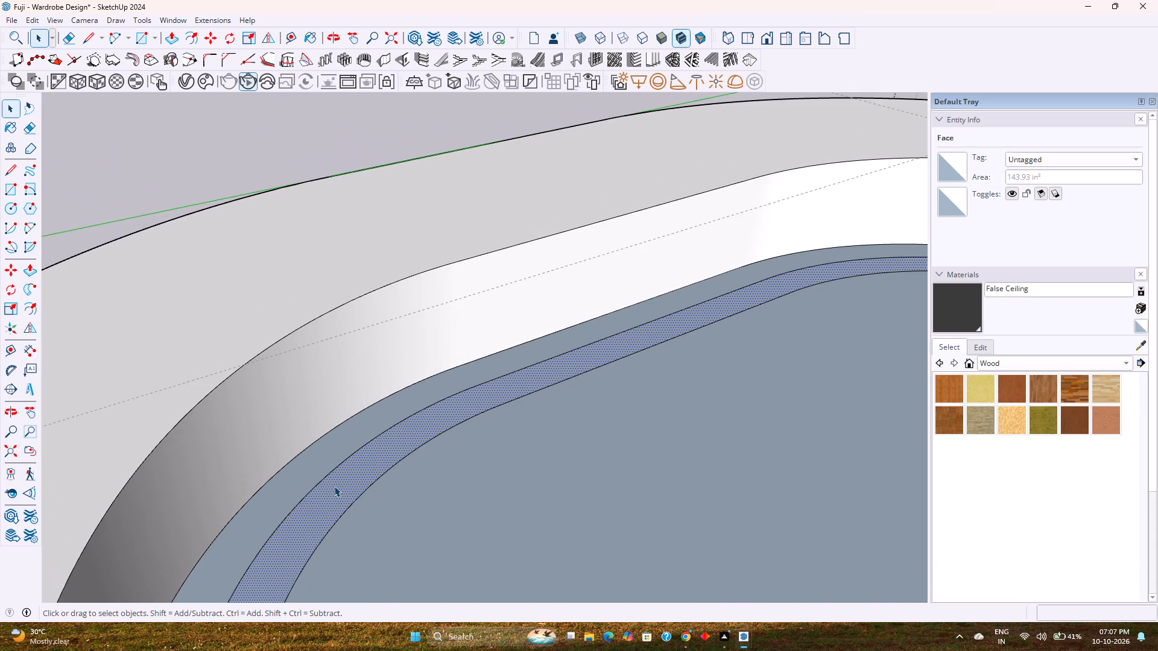
pyautogui.scroll(-5, 334, 486)
pyautogui.moveTo(334, 483); pyautogui.dragTo(453, 335, button='middle')
pyautogui.scroll(-4, 456, 392)
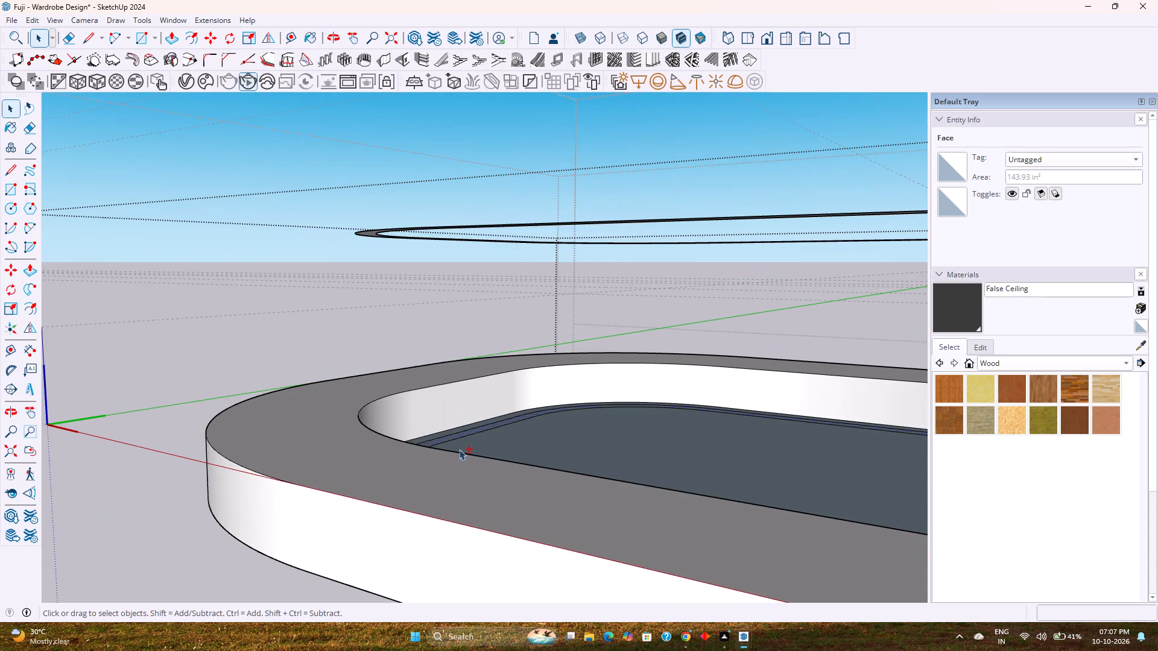
pyautogui.keyDown('shift'); pyautogui.moveTo(460, 453); pyautogui.dragTo(450, 370, button='middle'); pyautogui.keyUp('shift')
pyautogui.moveTo(449, 371); pyautogui.dragTo(422, 448, button='middle')
pyautogui.scroll(-1, 417, 429)
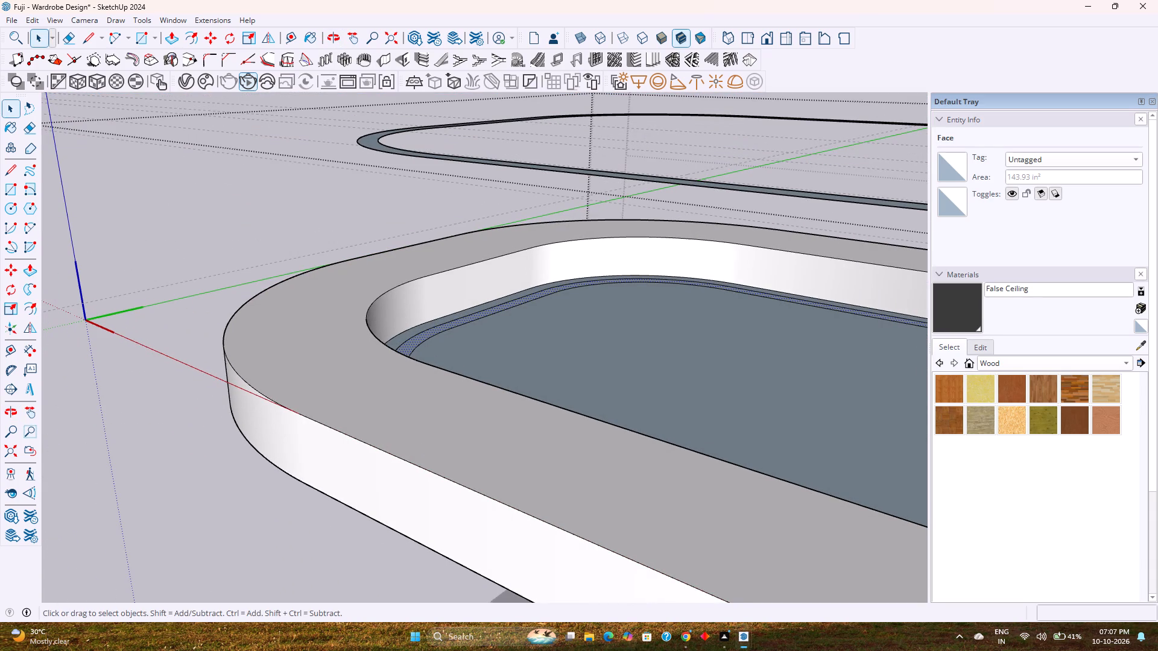
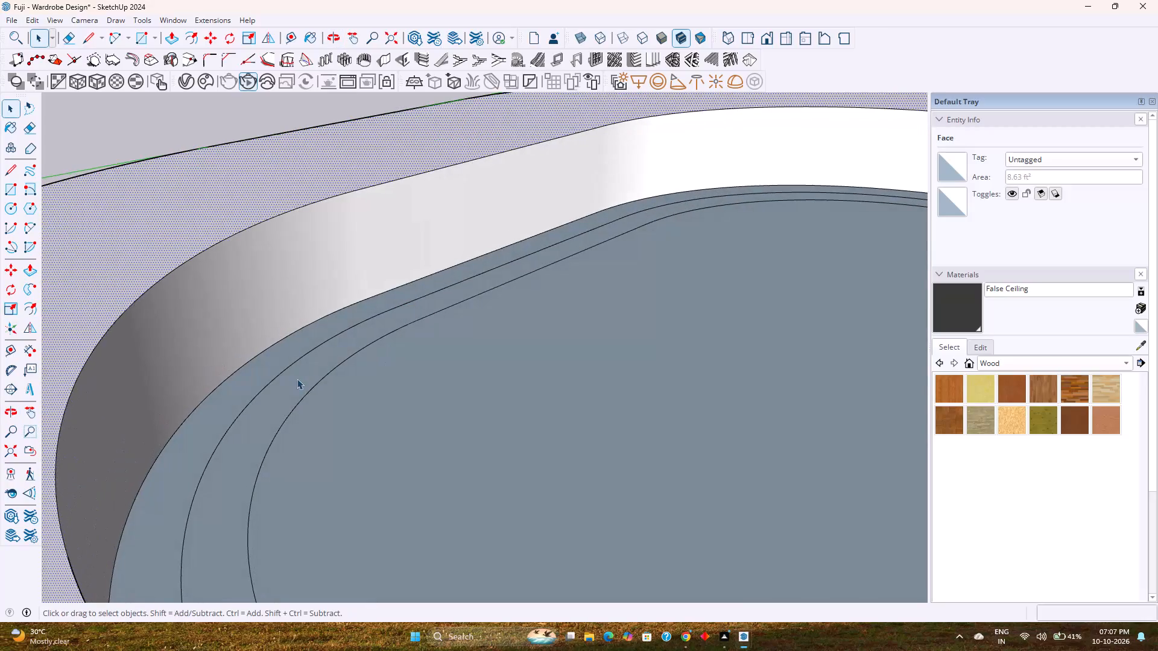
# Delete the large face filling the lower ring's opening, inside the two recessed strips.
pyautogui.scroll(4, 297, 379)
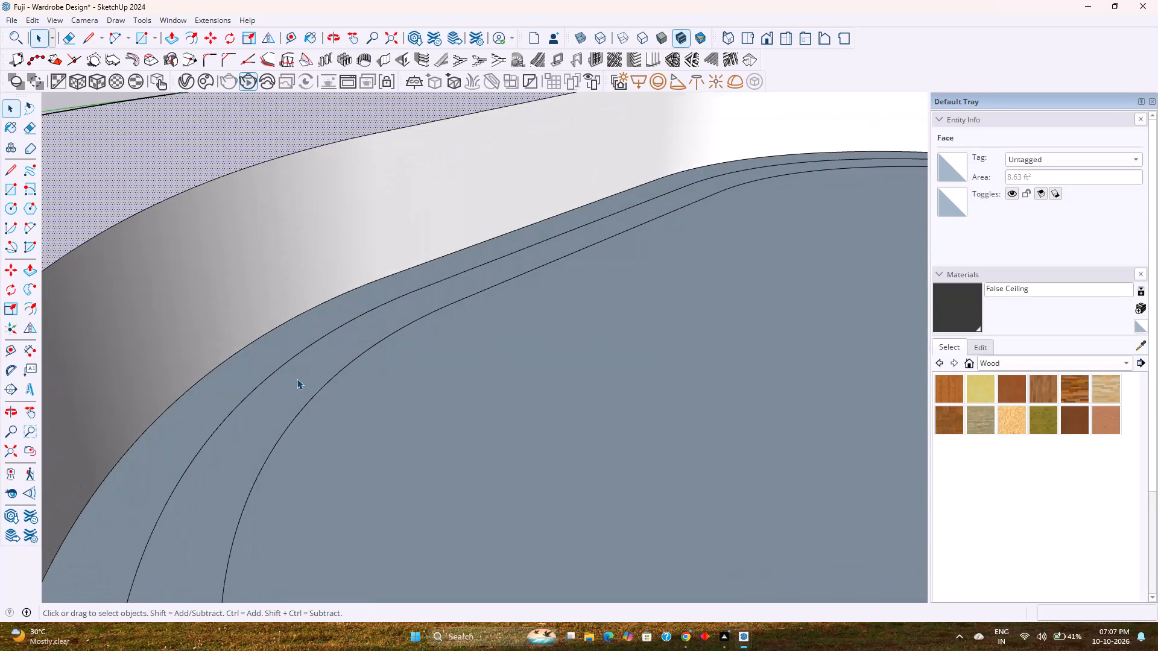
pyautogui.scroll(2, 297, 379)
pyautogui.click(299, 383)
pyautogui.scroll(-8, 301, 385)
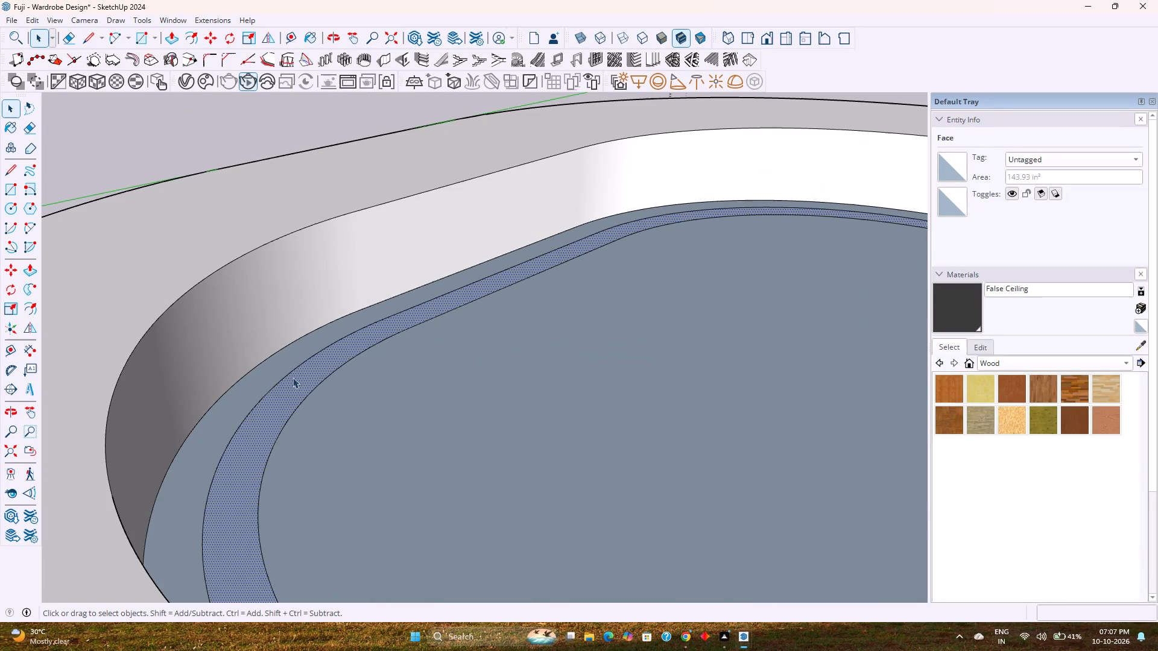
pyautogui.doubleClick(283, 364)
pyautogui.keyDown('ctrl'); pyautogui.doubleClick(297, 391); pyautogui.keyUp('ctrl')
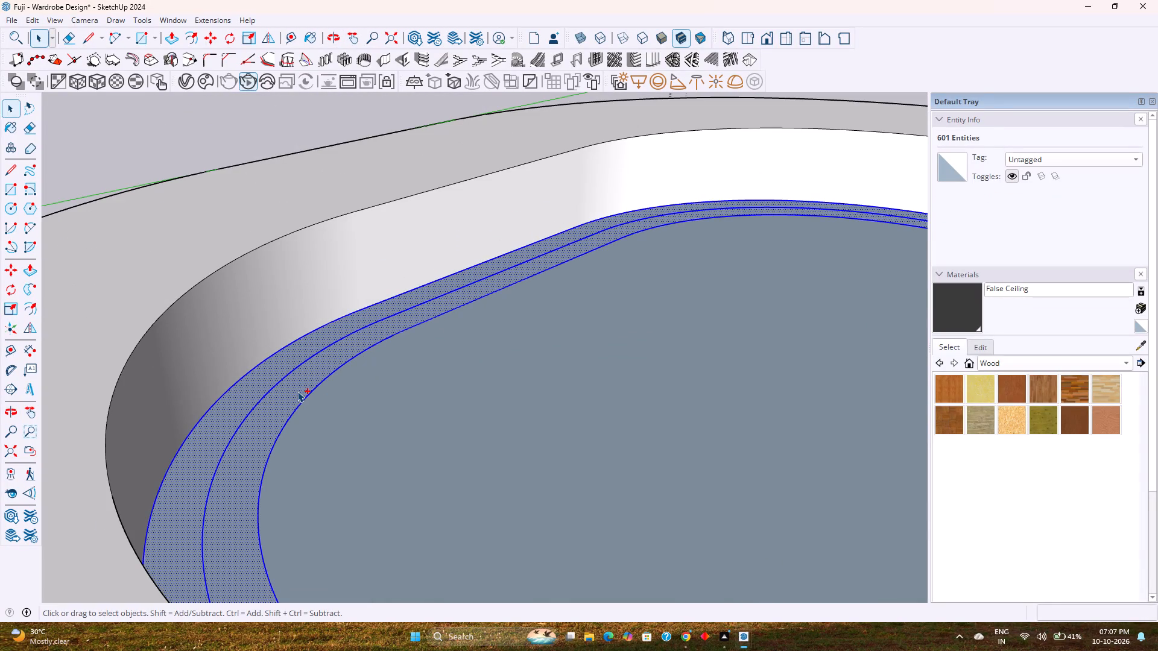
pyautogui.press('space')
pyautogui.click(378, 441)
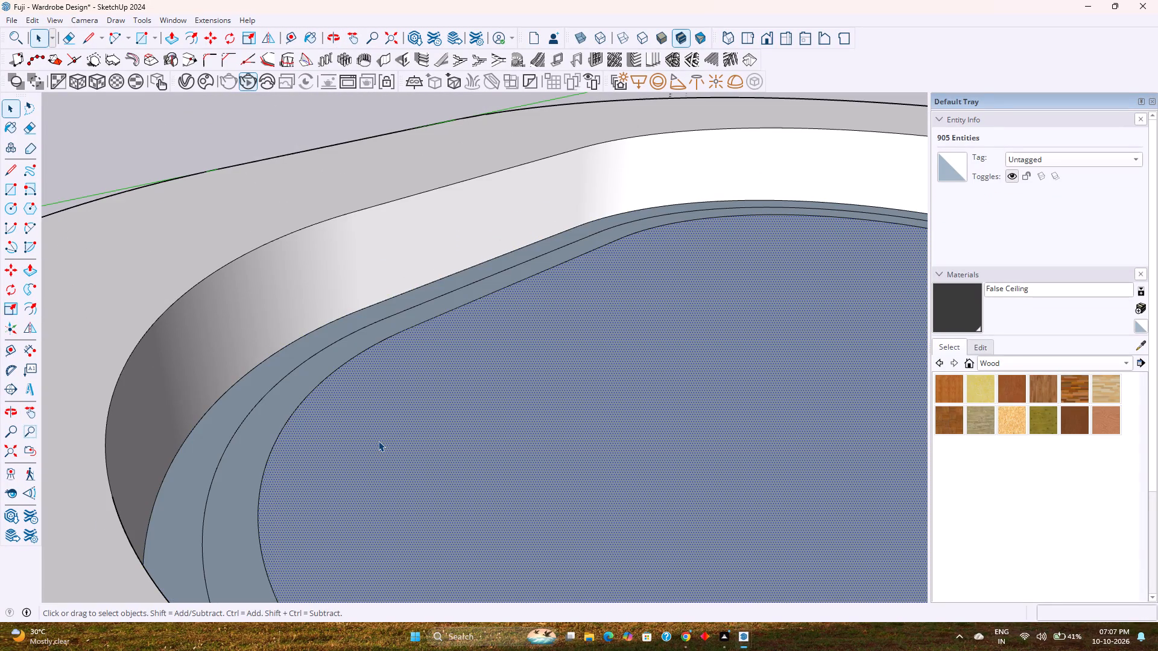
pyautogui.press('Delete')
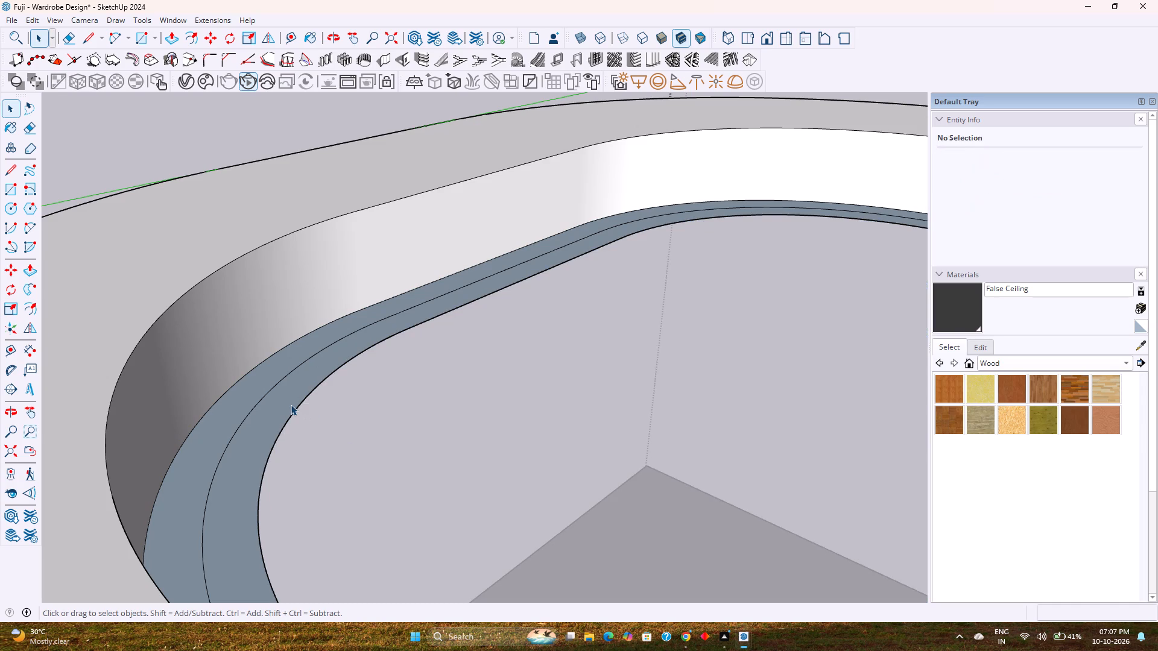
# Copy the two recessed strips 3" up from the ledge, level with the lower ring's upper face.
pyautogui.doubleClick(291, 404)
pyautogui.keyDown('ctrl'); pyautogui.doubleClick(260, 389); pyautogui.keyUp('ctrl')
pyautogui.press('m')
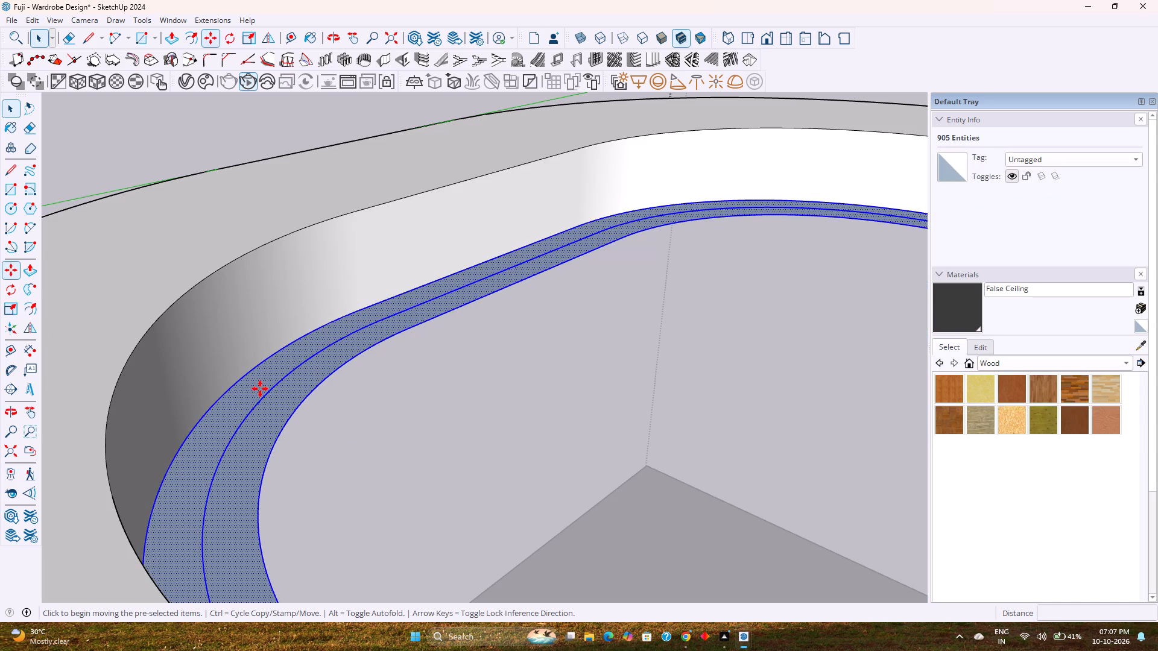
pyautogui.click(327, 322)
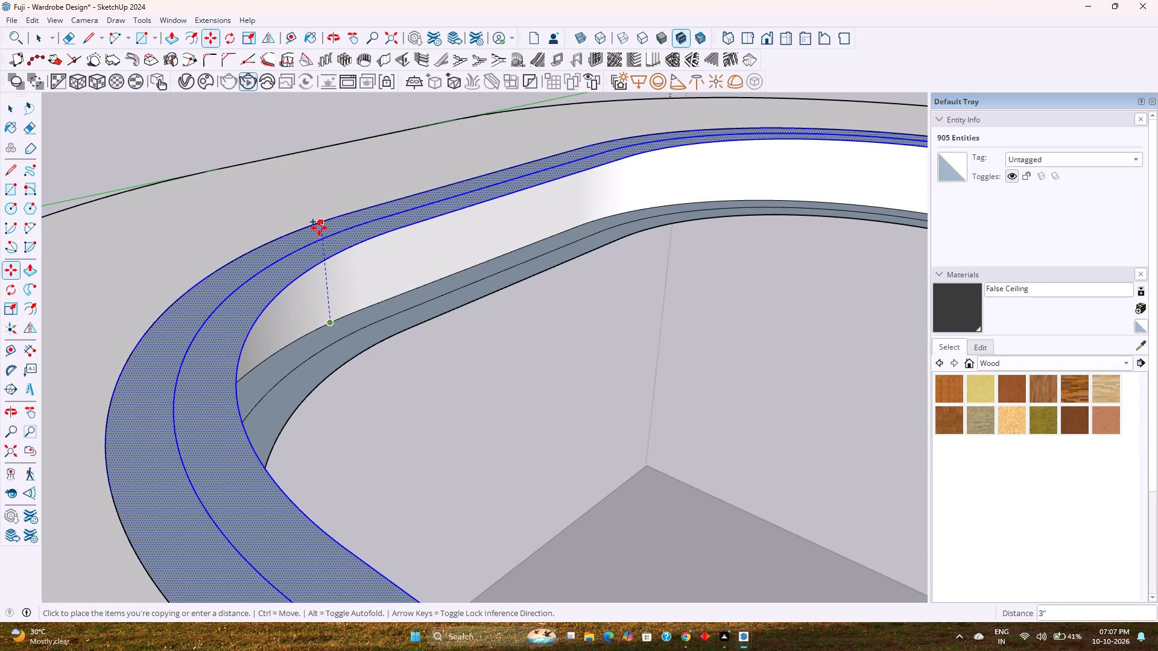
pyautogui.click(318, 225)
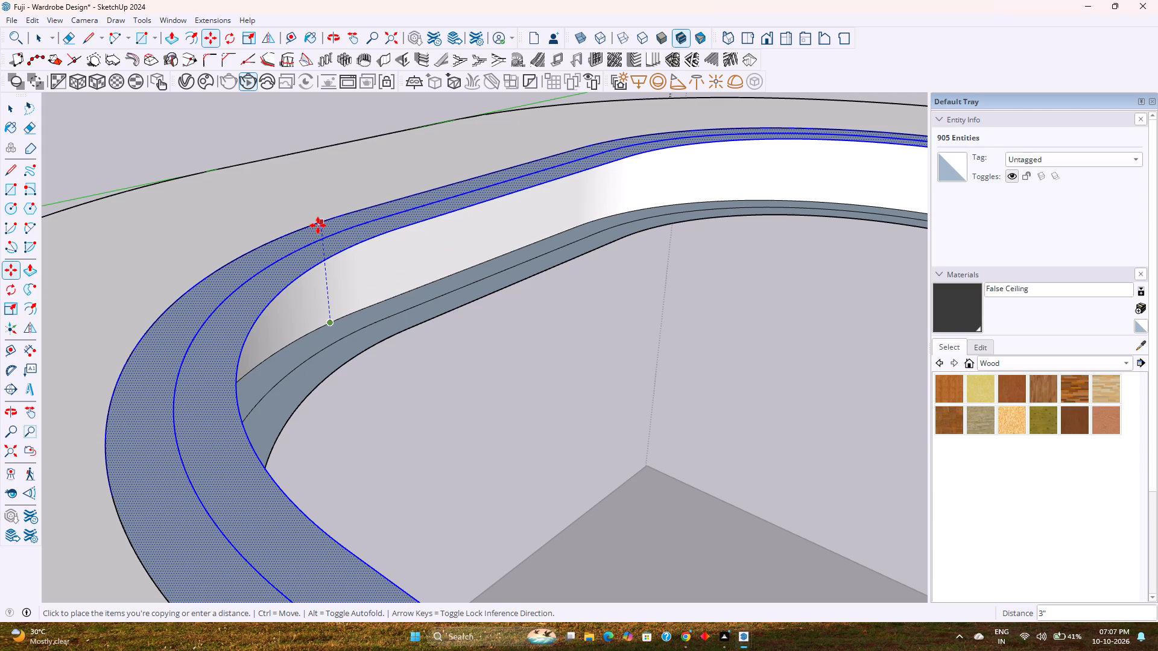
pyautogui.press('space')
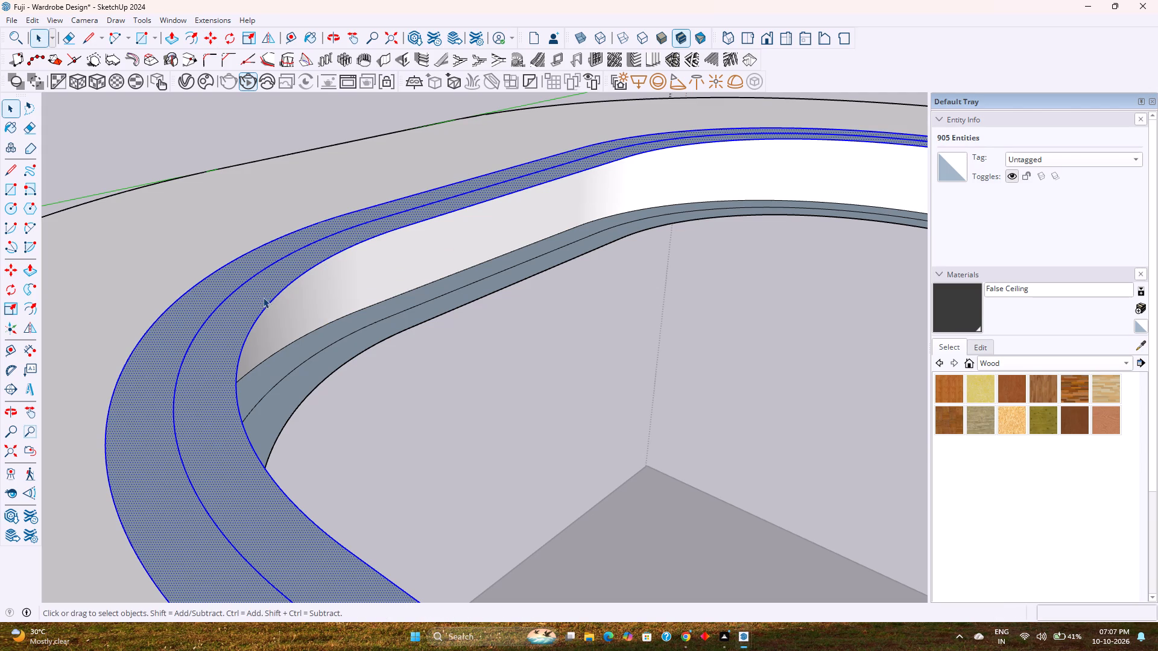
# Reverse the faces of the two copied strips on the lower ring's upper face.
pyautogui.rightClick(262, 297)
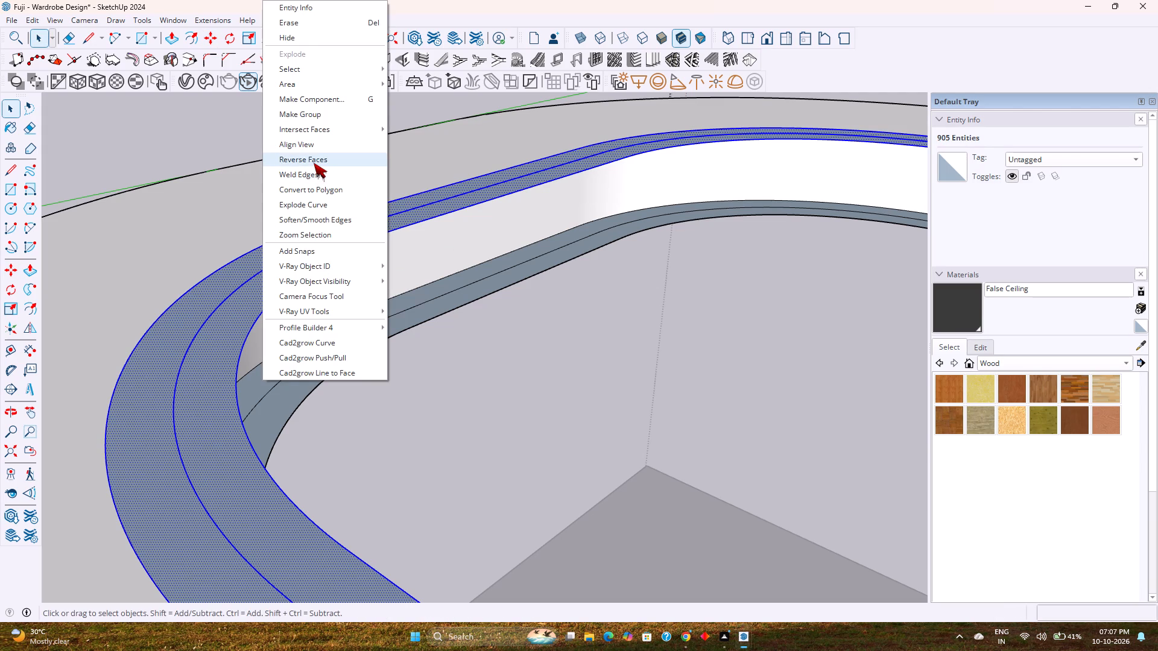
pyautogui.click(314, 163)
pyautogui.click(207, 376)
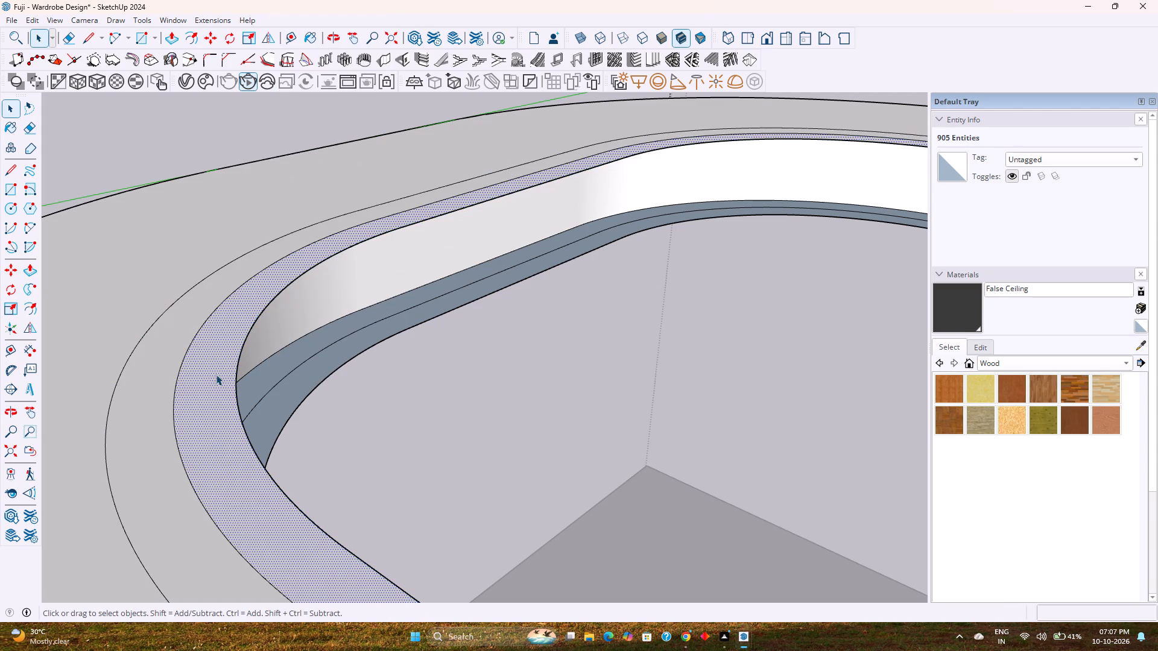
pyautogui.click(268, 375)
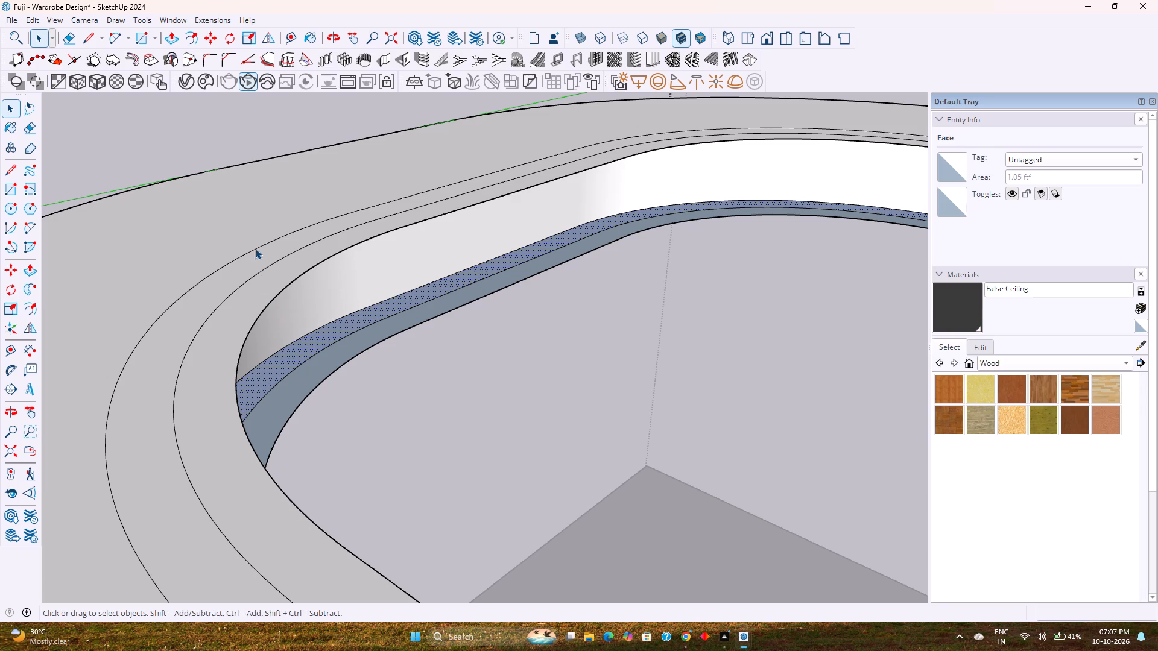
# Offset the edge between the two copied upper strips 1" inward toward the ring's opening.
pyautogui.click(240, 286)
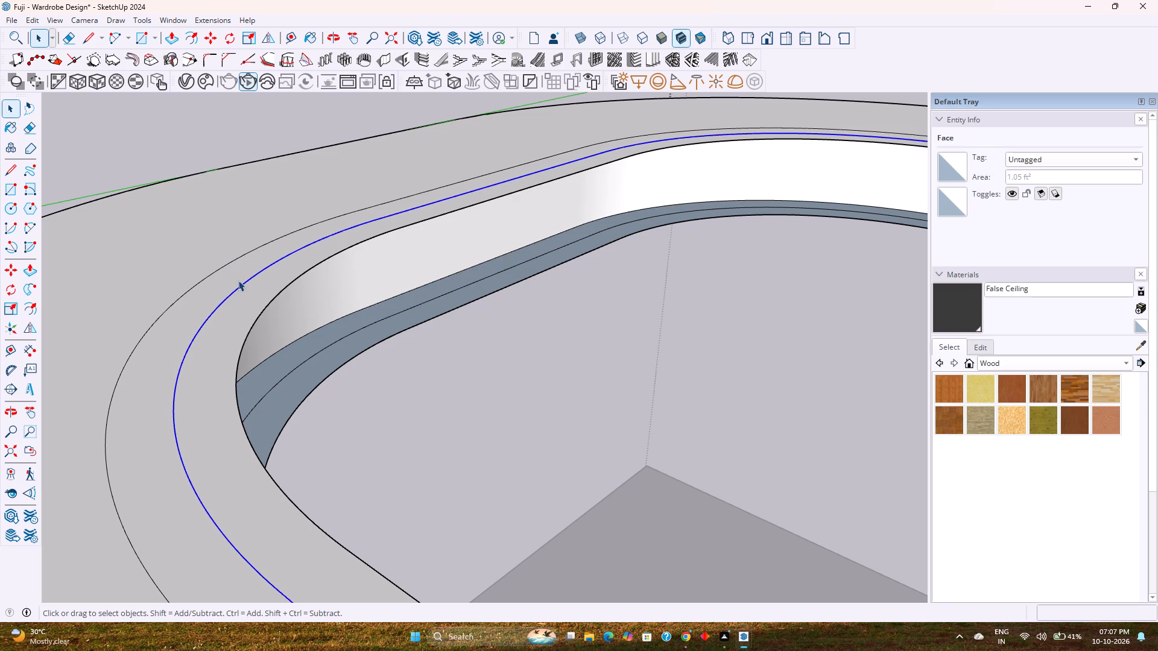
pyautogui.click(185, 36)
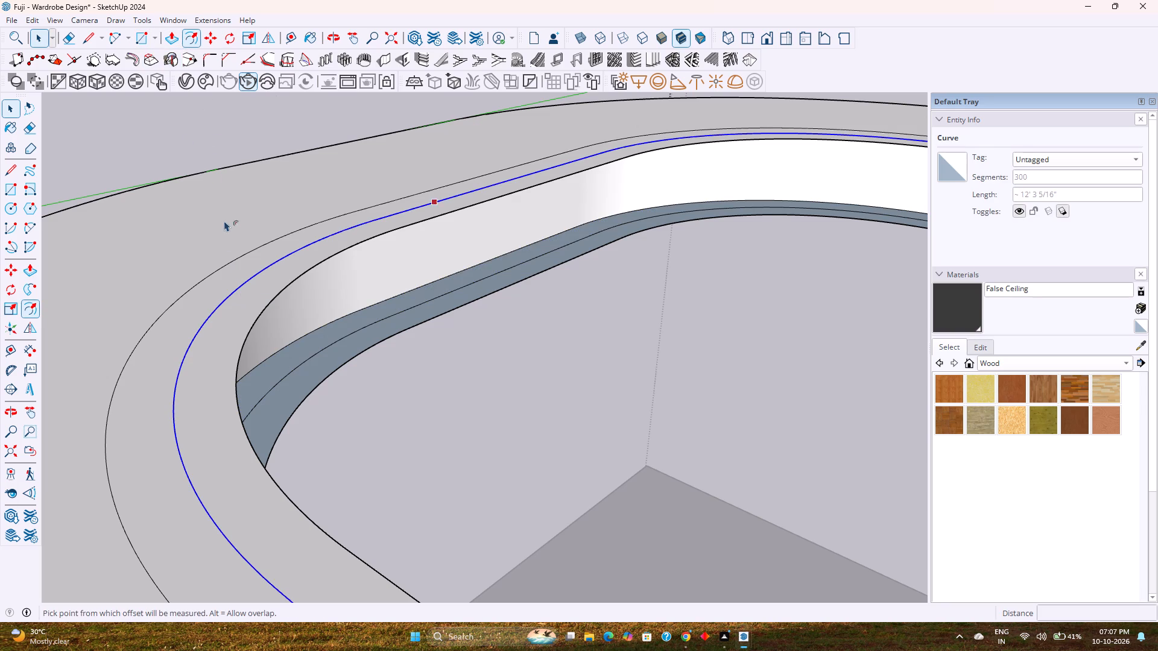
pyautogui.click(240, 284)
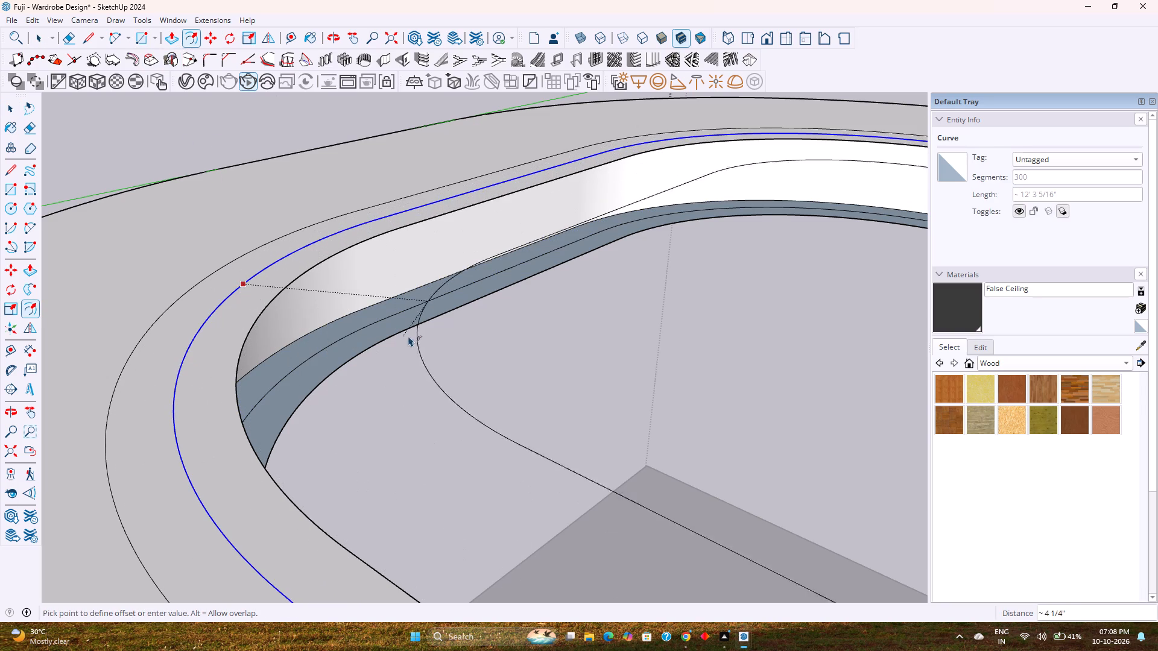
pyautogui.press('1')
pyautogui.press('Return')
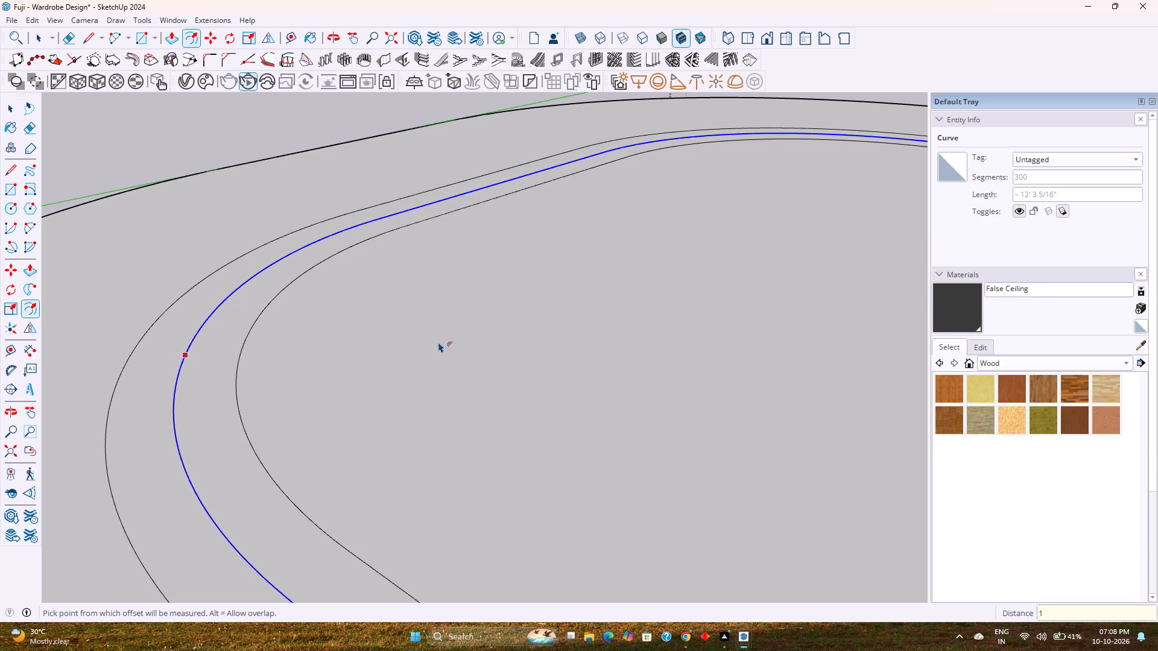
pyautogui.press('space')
# Examine the lower ring's underside, opening and strips from below and at its rounded corners.
pyautogui.moveTo(370, 459); pyautogui.dragTo(367, 180, button='middle')
pyautogui.scroll(-6, 373, 186)
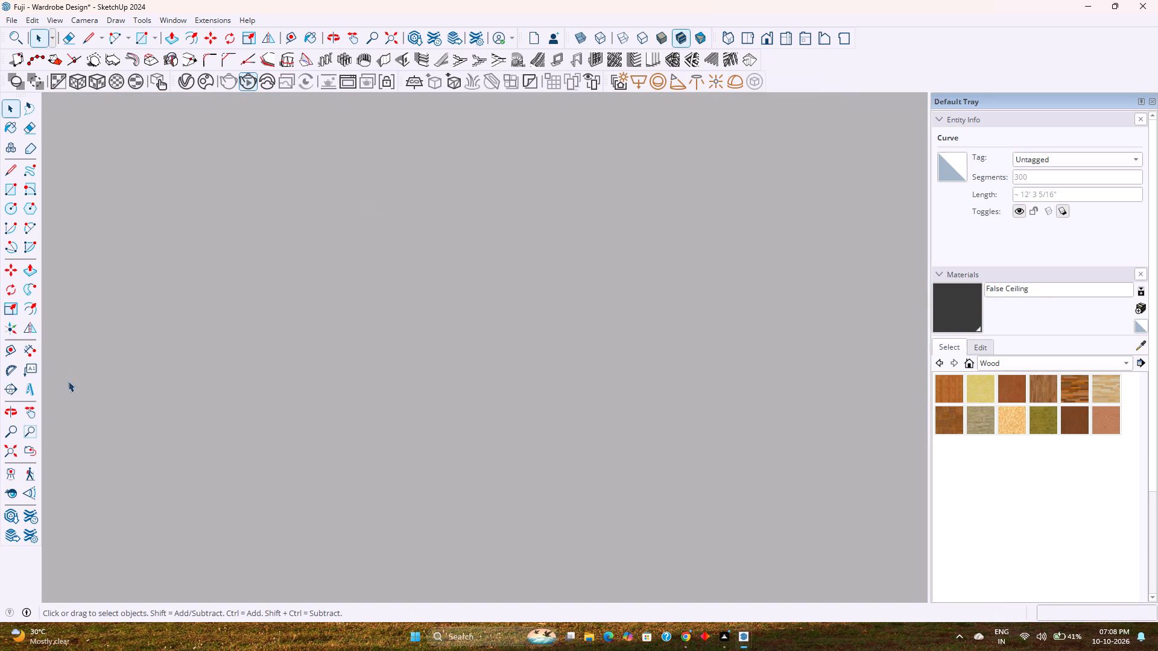
pyautogui.click(11, 452)
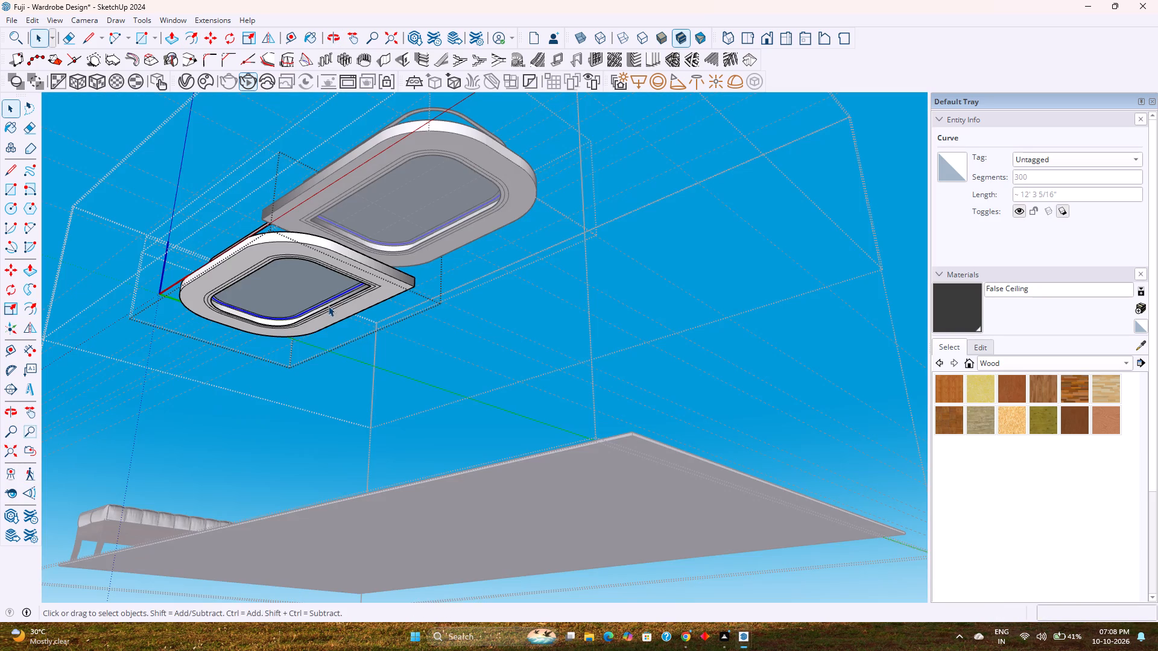
pyautogui.scroll(15, 317, 286)
pyautogui.click(209, 299)
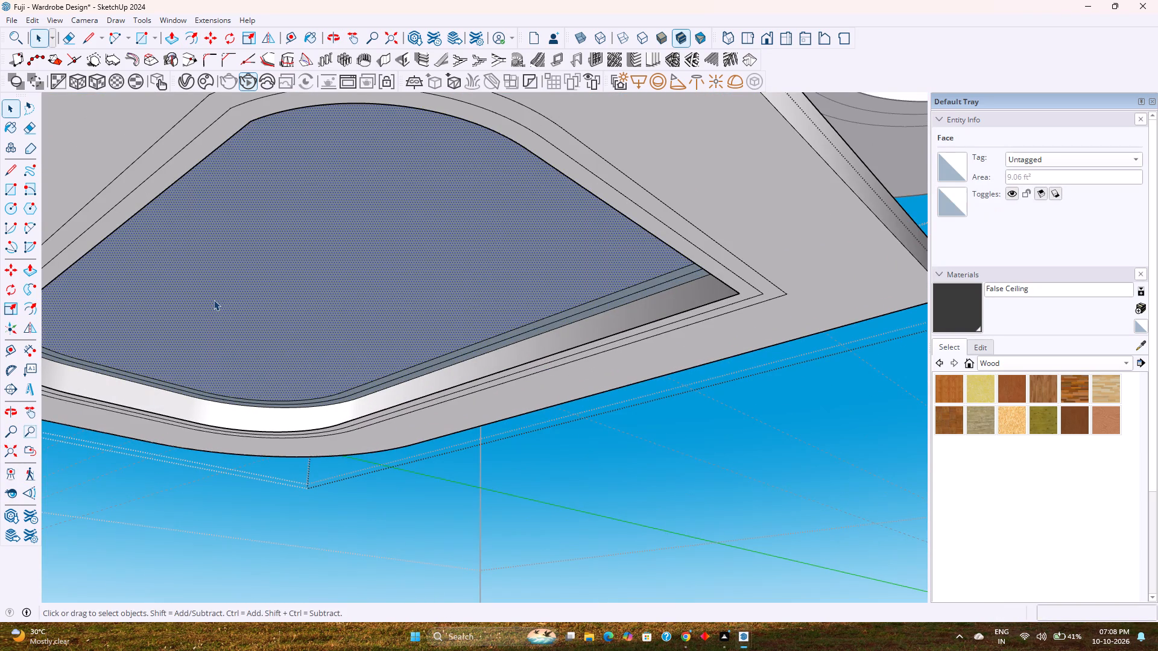
pyautogui.scroll(1, 214, 300)
pyautogui.moveTo(214, 300); pyautogui.dragTo(578, 286, button='middle')
pyautogui.scroll(4, 570, 279)
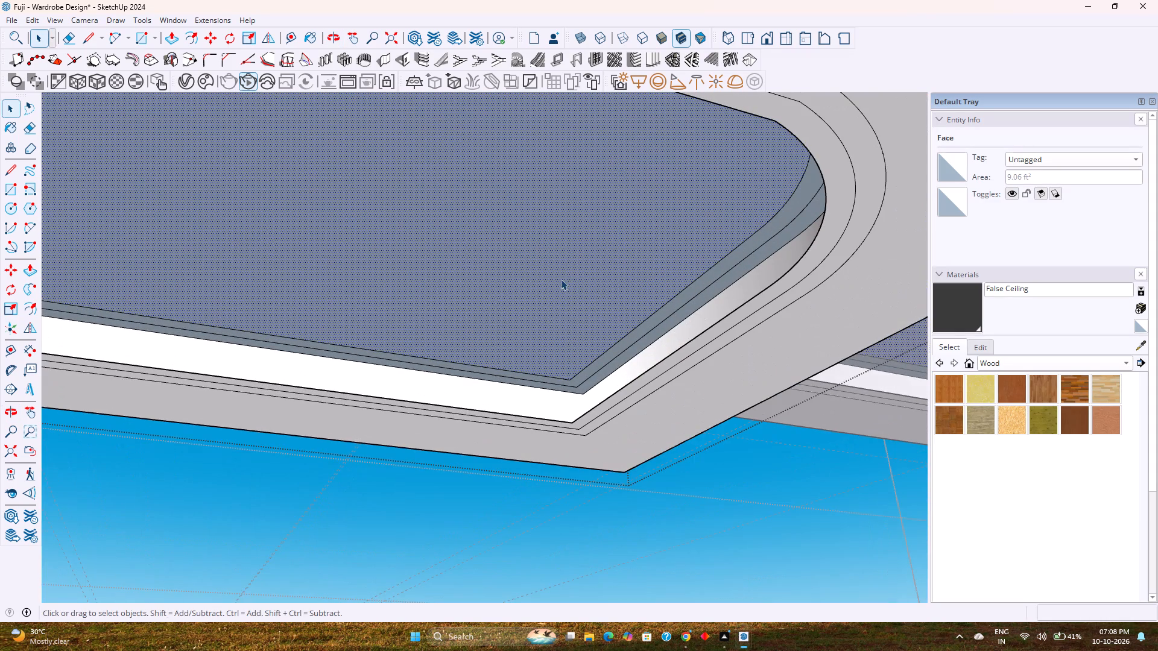
pyautogui.moveTo(565, 281); pyautogui.dragTo(601, 344, button='middle')
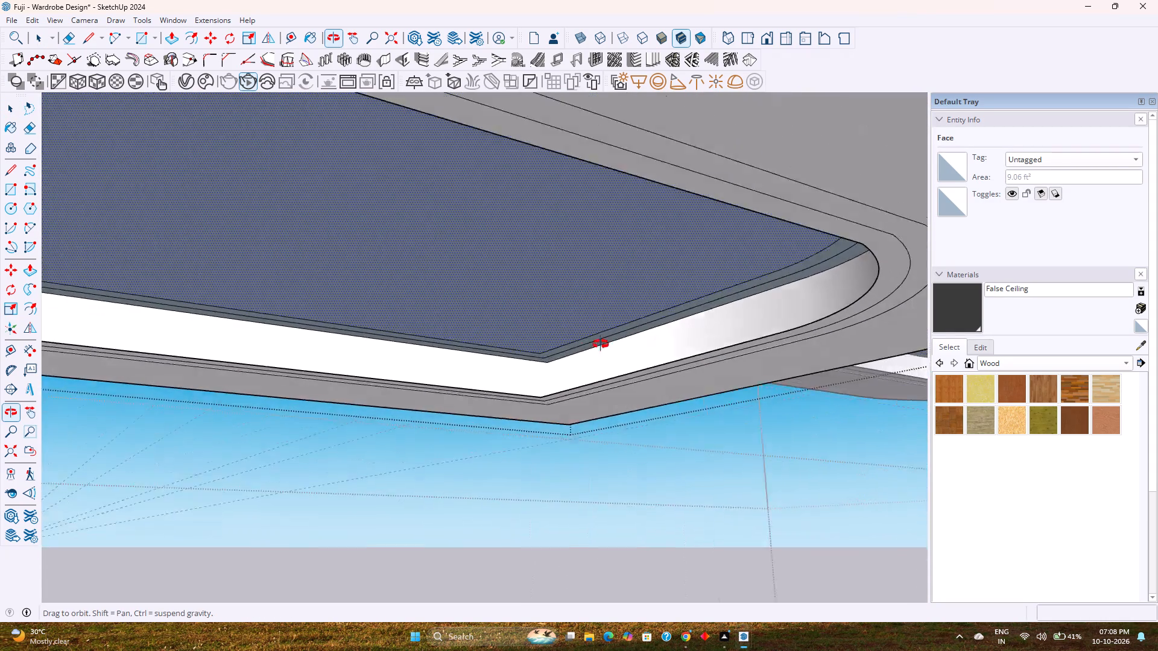
pyautogui.moveTo(601, 344); pyautogui.dragTo(333, 335, button='middle')
pyautogui.scroll(-3, 331, 335)
pyautogui.keyDown('shift'); pyautogui.moveTo(328, 336); pyautogui.dragTo(683, 339, button='middle'); pyautogui.keyUp('shift')
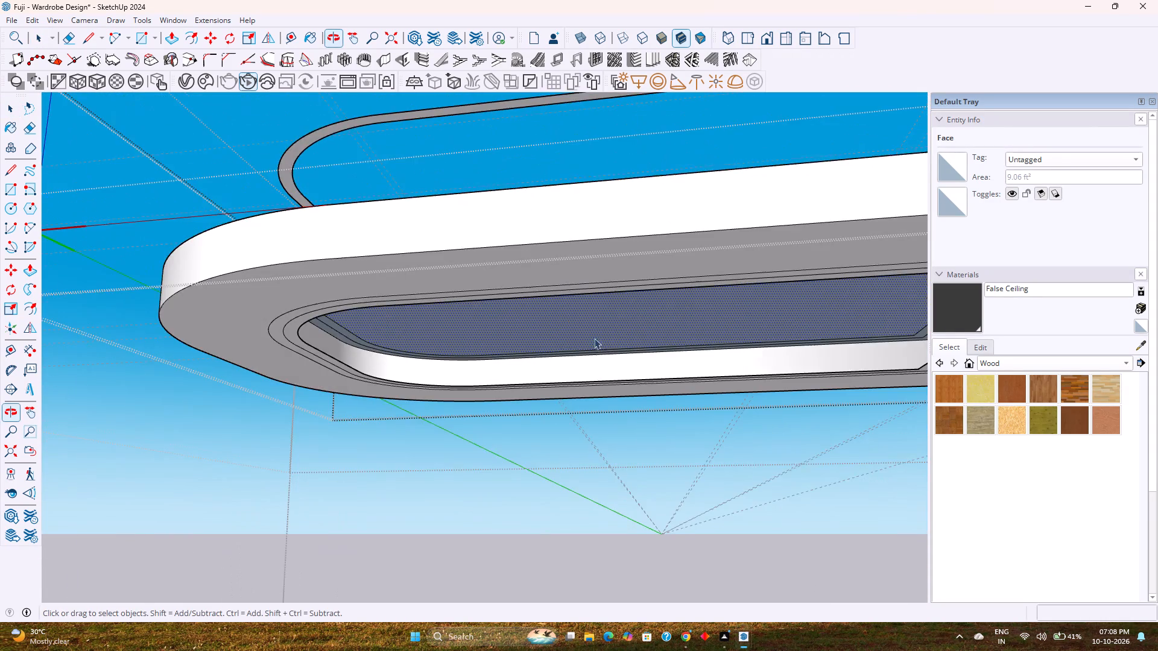
pyautogui.scroll(-3, 594, 338)
# Undo the strip edits and the lower ring's 3" extrusion, going back to the flat ring with its two strips.
pyautogui.hotkey('ctrl', 'z')
pyautogui.hotkey('ctrl', 'z')
pyautogui.hotkey('ctrl', 'z')
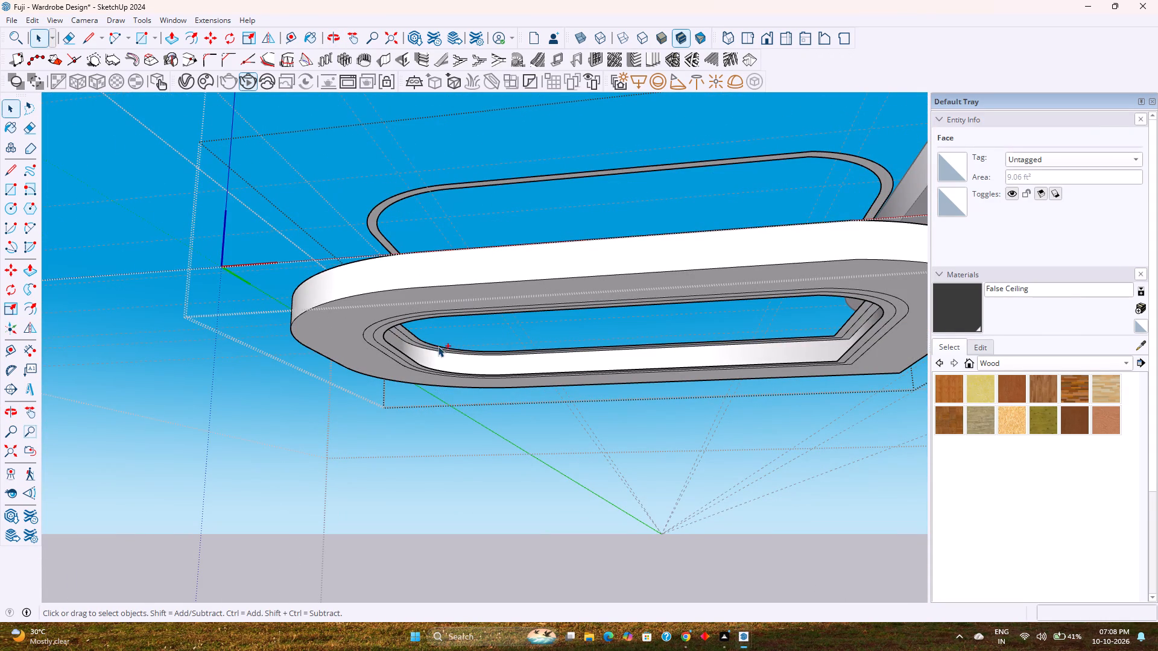
pyautogui.hotkey('ctrl', 'z')
pyautogui.hotkey('ctrl', 'z')
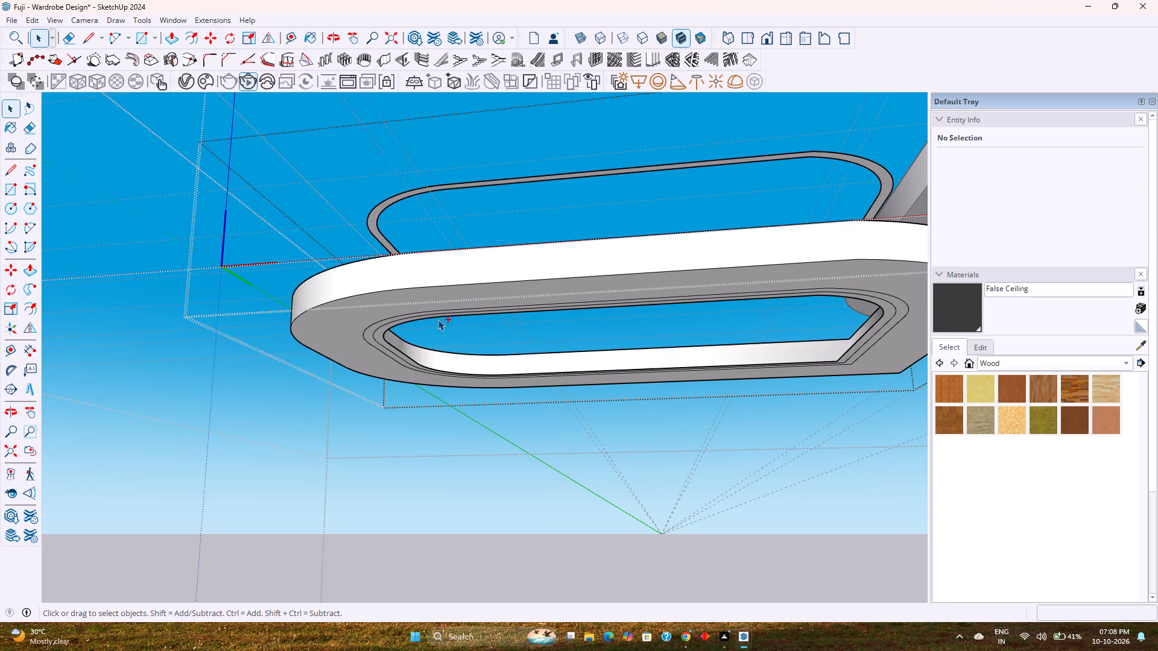
pyautogui.moveTo(455, 295); pyautogui.dragTo(418, 370, button='middle')
pyautogui.hotkey('ctrl', 'z')
pyautogui.hotkey('ctrl', 'z')
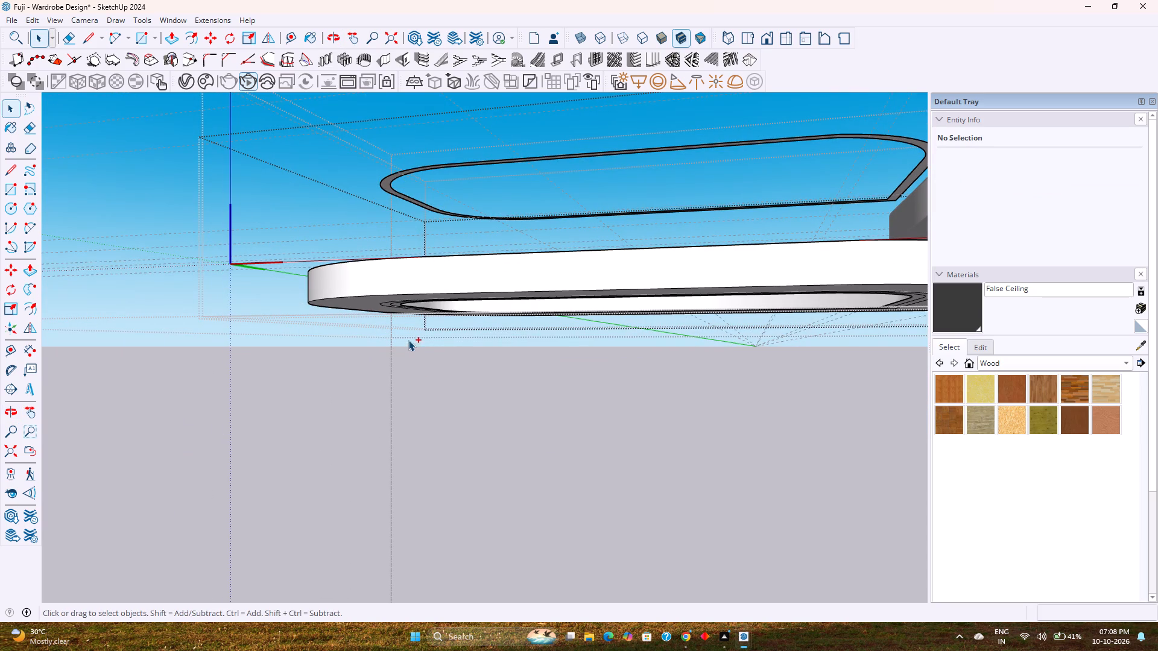
pyautogui.hotkey('ctrl', 'z')
pyautogui.scroll(2, 393, 323)
pyautogui.moveTo(392, 323); pyautogui.dragTo(376, 263, button='middle')
pyautogui.scroll(9, 393, 337)
pyautogui.hotkey('ctrl', 'z')
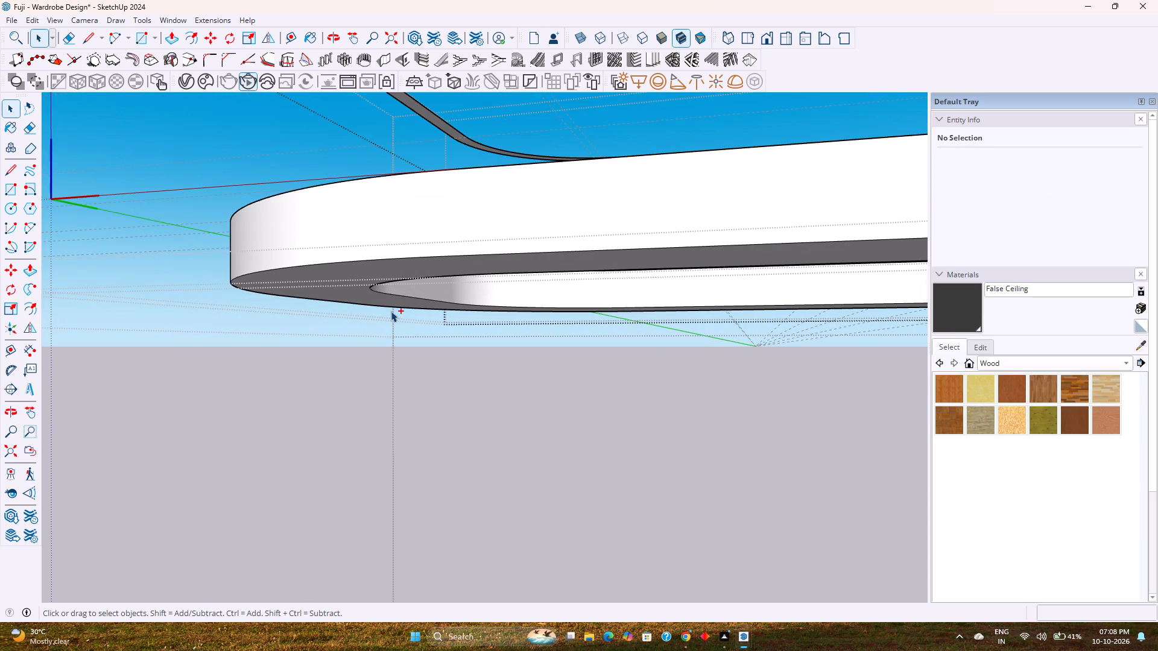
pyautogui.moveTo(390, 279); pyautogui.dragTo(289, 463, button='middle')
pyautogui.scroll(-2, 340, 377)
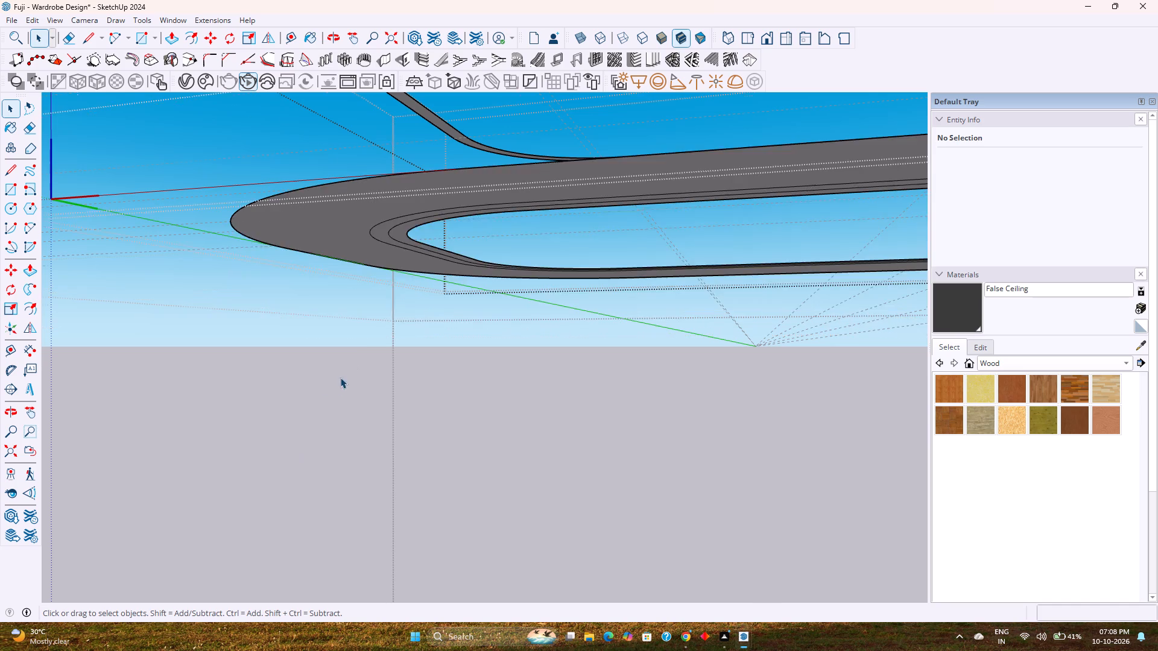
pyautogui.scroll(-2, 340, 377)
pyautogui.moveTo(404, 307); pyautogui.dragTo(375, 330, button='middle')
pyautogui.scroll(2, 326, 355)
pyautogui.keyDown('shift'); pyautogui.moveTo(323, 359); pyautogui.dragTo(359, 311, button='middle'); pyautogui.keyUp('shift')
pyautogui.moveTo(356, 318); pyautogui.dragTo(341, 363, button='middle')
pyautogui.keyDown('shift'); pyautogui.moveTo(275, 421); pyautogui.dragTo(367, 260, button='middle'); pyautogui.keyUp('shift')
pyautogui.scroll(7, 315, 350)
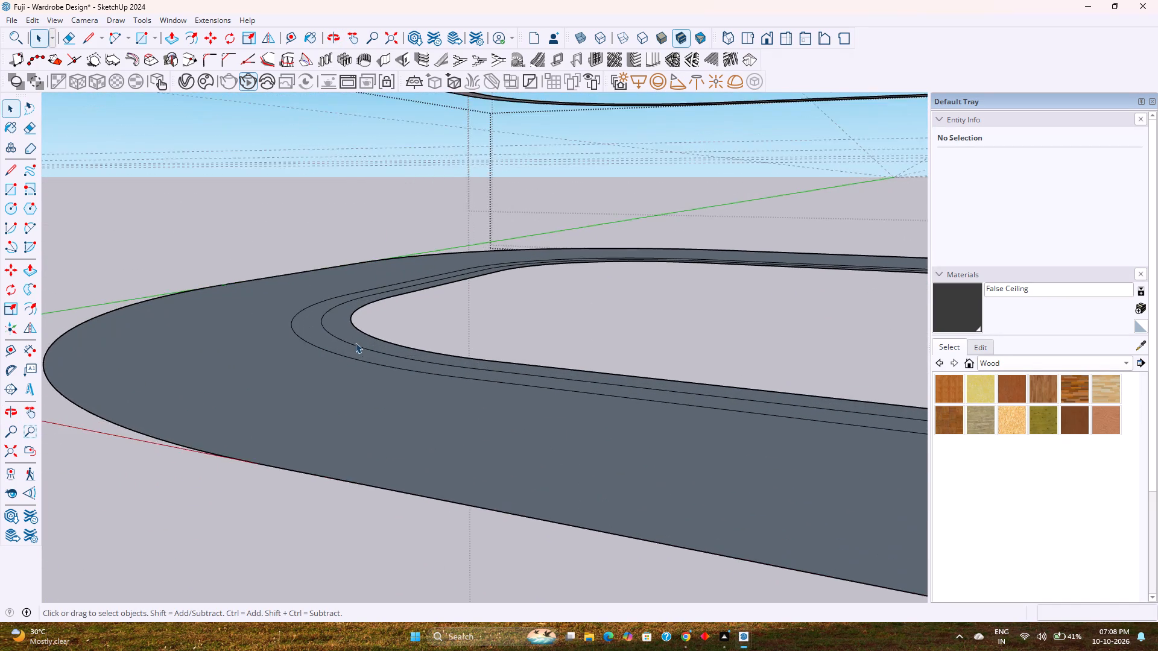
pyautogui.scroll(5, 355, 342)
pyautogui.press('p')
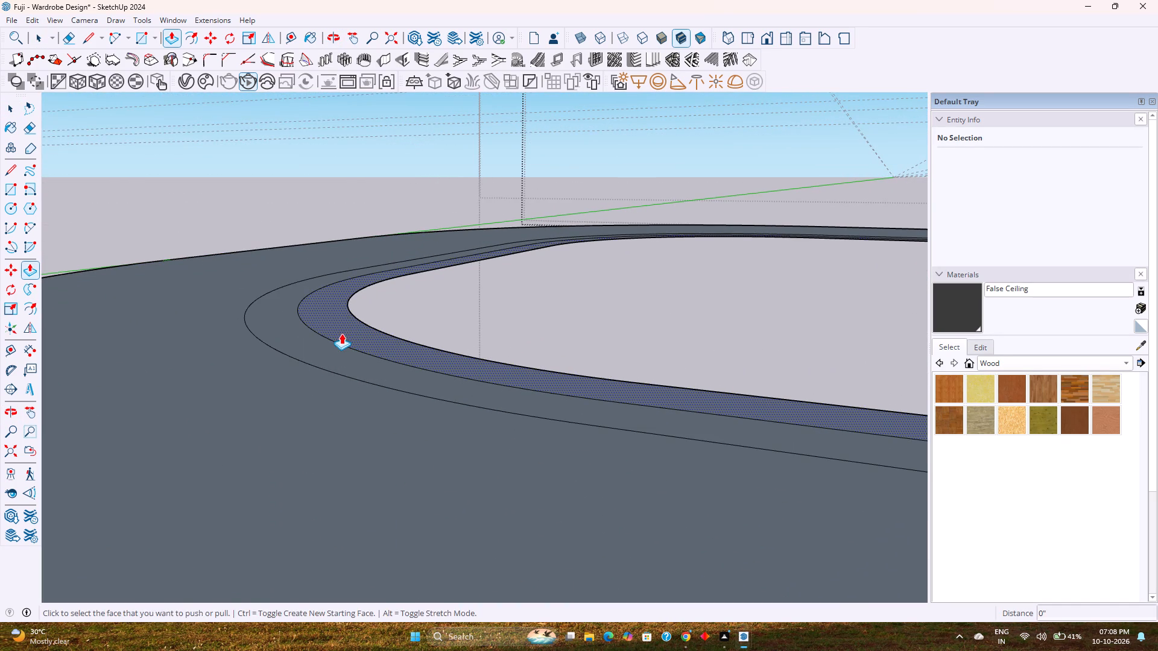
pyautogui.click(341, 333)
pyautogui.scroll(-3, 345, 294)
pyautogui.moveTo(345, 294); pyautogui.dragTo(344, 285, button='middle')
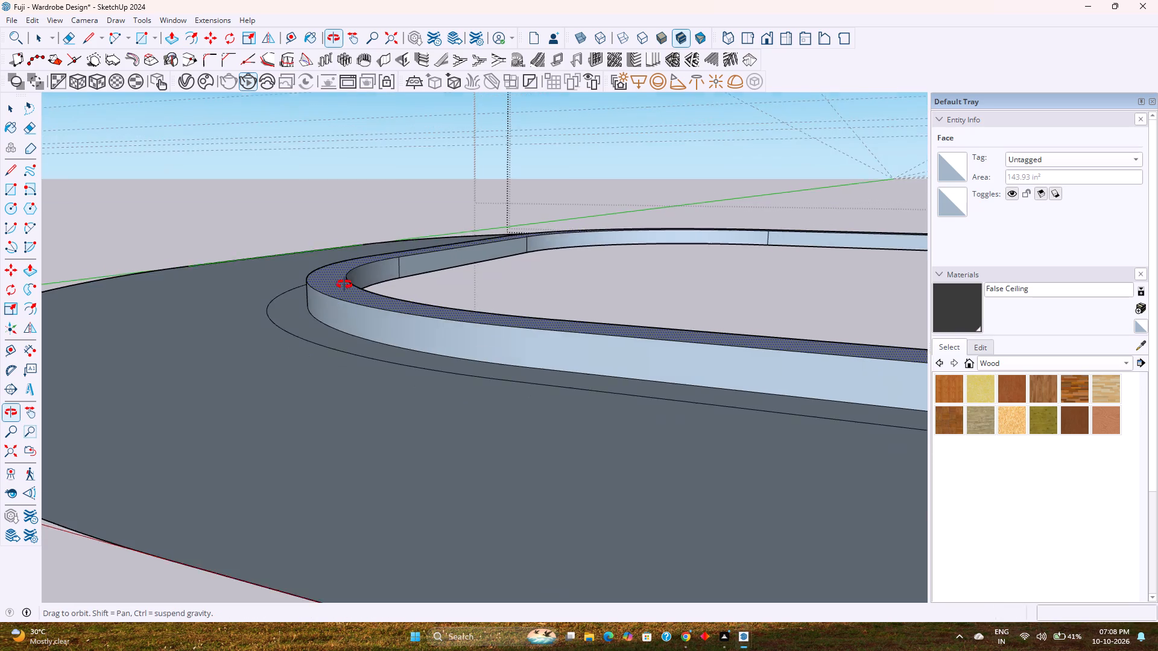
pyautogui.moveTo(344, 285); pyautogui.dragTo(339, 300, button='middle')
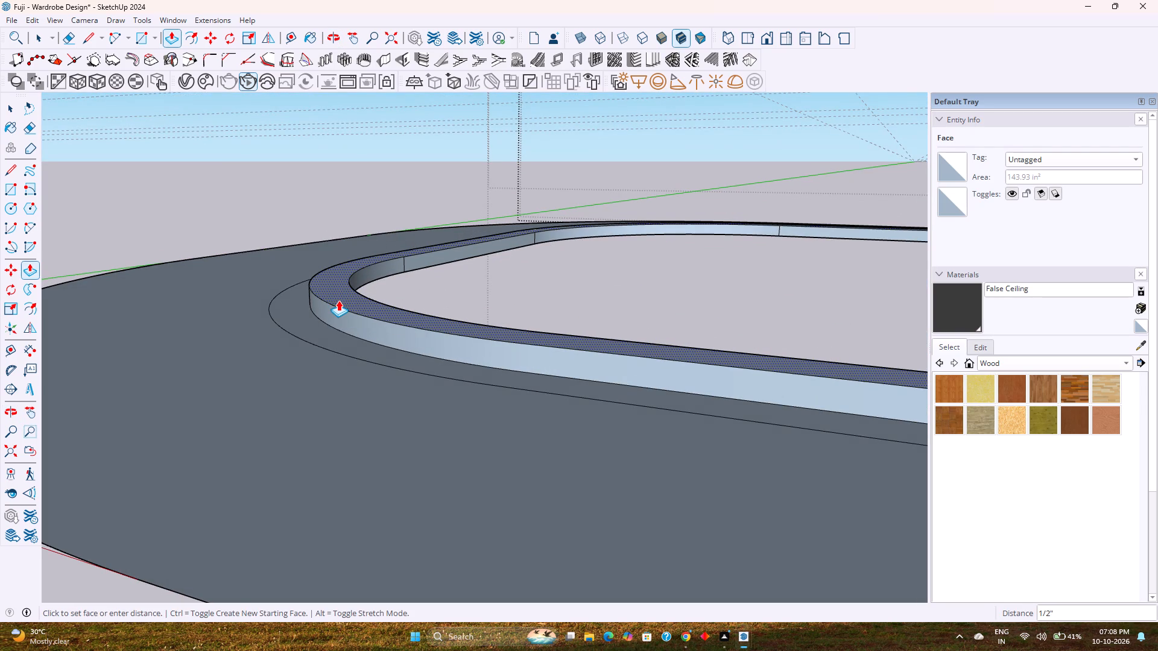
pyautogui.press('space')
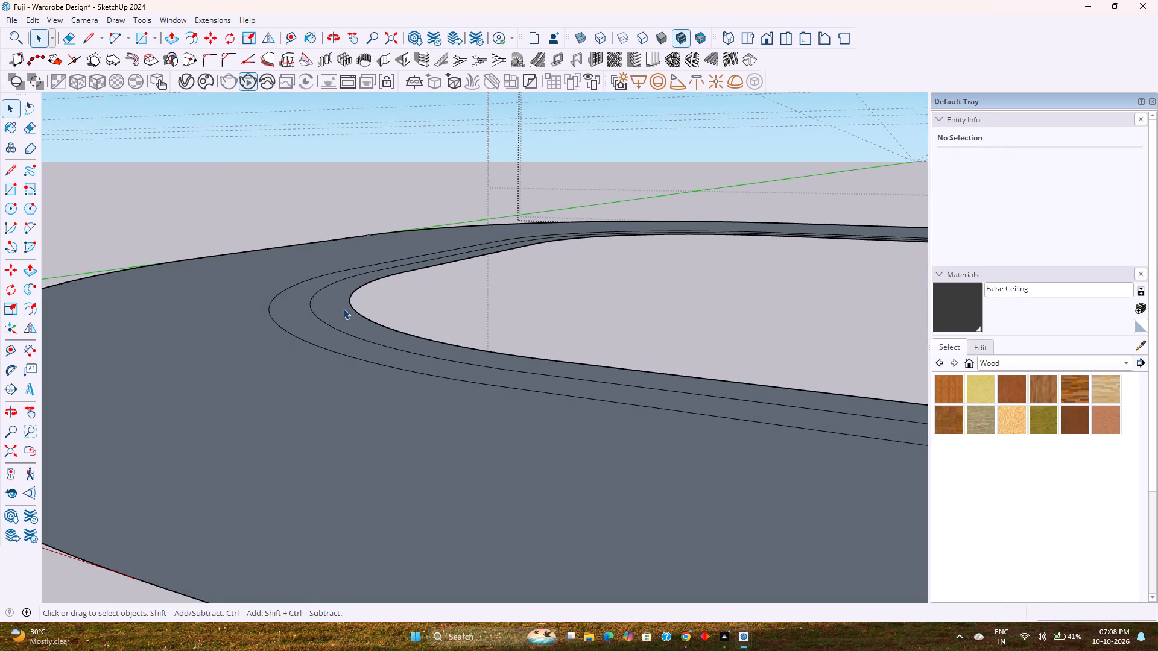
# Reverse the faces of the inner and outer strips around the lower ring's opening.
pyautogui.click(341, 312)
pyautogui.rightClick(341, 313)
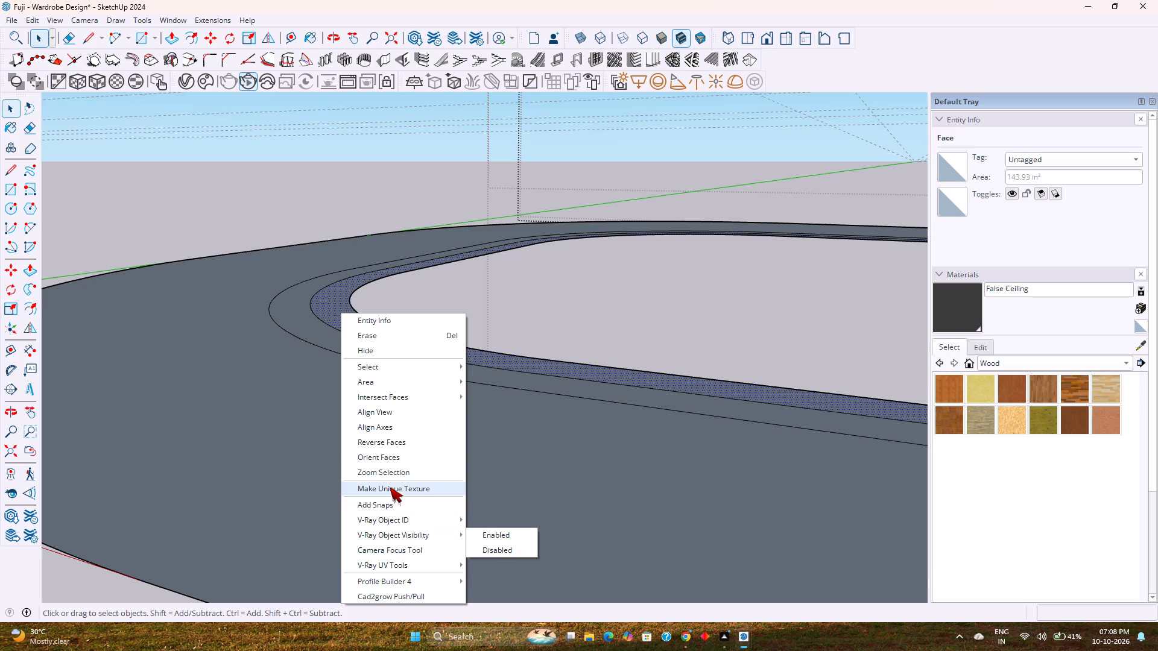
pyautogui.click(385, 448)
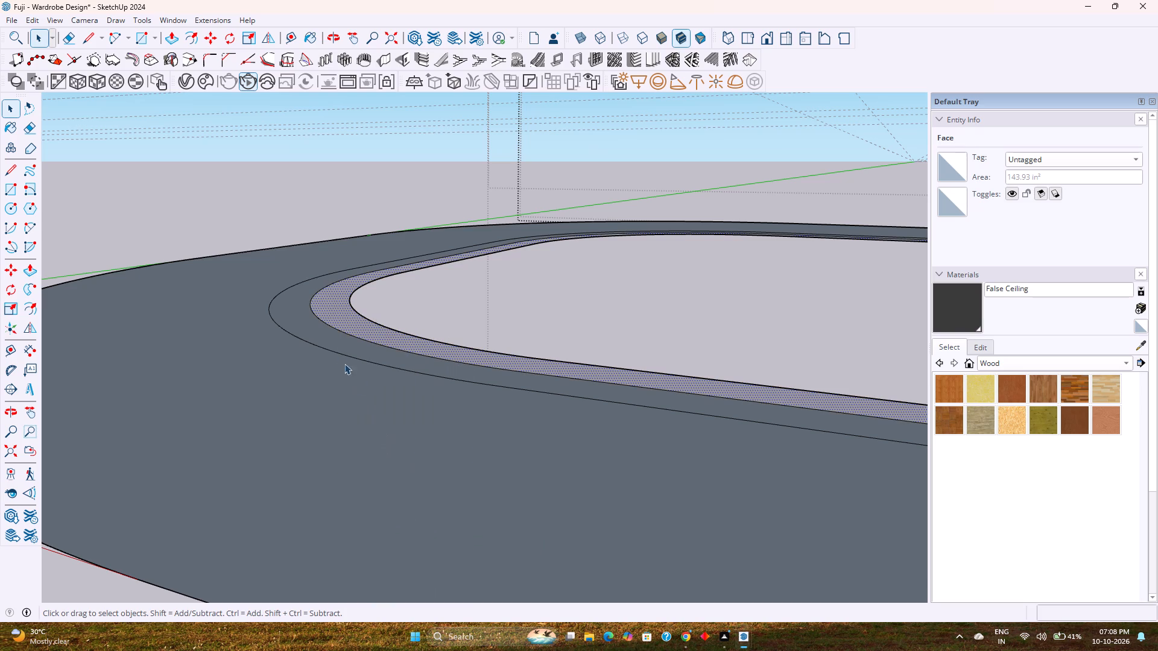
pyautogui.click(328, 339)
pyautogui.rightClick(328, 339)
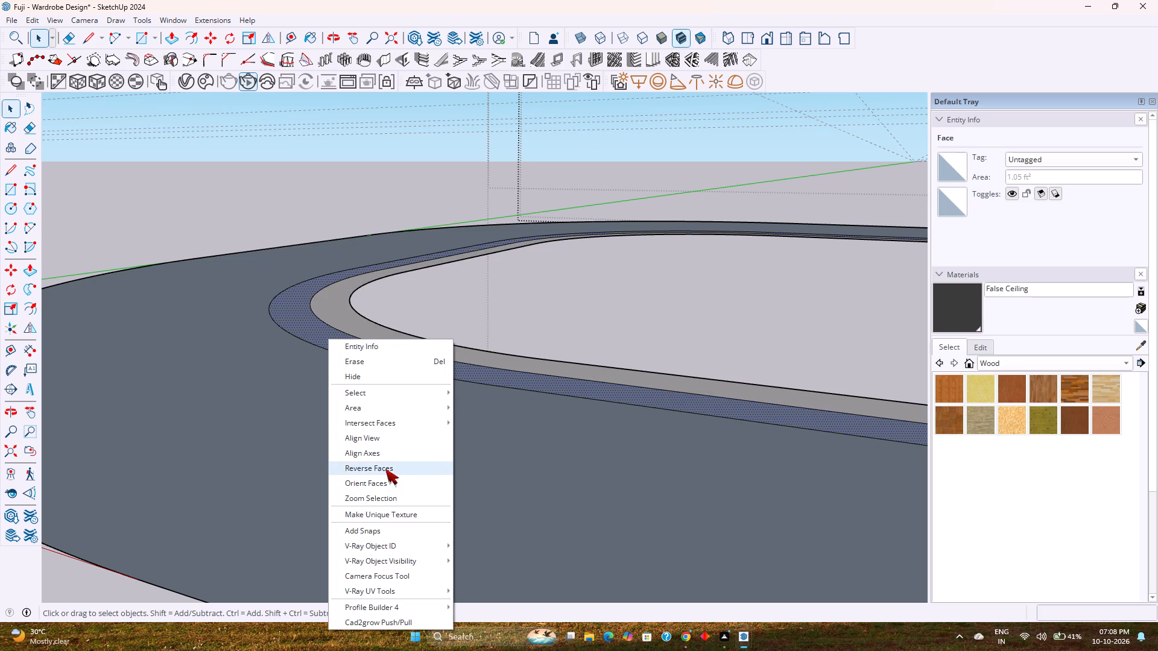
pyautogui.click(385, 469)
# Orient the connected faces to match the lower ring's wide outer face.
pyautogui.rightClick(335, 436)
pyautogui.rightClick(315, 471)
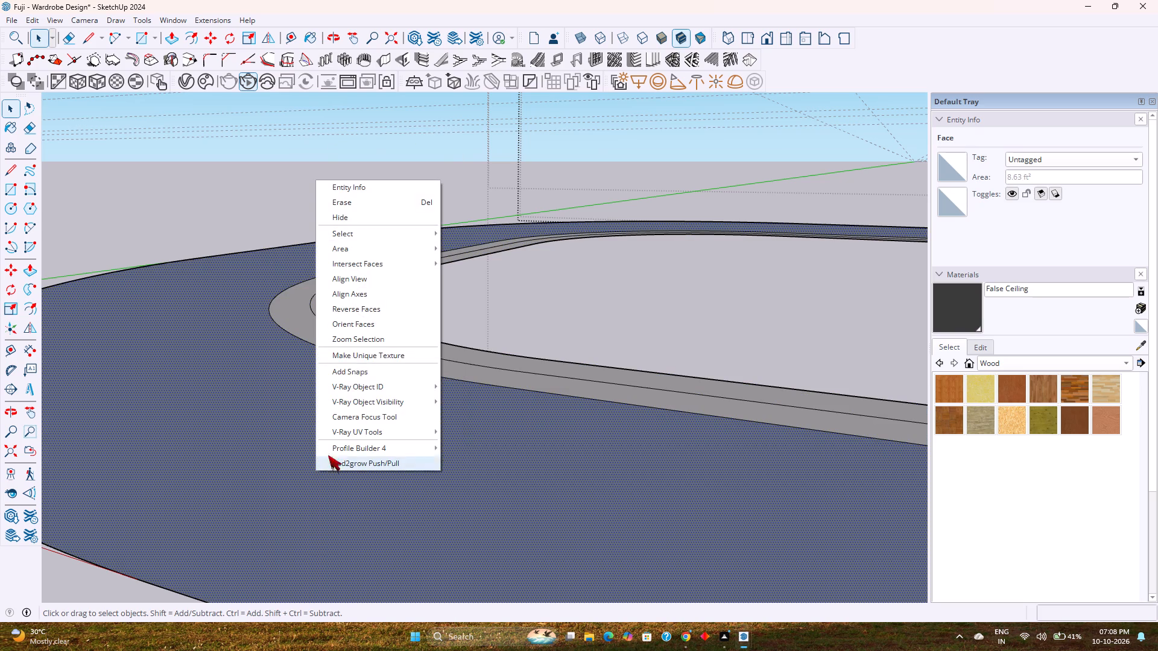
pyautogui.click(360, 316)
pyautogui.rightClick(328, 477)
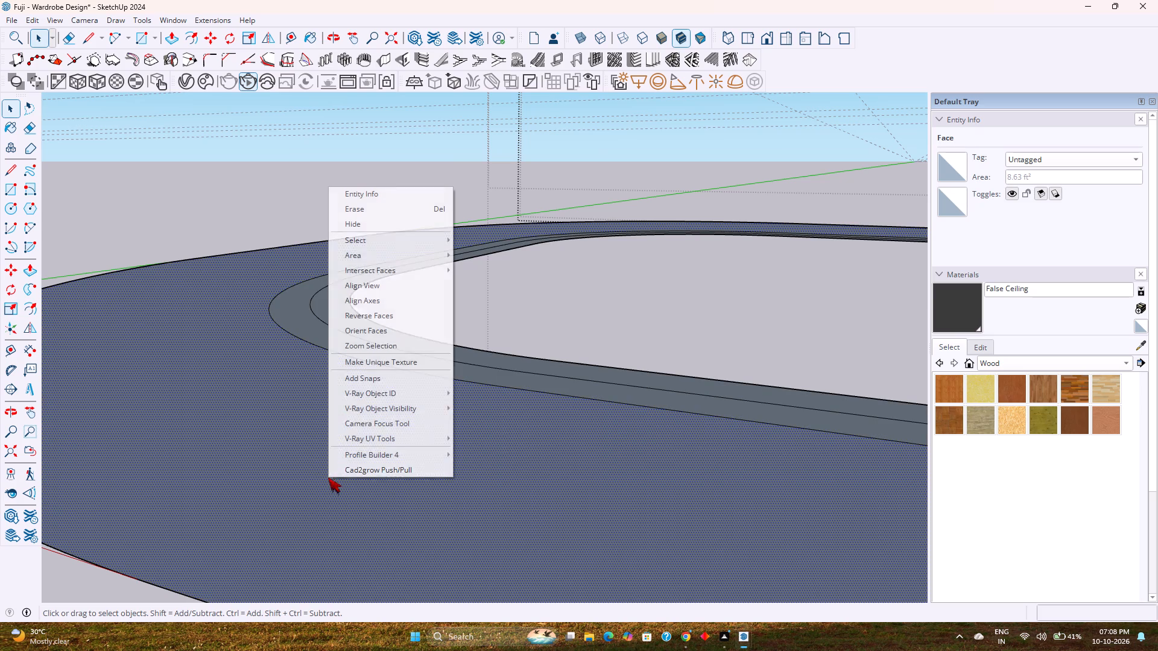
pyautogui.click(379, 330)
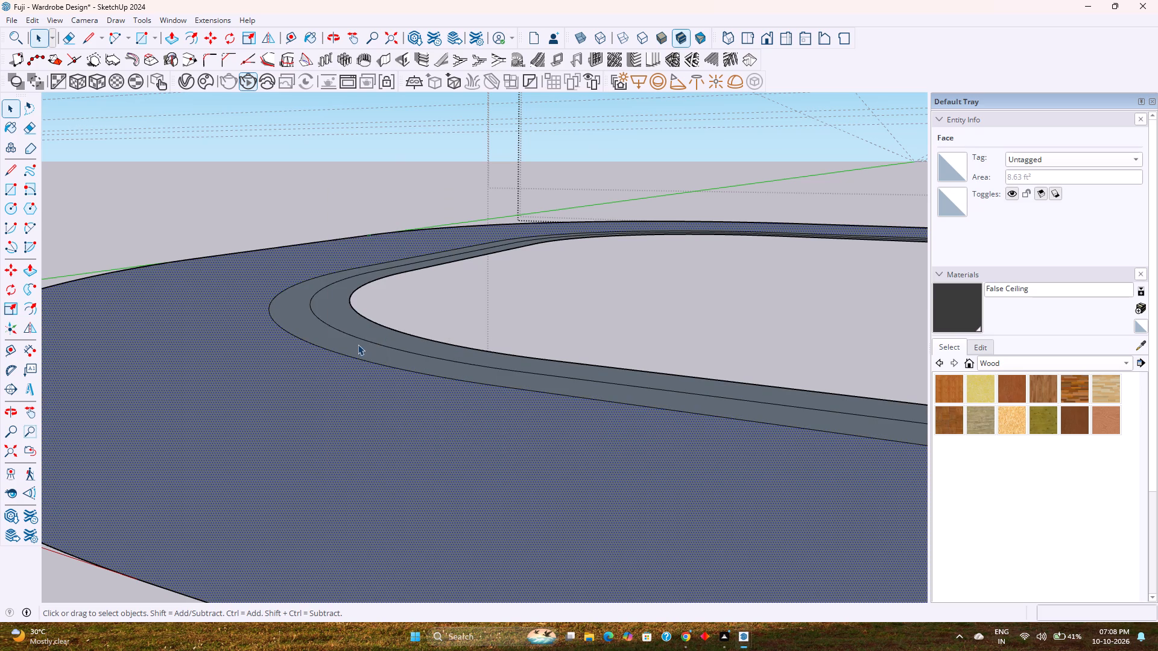
# Reverse the lower ring's wide face and the two strip faces around its opening.
pyautogui.rightClick(271, 410)
pyautogui.click(293, 245)
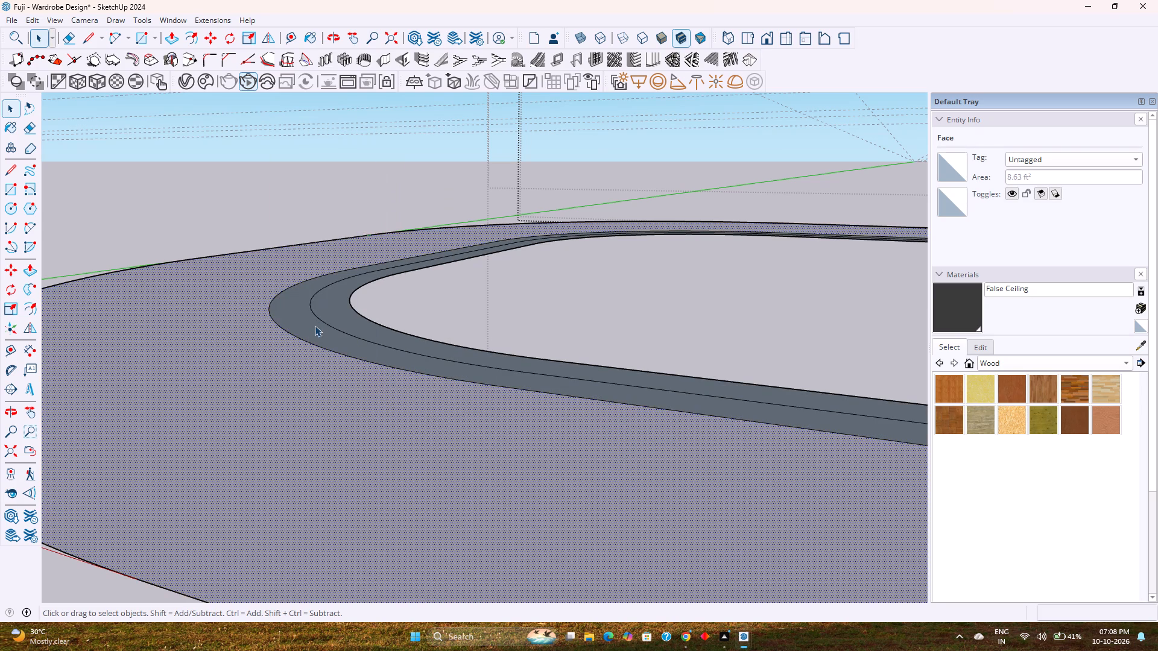
pyautogui.click(315, 325)
pyautogui.keyDown('ctrl'); pyautogui.click(331, 317); pyautogui.keyUp('ctrl')
pyautogui.rightClick(331, 317)
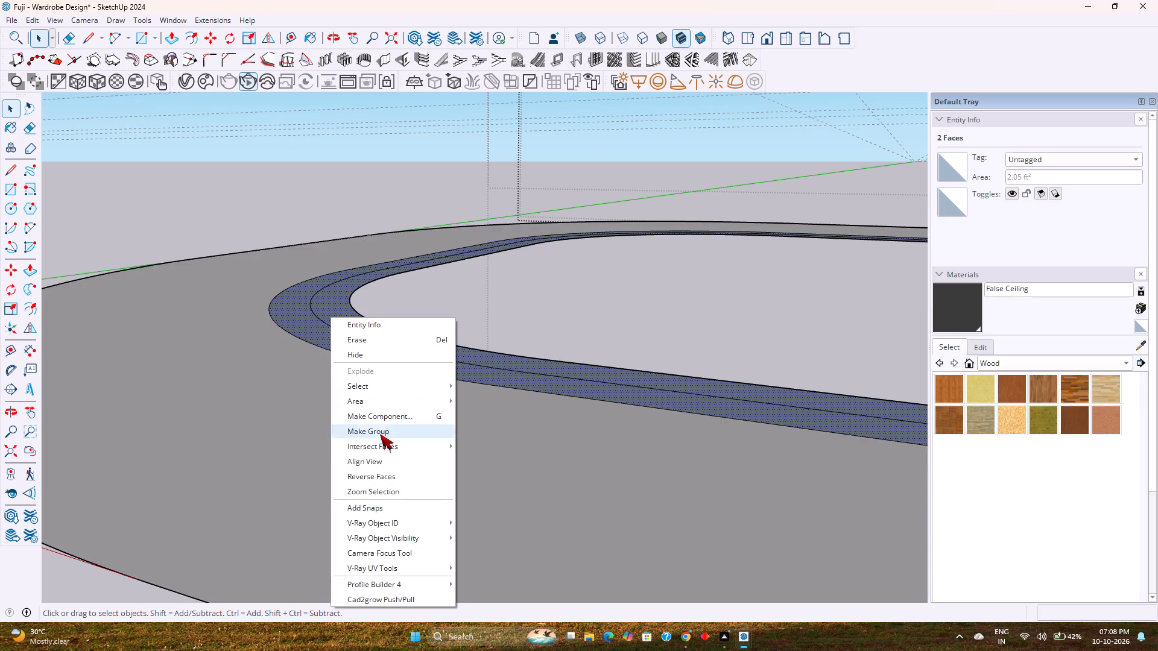
pyautogui.click(384, 474)
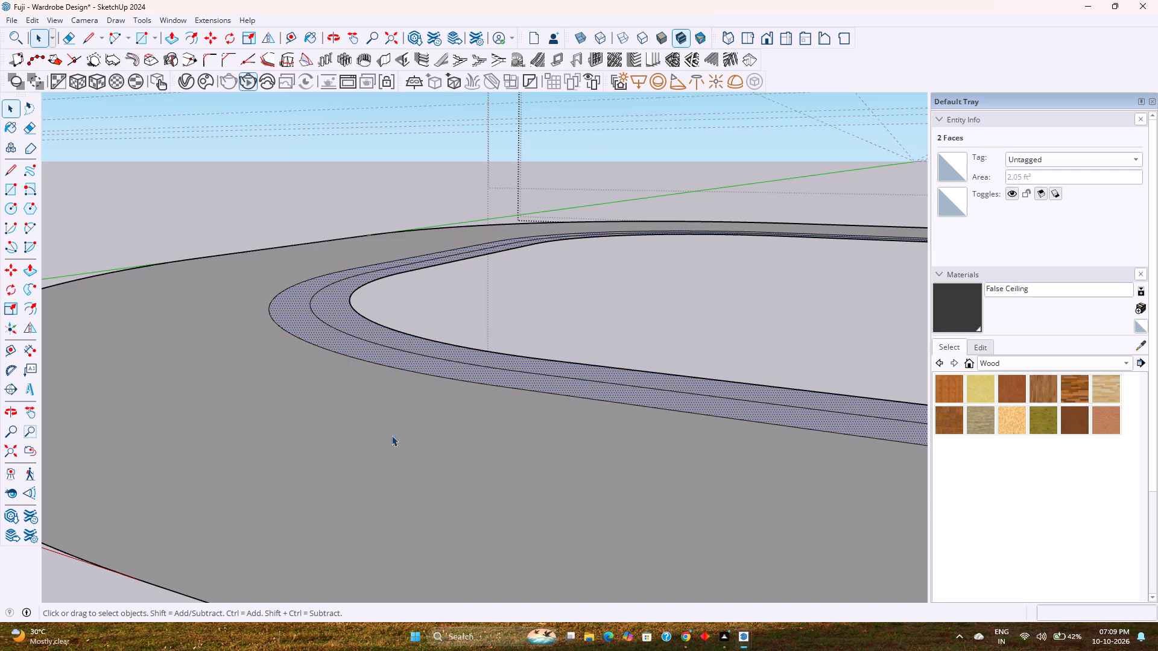
# Push/Pull the lower ring's wide outer face 2".
pyautogui.moveTo(408, 415); pyautogui.dragTo(240, 494, button='middle')
pyautogui.press('p')
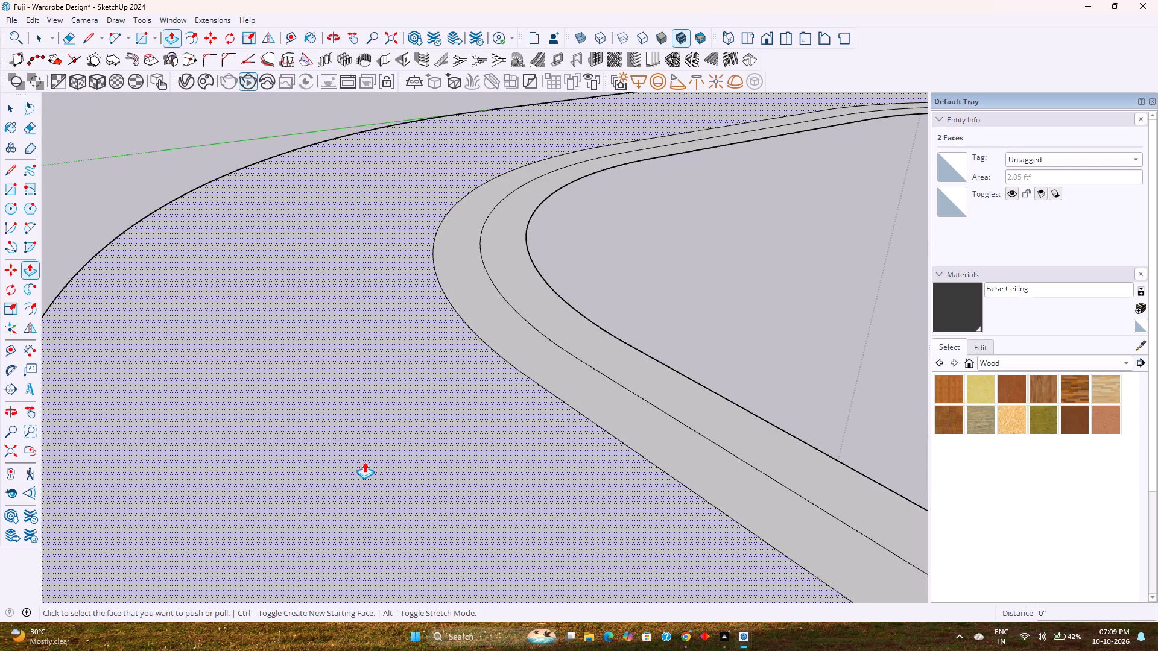
pyautogui.click(364, 462)
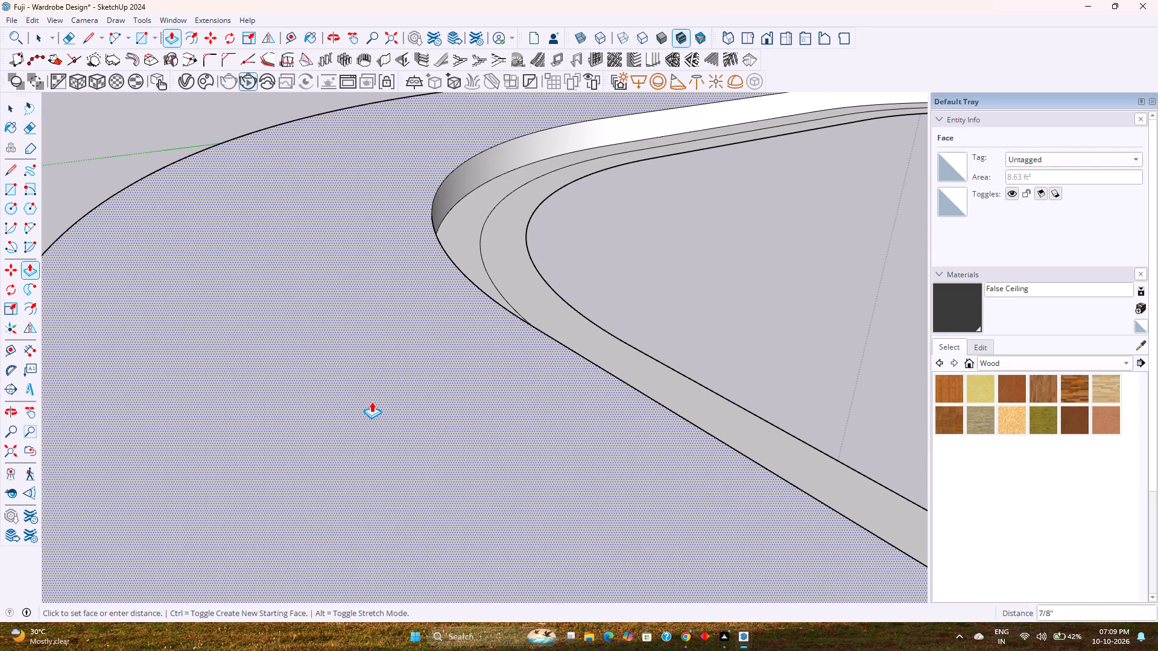
pyautogui.press('2')
pyautogui.press('Return')
# Push/Pull the inner strip beside the ring's opening 1".
pyautogui.scroll(-3, 517, 211)
pyautogui.scroll(-3, 516, 366)
pyautogui.moveTo(517, 276); pyautogui.dragTo(312, 345, button='middle')
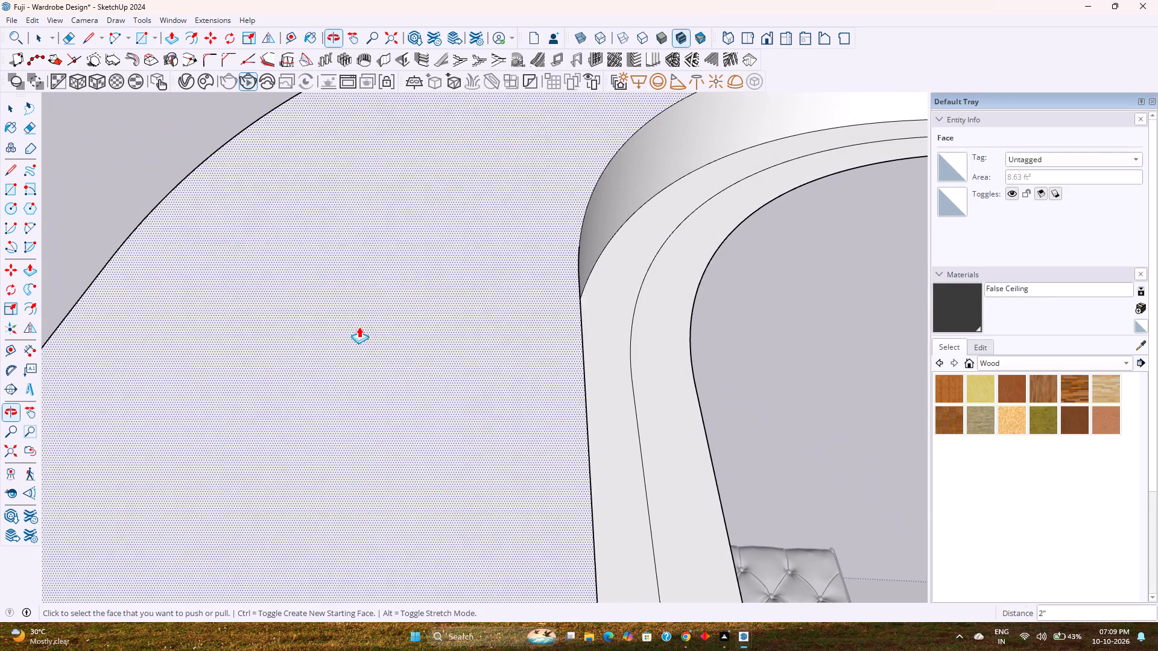
pyautogui.click(662, 319)
pyautogui.press('1')
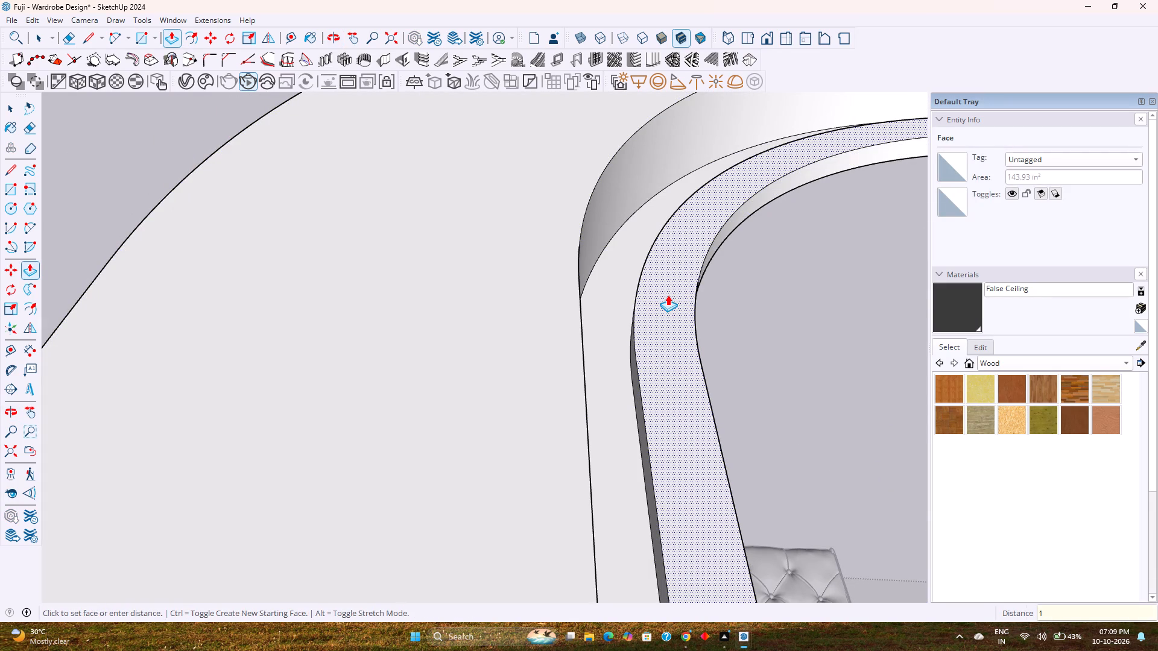
pyautogui.press('Return')
# Push/Pull the outer strip next to the wide ring face 0.5".
pyautogui.scroll(-8, 610, 345)
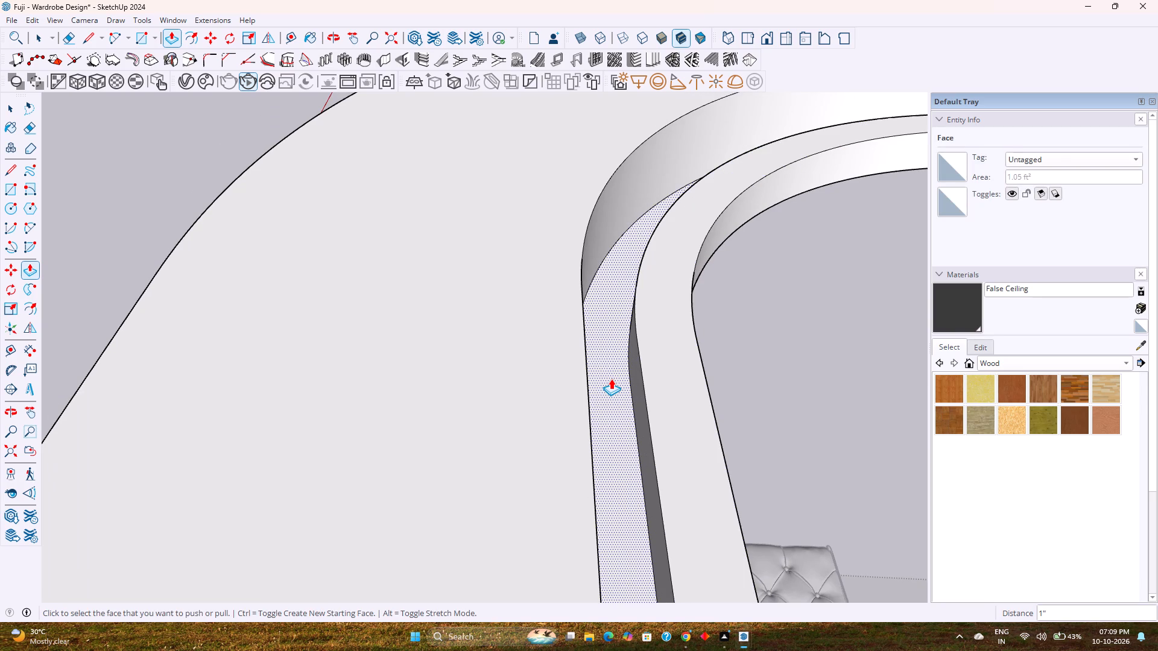
pyautogui.click(611, 379)
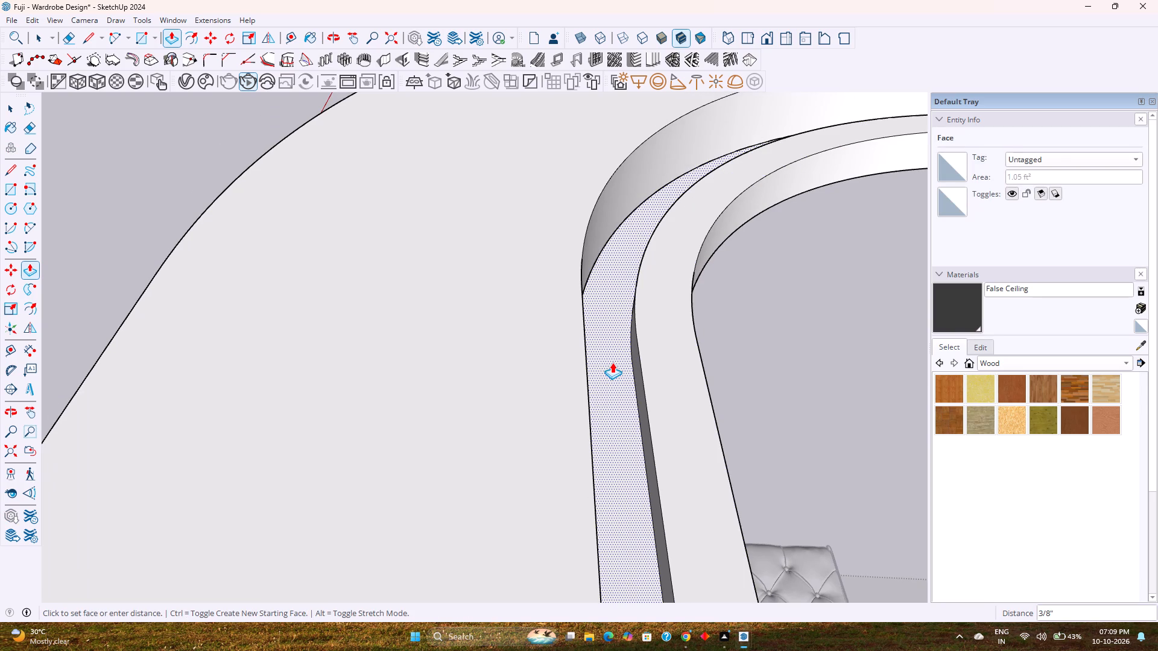
pyautogui.write('0.')
pyautogui.press('5')
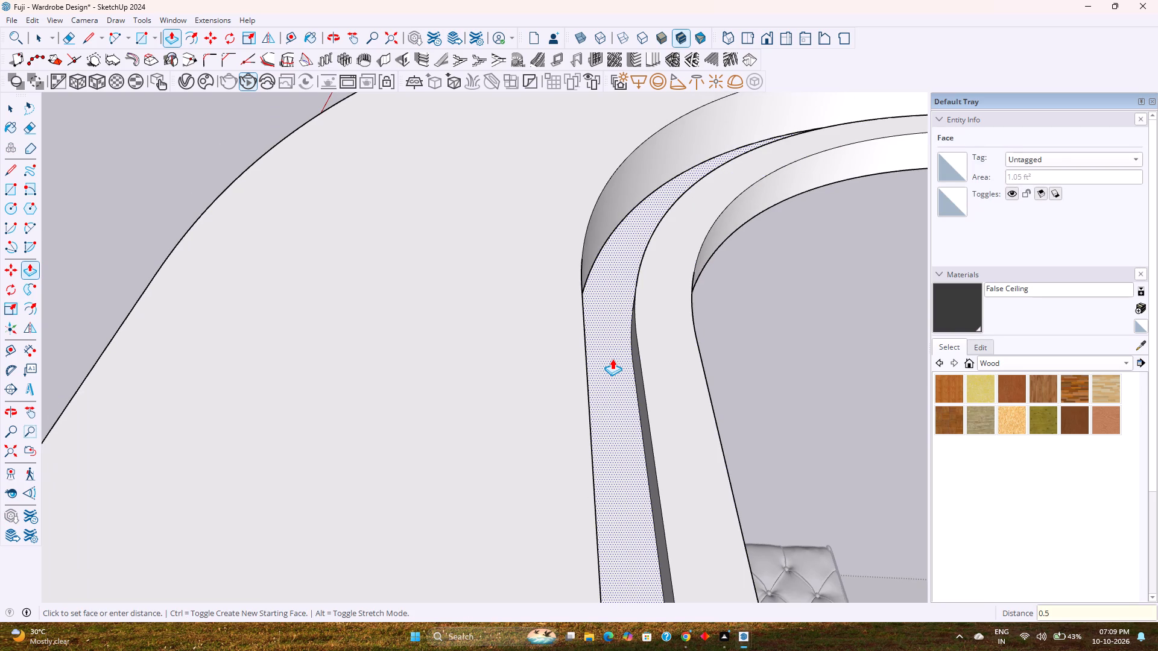
pyautogui.press('Return')
# On the lower ring's underside, offset the wide face's inner edge 2" inward to the edge of the opening.
pyautogui.scroll(-8, 612, 359)
pyautogui.moveTo(594, 374); pyautogui.dragTo(707, 207, button='middle')
pyautogui.scroll(-5, 674, 247)
pyautogui.moveTo(482, 404); pyautogui.dragTo(604, 197, button='middle')
pyautogui.moveTo(612, 402); pyautogui.dragTo(437, 304, button='middle')
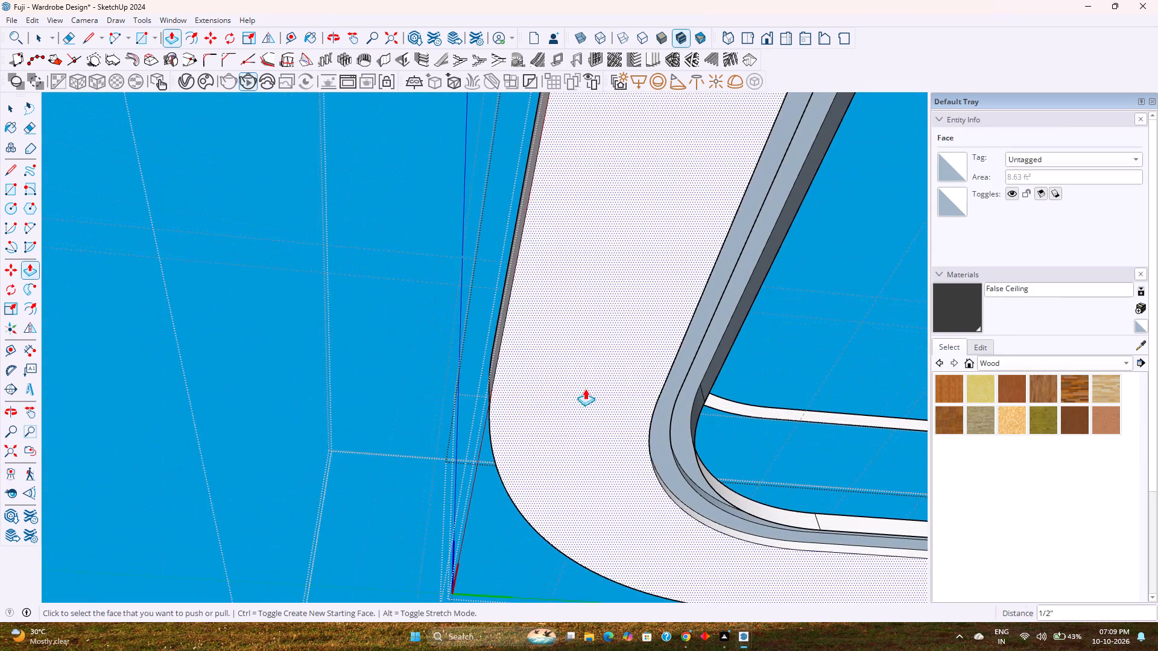
pyautogui.press('space')
pyautogui.click(671, 368)
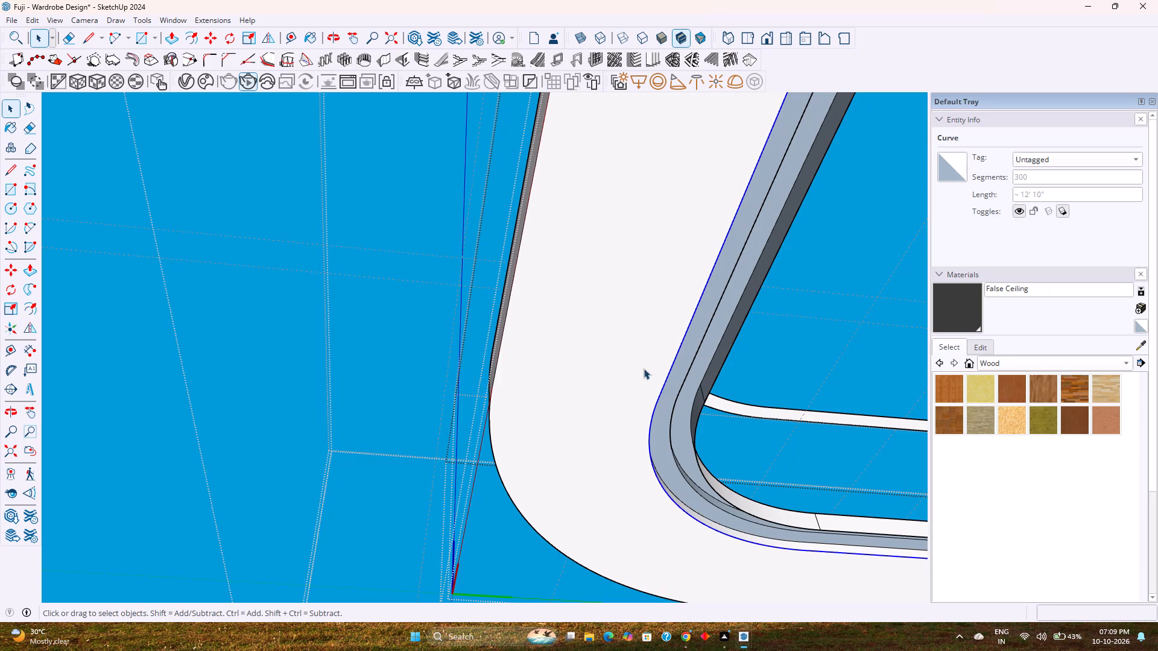
pyautogui.click(188, 39)
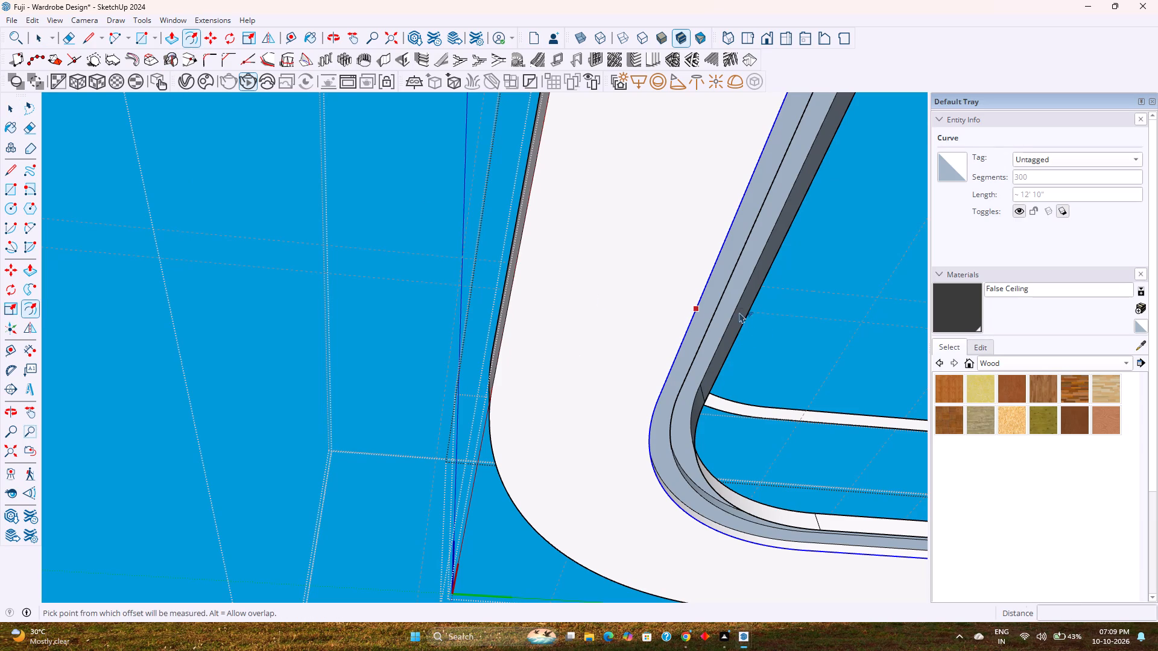
pyautogui.click(709, 304)
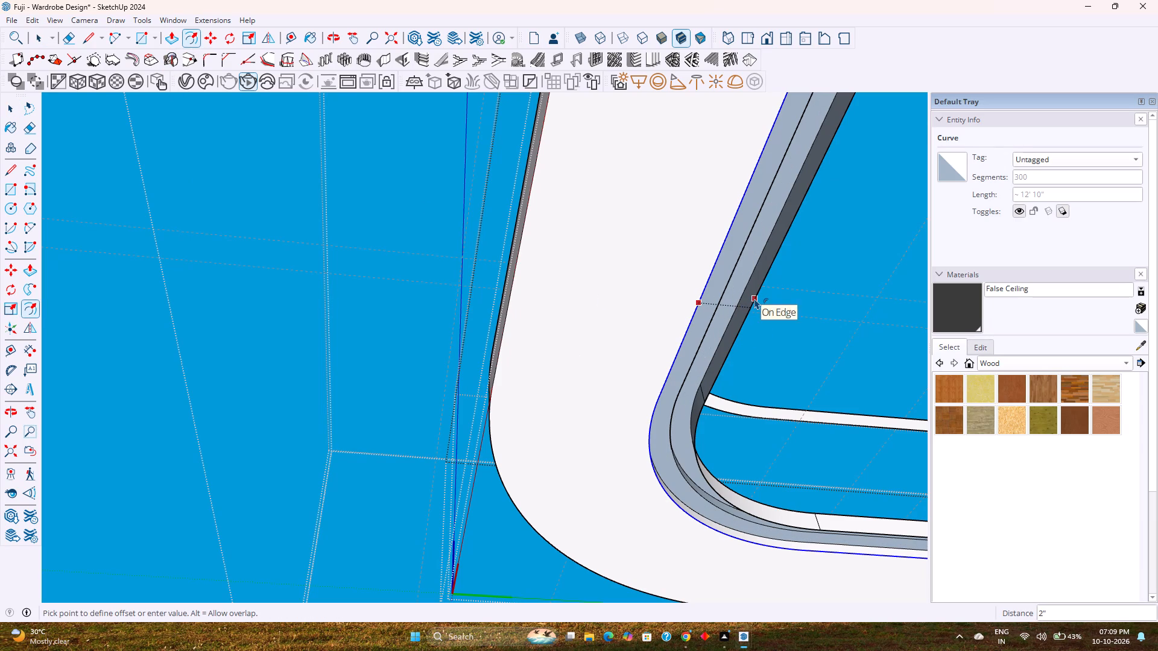
pyautogui.click(755, 298)
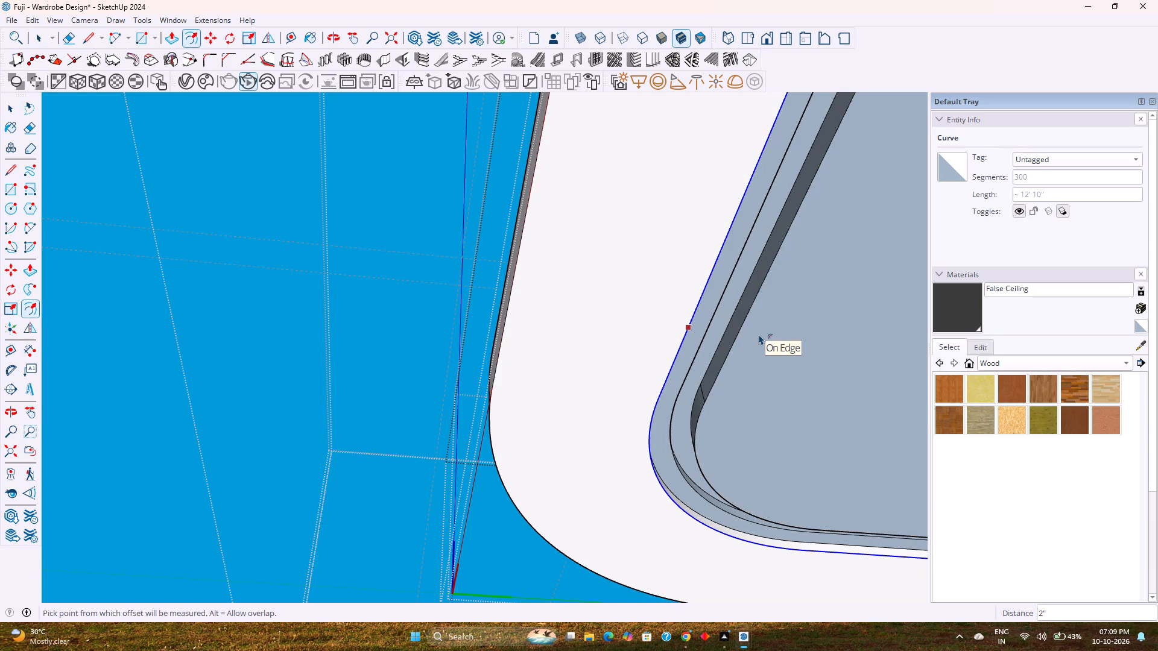
pyautogui.moveTo(759, 333); pyautogui.dragTo(662, 407, button='middle')
pyautogui.click(677, 288)
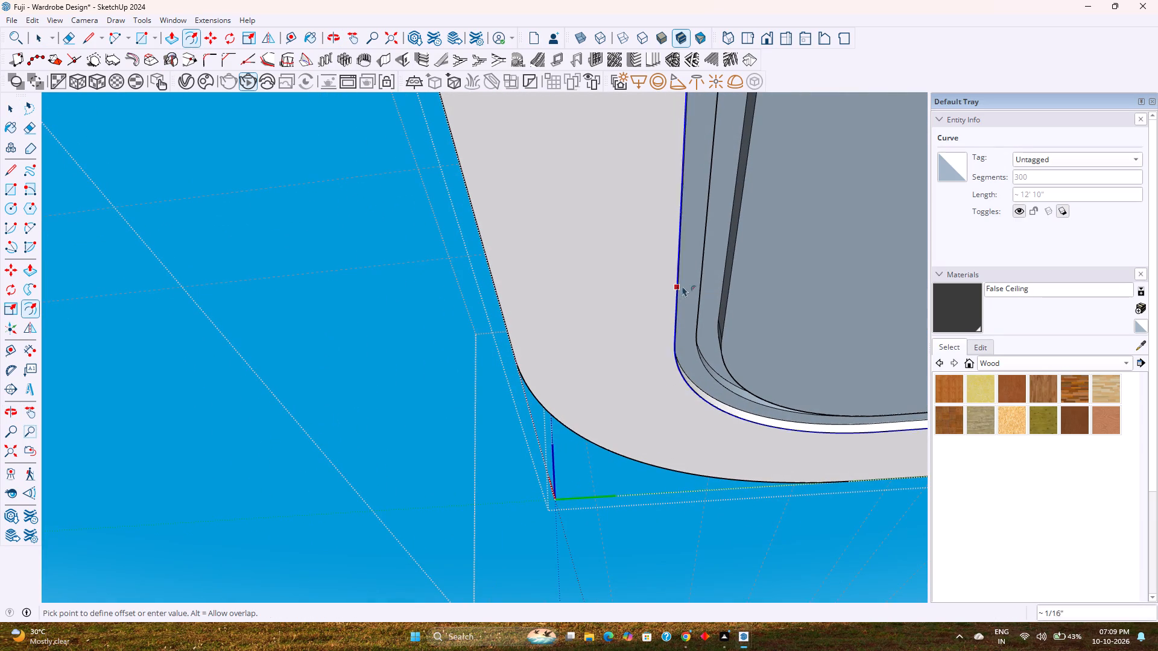
pyautogui.click(728, 272)
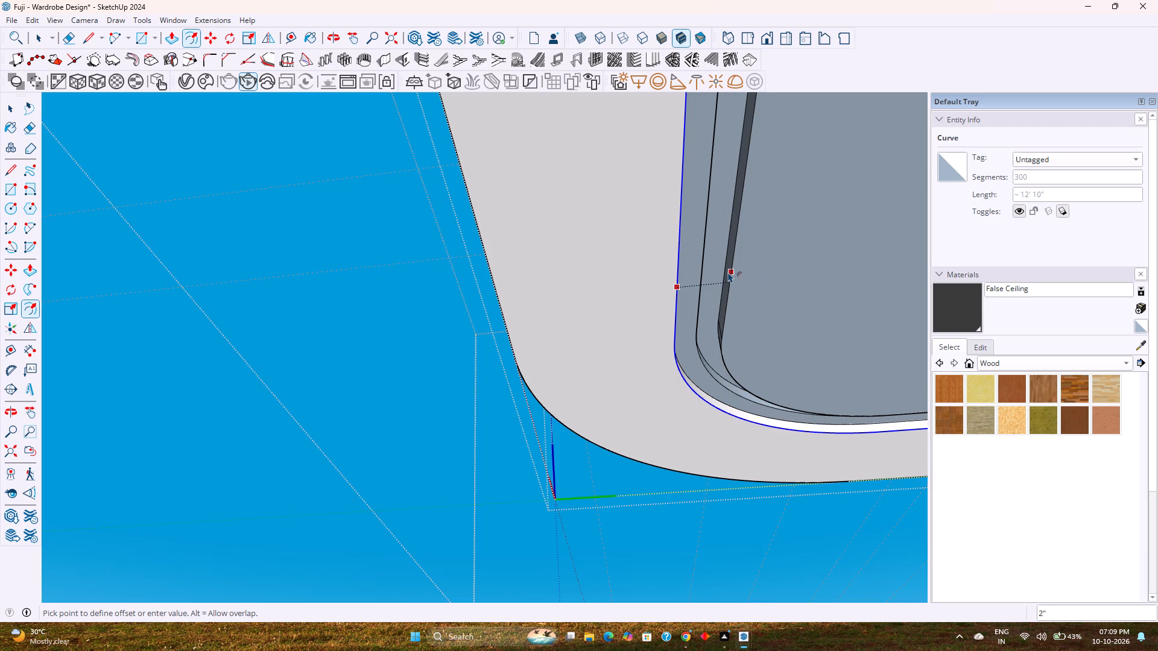
pyautogui.press('space')
# Offset the boundary of the face across the opening 2" outward to the wide underside's inner edge.
pyautogui.doubleClick(753, 260)
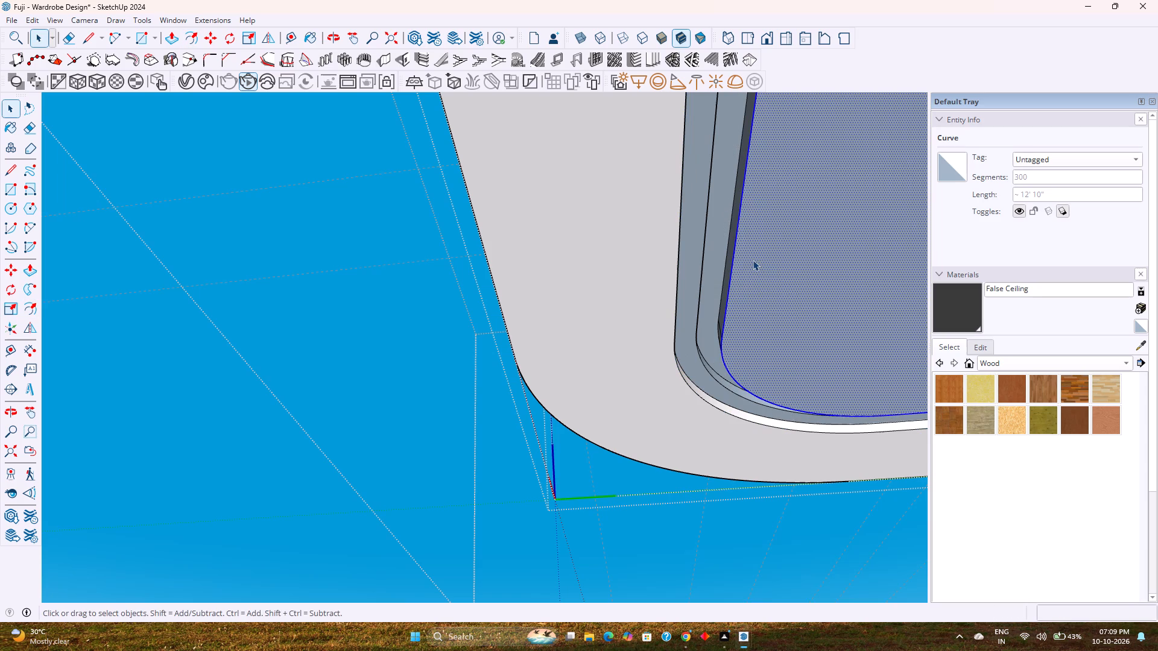
pyautogui.click(200, 42)
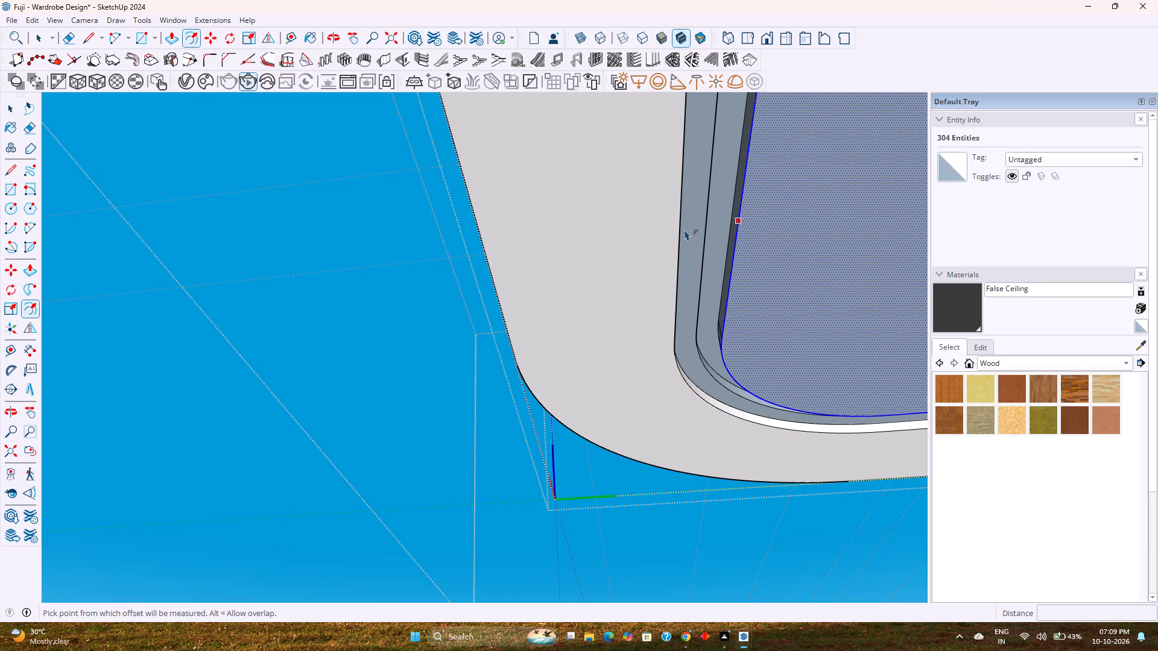
pyautogui.click(695, 236)
pyautogui.click(679, 236)
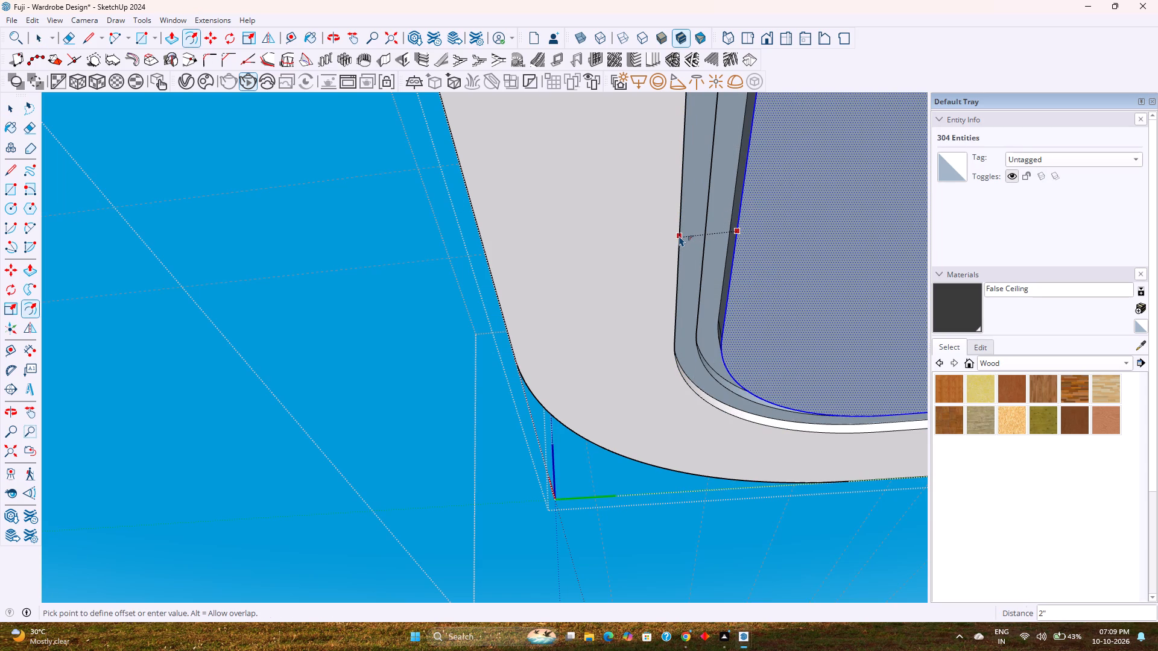
pyautogui.press('space')
# Reverse the face of the 2" strip around the opening on the ring's underside.
pyautogui.click(714, 231)
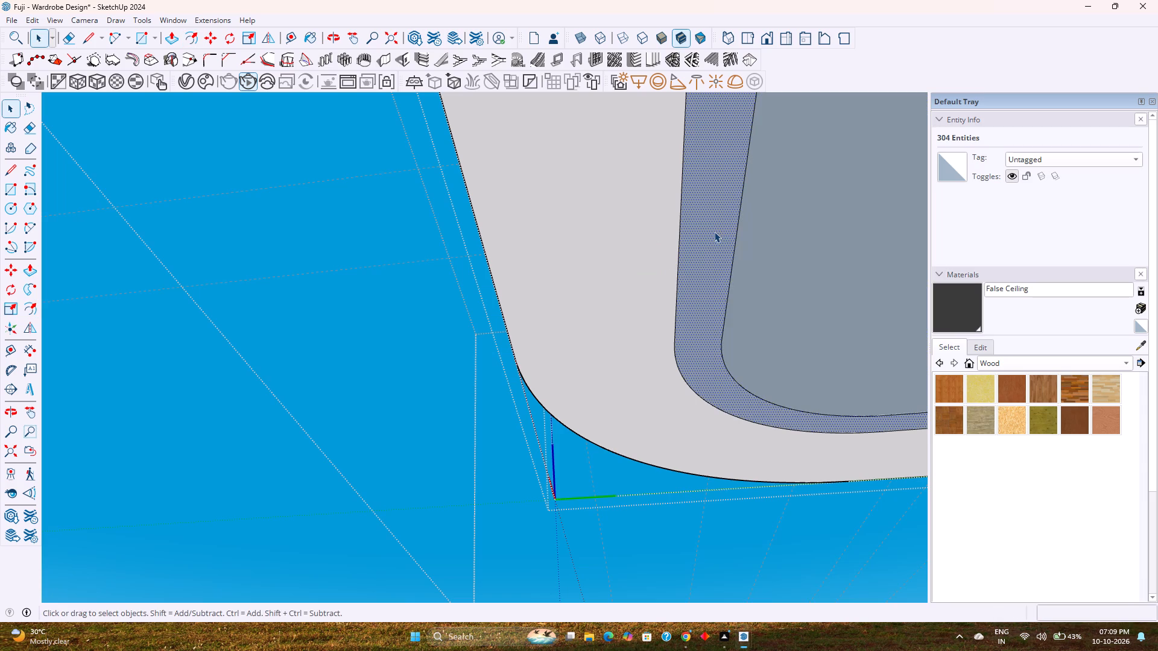
pyautogui.rightClick(714, 231)
pyautogui.click(751, 360)
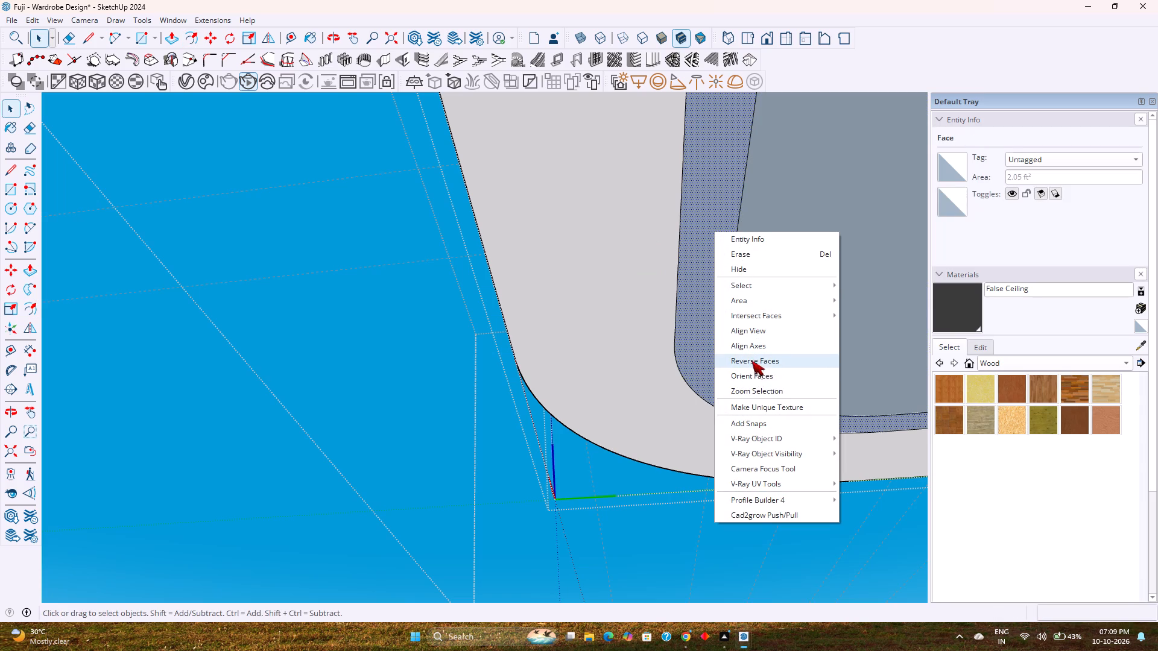
# Delete the face covering the lower ring's opening.
pyautogui.click(782, 325)
pyautogui.press('Delete')
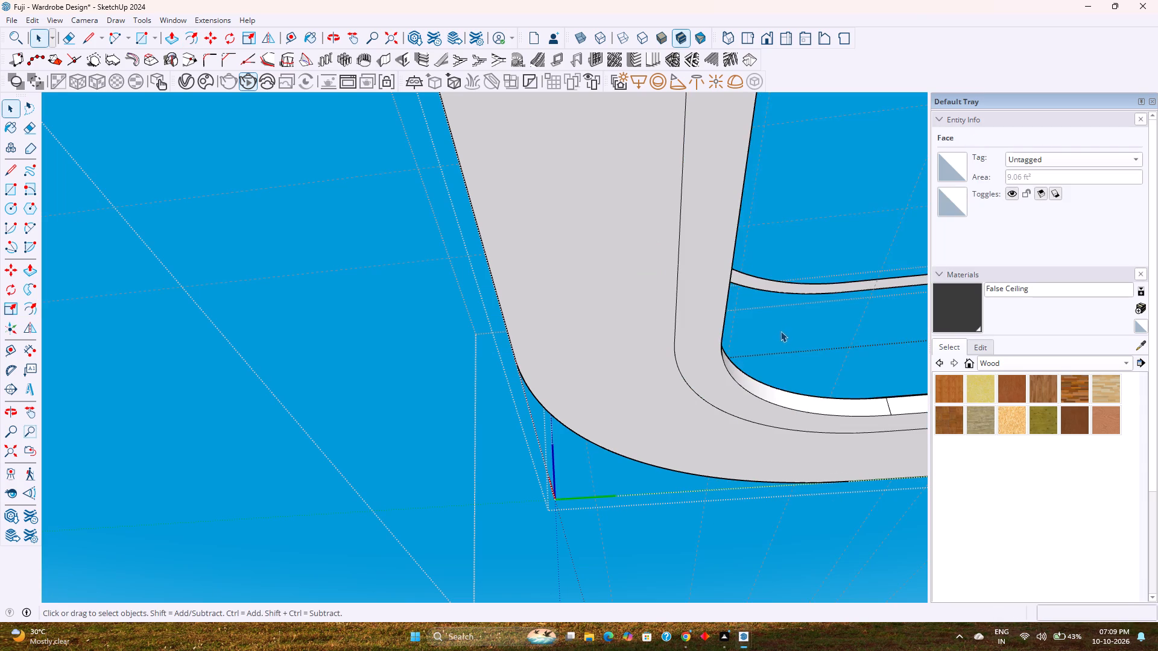
# On the lower ring's underside, erase one straight side of the 2" strip's outer line and the start of the arc at the corner nearest the origin.
pyautogui.moveTo(778, 332); pyautogui.dragTo(722, 336, button='middle')
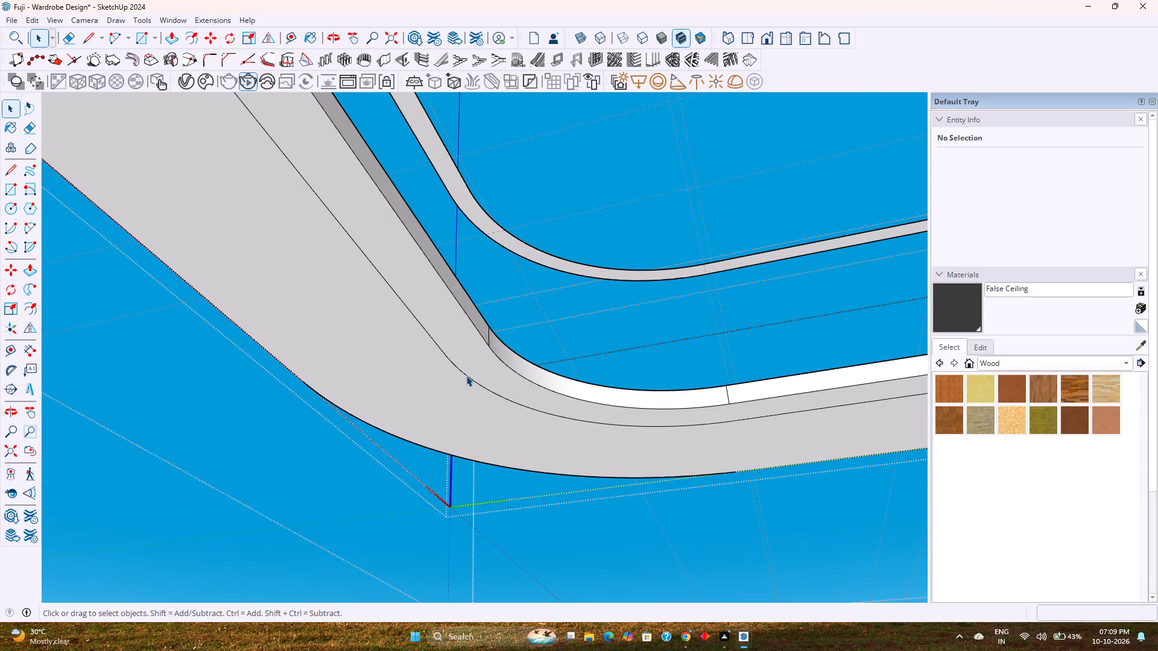
pyautogui.click(464, 377)
pyautogui.click(464, 374)
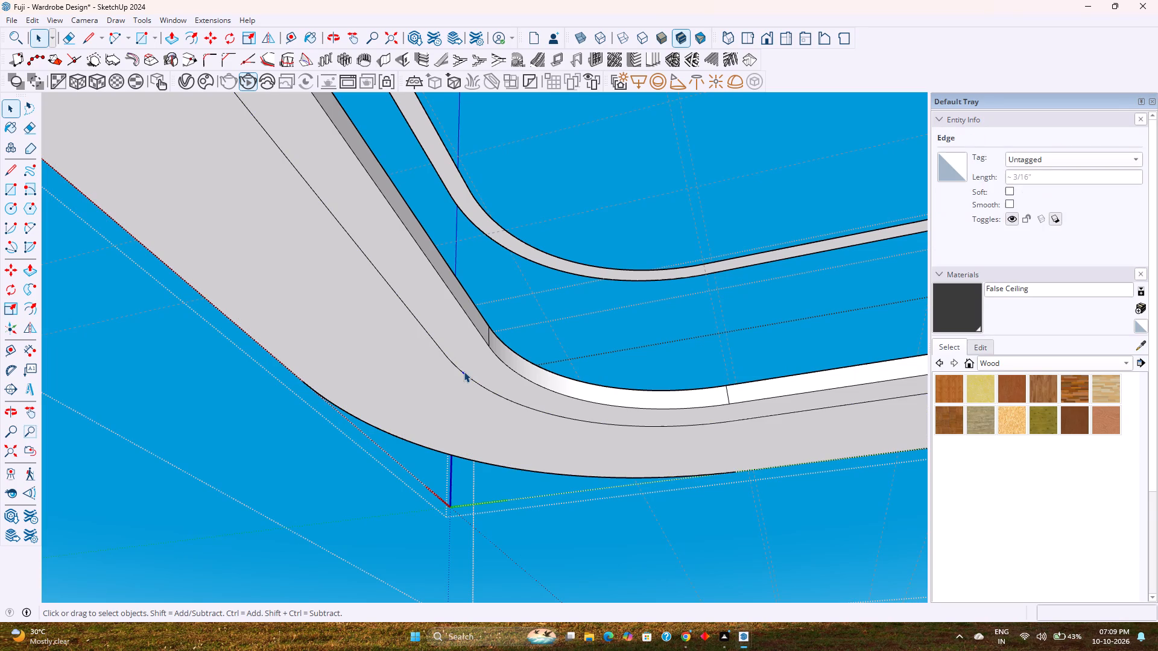
pyautogui.click(463, 371)
pyautogui.click(461, 371)
pyautogui.doubleClick(461, 371)
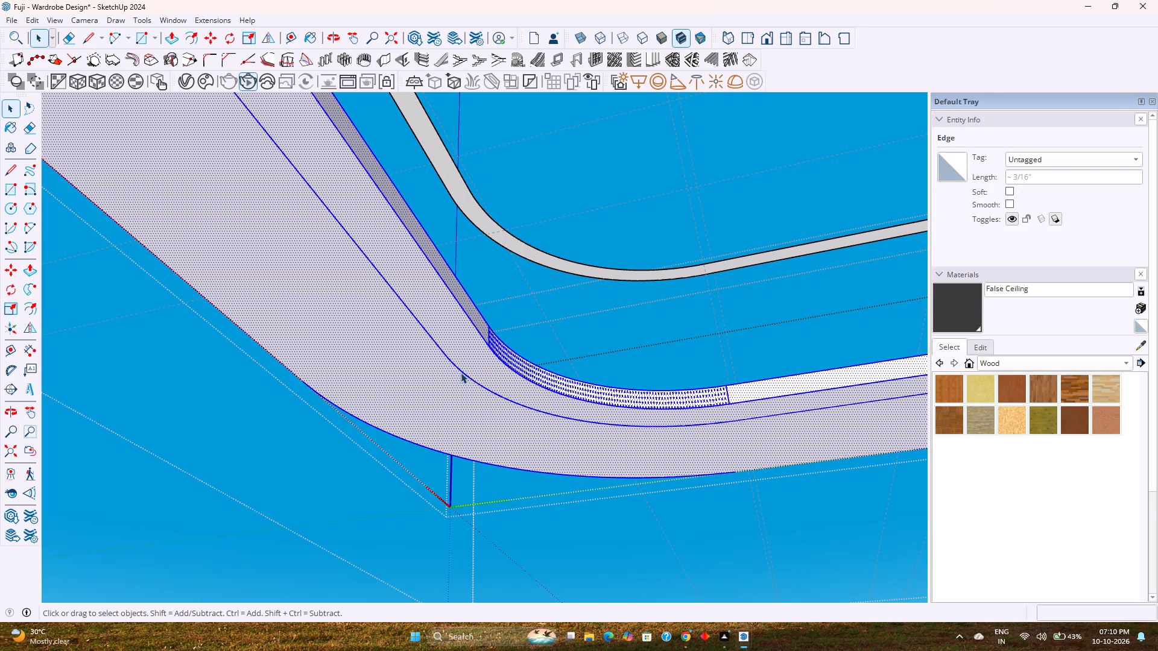
pyautogui.click(460, 373)
pyautogui.click(461, 373)
pyautogui.click(463, 371)
pyautogui.scroll(3, 406, 319)
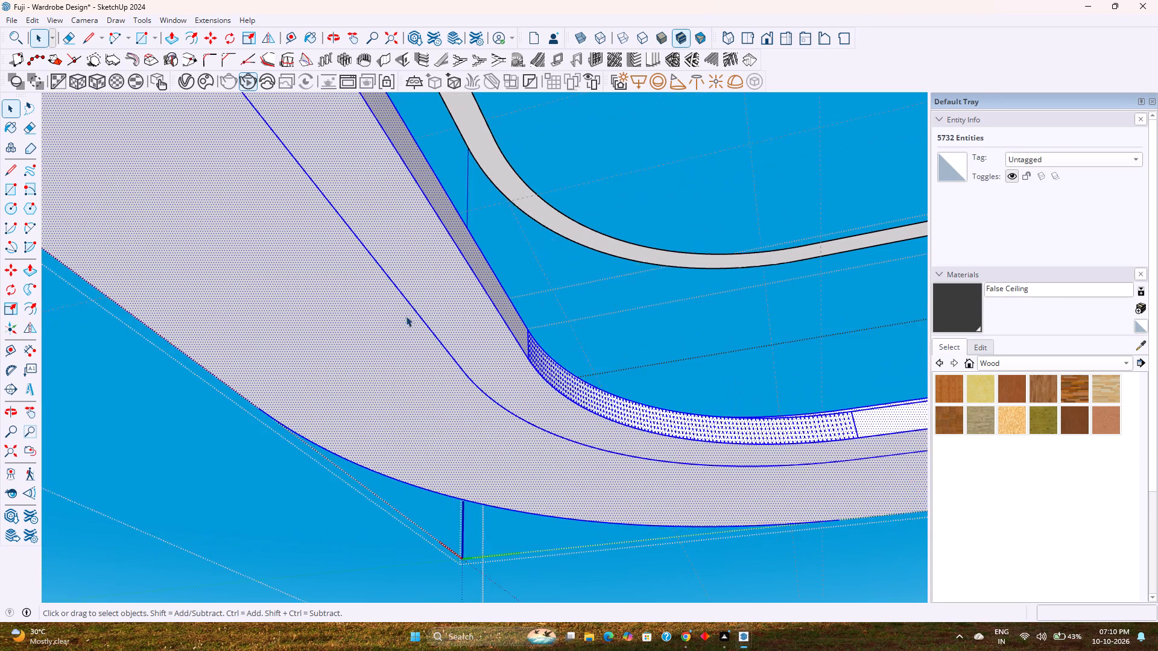
pyautogui.scroll(4, 406, 316)
pyautogui.click(410, 300)
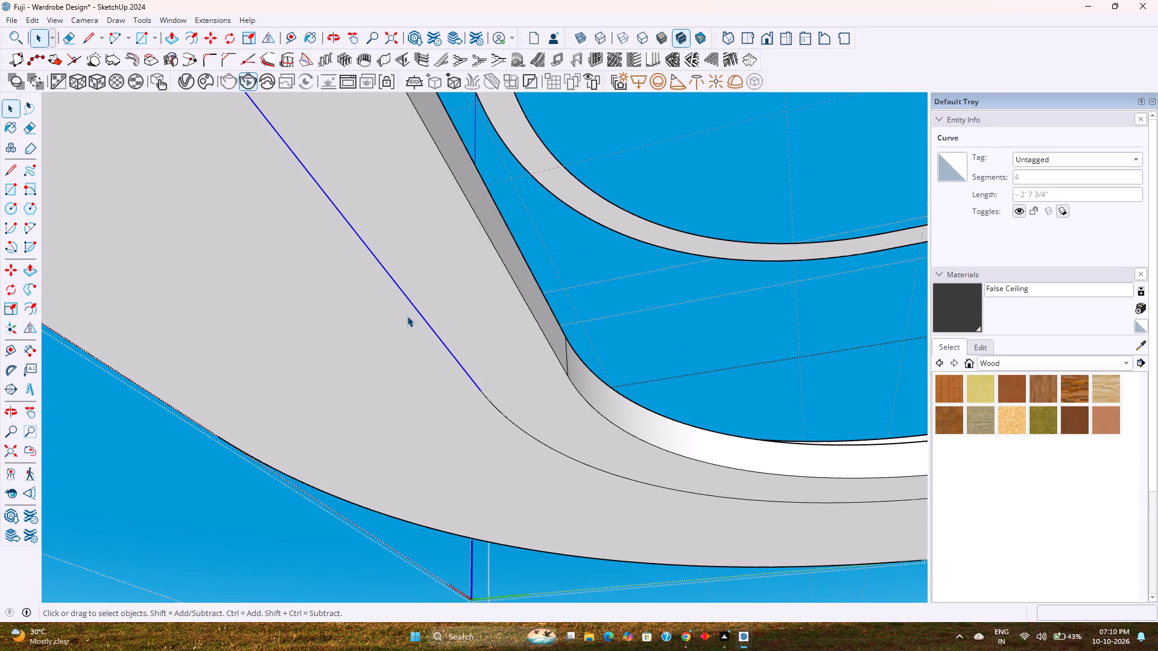
pyautogui.press('Delete')
pyautogui.doubleClick(532, 436)
pyautogui.click(532, 438)
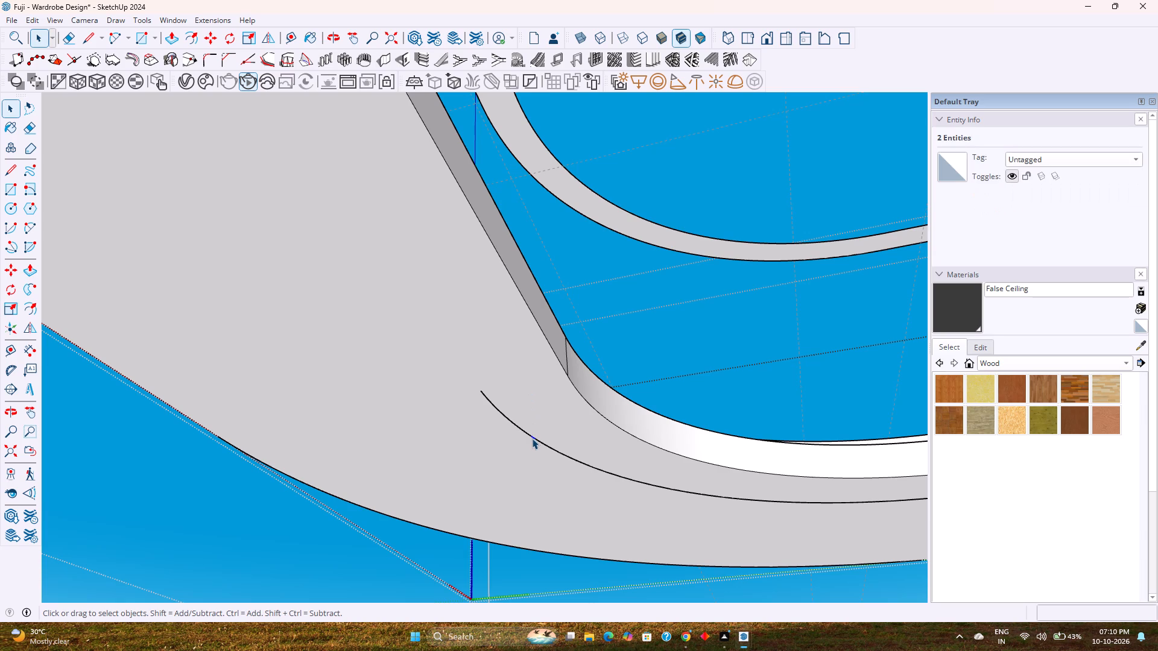
pyautogui.press('Delete')
pyautogui.press('e')
pyautogui.moveTo(485, 407); pyautogui.dragTo(517, 426)
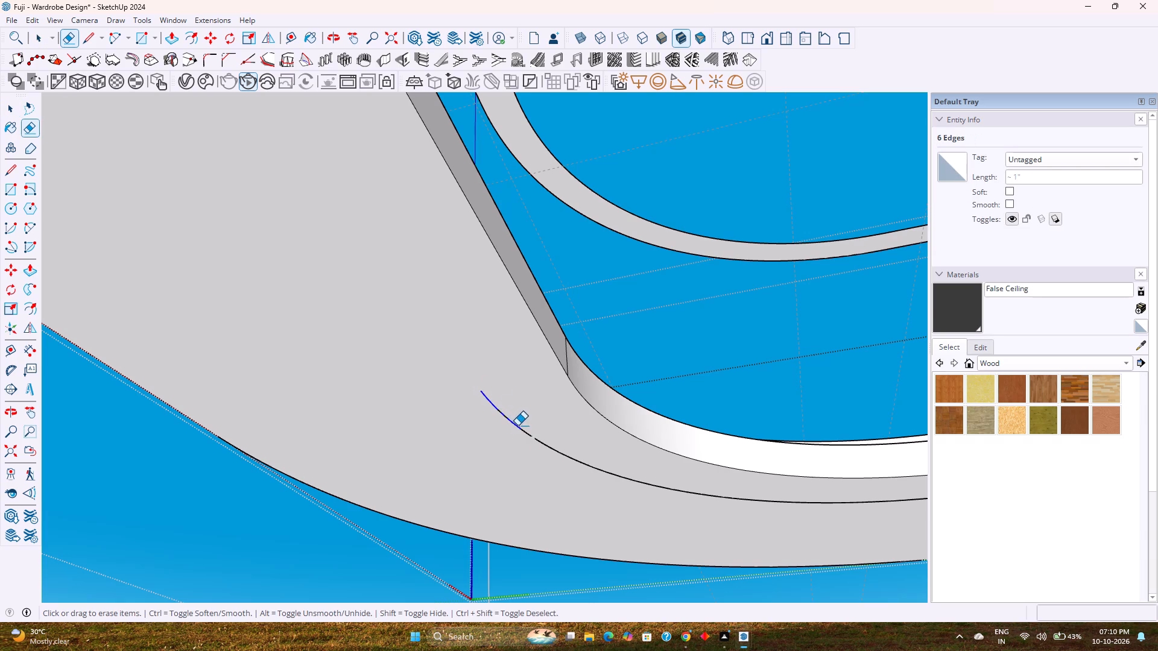
pyautogui.moveTo(517, 426); pyautogui.dragTo(525, 430)
pyautogui.moveTo(525, 430); pyautogui.dragTo(549, 444)
pyautogui.scroll(-15, 546, 442)
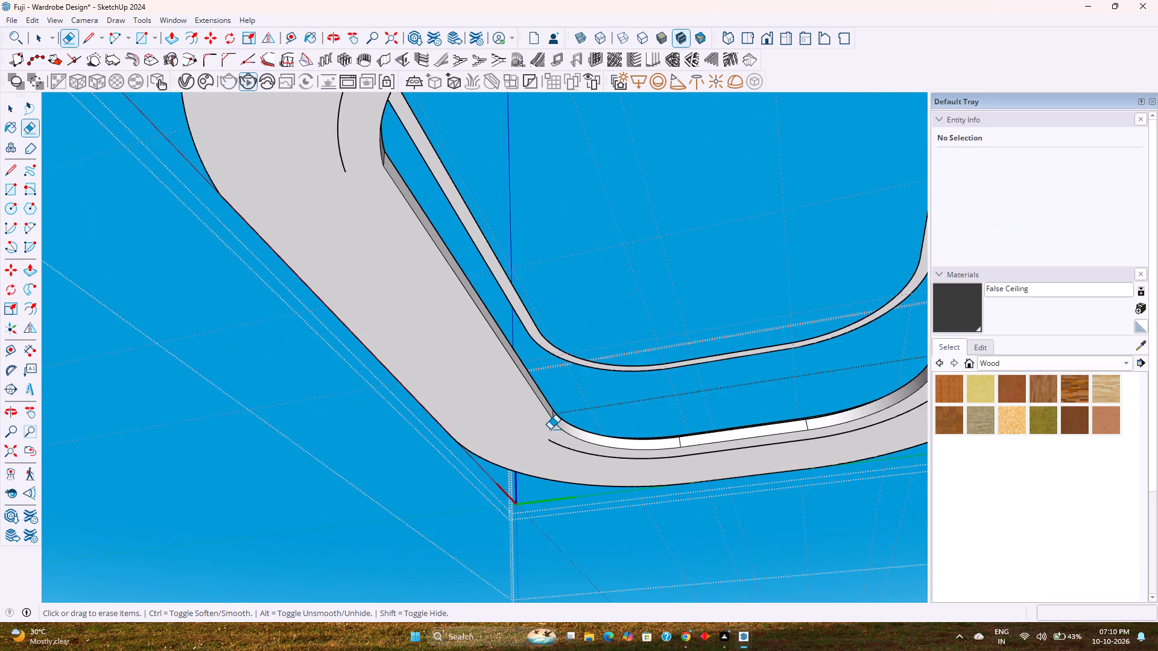
# Erase the strip line's two far straight sides and the whole arc at the rounded corner joining the already cleared side.
pyautogui.scroll(-2, 550, 429)
pyautogui.moveTo(603, 430); pyautogui.dragTo(390, 479, button='middle')
pyautogui.moveTo(453, 136); pyautogui.dragTo(435, 128)
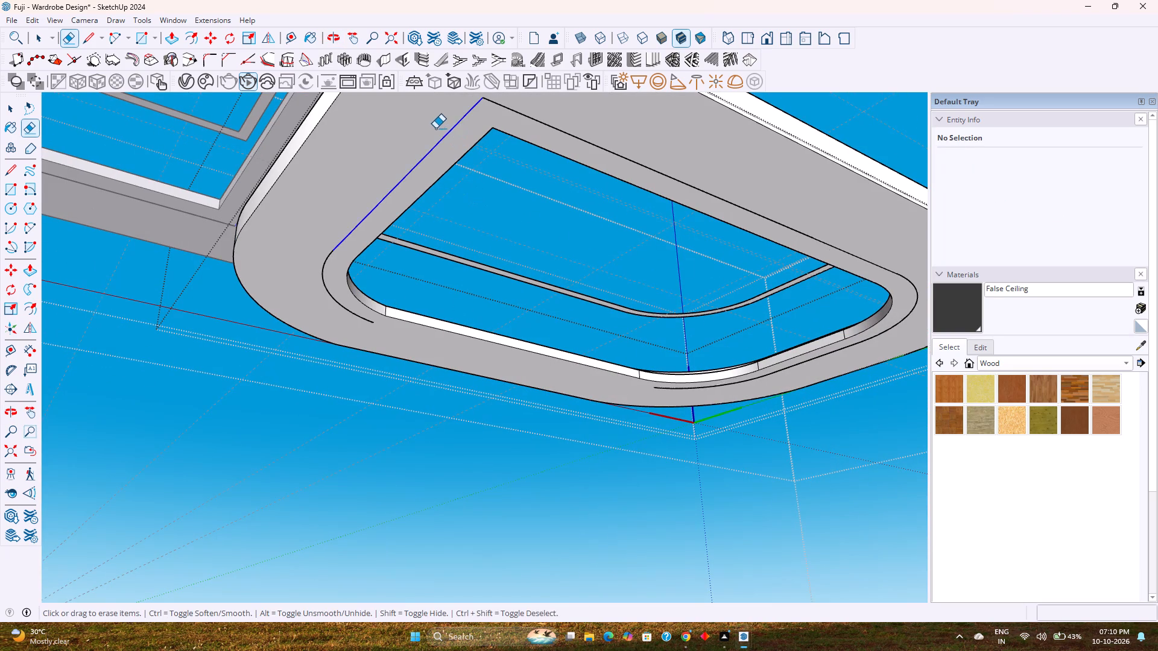
pyautogui.moveTo(435, 128); pyautogui.dragTo(435, 128)
pyautogui.moveTo(492, 117); pyautogui.dragTo(508, 103)
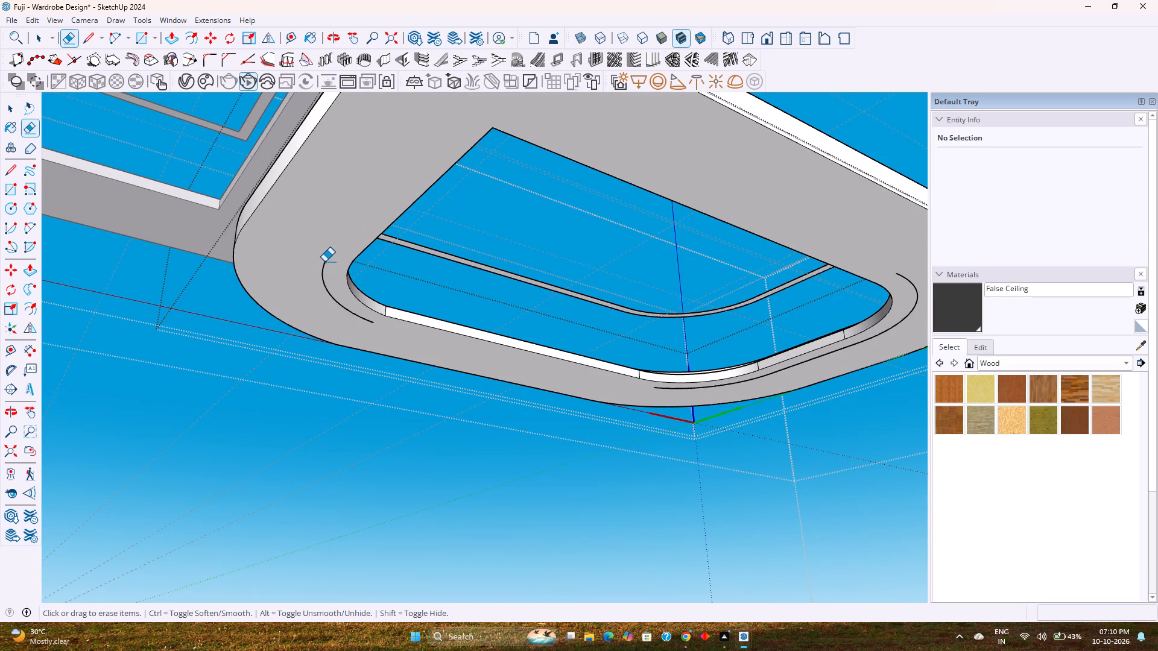
pyautogui.click(324, 262)
pyautogui.scroll(10, 373, 324)
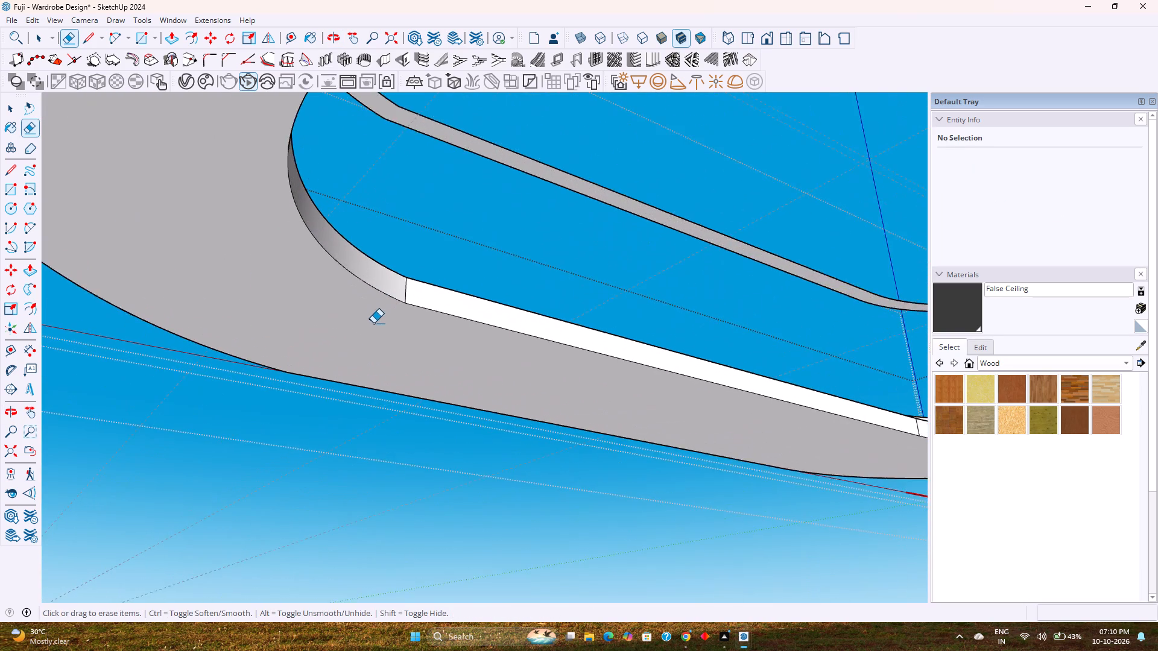
pyautogui.scroll(3, 373, 323)
pyautogui.click(366, 319)
pyautogui.scroll(-11, 396, 338)
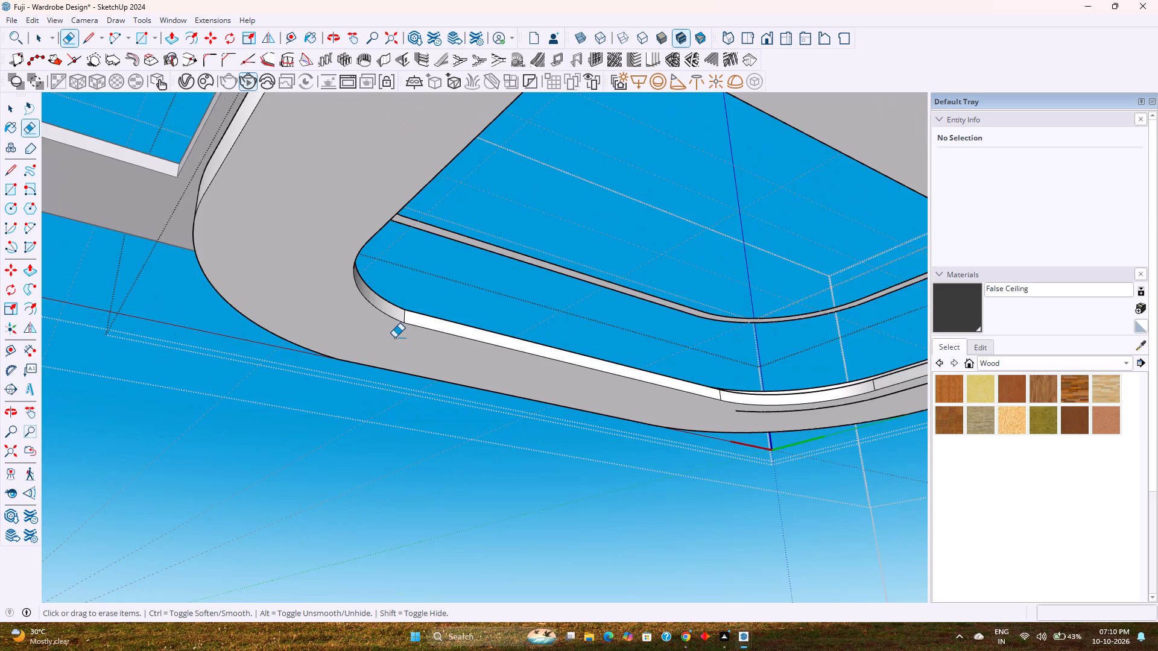
pyautogui.scroll(-5, 394, 338)
# Erase more of the strip line's arc segments at the underside corner nearest the origin.
pyautogui.keyDown('shift'); pyautogui.moveTo(498, 346); pyautogui.dragTo(352, 347, button='middle'); pyautogui.keyUp('shift')
pyautogui.scroll(5, 542, 371)
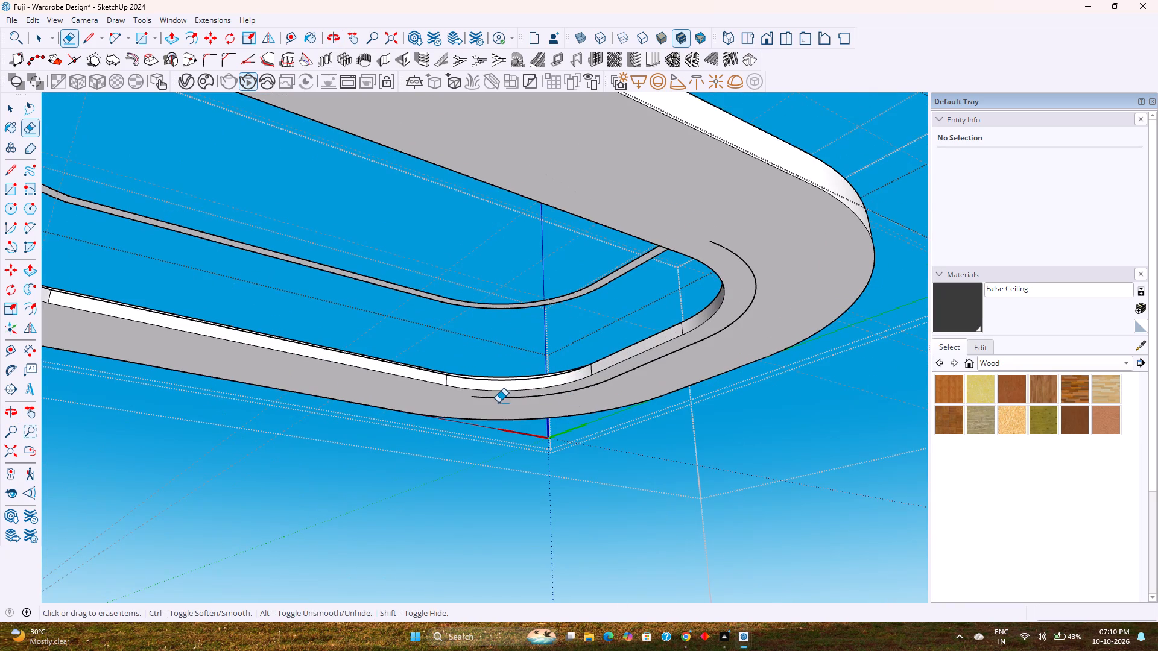
pyautogui.scroll(12, 498, 404)
pyautogui.moveTo(482, 385); pyautogui.dragTo(481, 377)
pyautogui.moveTo(423, 379); pyautogui.dragTo(422, 379)
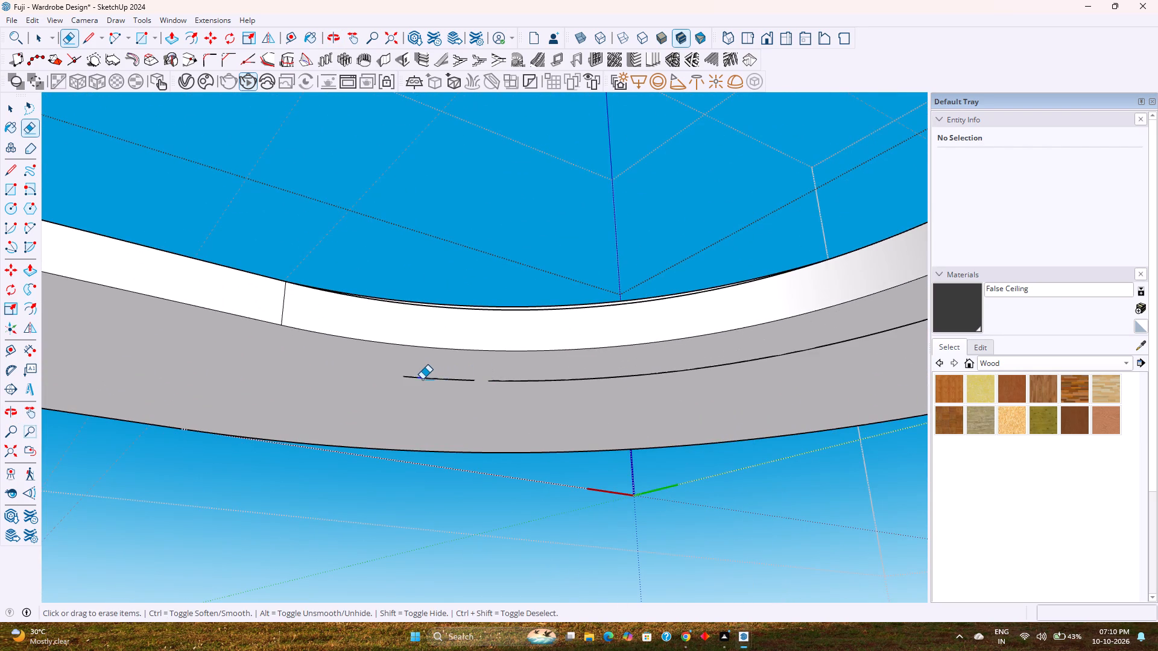
pyautogui.moveTo(422, 379); pyautogui.dragTo(408, 377)
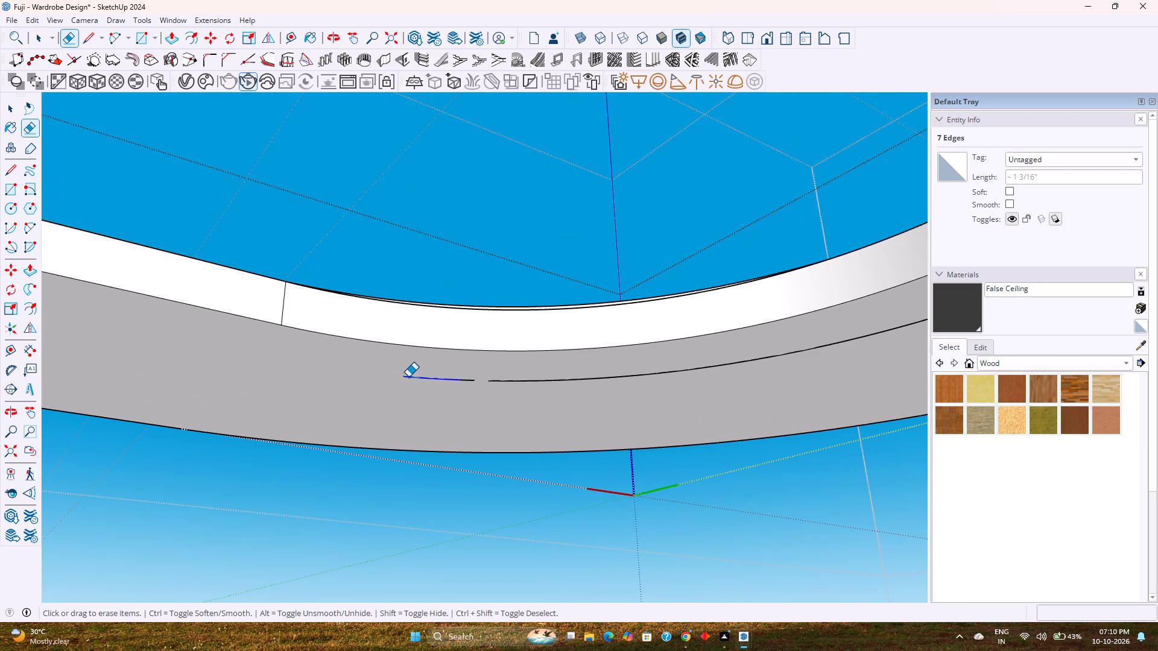
pyautogui.moveTo(408, 377); pyautogui.dragTo(615, 376)
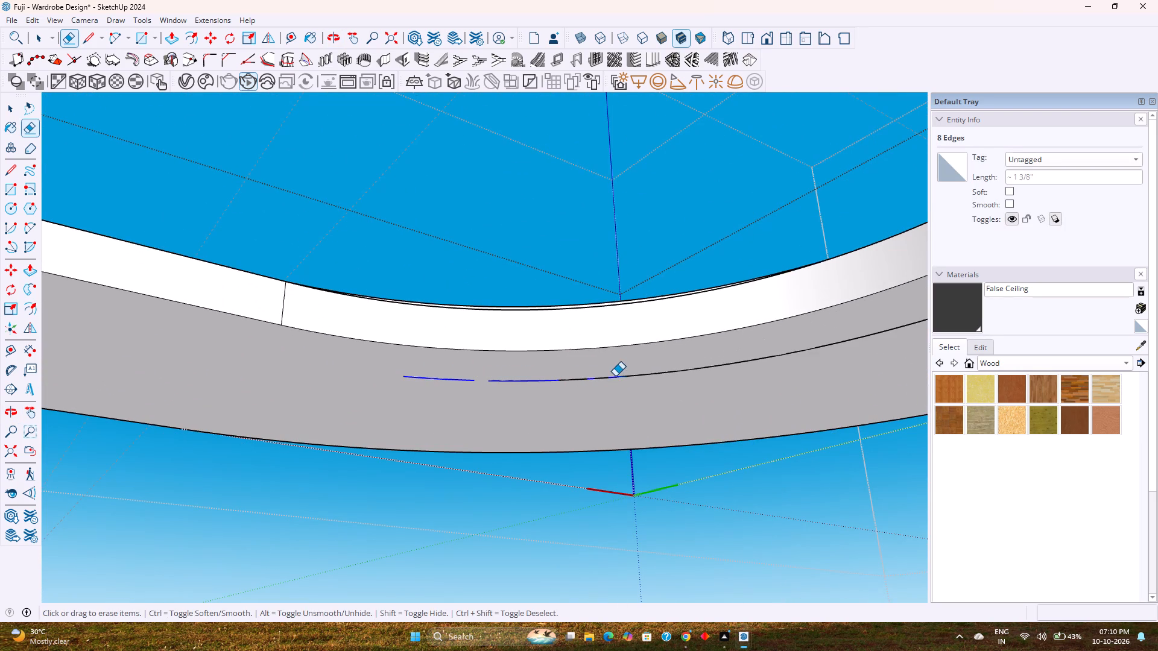
pyautogui.moveTo(615, 376); pyautogui.dragTo(598, 376)
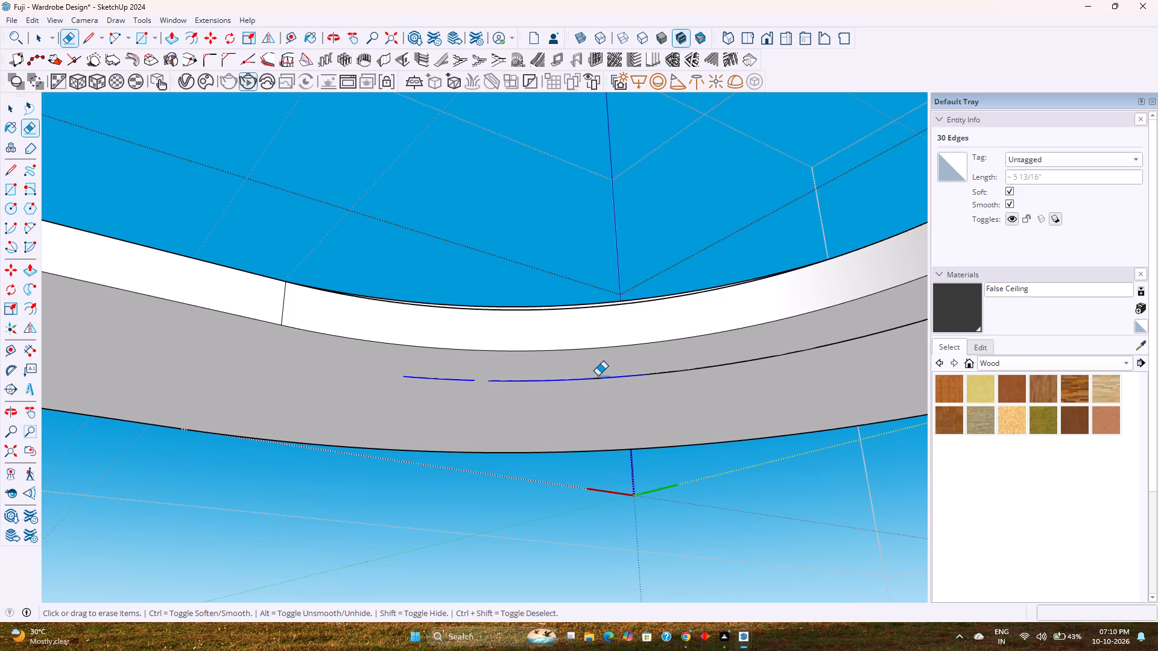
pyautogui.moveTo(598, 376); pyautogui.dragTo(608, 378)
# Erase the rest of the strip's outer line along the remaining straight side and both adjoining rounded corners, including the leftover fragments.
pyautogui.scroll(-5, 625, 378)
pyautogui.keyDown('shift'); pyautogui.moveTo(648, 385); pyautogui.dragTo(328, 426, button='middle'); pyautogui.keyUp('shift')
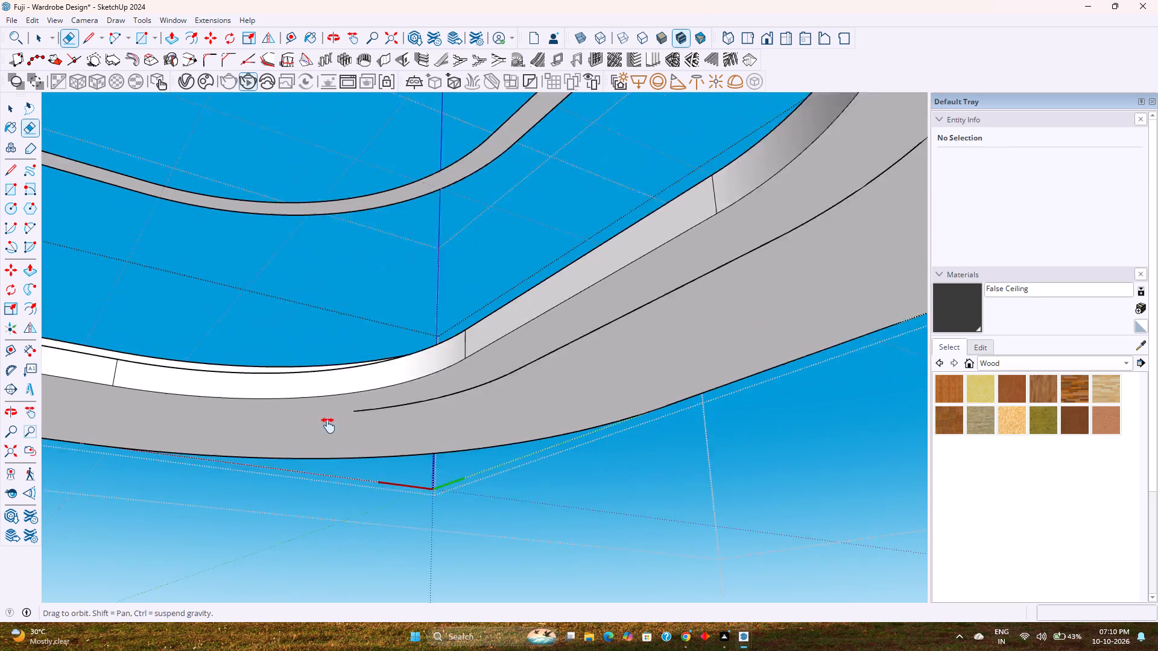
pyautogui.keyDown('shift'); pyautogui.moveTo(328, 426); pyautogui.dragTo(325, 426, button='middle'); pyautogui.keyUp('shift')
pyautogui.scroll(-7, 323, 426)
pyautogui.moveTo(501, 312); pyautogui.dragTo(492, 300)
pyautogui.moveTo(488, 285); pyautogui.dragTo(458, 257)
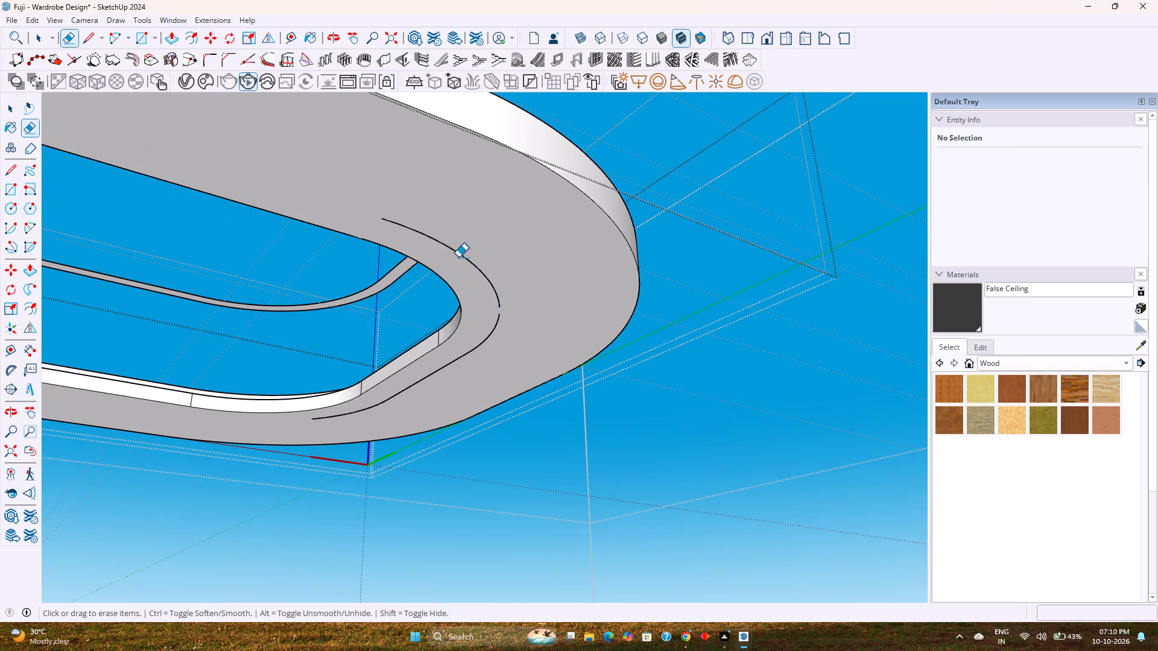
pyautogui.moveTo(458, 257); pyautogui.dragTo(382, 216)
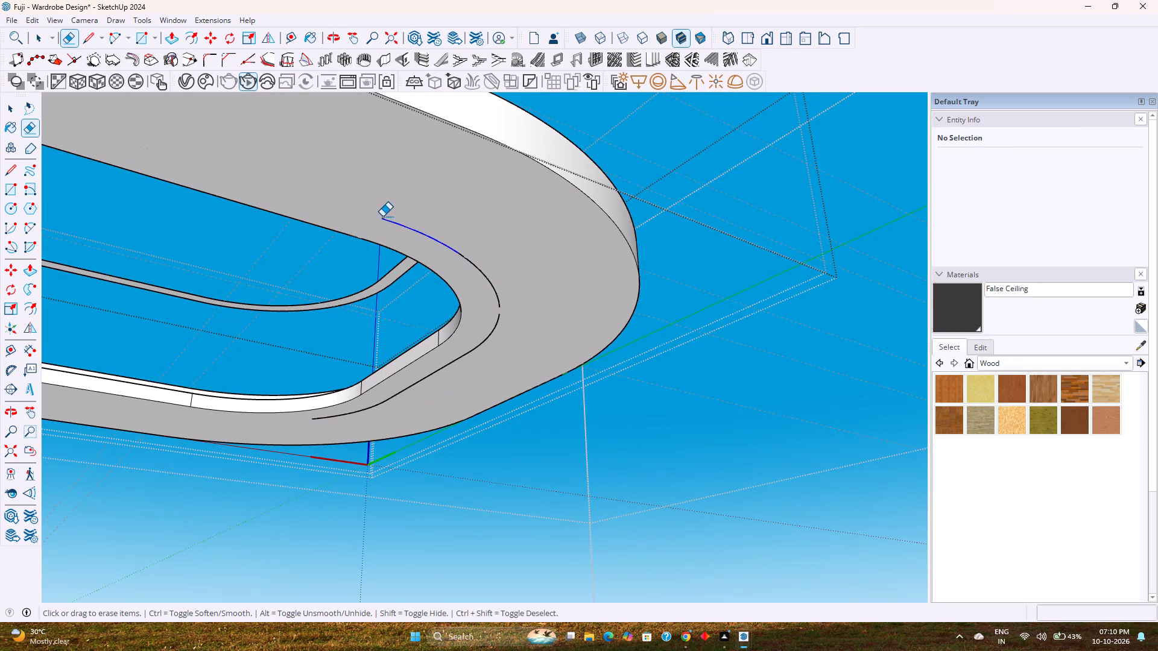
pyautogui.moveTo(382, 216); pyautogui.dragTo(468, 252)
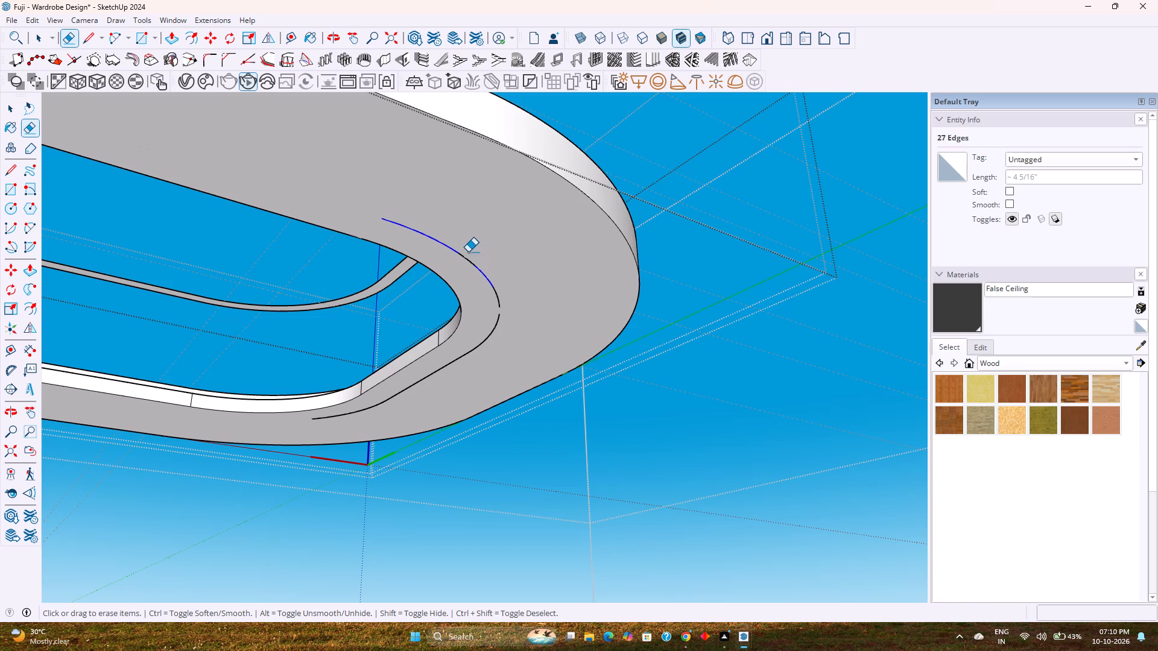
pyautogui.moveTo(468, 252); pyautogui.dragTo(505, 313)
pyautogui.moveTo(505, 313); pyautogui.dragTo(499, 322)
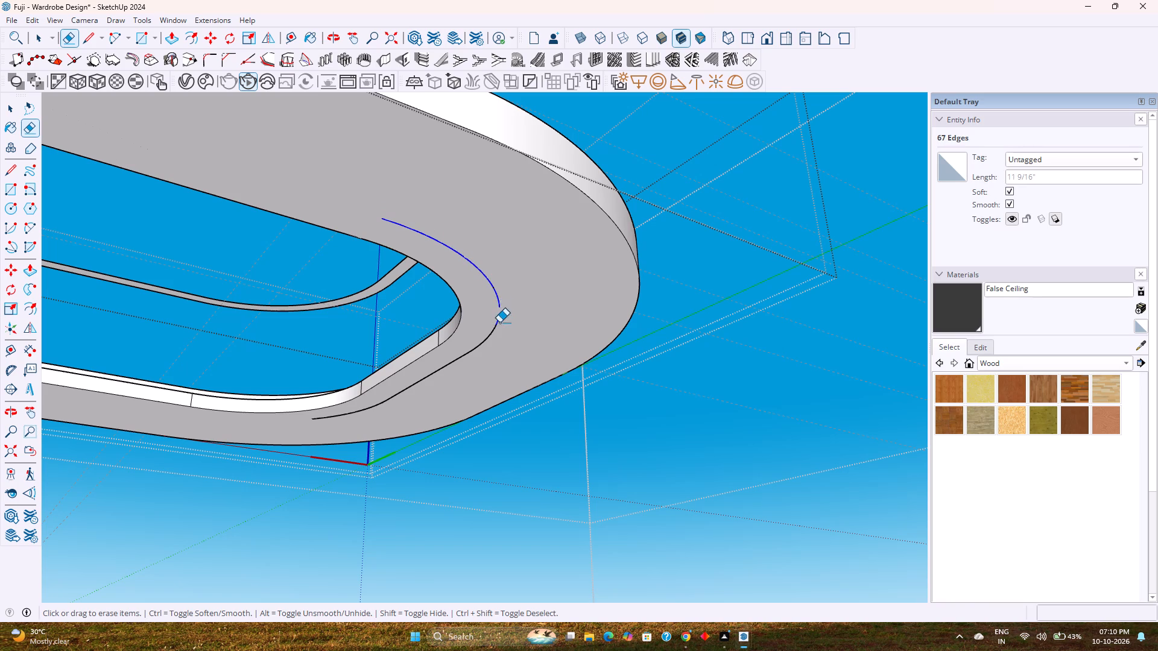
pyautogui.moveTo(499, 322); pyautogui.dragTo(460, 356)
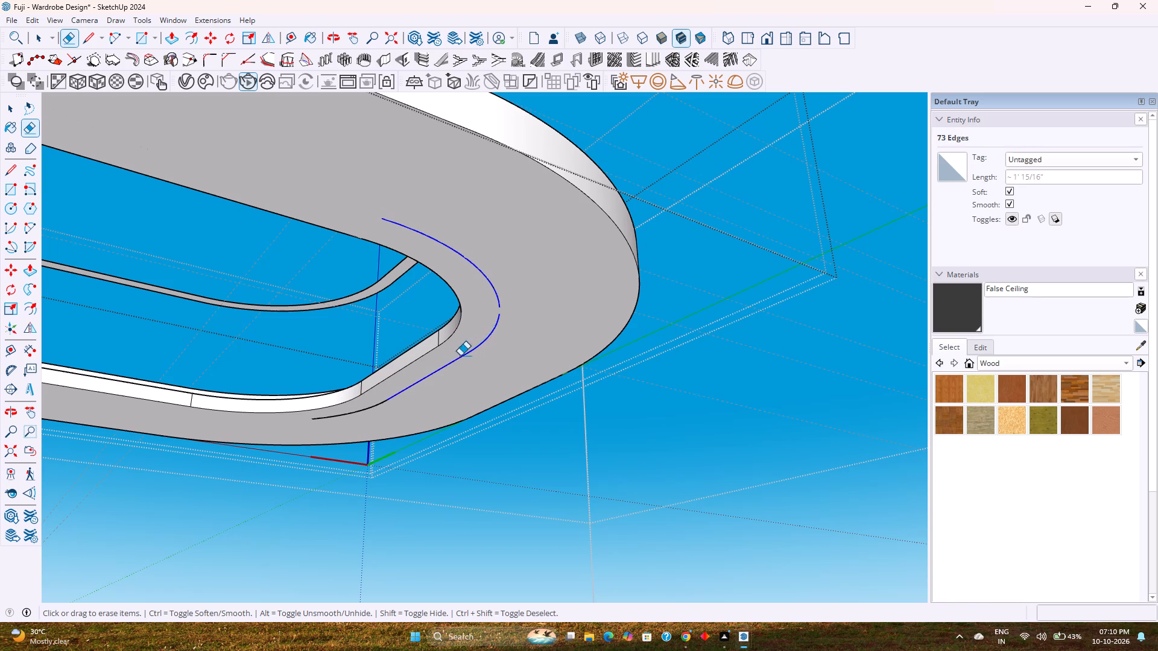
pyautogui.moveTo(460, 356); pyautogui.dragTo(341, 413)
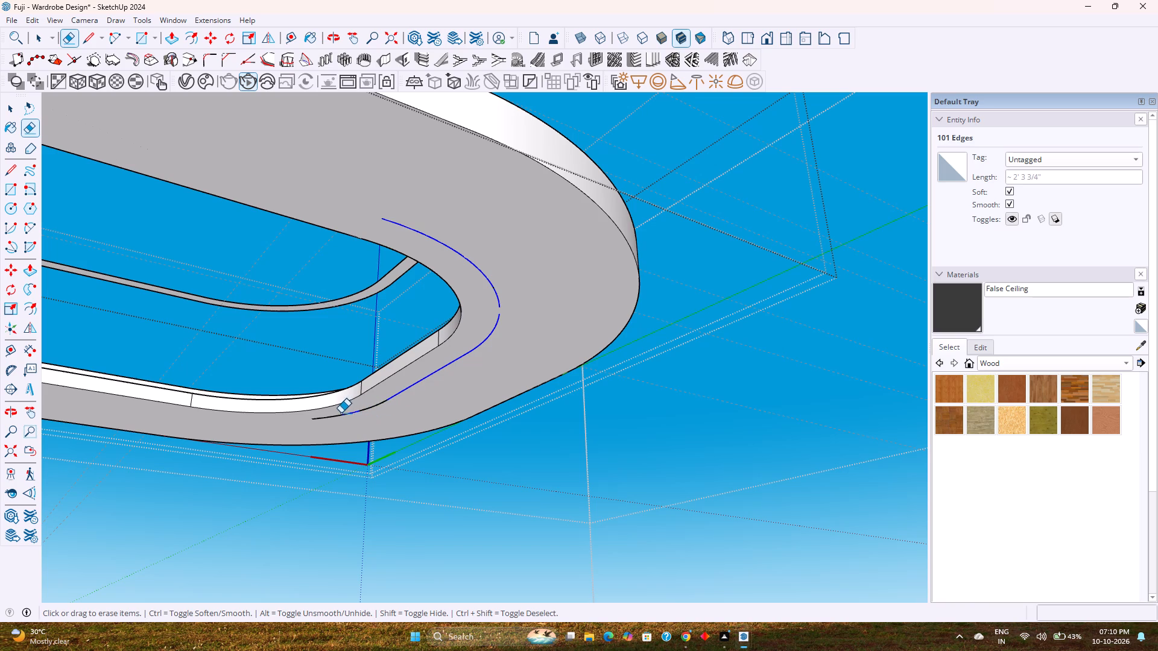
pyautogui.moveTo(341, 413); pyautogui.dragTo(329, 421)
pyautogui.moveTo(329, 421); pyautogui.dragTo(343, 415)
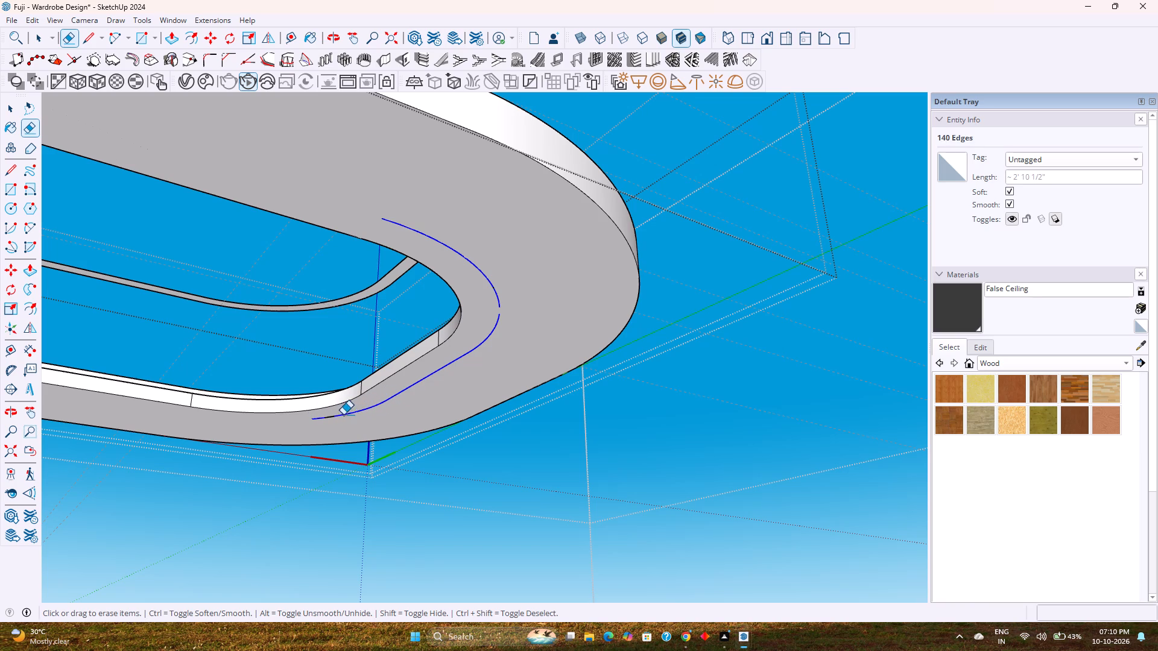
pyautogui.moveTo(343, 415); pyautogui.dragTo(331, 415)
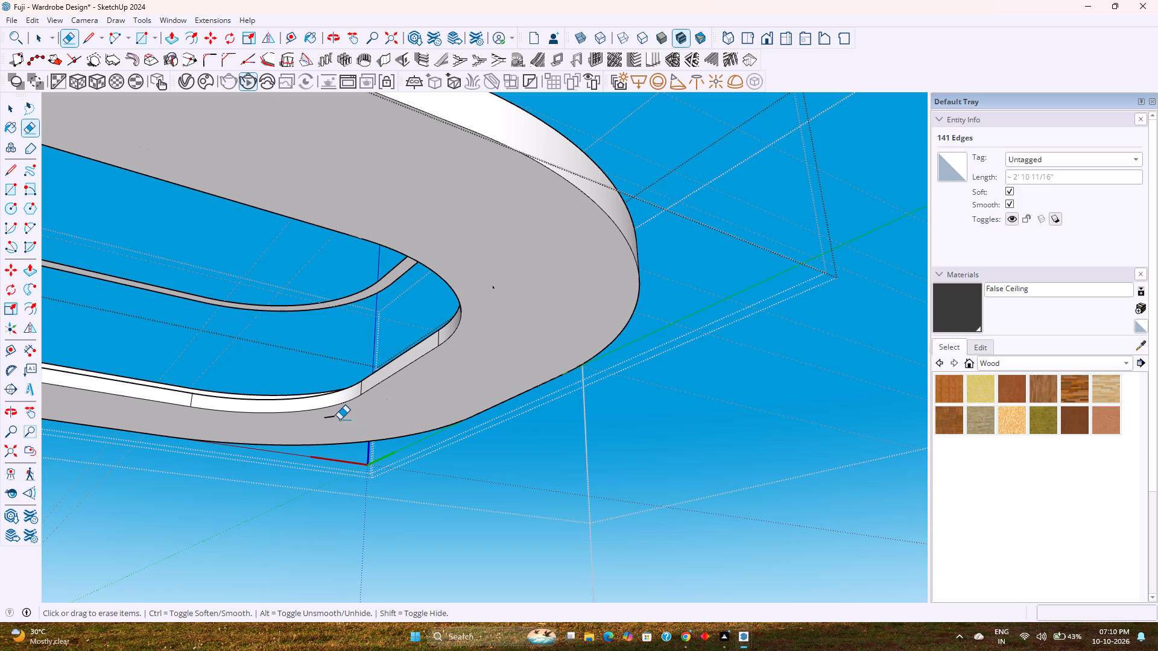
pyautogui.scroll(7, 337, 417)
pyautogui.moveTo(330, 420); pyautogui.dragTo(325, 411)
pyautogui.moveTo(338, 414); pyautogui.dragTo(331, 412)
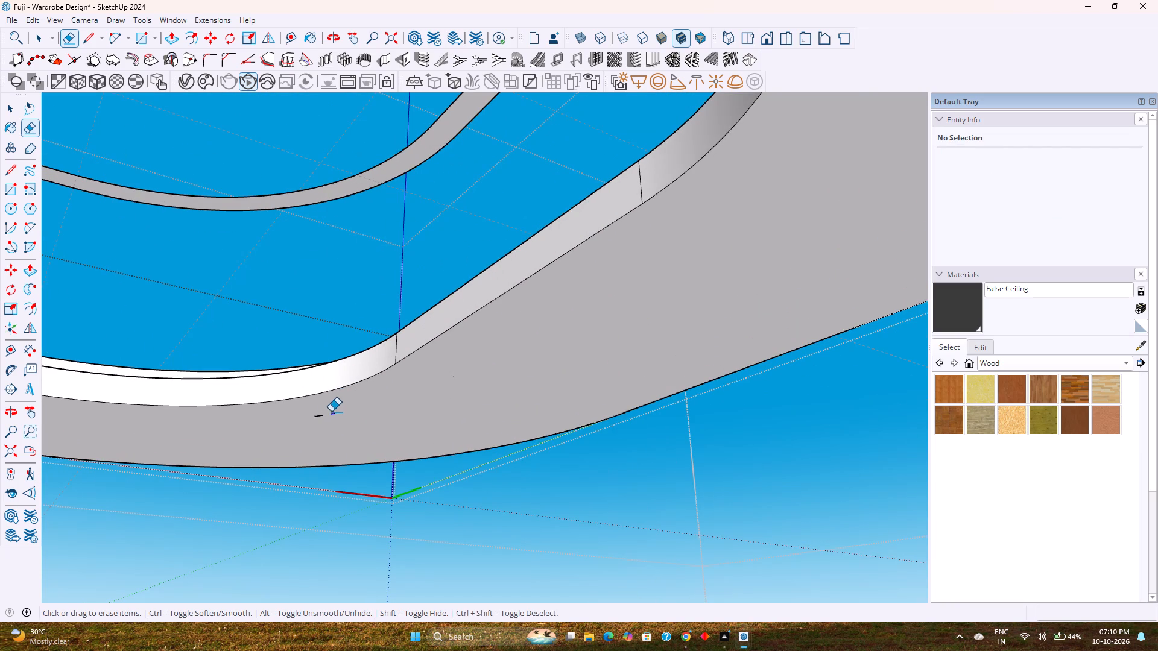
pyautogui.moveTo(331, 412); pyautogui.dragTo(315, 416)
pyautogui.scroll(-8, 443, 412)
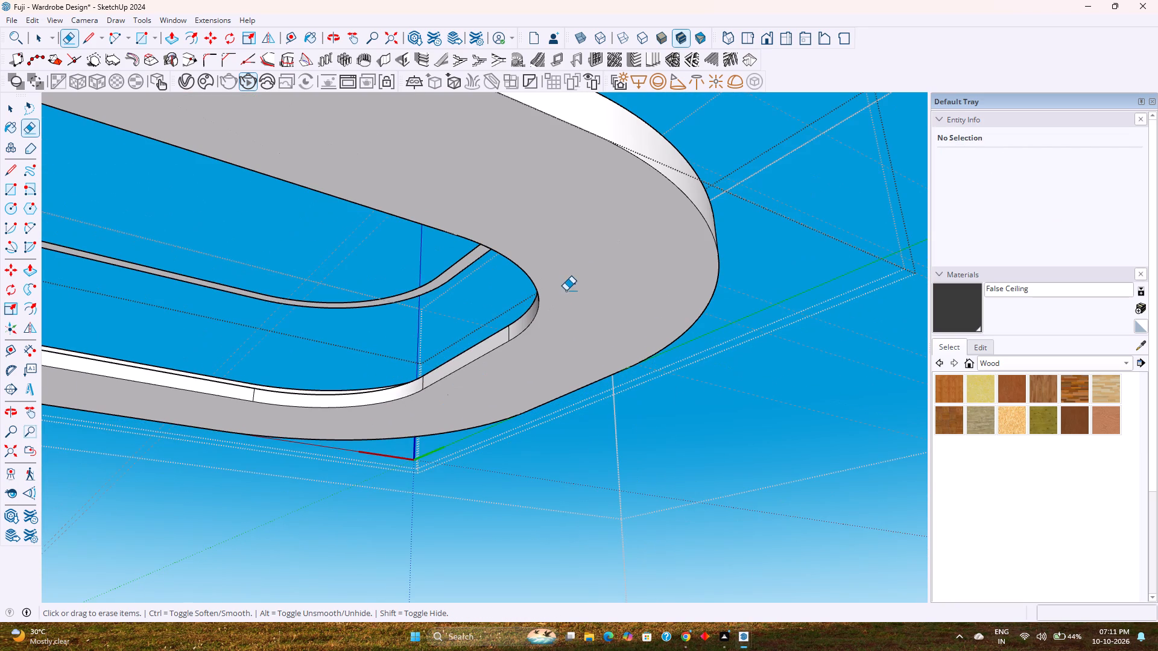
pyautogui.moveTo(569, 288); pyautogui.dragTo(578, 281)
pyautogui.press('space')
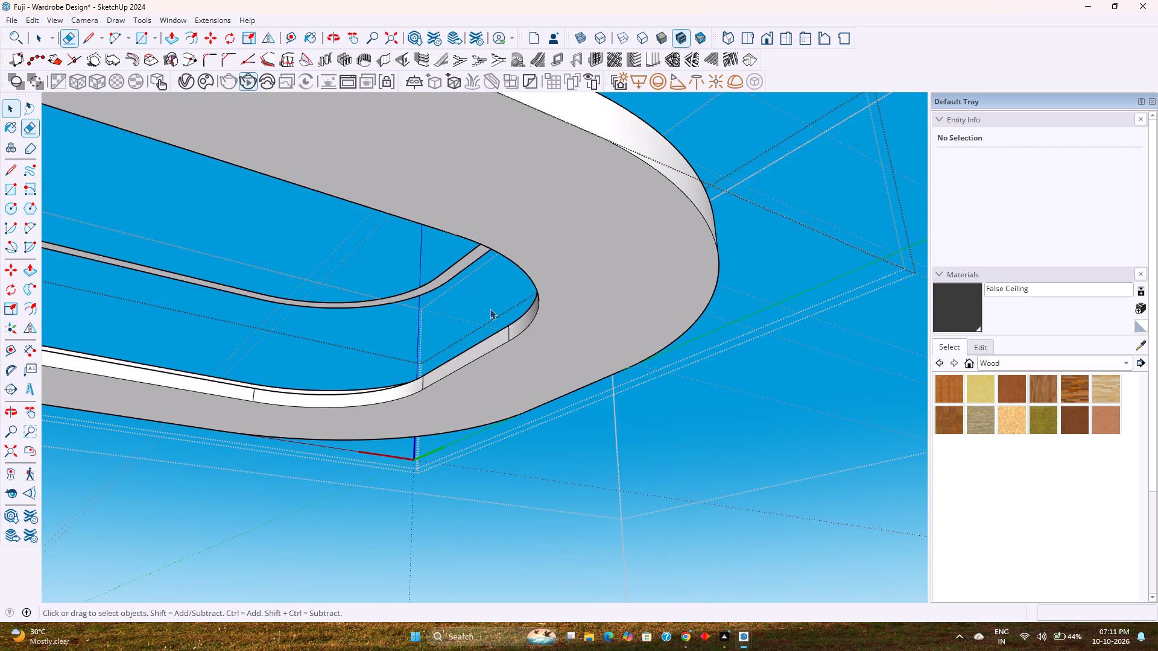
# Examine the lower ring from the side, below and above, including the stepped strips around its opening.
pyautogui.scroll(-5, 490, 309)
pyautogui.moveTo(490, 309); pyautogui.dragTo(474, 397, button='middle')
pyautogui.keyDown('shift'); pyautogui.moveTo(454, 435); pyautogui.dragTo(477, 366, button='middle'); pyautogui.keyUp('shift')
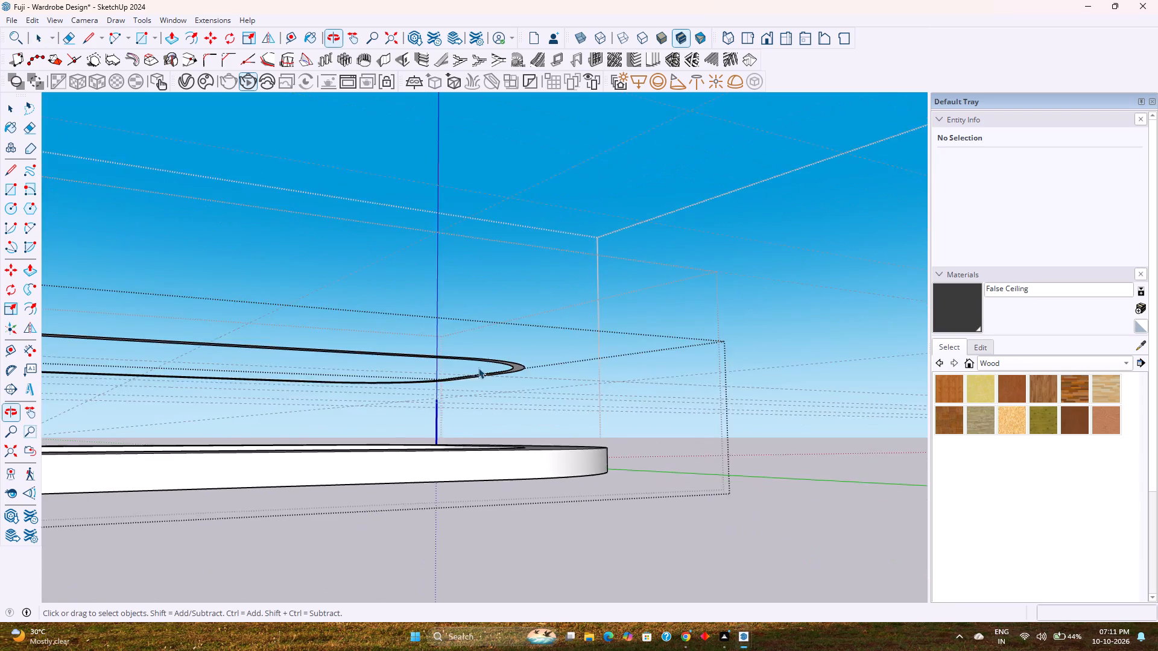
pyautogui.scroll(6, 479, 372)
pyautogui.moveTo(524, 383); pyautogui.dragTo(572, 285, button='middle')
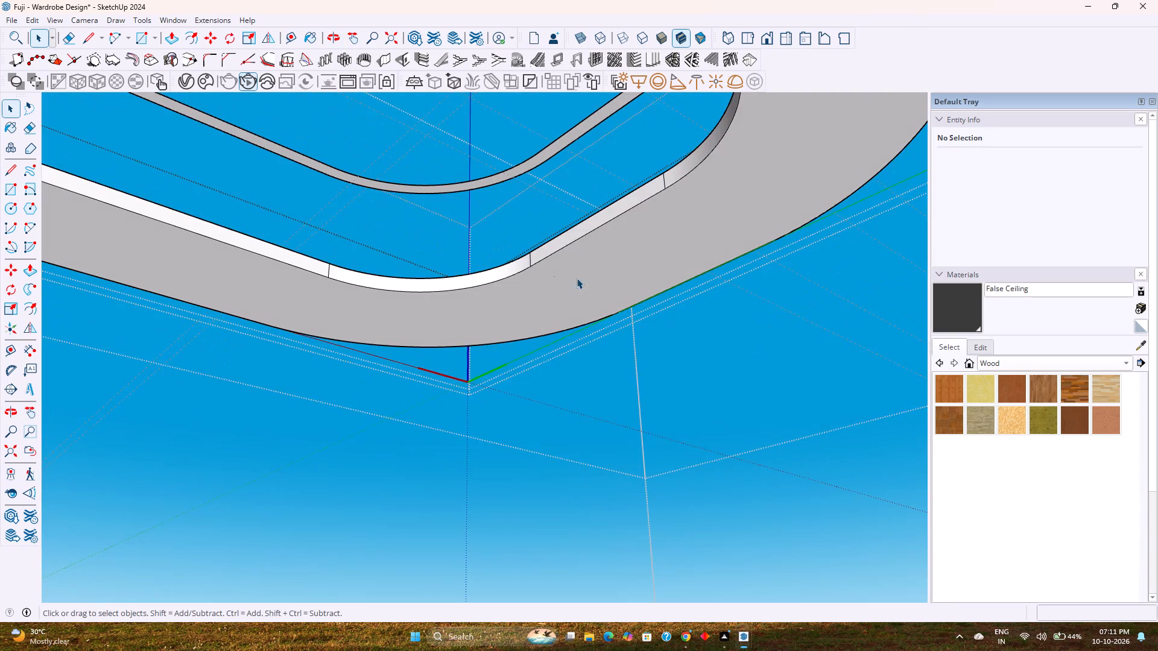
pyautogui.moveTo(613, 241); pyautogui.dragTo(429, 495, button='middle')
pyautogui.scroll(4, 615, 221)
pyautogui.keyDown('shift'); pyautogui.moveTo(616, 231); pyautogui.dragTo(560, 423, button='middle'); pyautogui.keyUp('shift')
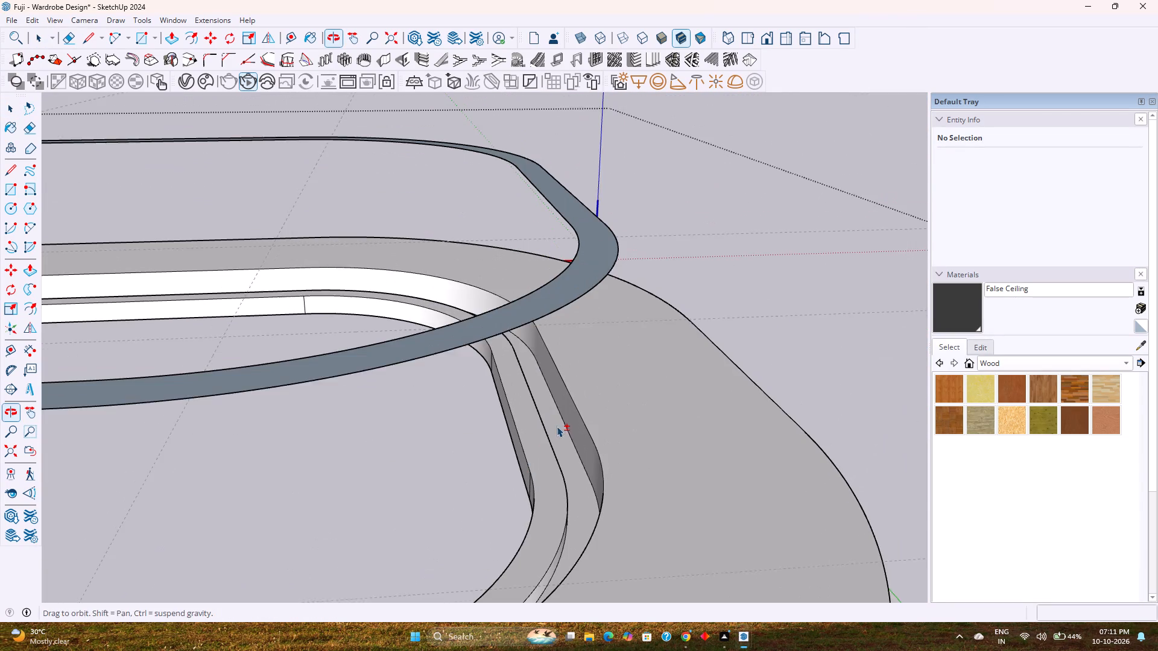
# Extrude the flat rounded loop floating above the ring downward by 0.5 inches.
pyautogui.doubleClick(574, 283)
pyautogui.moveTo(549, 327); pyautogui.dragTo(568, 263, button='middle')
pyautogui.scroll(3, 591, 183)
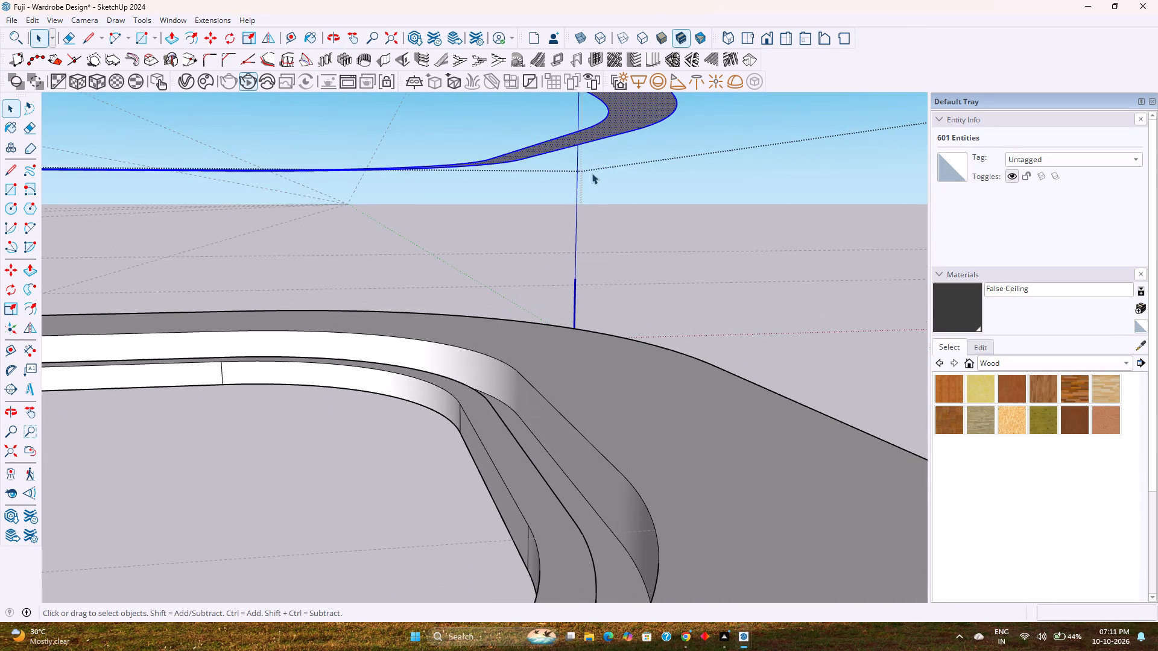
pyautogui.doubleClick(621, 113)
pyautogui.press('p')
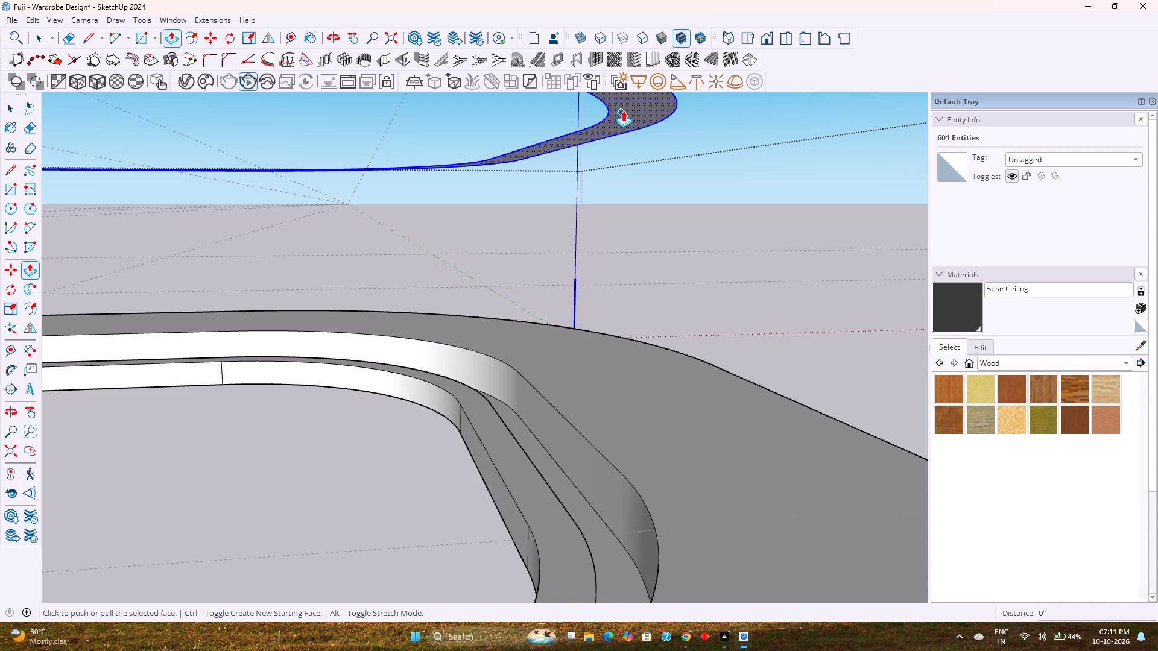
pyautogui.click(628, 107)
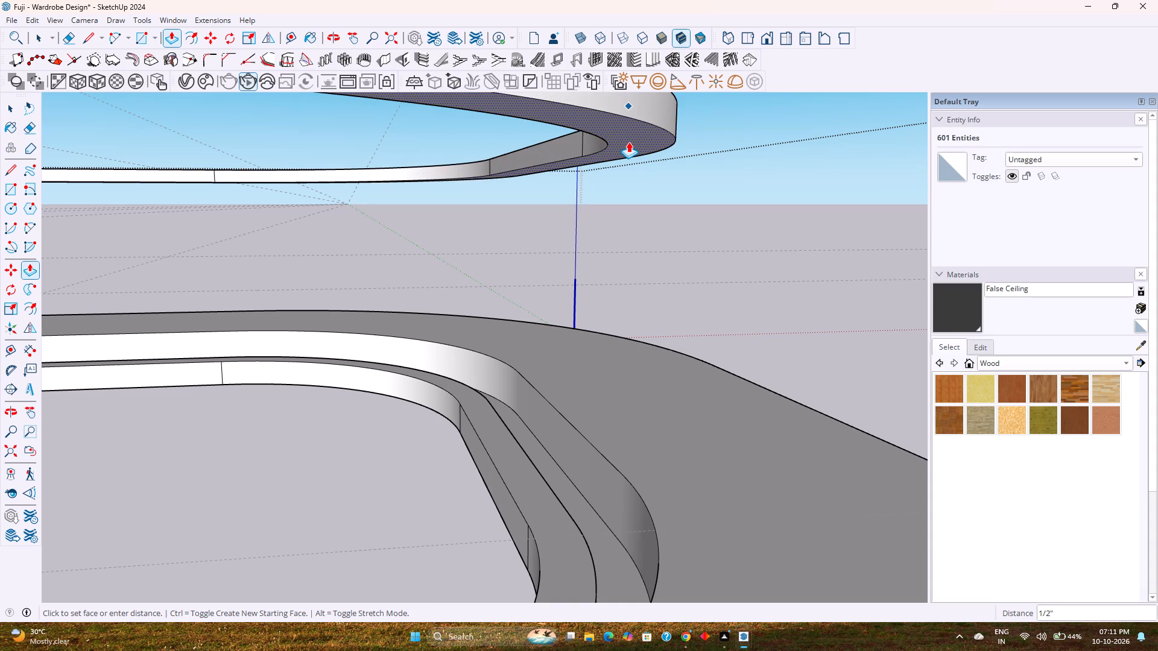
pyautogui.write('0.2')
pyautogui.press('BackSpace')
pyautogui.press('5')
pyautogui.press('Return')
pyautogui.scroll(-5, 605, 179)
pyautogui.scroll(-5, 572, 251)
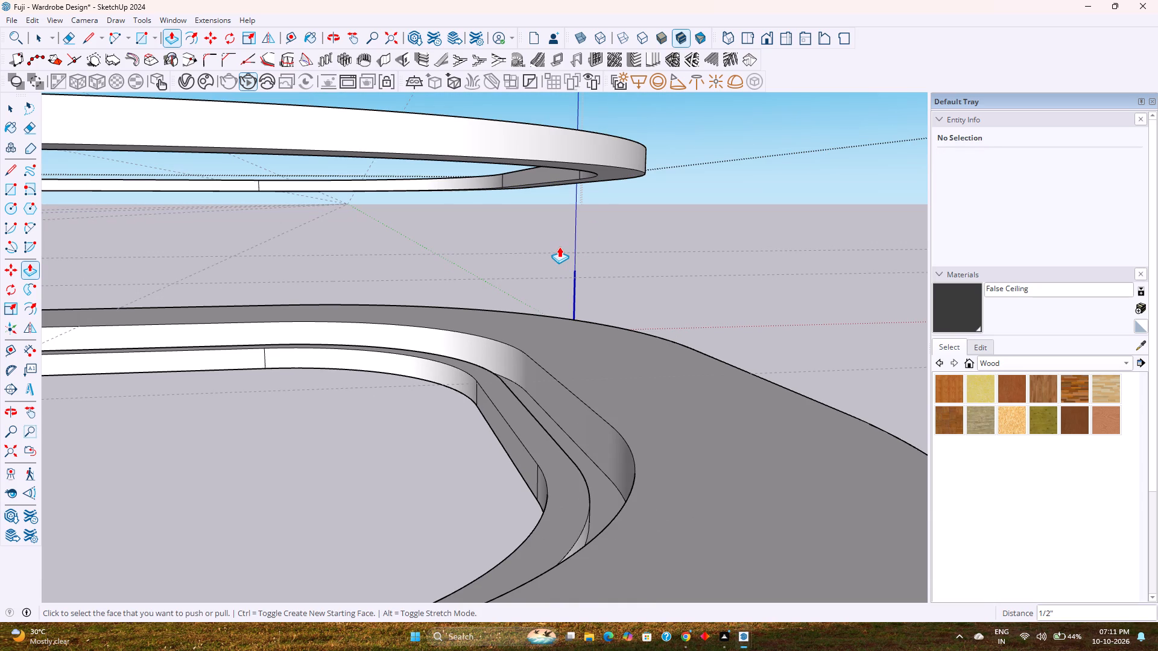
# Group all of the extruded floating loop's connected geometry.
pyautogui.press('space')
pyautogui.click(574, 157)
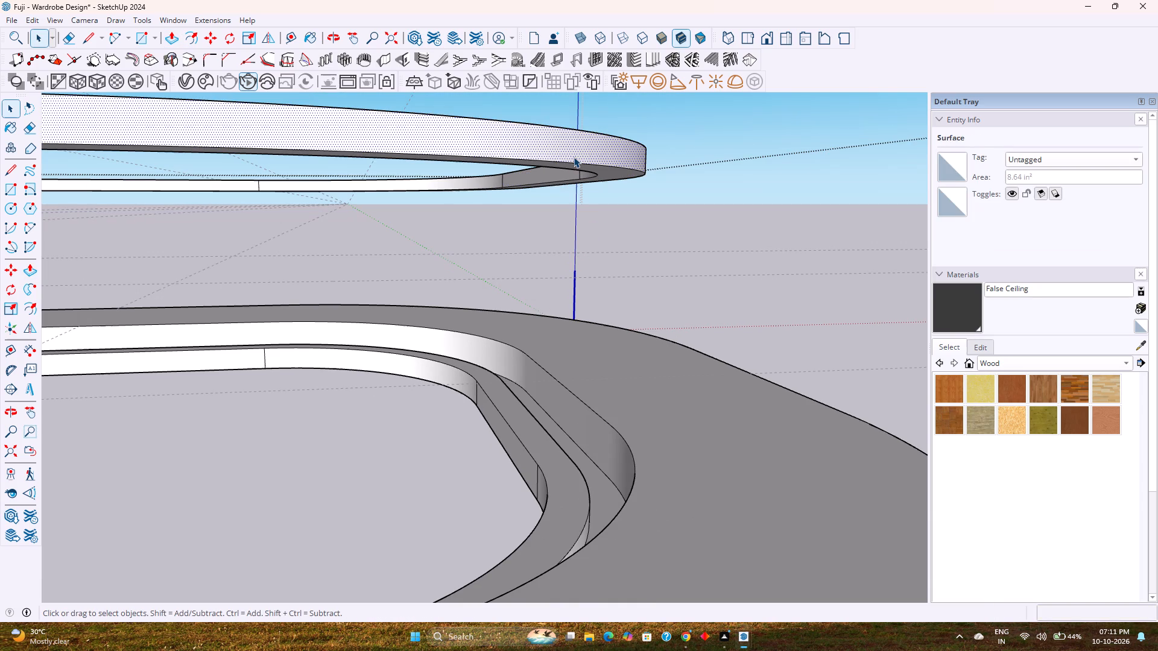
pyautogui.tripleClick(574, 157)
pyautogui.rightClick(574, 157)
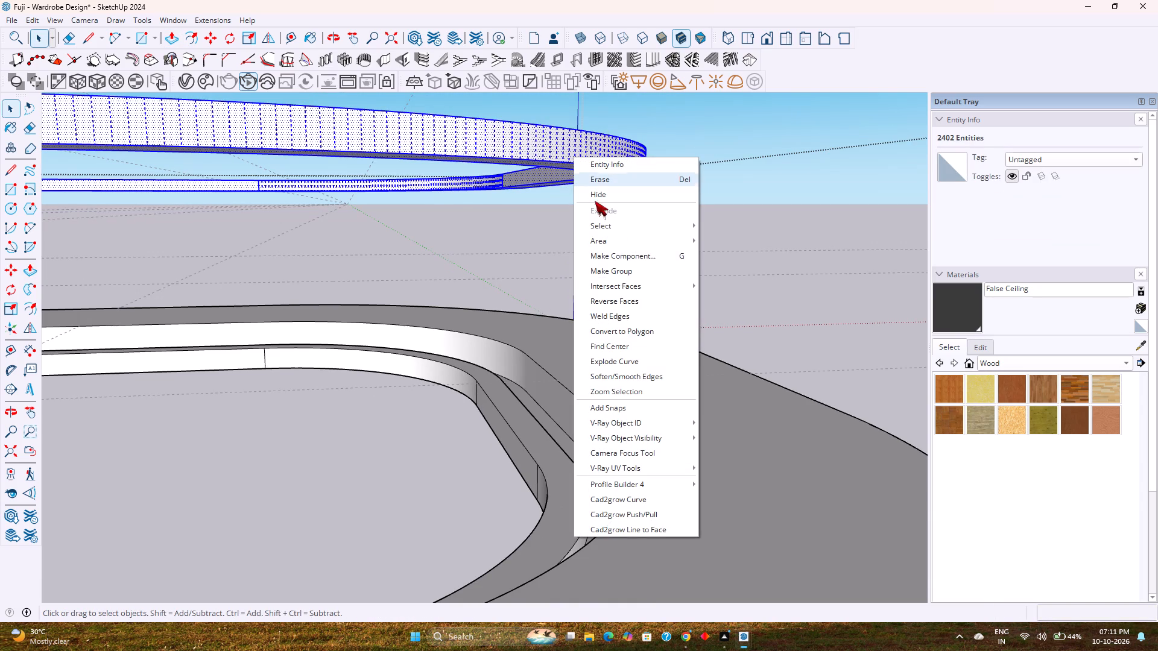
pyautogui.click(612, 271)
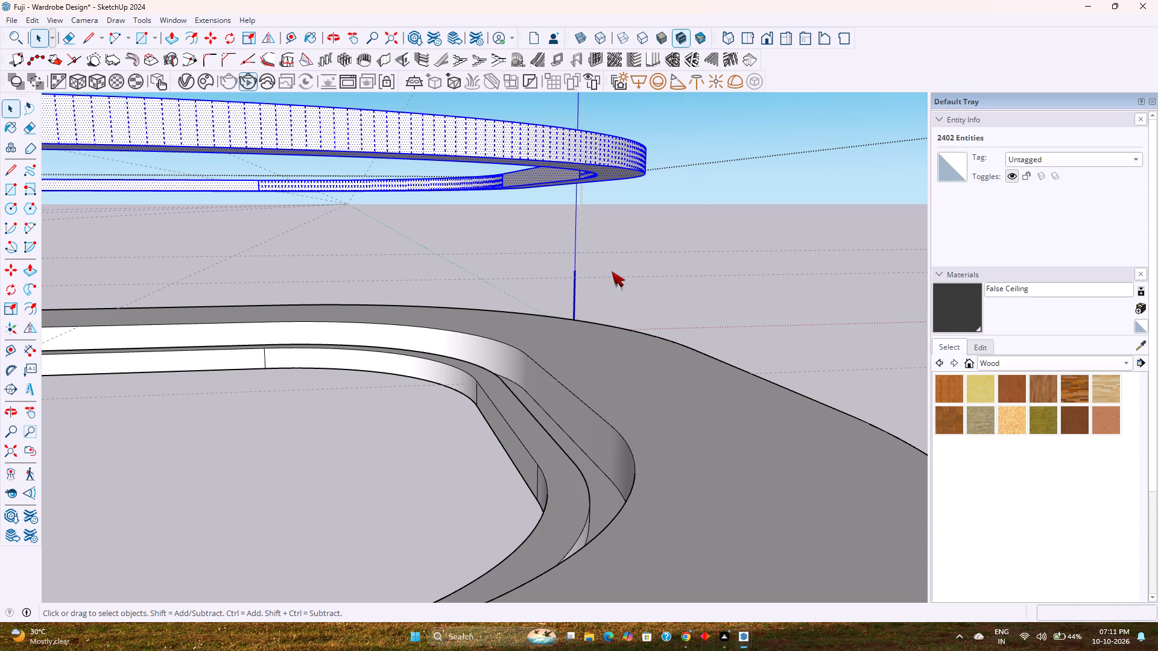
# Move the loop group straight down along the vertical axis by 9 inches toward the ring's stepped opening.
pyautogui.press('m')
pyautogui.scroll(-5, 533, 321)
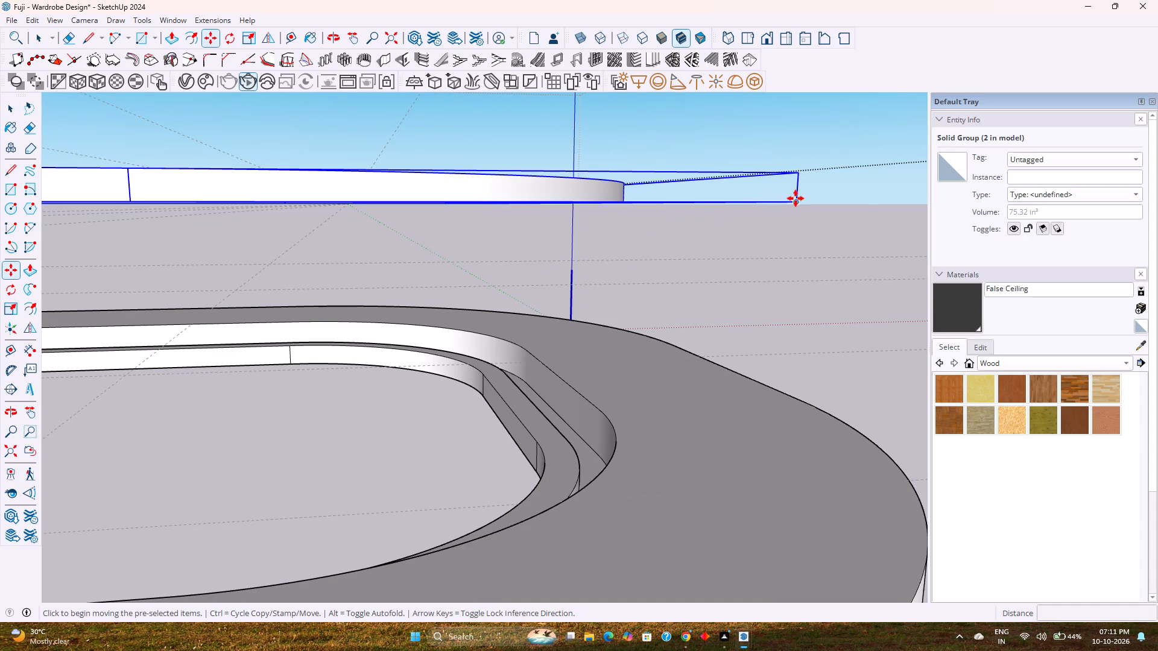
pyautogui.click(796, 201)
pyautogui.press('Up')
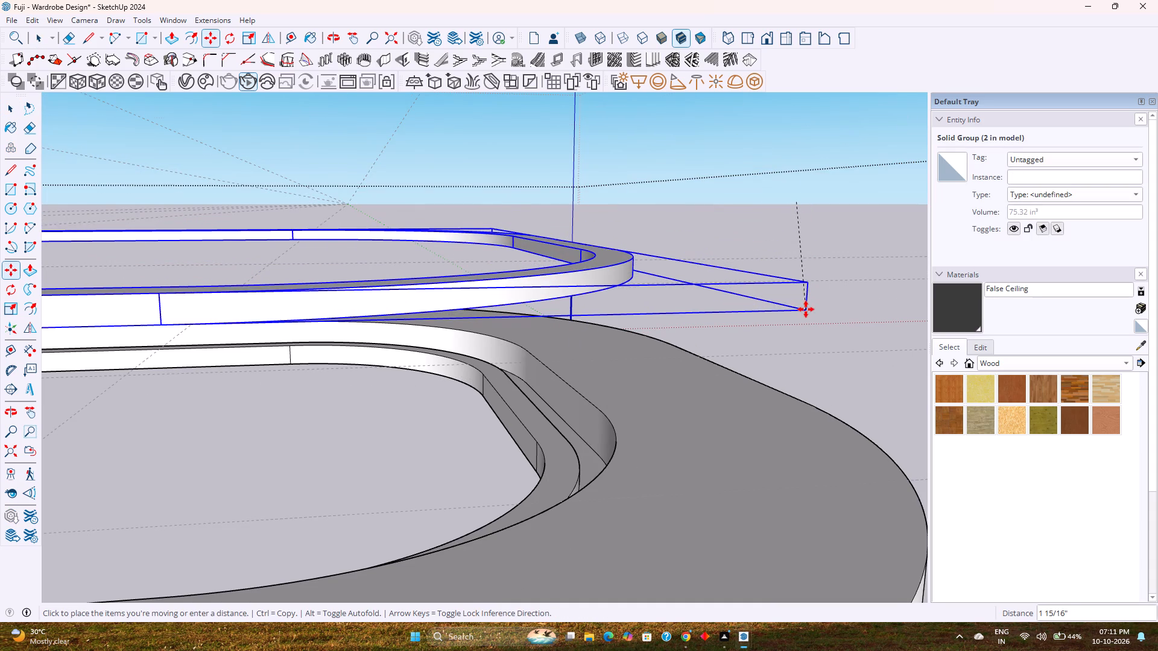
pyautogui.press('9')
pyautogui.press('Return')
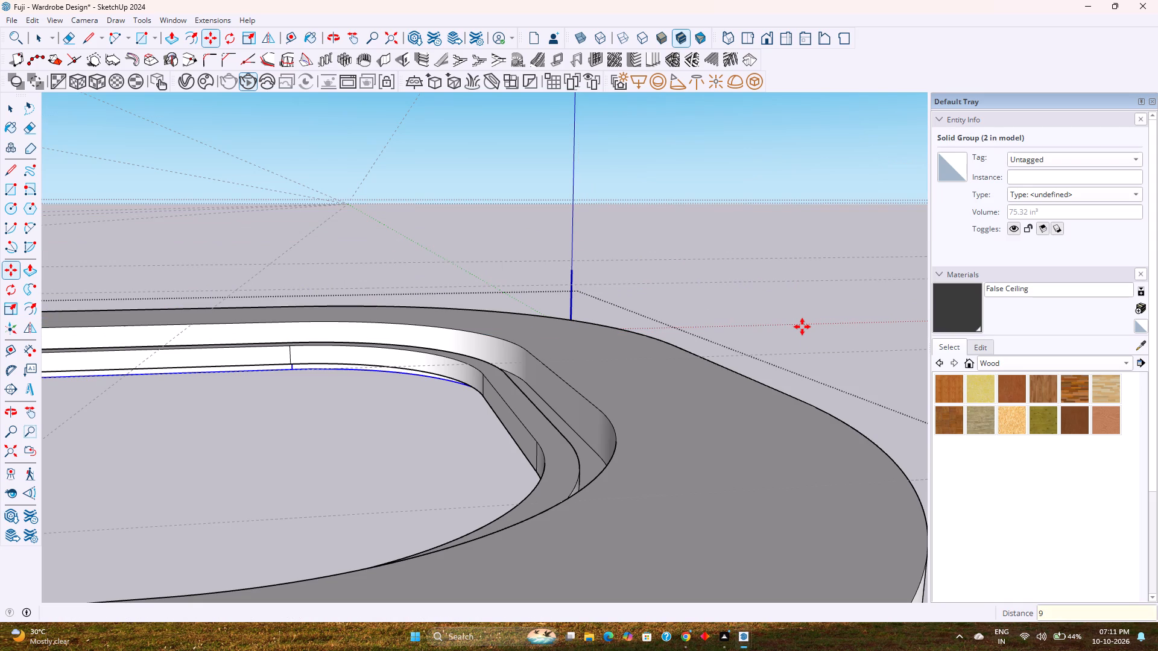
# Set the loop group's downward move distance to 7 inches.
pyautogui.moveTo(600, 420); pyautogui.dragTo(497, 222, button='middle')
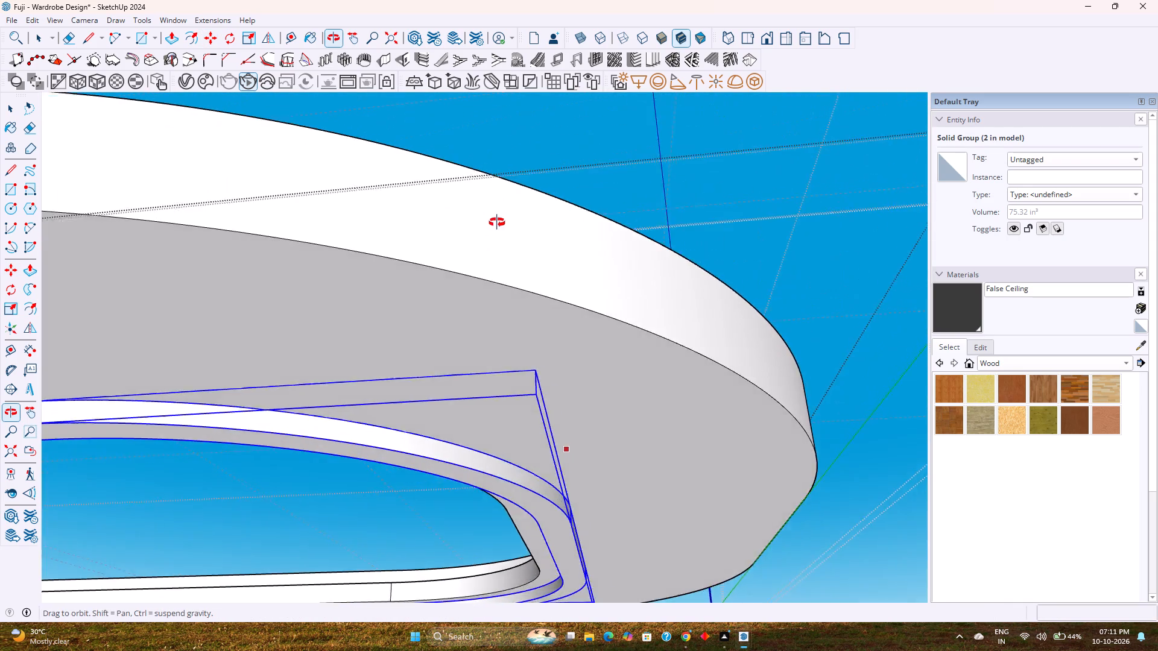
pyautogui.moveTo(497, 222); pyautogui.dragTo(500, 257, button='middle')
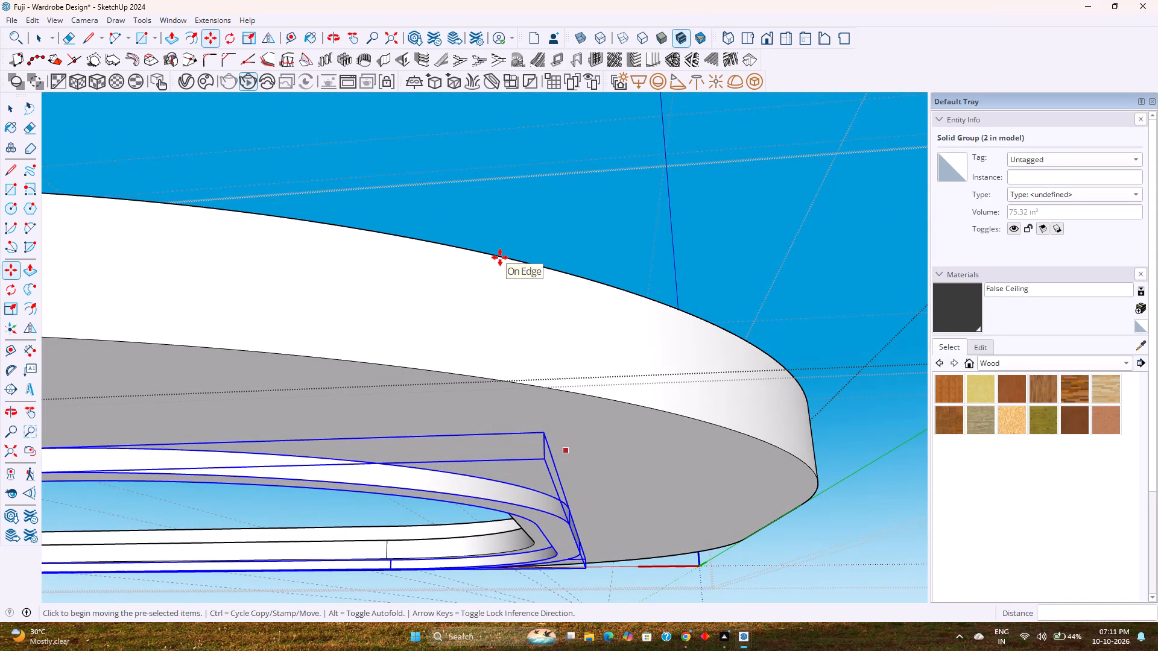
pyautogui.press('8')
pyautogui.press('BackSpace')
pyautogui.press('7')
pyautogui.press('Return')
# Set the loop group's downward move distance to 8 inches, placing it in the stepped recess around the opening.
pyautogui.moveTo(495, 250); pyautogui.dragTo(477, 436, button='middle')
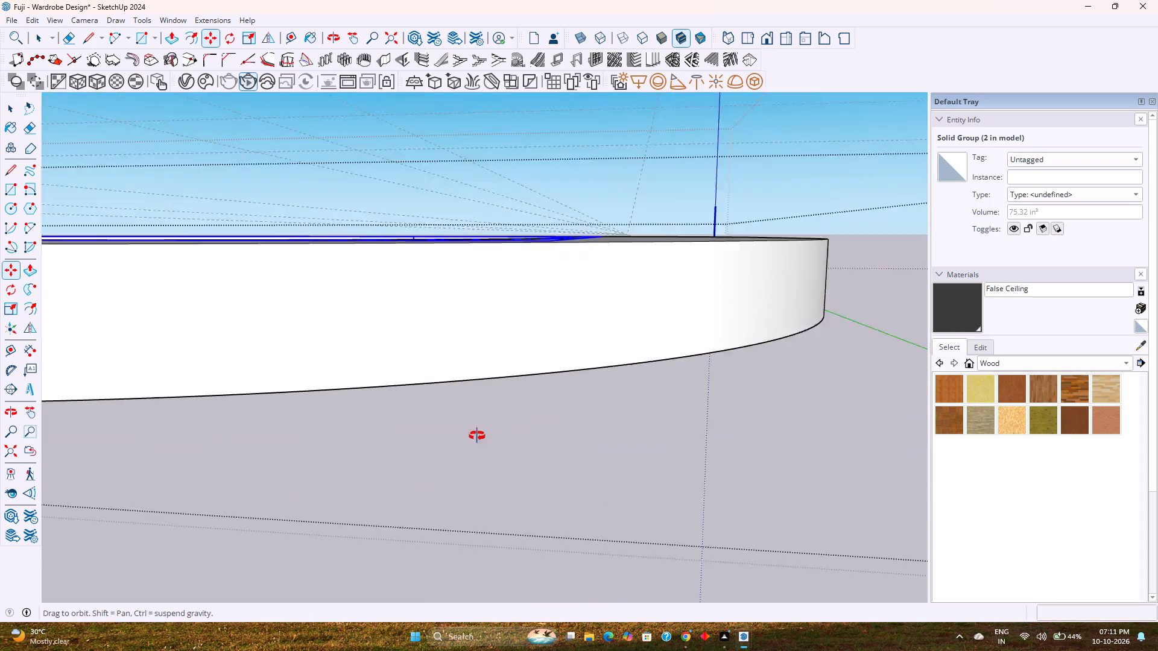
pyautogui.moveTo(477, 436); pyautogui.dragTo(474, 474, button='middle')
pyautogui.scroll(-5, 499, 310)
pyautogui.moveTo(495, 287); pyautogui.dragTo(605, 350, button='middle')
pyautogui.scroll(-3, 582, 306)
pyautogui.keyDown('shift'); pyautogui.moveTo(537, 274); pyautogui.dragTo(686, 443, button='middle'); pyautogui.keyUp('shift')
pyautogui.scroll(13, 568, 220)
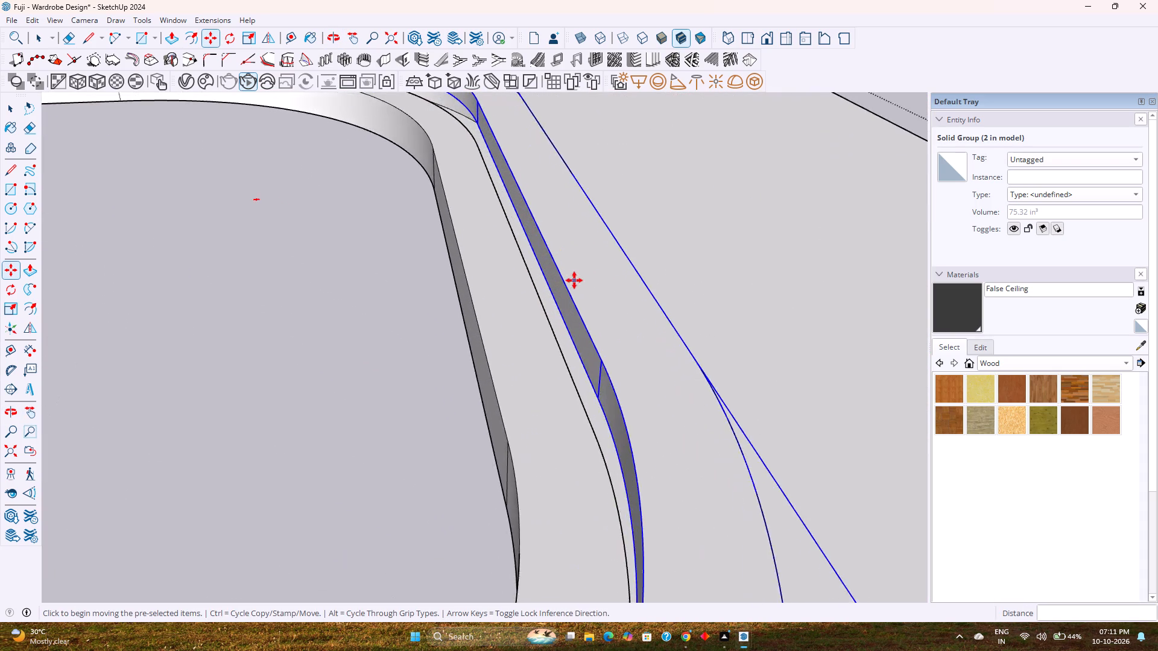
pyautogui.moveTo(574, 281); pyautogui.dragTo(535, 168, button='middle')
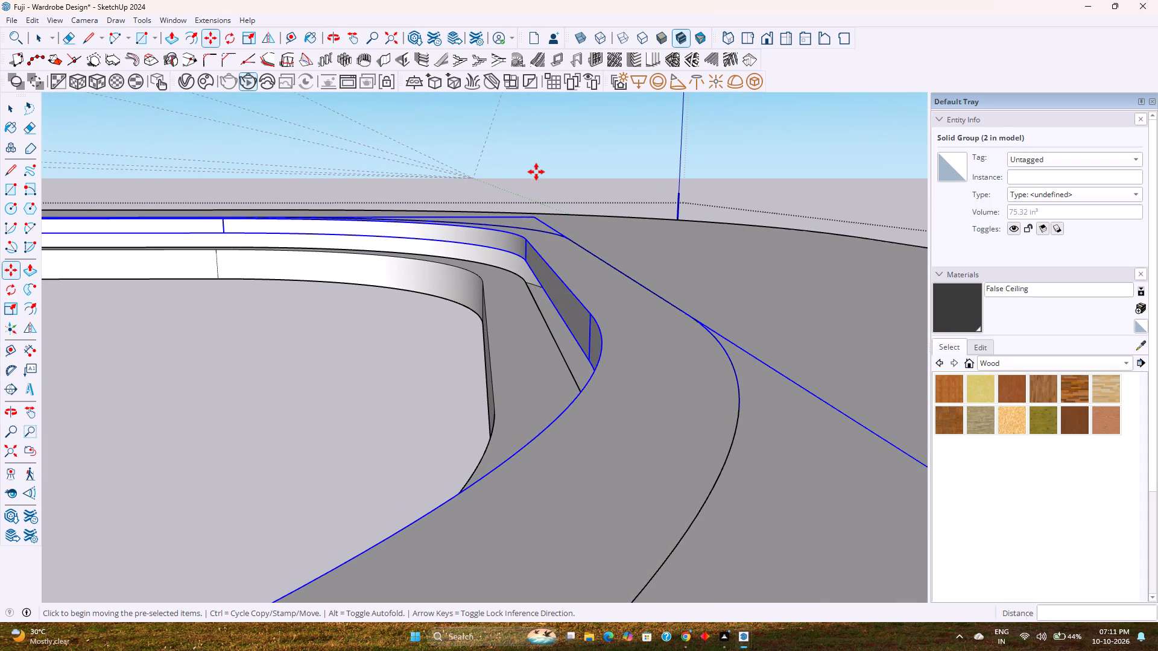
pyautogui.press('8')
pyautogui.press('Return')
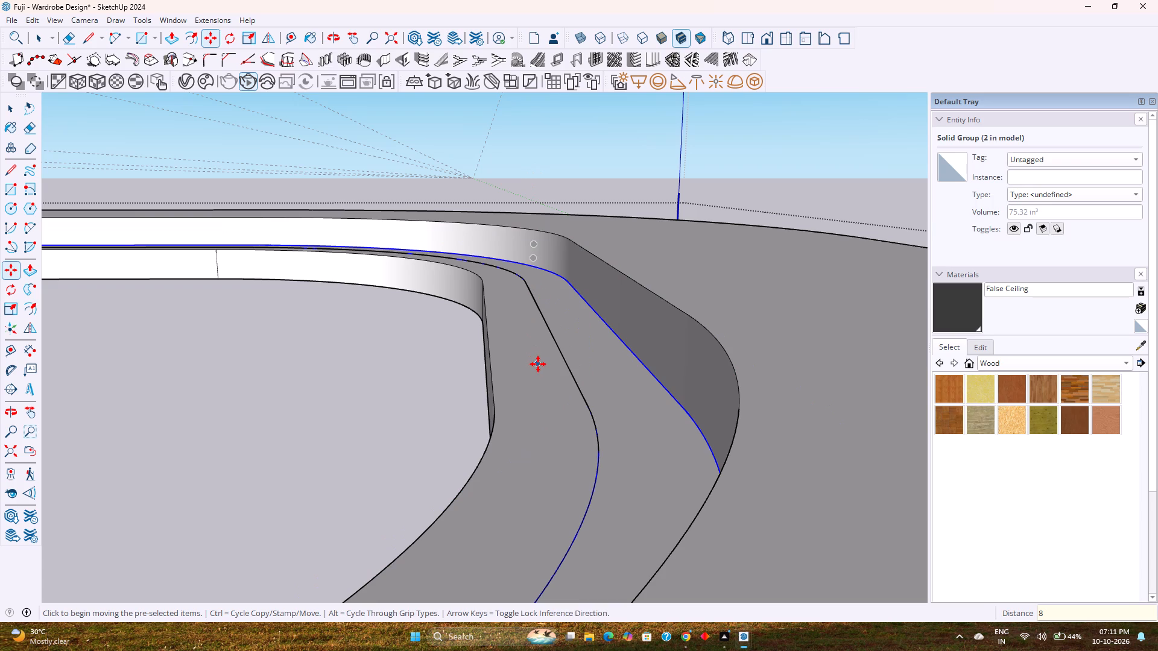
# Inside the loop group, push its top face down by 0.25 inches and leave the group.
pyautogui.press('space')
pyautogui.scroll(3, 583, 364)
pyautogui.doubleClick(599, 359)
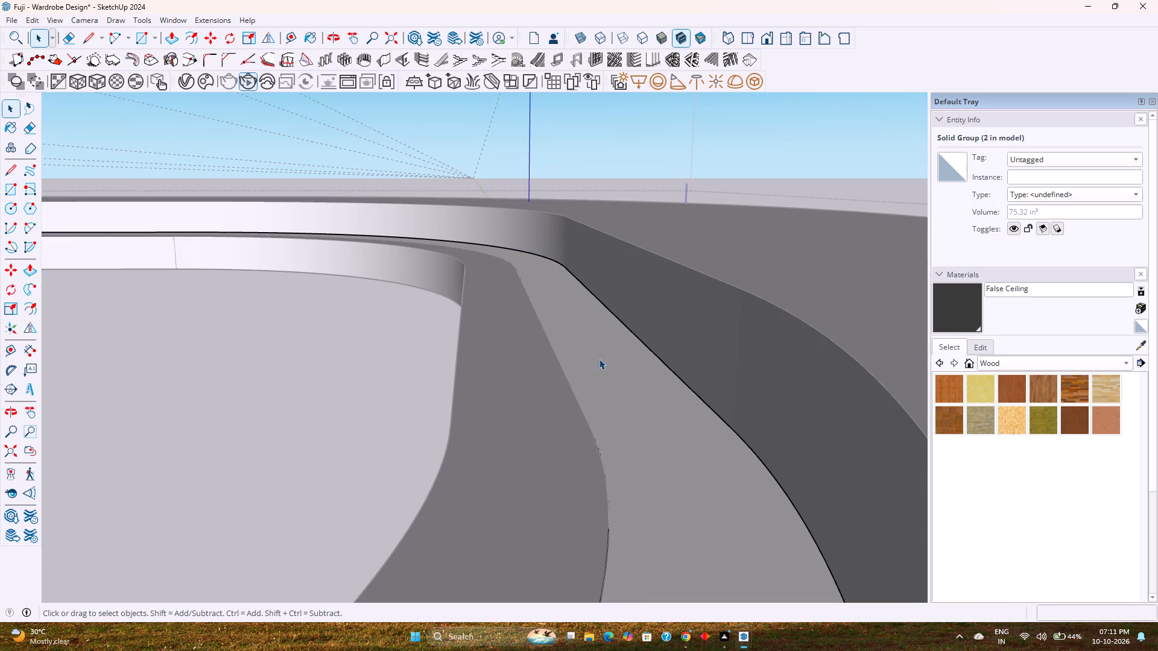
pyautogui.scroll(2, 599, 359)
pyautogui.press('p')
pyautogui.click(604, 350)
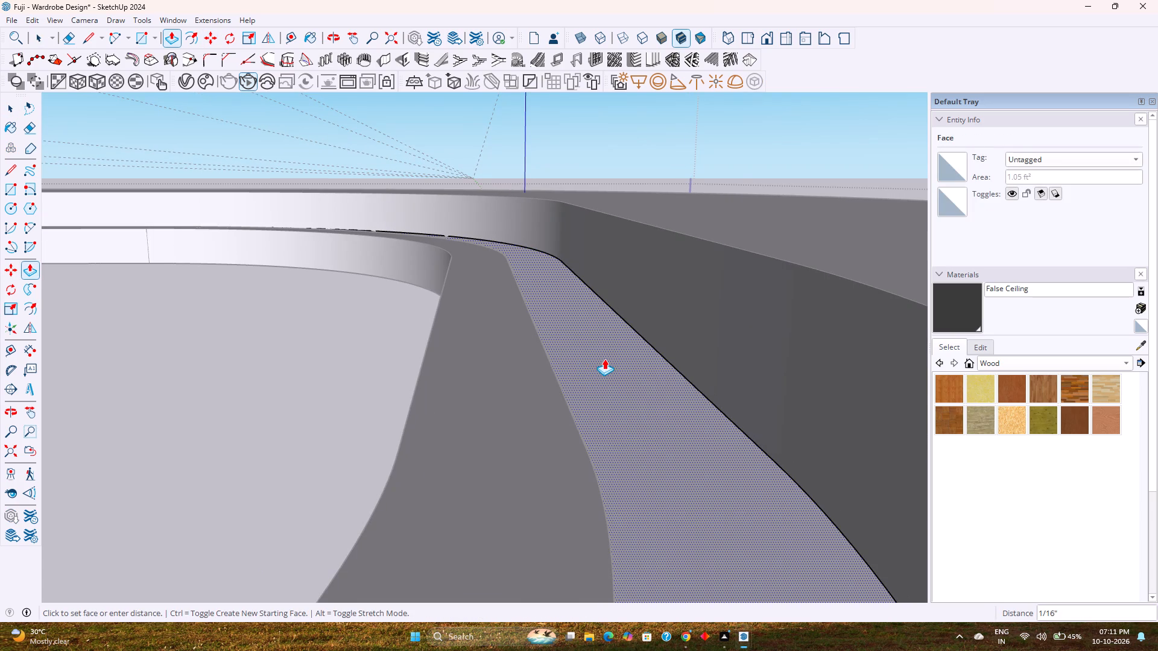
pyautogui.write('0.25')
pyautogui.press('Return')
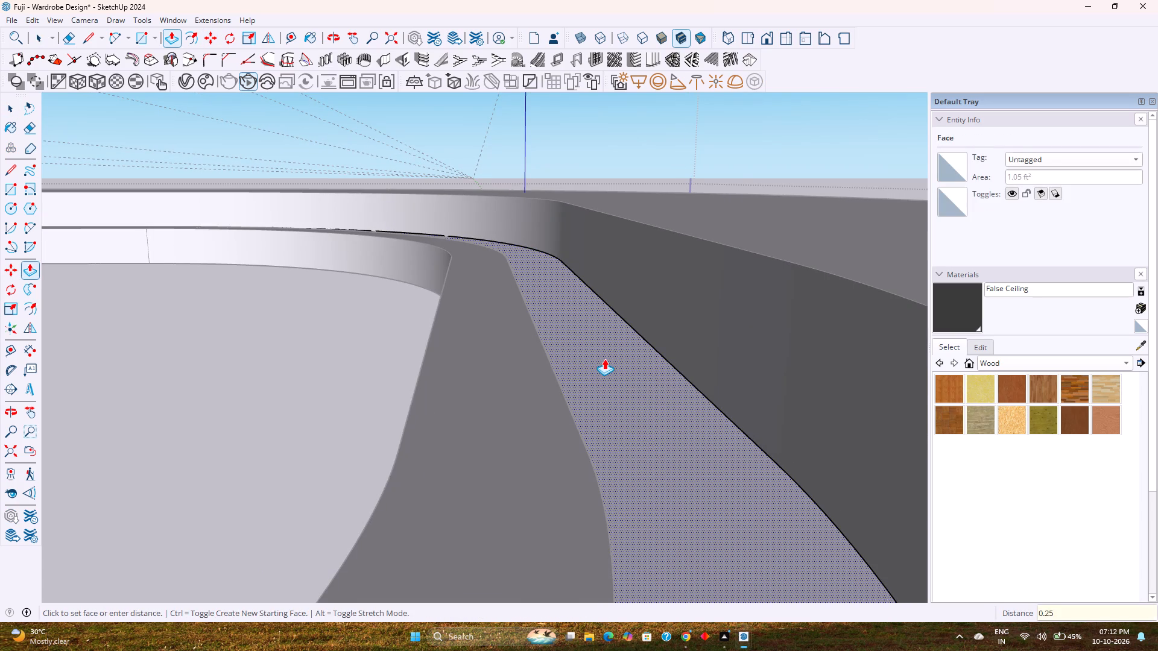
pyautogui.press('space')
pyautogui.scroll(-2, 601, 360)
pyautogui.click(600, 360)
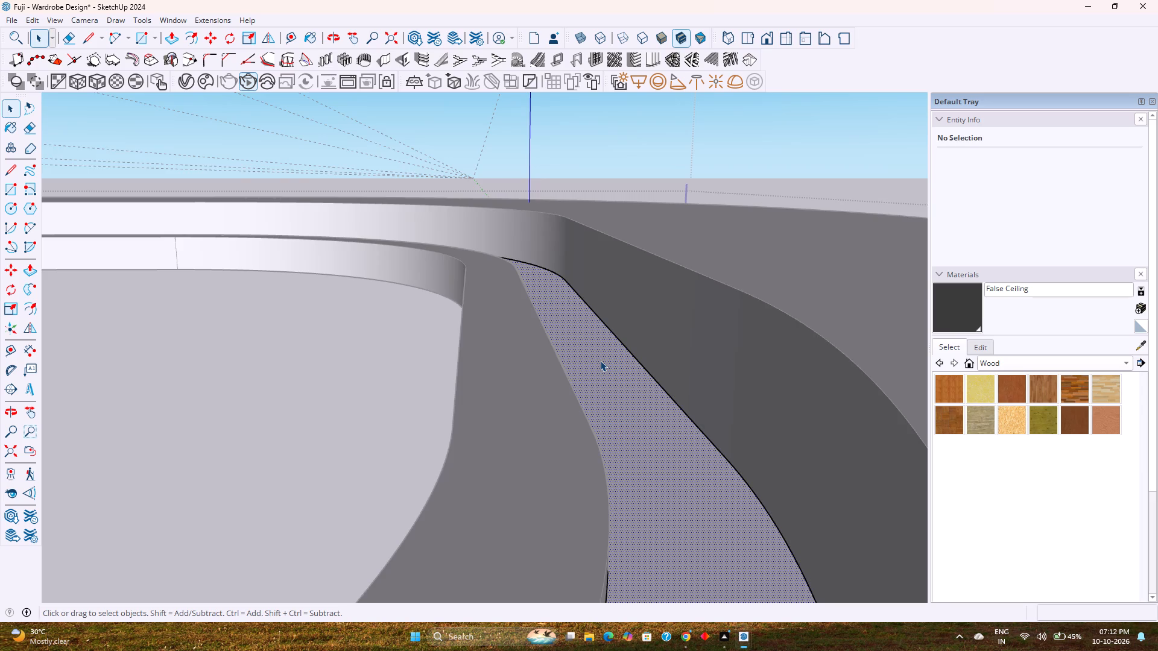
pyautogui.scroll(-5, 600, 360)
pyautogui.doubleClick(599, 360)
pyautogui.press('Escape')
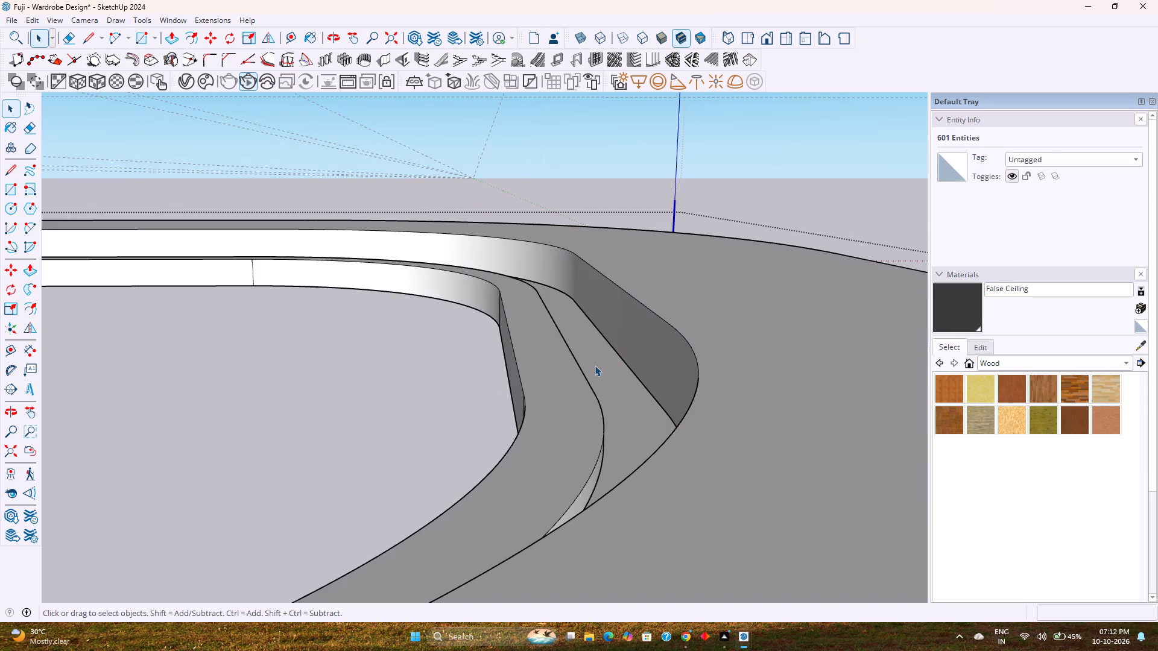
# Apply the emissive False Ceiling material from the V-Ray Asset Editor to the strip group in the recess.
pyautogui.click(595, 365)
pyautogui.scroll(-9, 595, 365)
pyautogui.scroll(-1, 487, 376)
pyautogui.moveTo(487, 376); pyautogui.dragTo(692, 394, button='middle')
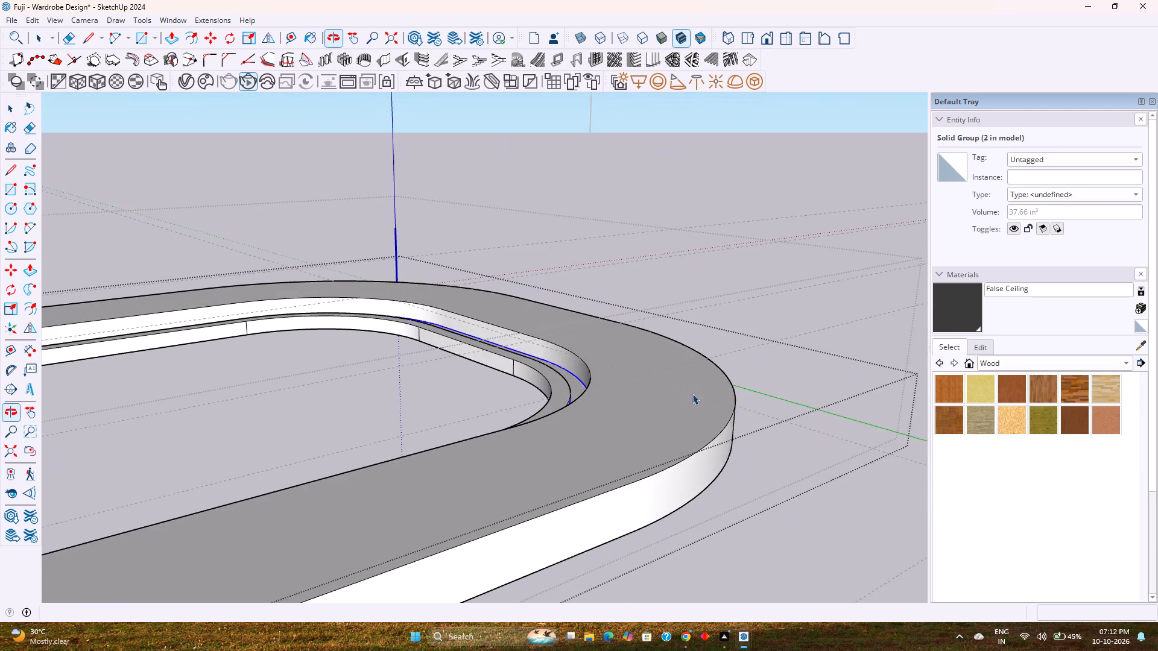
pyautogui.scroll(-4, 690, 382)
pyautogui.click(192, 79)
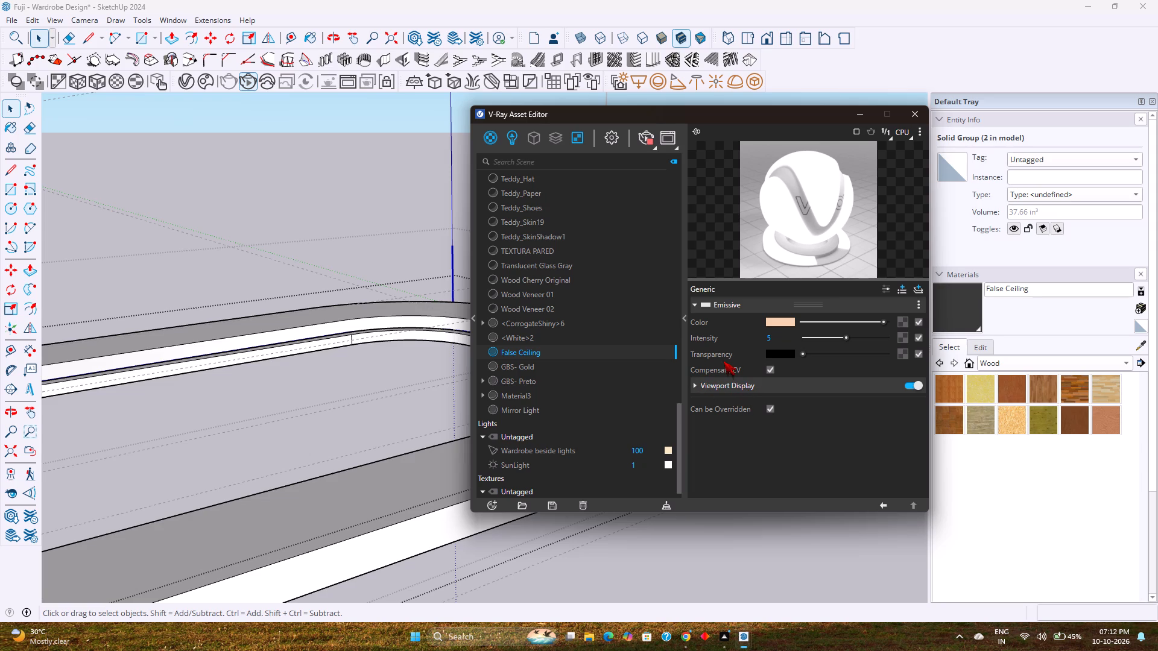
pyautogui.rightClick(519, 352)
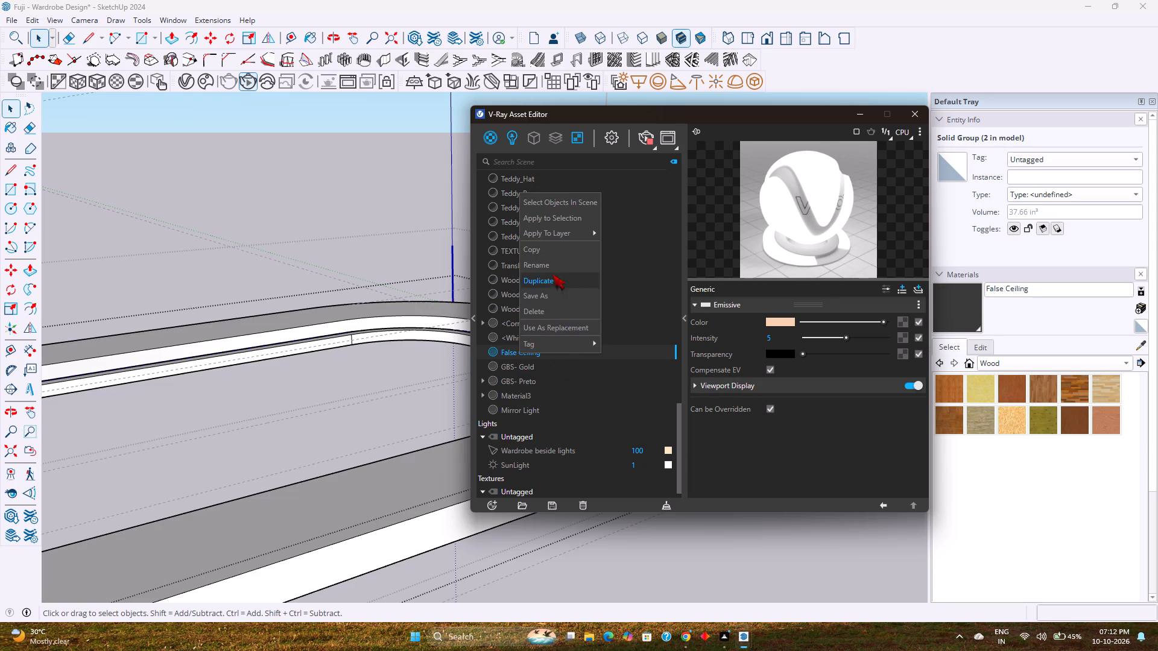
pyautogui.click(554, 222)
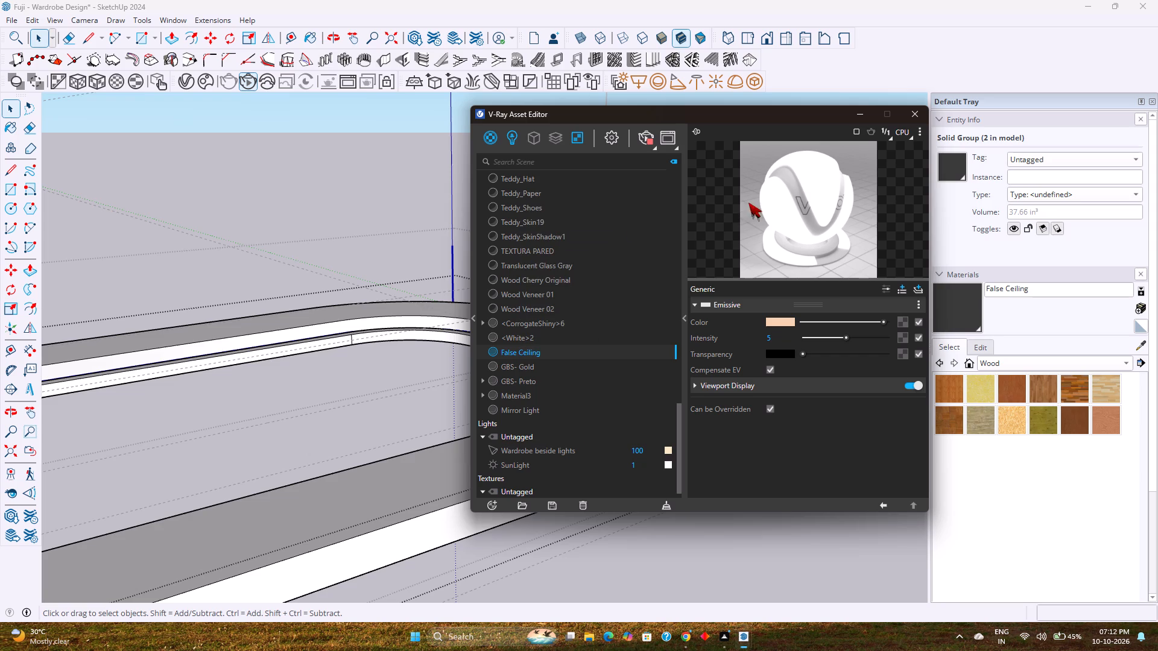
pyautogui.click(908, 117)
# Examine the light strip in the ring's stepped recess, then clear the selection.
pyautogui.scroll(3, 584, 377)
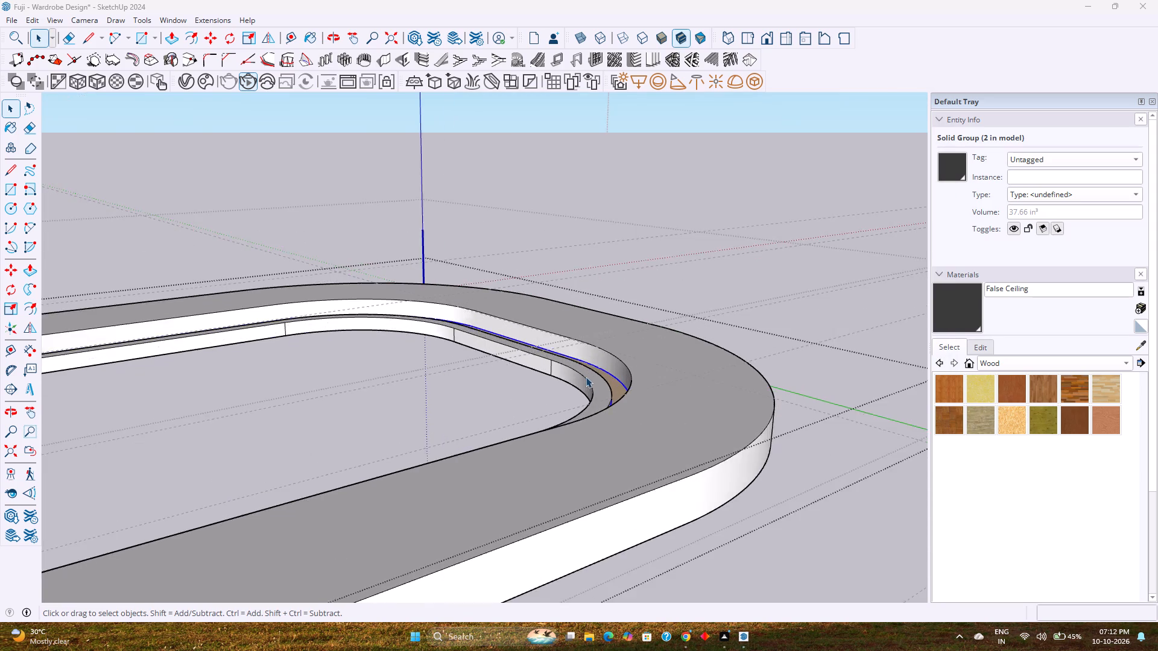
pyautogui.scroll(6, 586, 377)
pyautogui.moveTo(634, 370); pyautogui.dragTo(554, 366, button='middle')
pyautogui.scroll(-12, 554, 362)
pyautogui.moveTo(548, 368); pyautogui.dragTo(670, 338, button='middle')
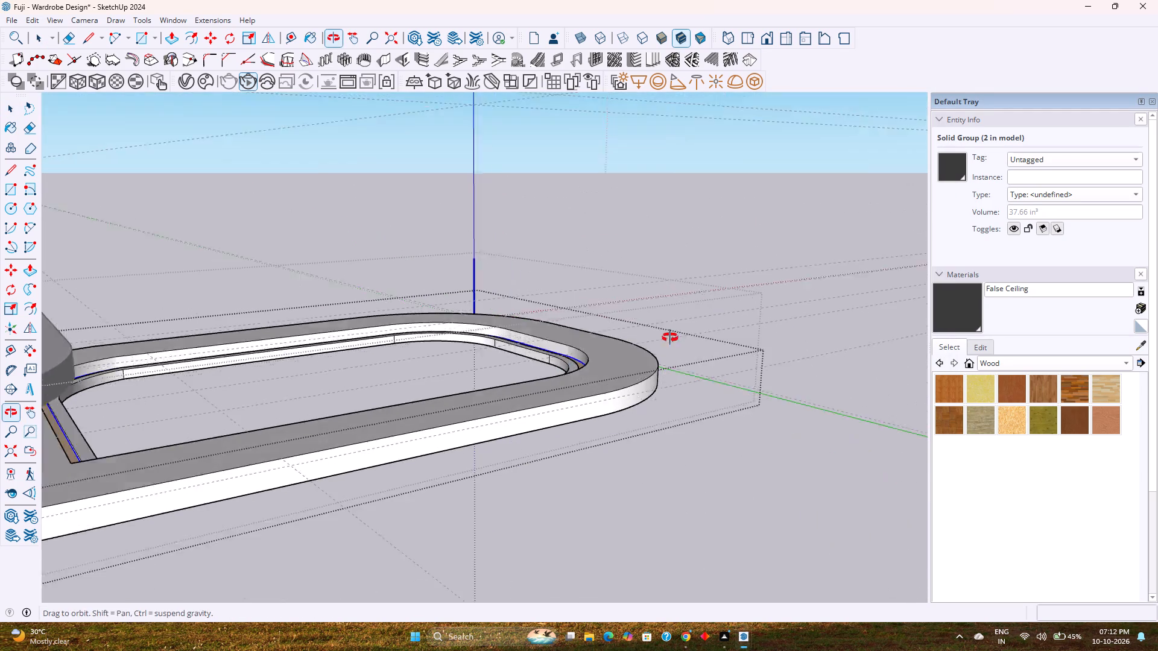
pyautogui.moveTo(670, 338); pyautogui.dragTo(717, 321, button='middle')
pyautogui.click(631, 487)
# Move the upper rounded ring straight down along the vertical axis onto the top of the adjacent ring.
pyautogui.scroll(-1, 482, 459)
pyautogui.moveTo(484, 458); pyautogui.dragTo(548, 428, button='middle')
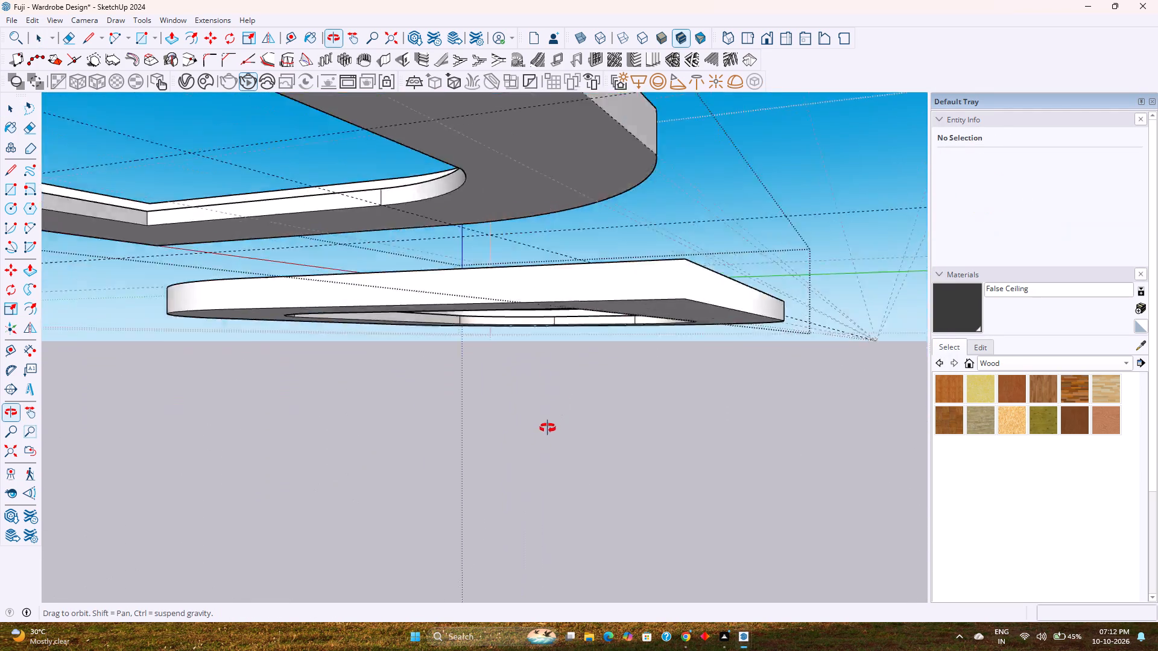
pyautogui.moveTo(548, 428); pyautogui.dragTo(455, 453, button='middle')
pyautogui.keyDown('shift'); pyautogui.moveTo(431, 439); pyautogui.dragTo(612, 421, button='middle'); pyautogui.keyUp('shift')
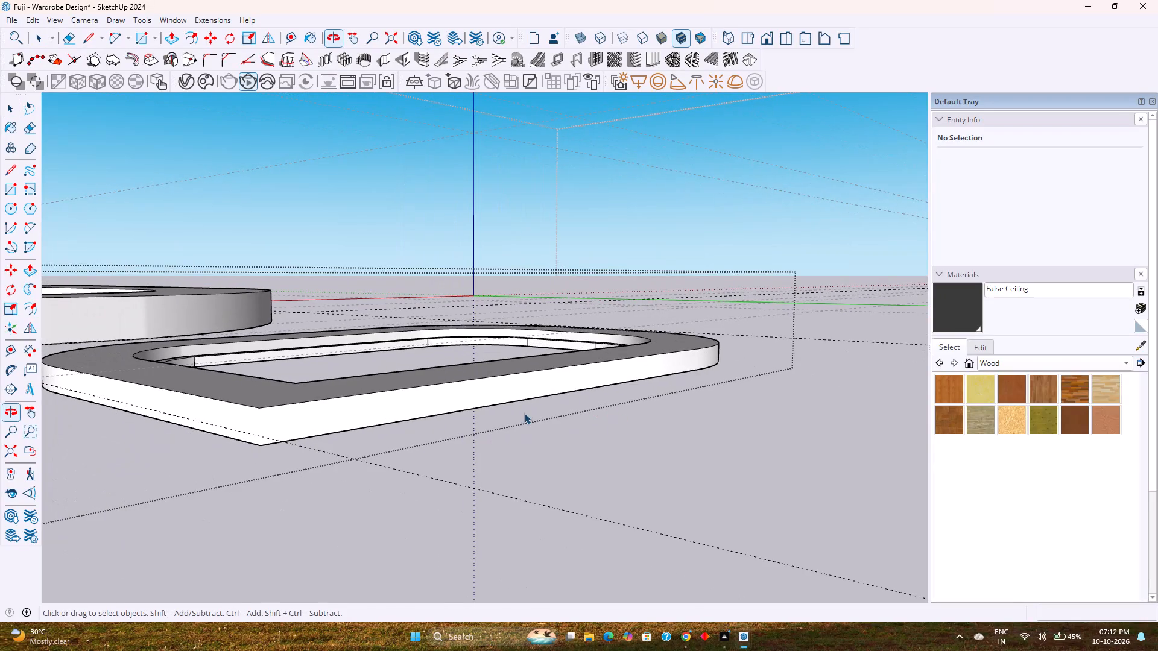
pyautogui.scroll(-4, 342, 382)
pyautogui.keyDown('shift'); pyautogui.moveTo(344, 382); pyautogui.dragTo(397, 383, button='middle'); pyautogui.keyUp('shift')
pyautogui.moveTo(413, 395); pyautogui.dragTo(207, 454, button='middle')
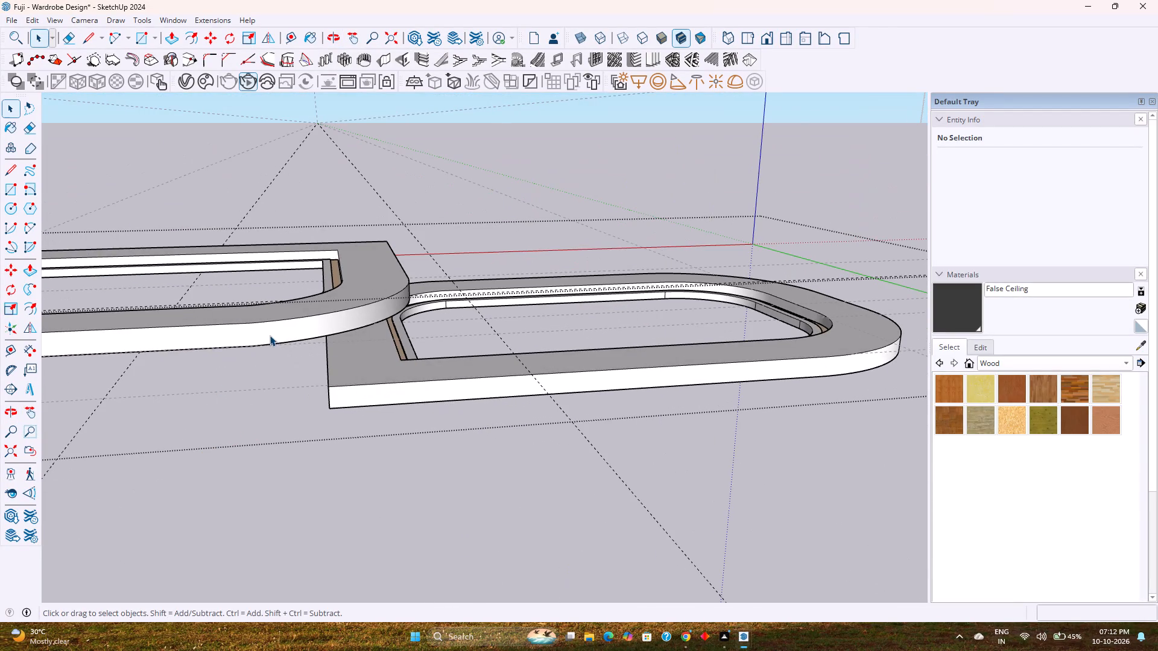
pyautogui.click(293, 329)
pyautogui.press('m')
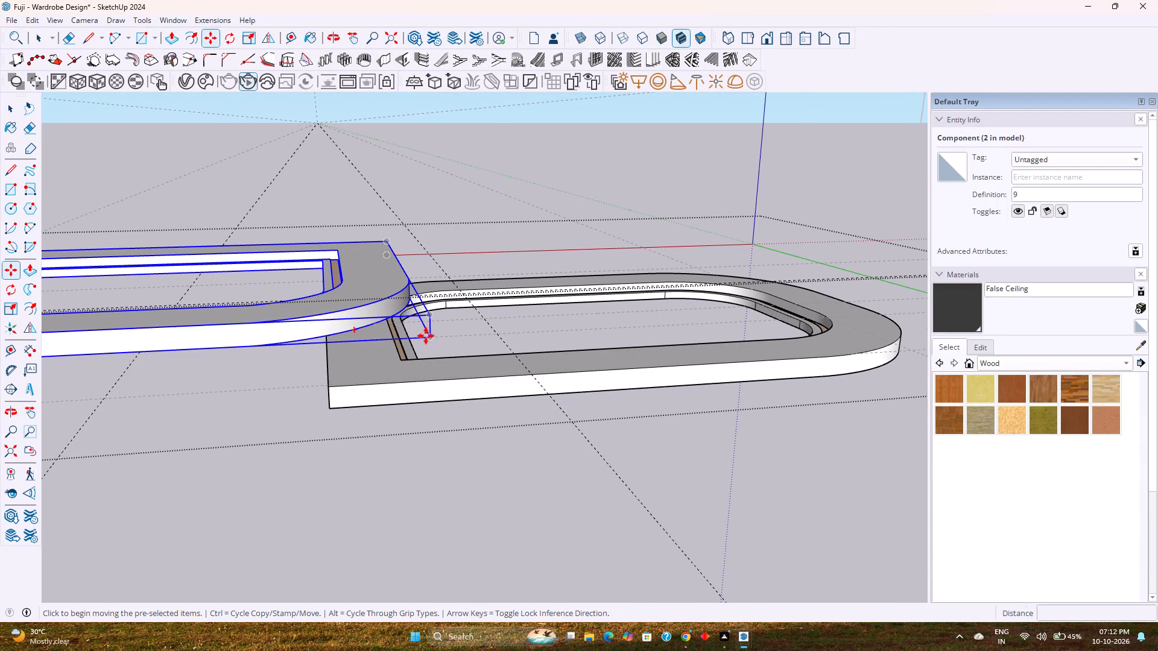
pyautogui.click(427, 336)
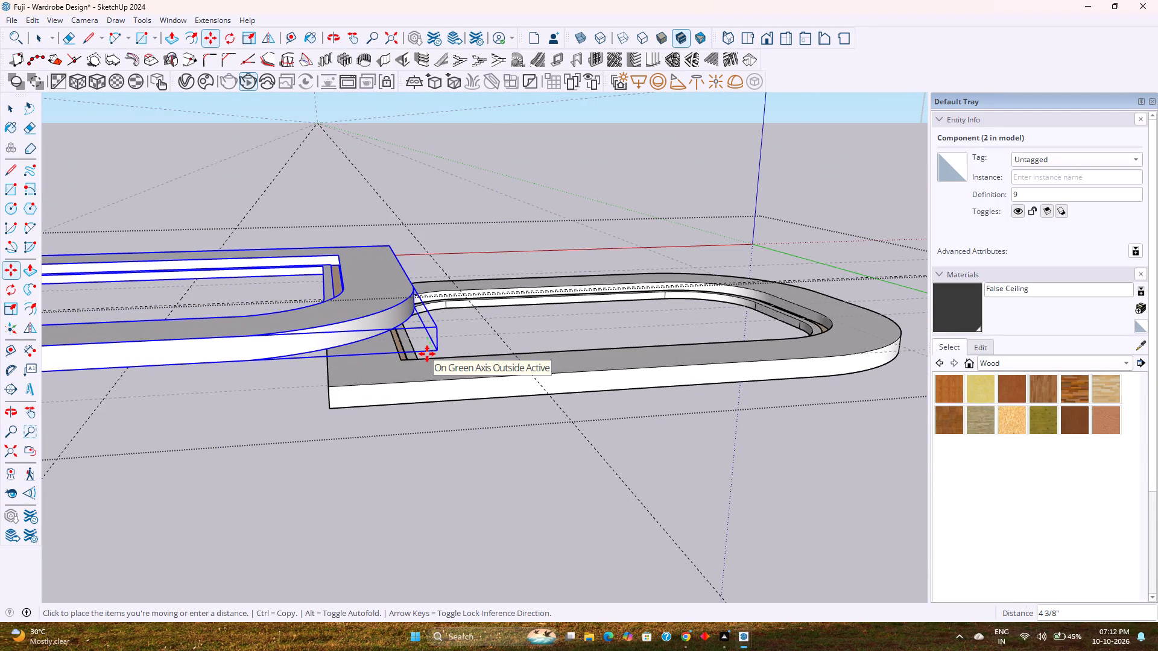
pyautogui.press('Up')
pyautogui.click(425, 359)
# Shift the upper ring horizontally by about 1 3/4 inches to reduce its overlap with the lower ring, then clear the selection.
pyautogui.moveTo(416, 391); pyautogui.dragTo(372, 340, button='middle')
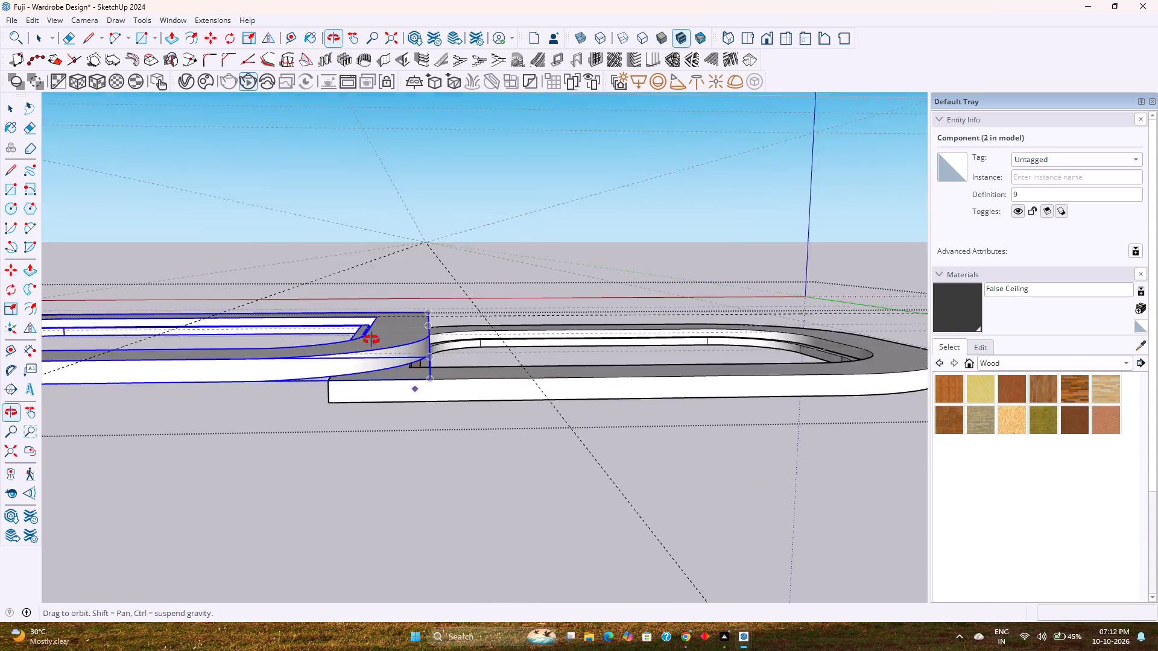
pyautogui.moveTo(372, 340); pyautogui.dragTo(394, 204, button='middle')
pyautogui.scroll(3, 405, 408)
pyautogui.moveTo(405, 412); pyautogui.dragTo(201, 559, button='middle')
pyautogui.scroll(-1, 202, 554)
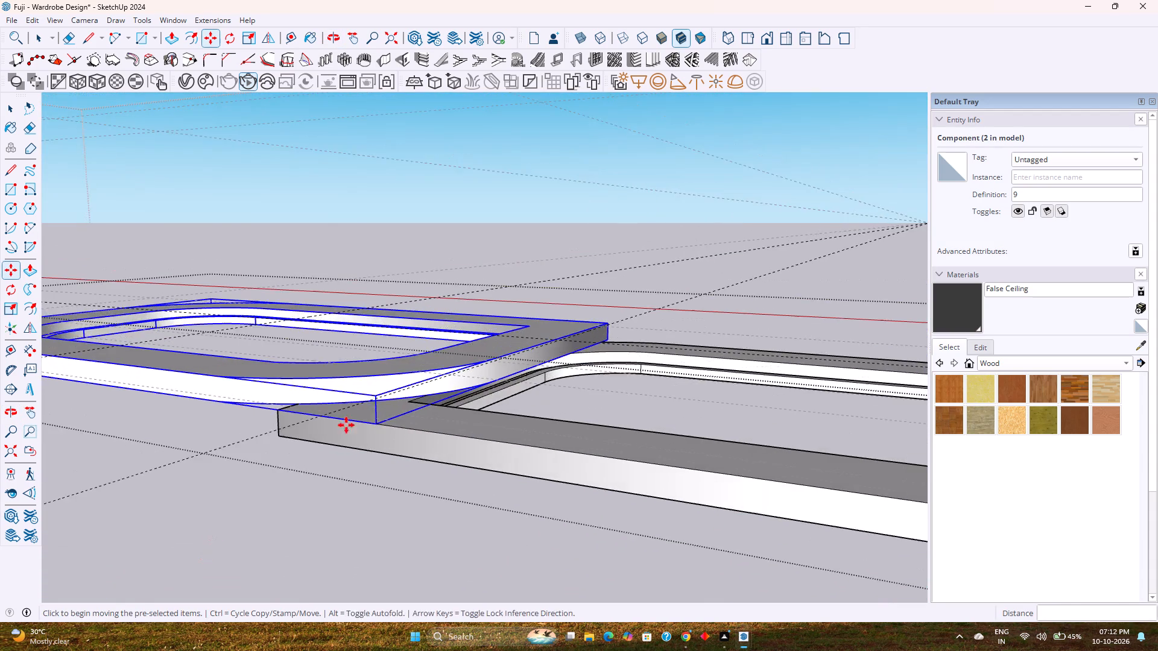
pyautogui.scroll(11, 436, 380)
pyautogui.moveTo(439, 412); pyautogui.dragTo(242, 307, button='middle')
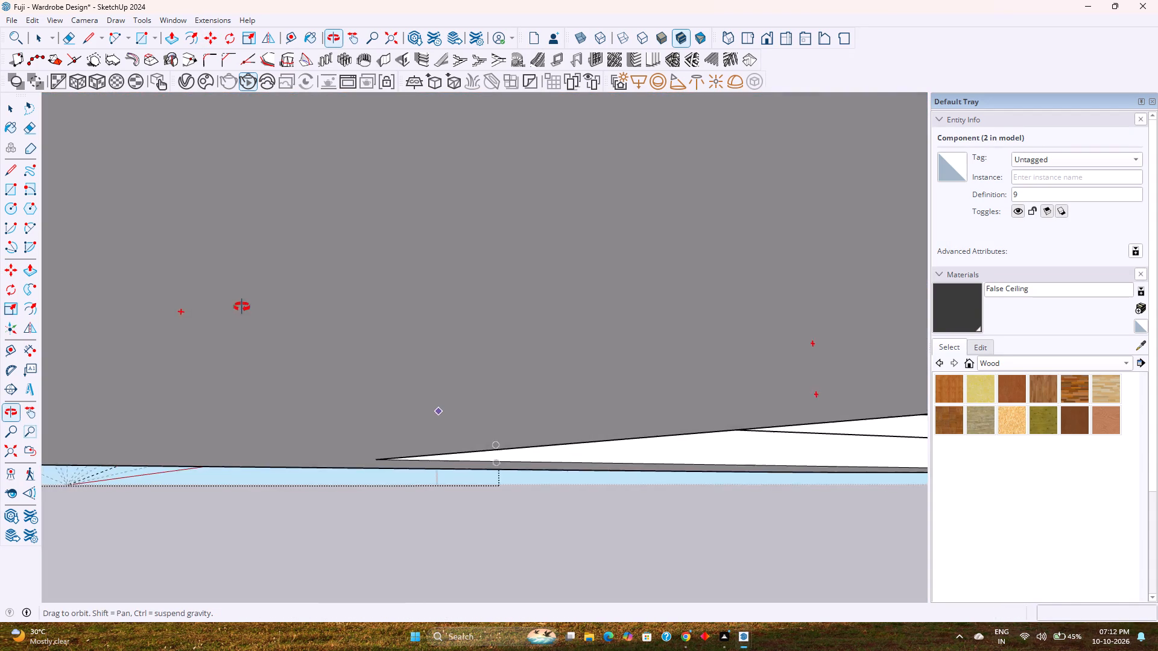
pyautogui.moveTo(242, 307); pyautogui.dragTo(603, 395, button='middle')
pyautogui.scroll(-8, 603, 395)
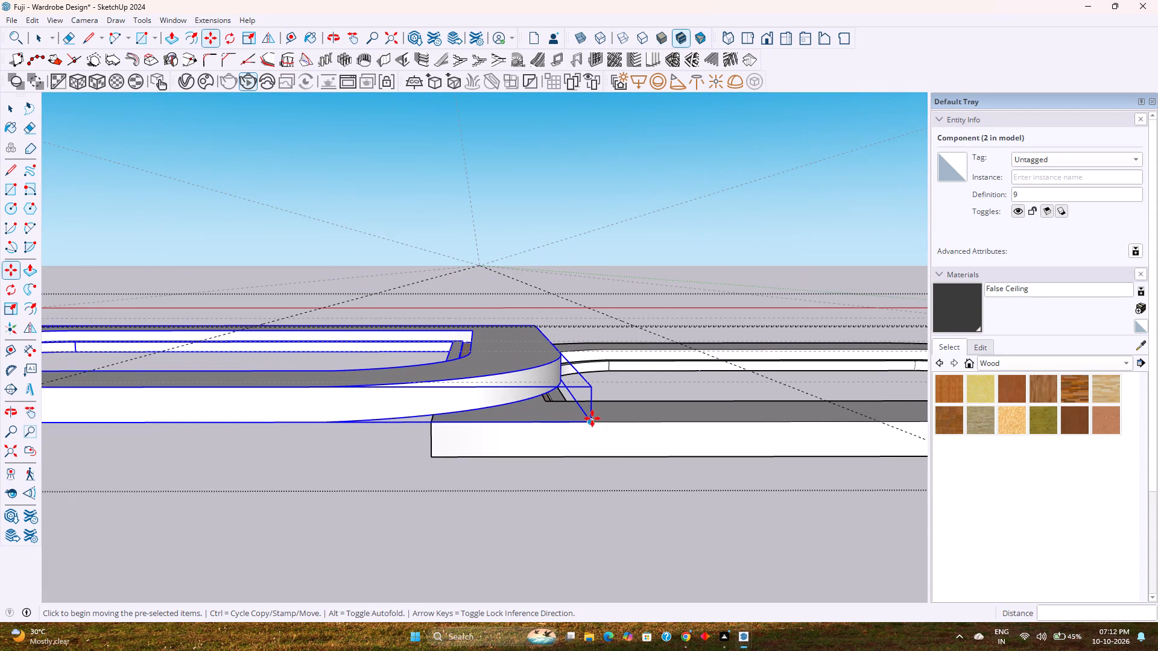
pyautogui.click(592, 418)
pyautogui.moveTo(589, 419); pyautogui.dragTo(577, 421)
pyautogui.click(595, 421)
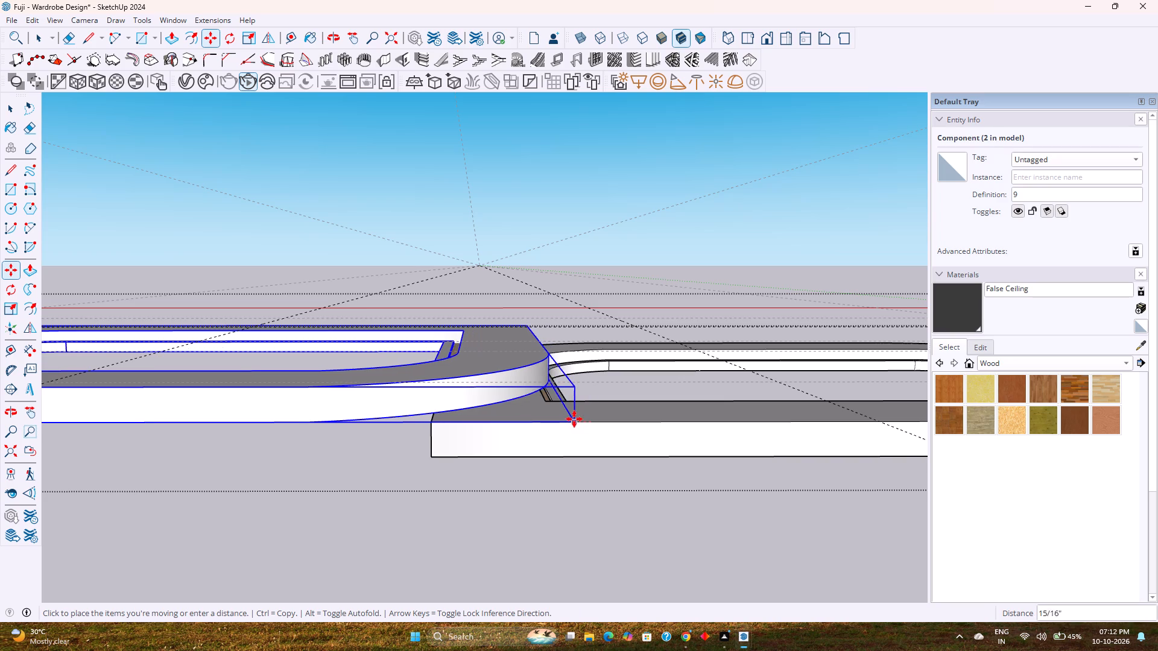
pyautogui.click(560, 419)
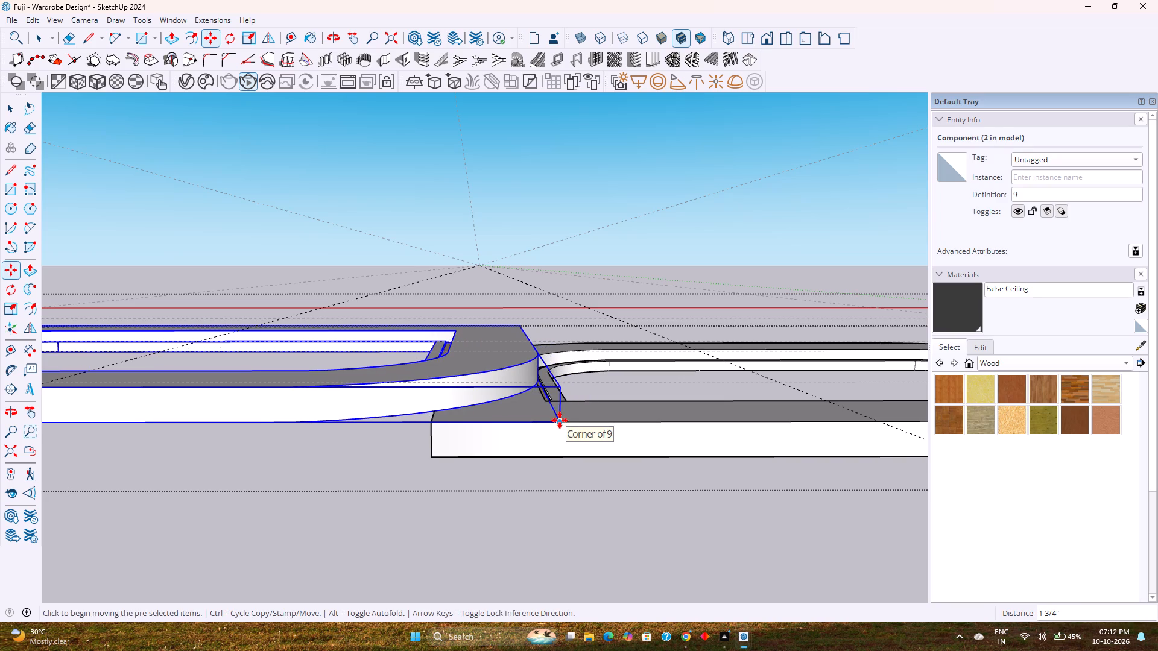
pyautogui.press('space')
pyautogui.scroll(-4, 546, 435)
pyautogui.moveTo(545, 435); pyautogui.dragTo(513, 447, button='middle')
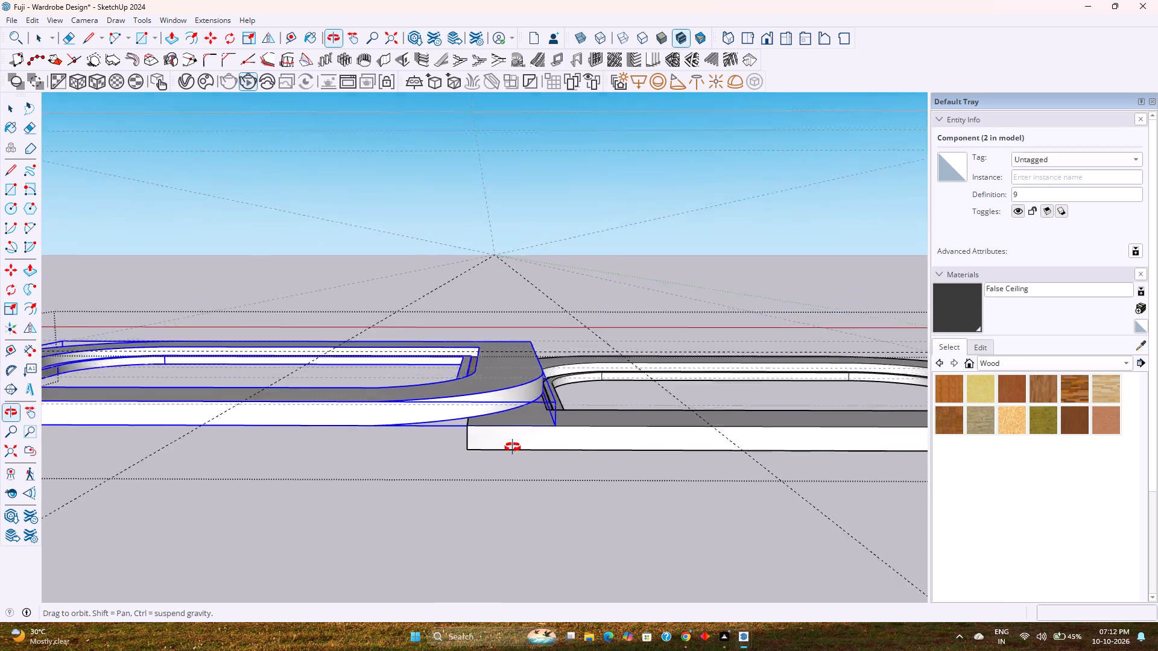
pyautogui.moveTo(513, 447); pyautogui.dragTo(369, 482, button='middle')
pyautogui.press('Escape')
# Delete all construction guides around the two rings within the open group.
pyautogui.moveTo(358, 473); pyautogui.dragTo(788, 490, button='middle')
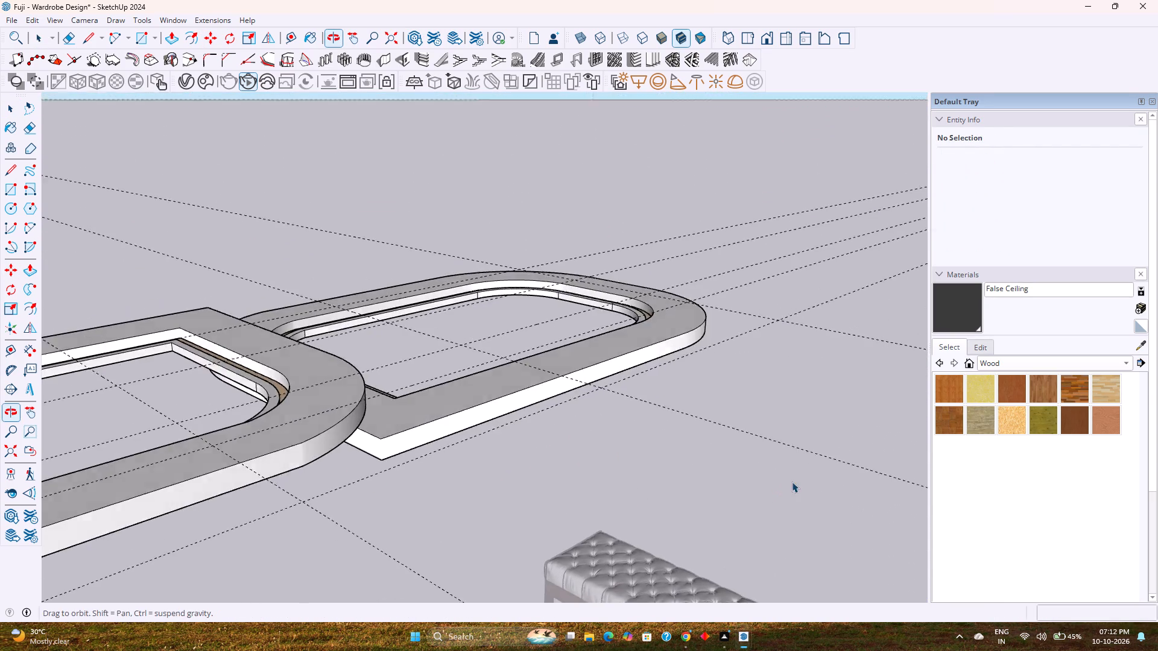
pyautogui.moveTo(470, 447); pyautogui.dragTo(826, 374, button='middle')
pyautogui.scroll(-1, 470, 447)
pyautogui.scroll(-3, 801, 371)
pyautogui.keyDown('shift'); pyautogui.moveTo(759, 353); pyautogui.dragTo(411, 431, button='middle'); pyautogui.keyUp('shift')
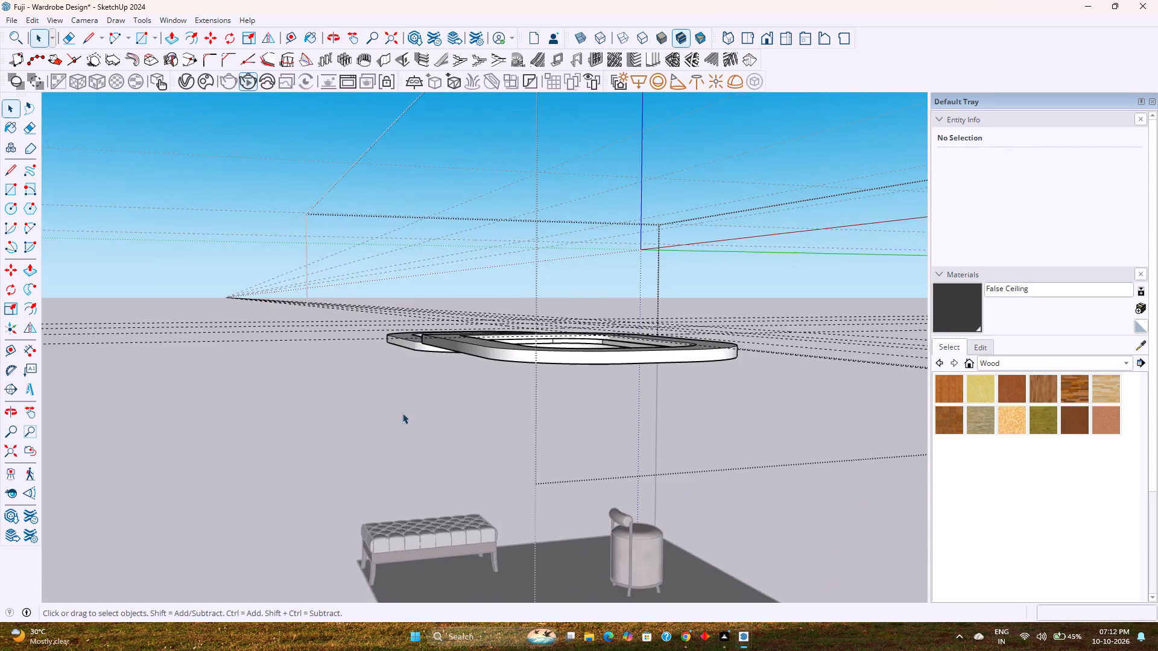
pyautogui.moveTo(402, 413); pyautogui.dragTo(577, 486, button='middle')
pyautogui.keyDown('shift'); pyautogui.moveTo(574, 462); pyautogui.dragTo(427, 446, button='middle'); pyautogui.keyUp('shift')
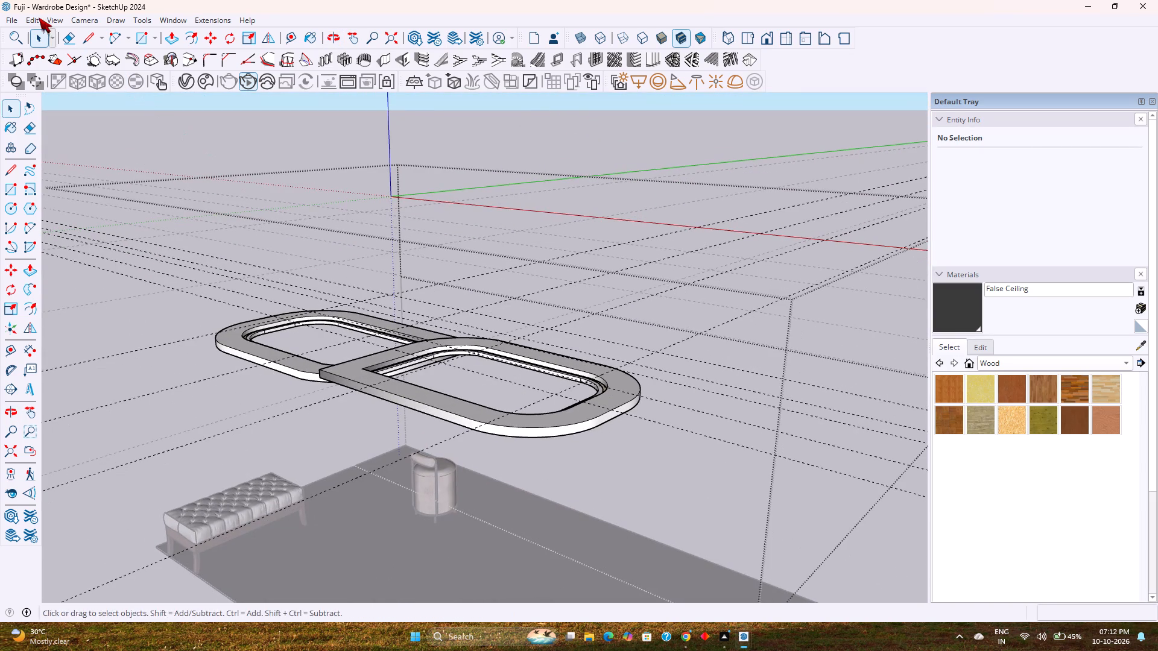
pyautogui.click(34, 17)
pyautogui.click(74, 137)
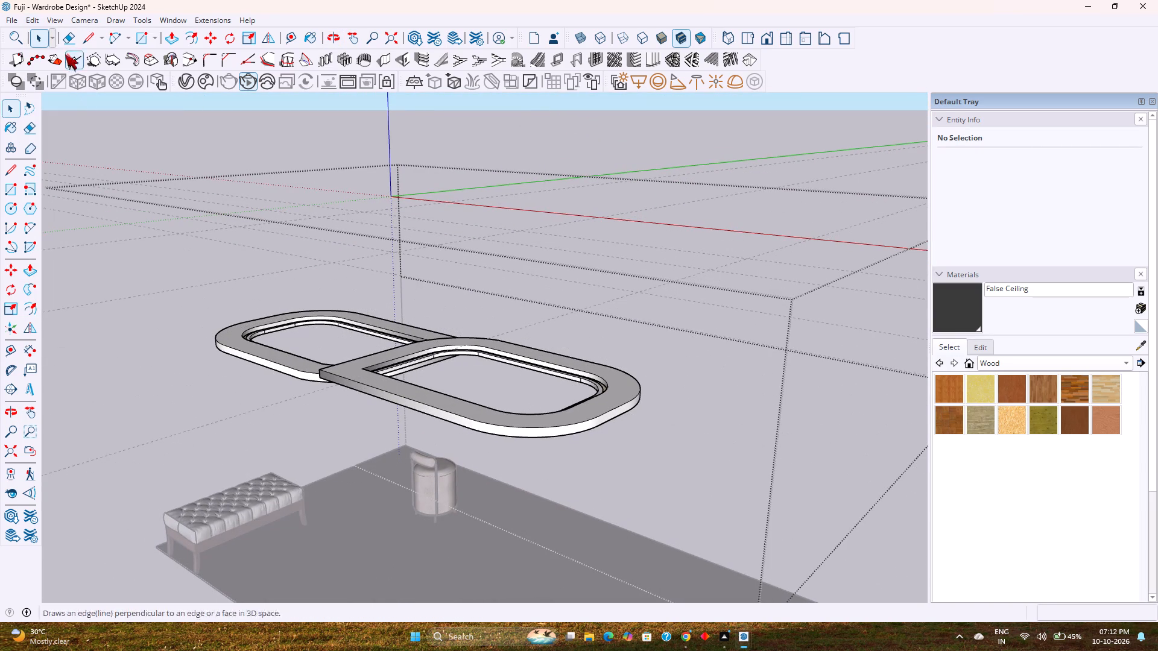
# Unhide all hidden geometry inside the open ceiling group.
pyautogui.click(36, 21)
pyautogui.click(80, 216)
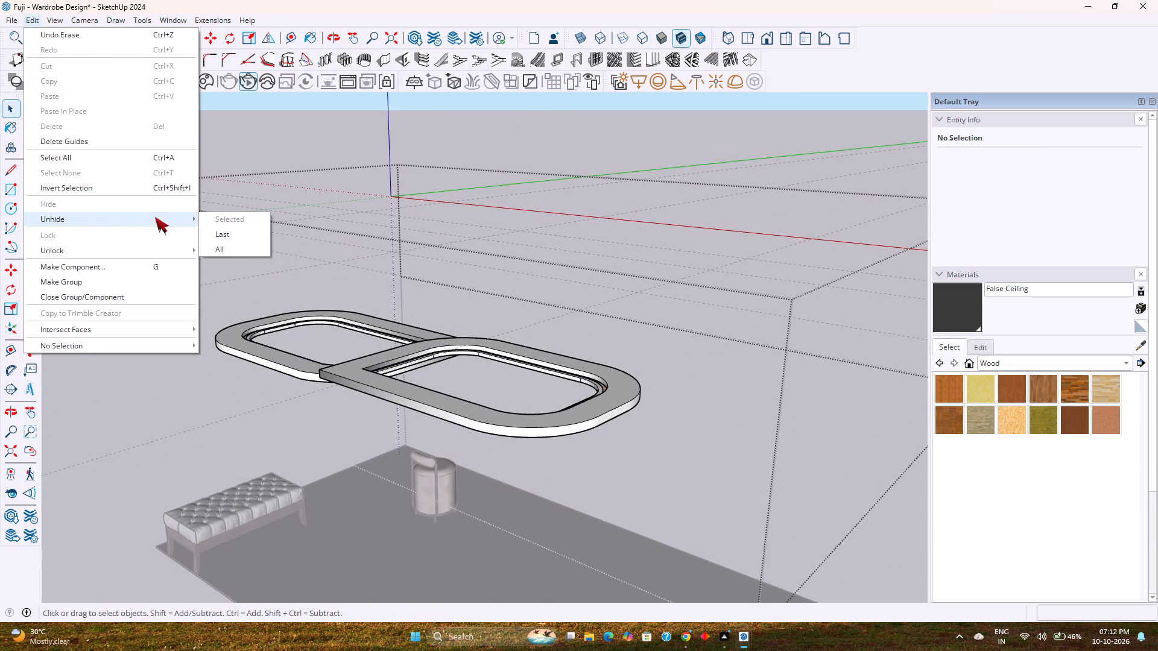
pyautogui.click(237, 247)
pyautogui.moveTo(315, 357); pyautogui.dragTo(443, 271, button='middle')
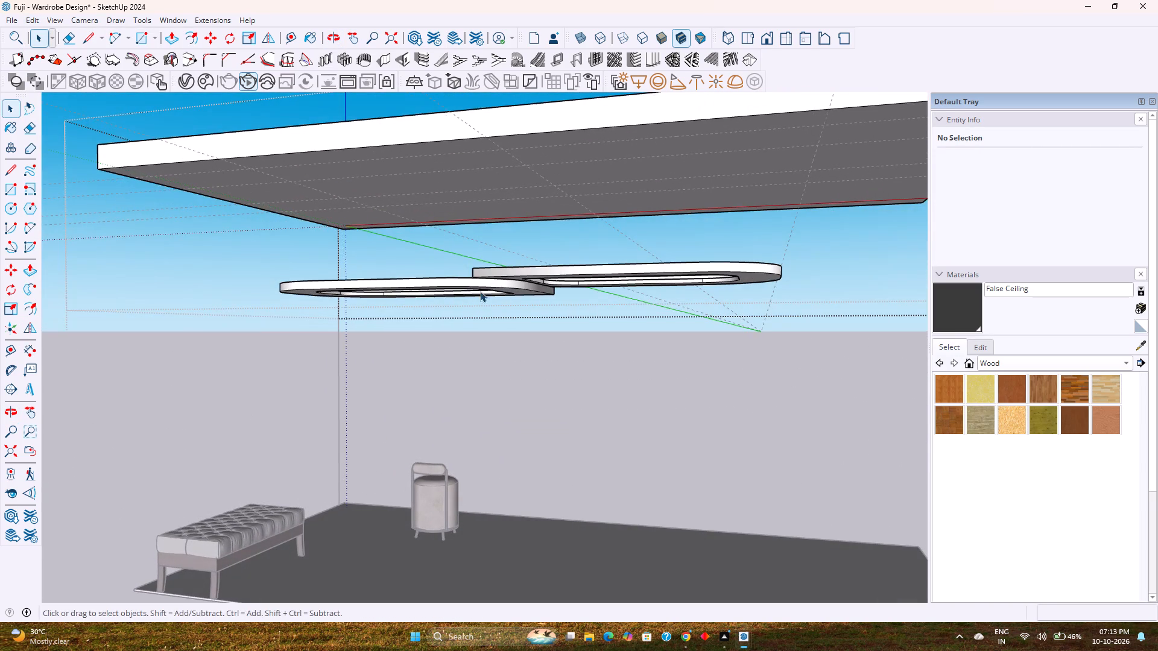
pyautogui.keyDown('shift'); pyautogui.moveTo(507, 282); pyautogui.dragTo(315, 339, button='middle'); pyautogui.keyUp('shift')
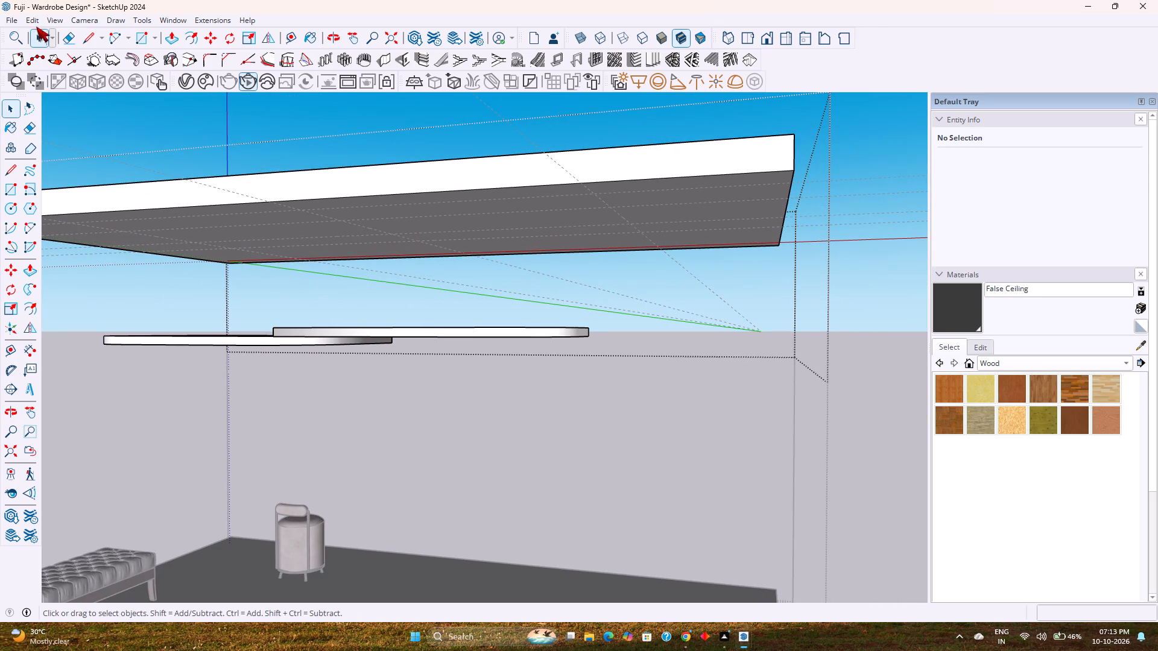
# Leave the ceiling group and unhide all hidden objects in the model.
pyautogui.click(22, 16)
pyautogui.click(35, 22)
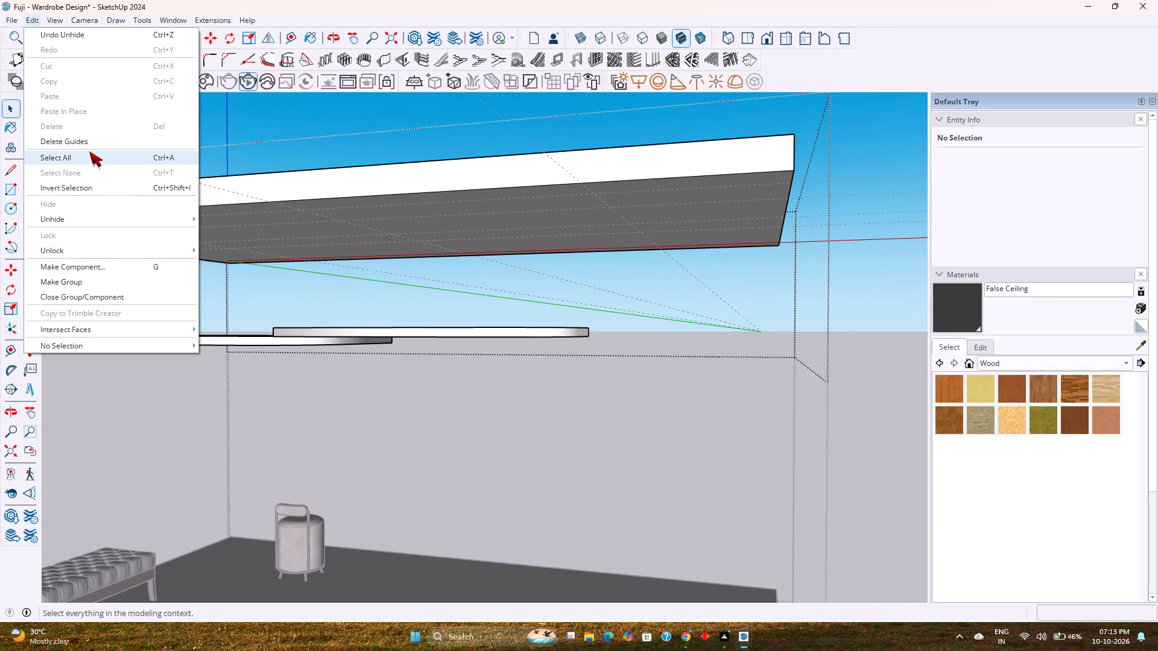
pyautogui.click(232, 247)
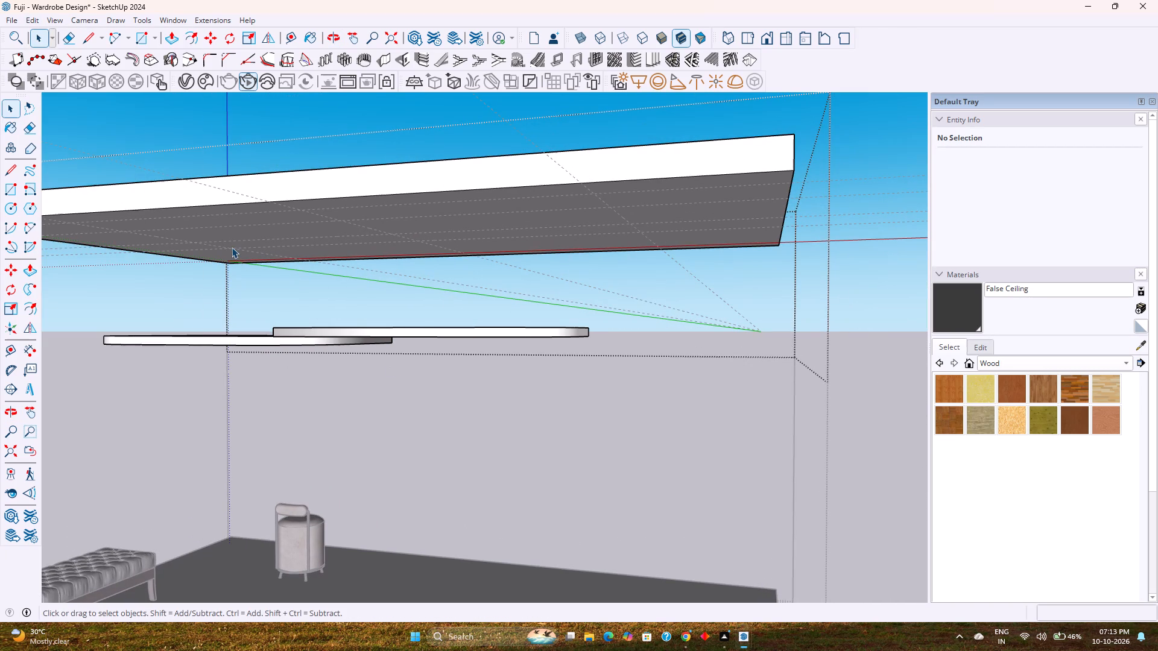
pyautogui.click(501, 189)
pyautogui.click(502, 169)
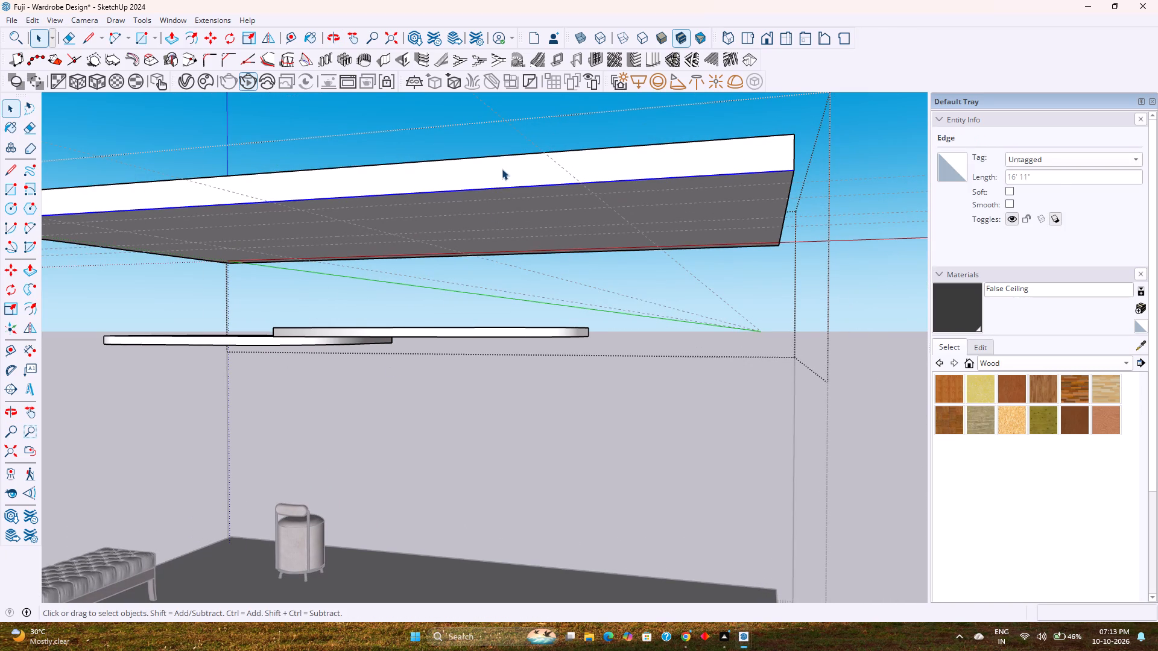
pyautogui.press('Escape')
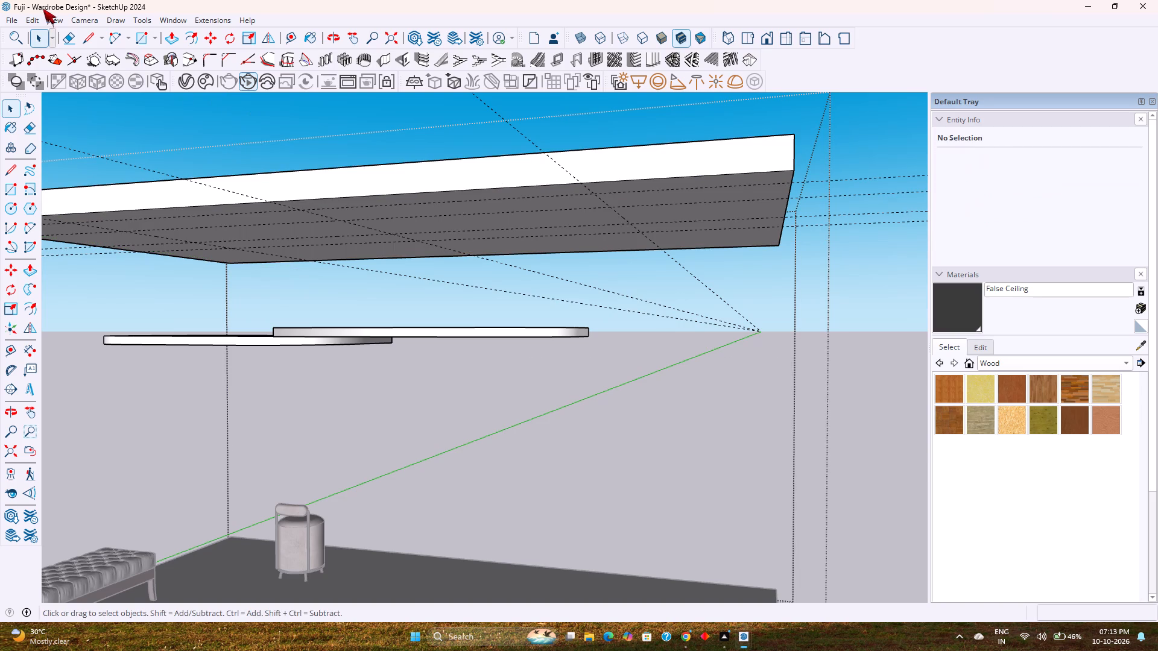
pyautogui.click(33, 19)
pyautogui.click(87, 217)
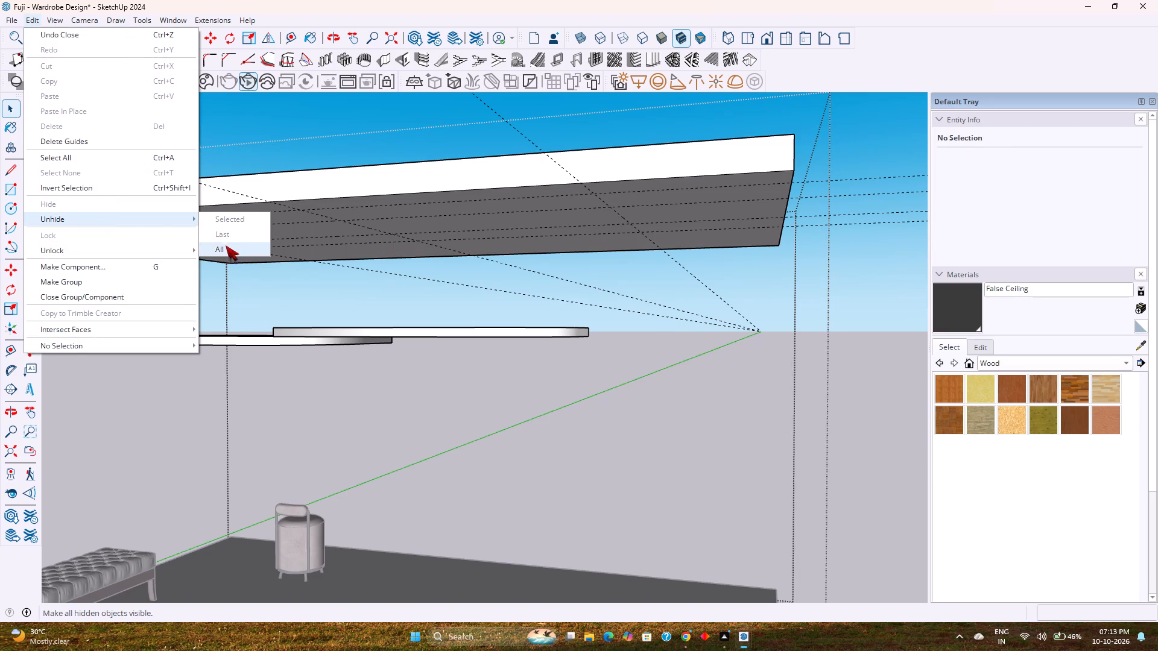
pyautogui.click(226, 247)
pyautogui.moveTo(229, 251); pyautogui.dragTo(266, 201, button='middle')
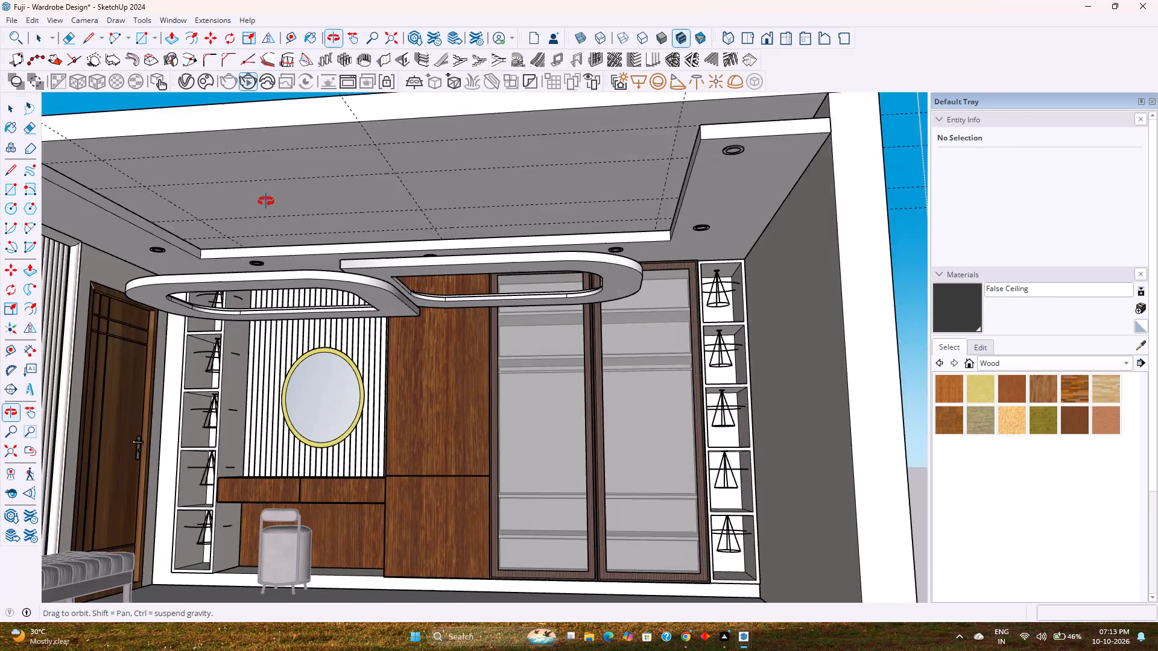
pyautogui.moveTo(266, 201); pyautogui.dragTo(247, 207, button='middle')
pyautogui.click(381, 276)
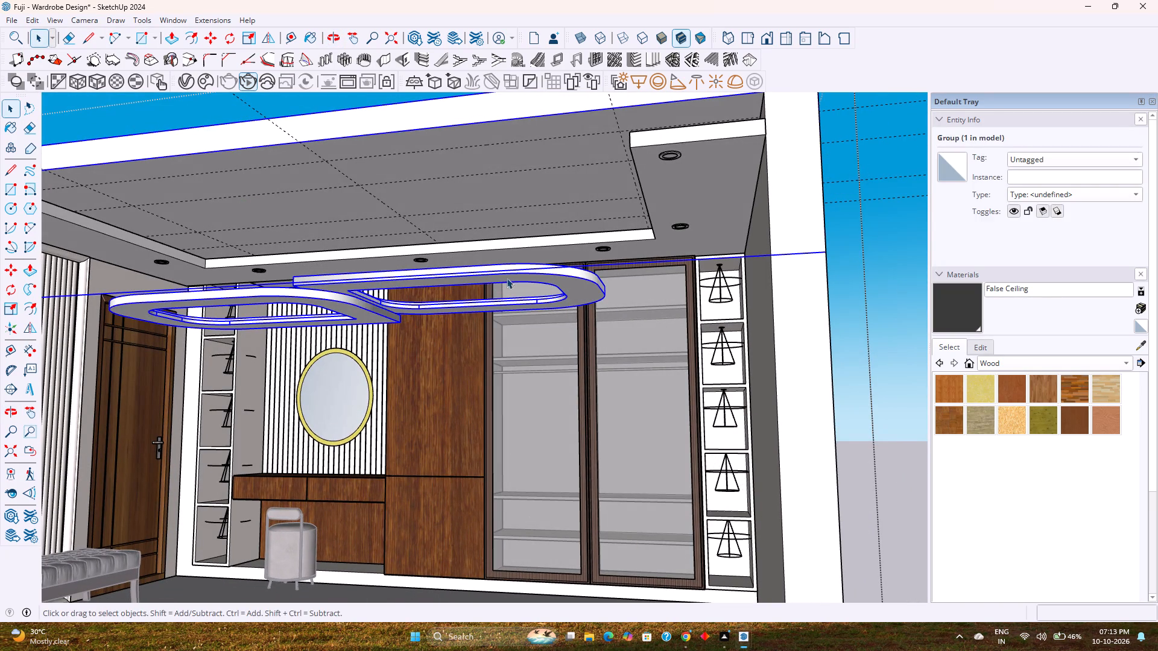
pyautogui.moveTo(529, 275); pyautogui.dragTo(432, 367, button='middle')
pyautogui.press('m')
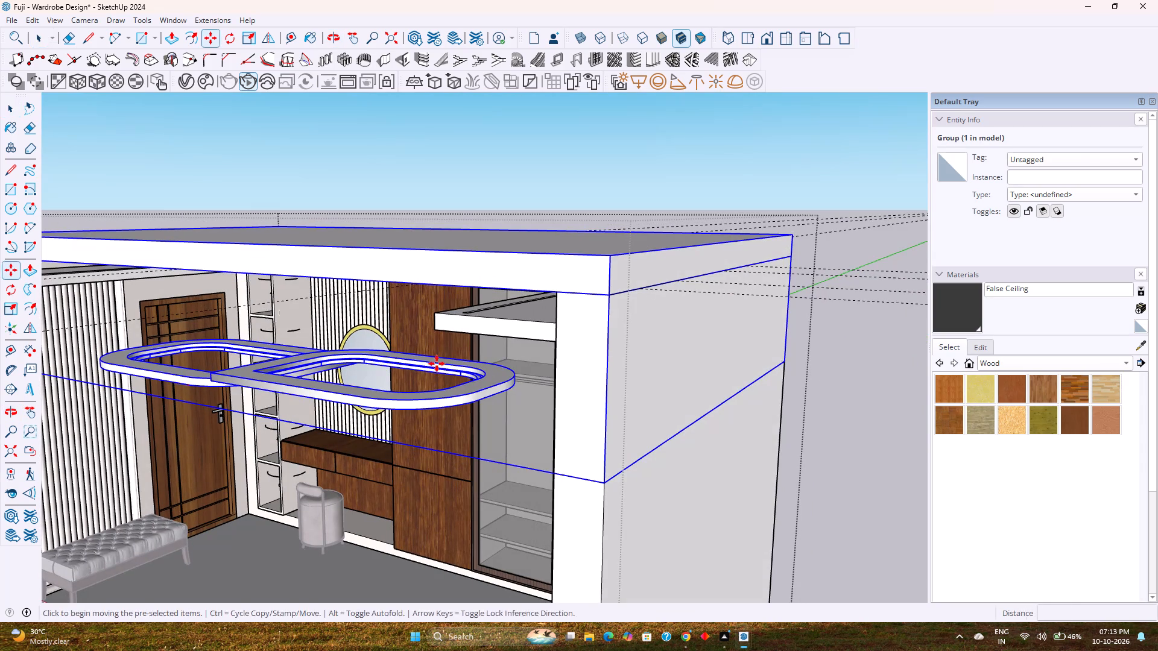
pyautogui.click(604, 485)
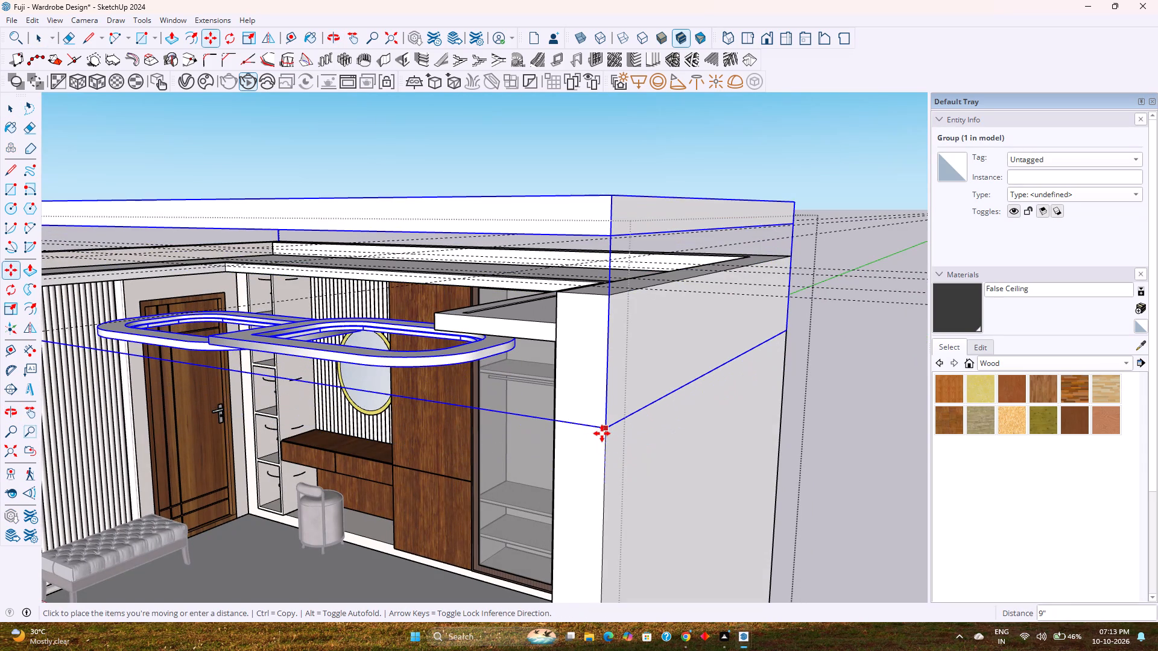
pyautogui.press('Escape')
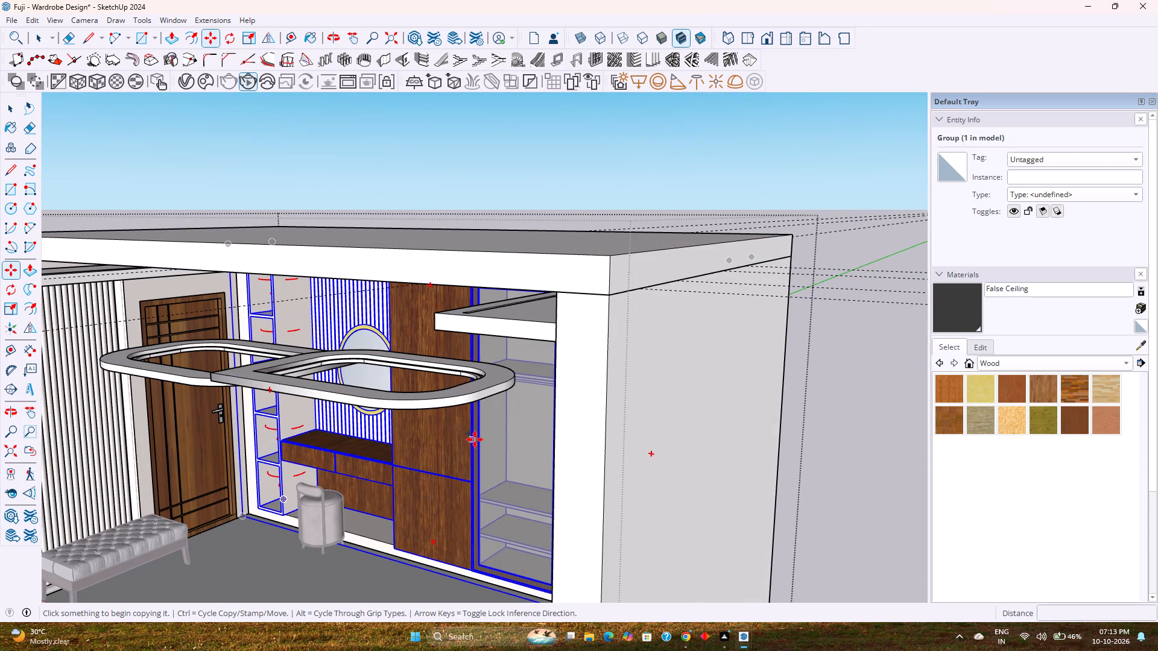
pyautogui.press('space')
# Inside the ceiling group, move the group of two joined rings straight up 2' 2" toward the ceiling slab, then leave the group.
pyautogui.doubleClick(431, 404)
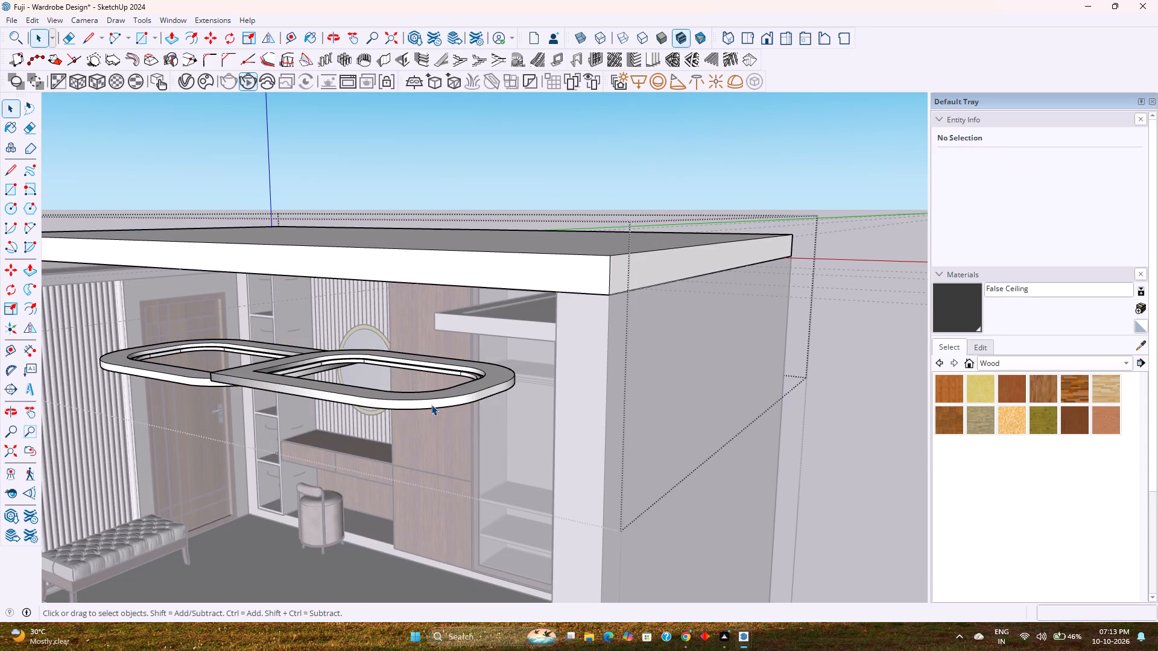
pyautogui.click(431, 404)
pyautogui.press('m')
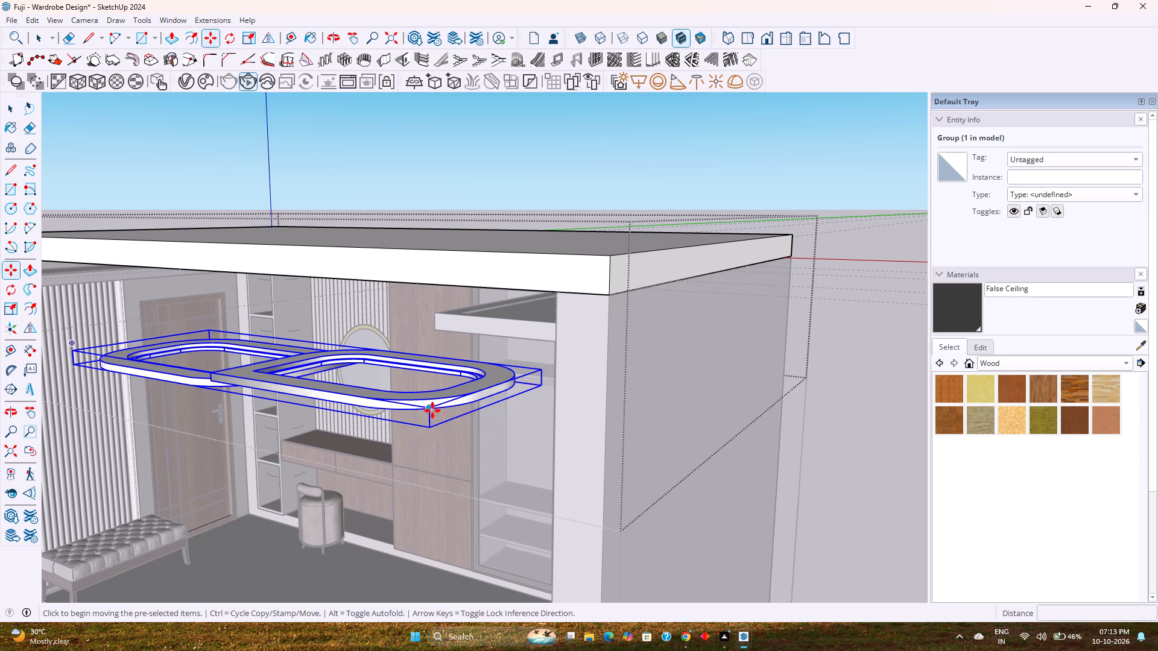
pyautogui.click(432, 410)
pyautogui.press('Up')
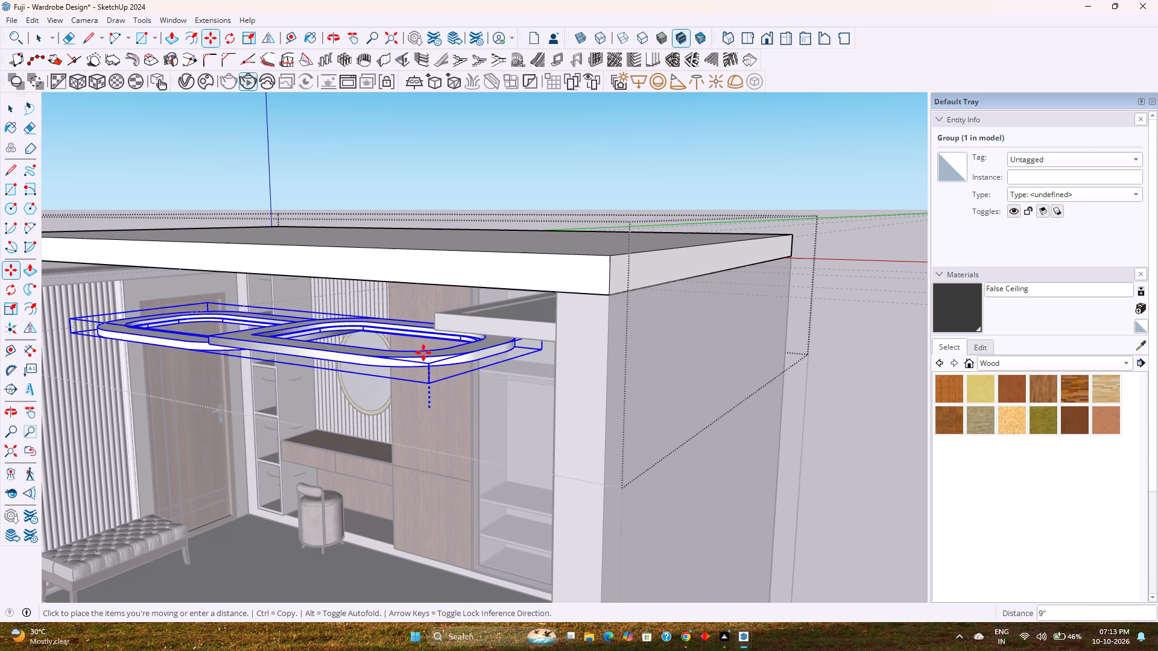
pyautogui.scroll(3, 425, 307)
pyautogui.moveTo(425, 307); pyautogui.dragTo(475, 217, button='middle')
pyautogui.click(477, 171)
pyautogui.press('space')
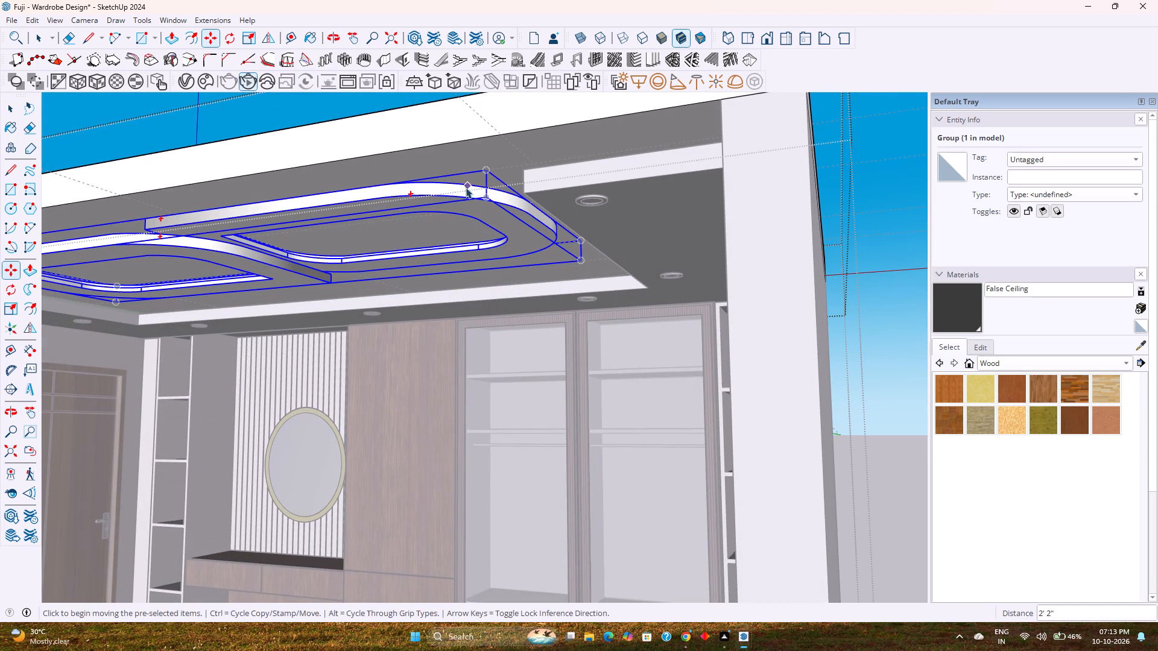
pyautogui.press('Escape')
# Delete all remaining construction guides from the model.
pyautogui.scroll(-1, 405, 291)
pyautogui.moveTo(405, 291); pyautogui.dragTo(558, 291, button='middle')
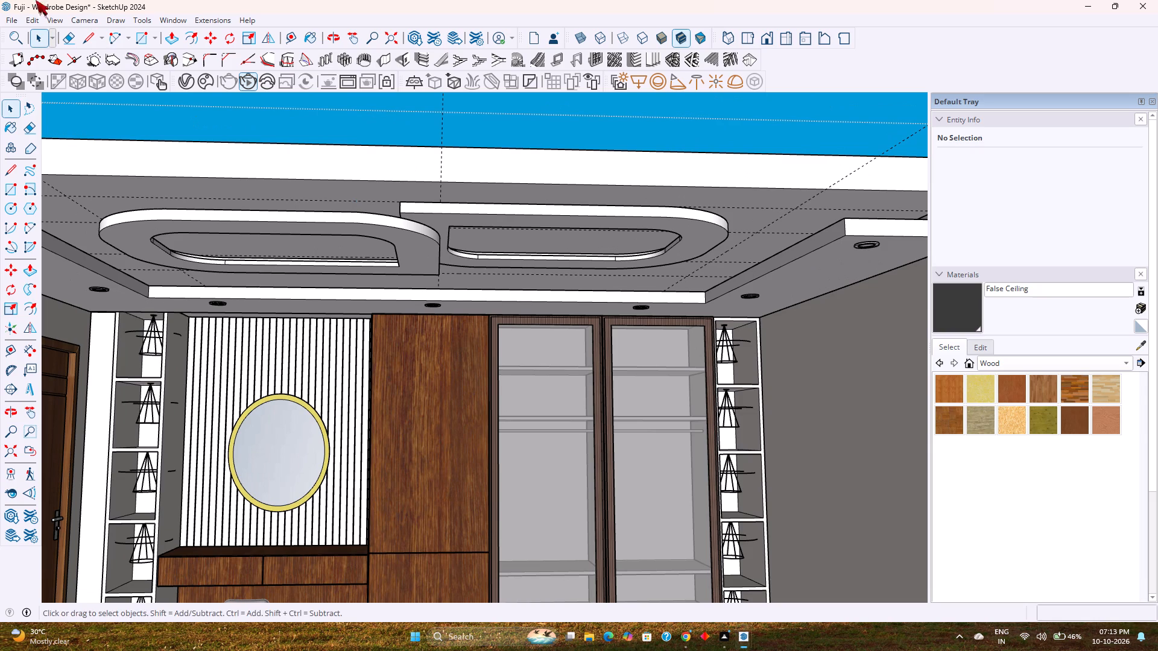
pyautogui.click(11, 19)
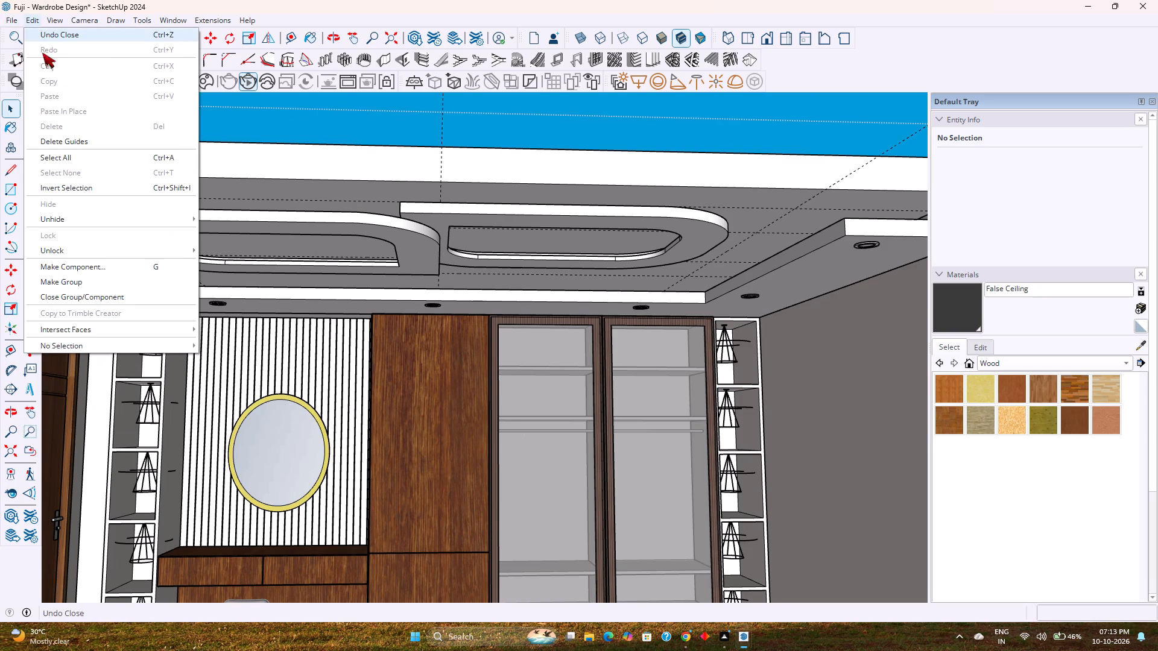
pyautogui.click(75, 138)
# Frame the furnished room in the standard front view, with the wardrobe wall and ceiling rings visible, and start an interactive render.
pyautogui.scroll(-4, 486, 239)
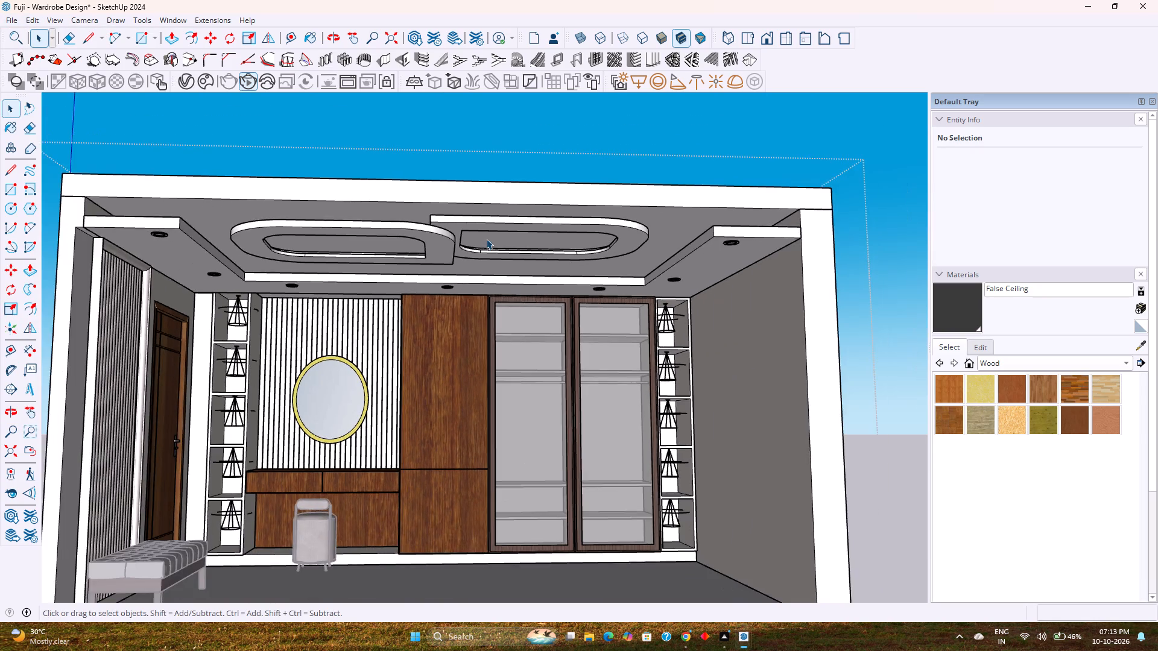
pyautogui.moveTo(486, 239); pyautogui.dragTo(438, 195, button='middle')
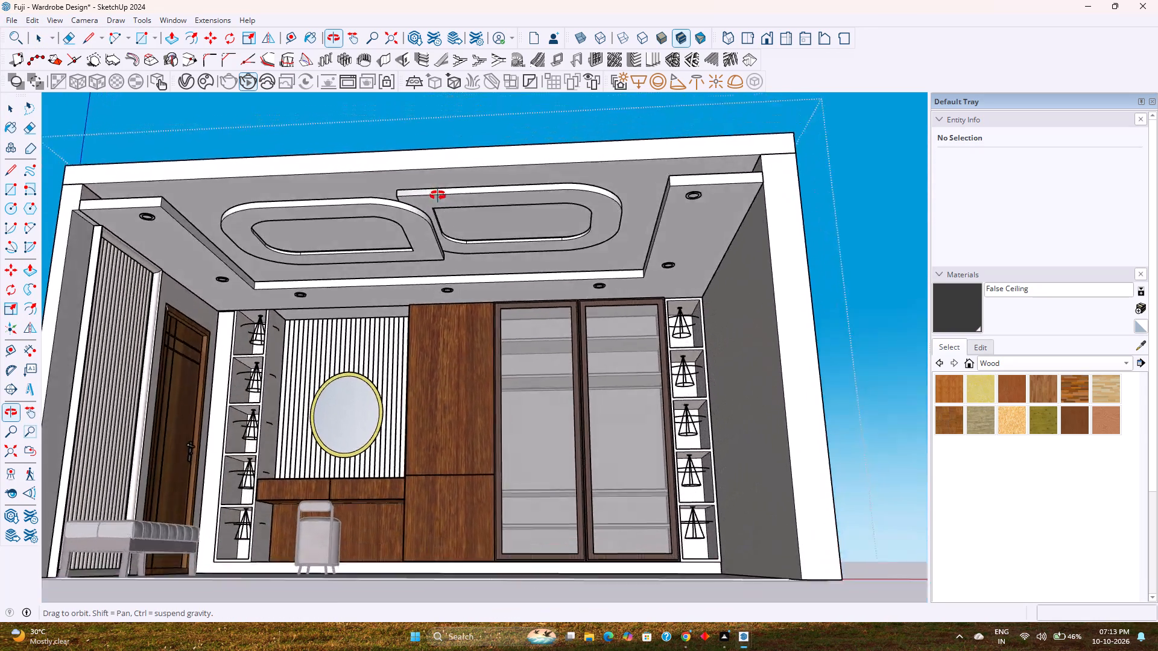
pyautogui.moveTo(438, 195); pyautogui.dragTo(476, 249, button='middle')
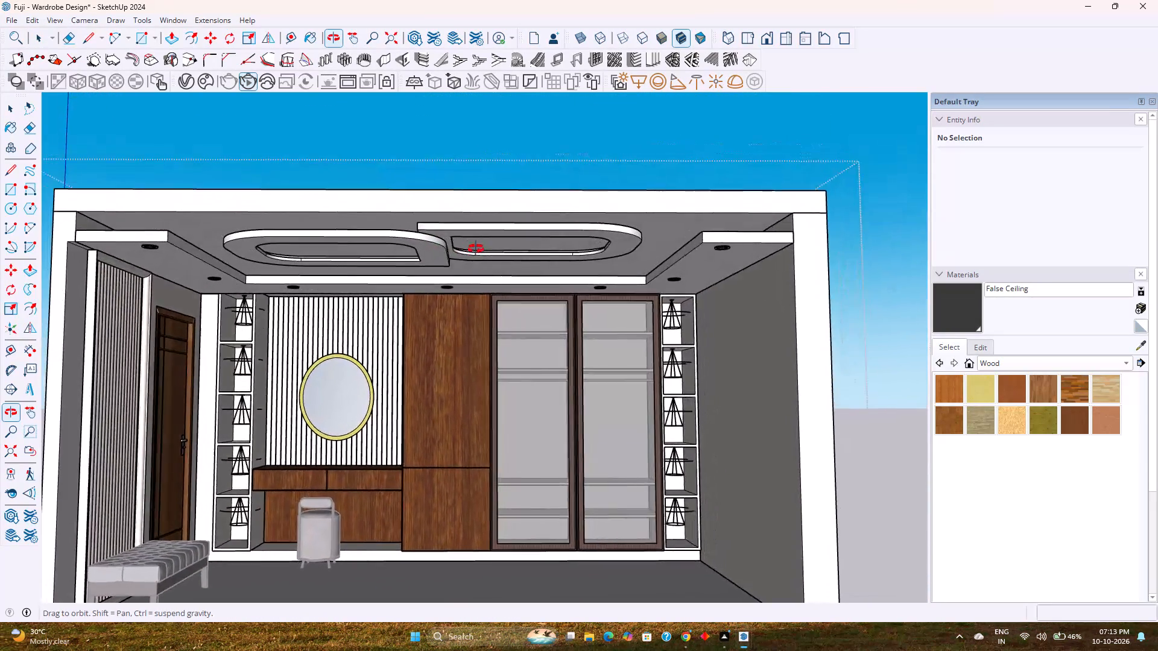
pyautogui.moveTo(476, 249); pyautogui.dragTo(505, 250, button='middle')
pyautogui.scroll(10, 410, 227)
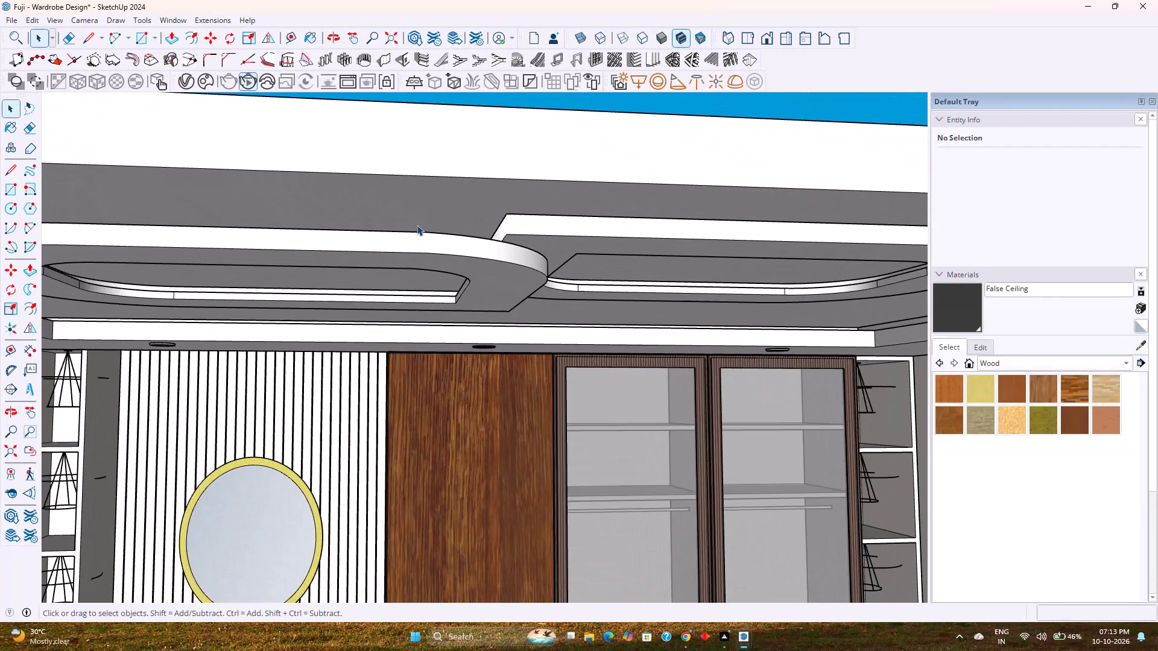
pyautogui.moveTo(417, 225); pyautogui.dragTo(411, 234, button='middle')
pyautogui.click(760, 39)
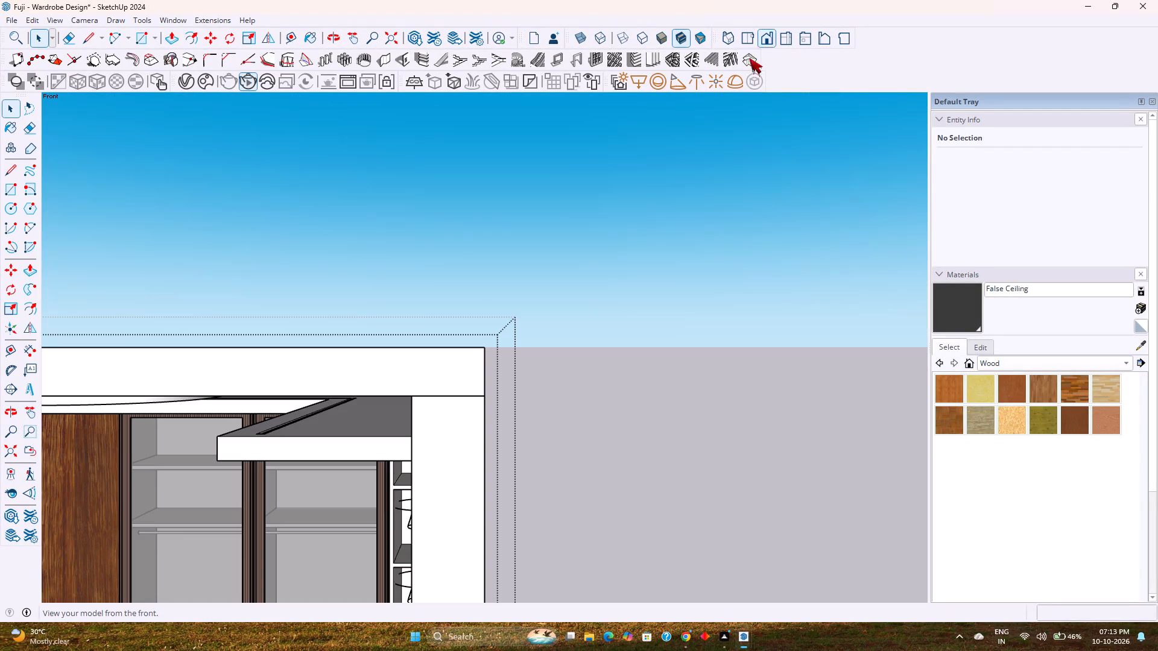
pyautogui.keyDown('shift'); pyautogui.moveTo(358, 365); pyautogui.dragTo(629, 98, button='middle'); pyautogui.keyUp('shift')
pyautogui.scroll(-2, 644, 131)
pyautogui.keyDown('shift'); pyautogui.moveTo(418, 288); pyautogui.dragTo(684, 243, button='middle'); pyautogui.keyUp('shift')
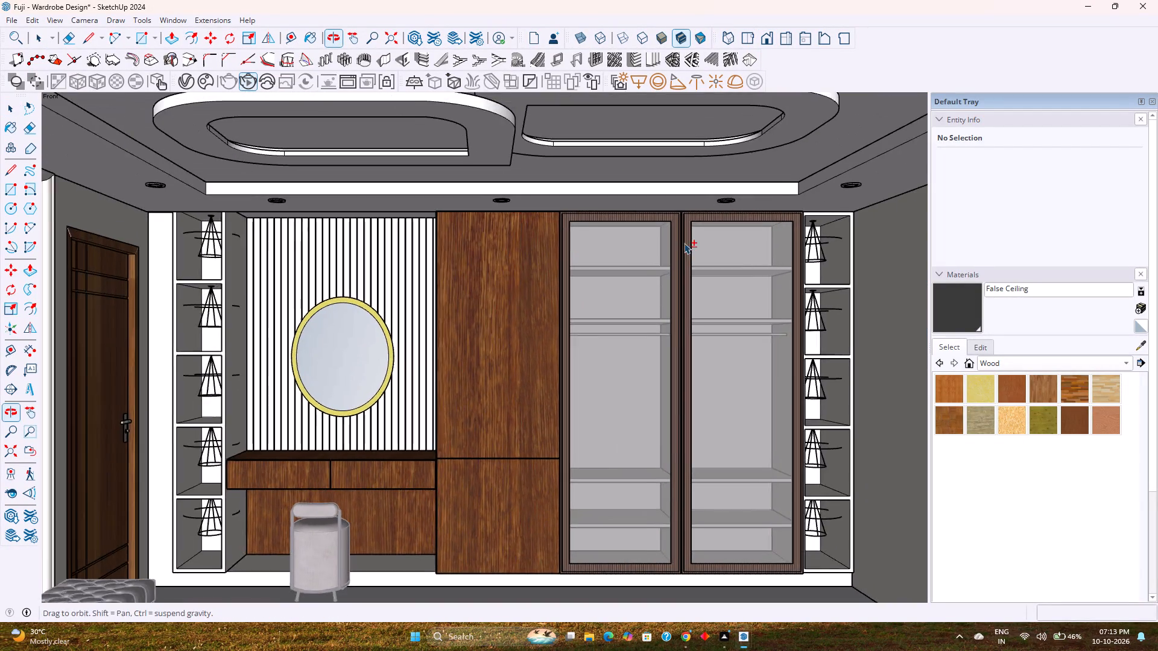
pyautogui.scroll(-2, 682, 245)
pyautogui.click(764, 35)
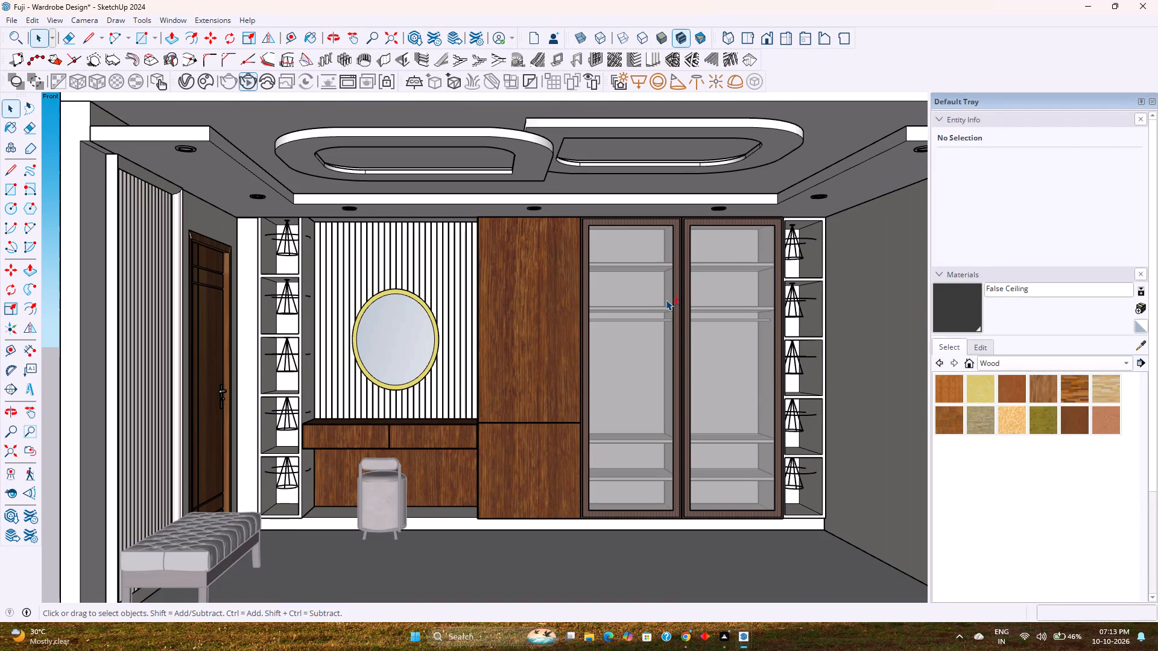
pyautogui.keyDown('shift'); pyautogui.moveTo(660, 298); pyautogui.dragTo(616, 295, button='middle'); pyautogui.keyUp('shift')
pyautogui.scroll(1, 610, 295)
pyautogui.keyDown('shift'); pyautogui.moveTo(592, 295); pyautogui.dragTo(616, 300, button='middle'); pyautogui.keyUp('shift')
pyautogui.click(248, 83)
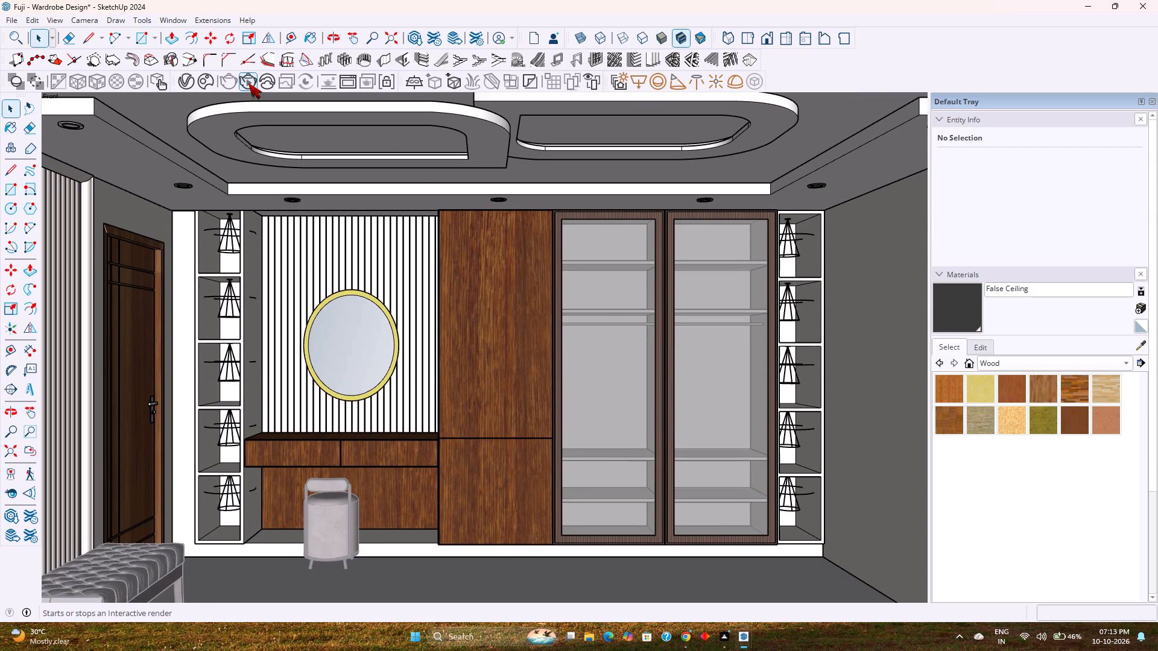
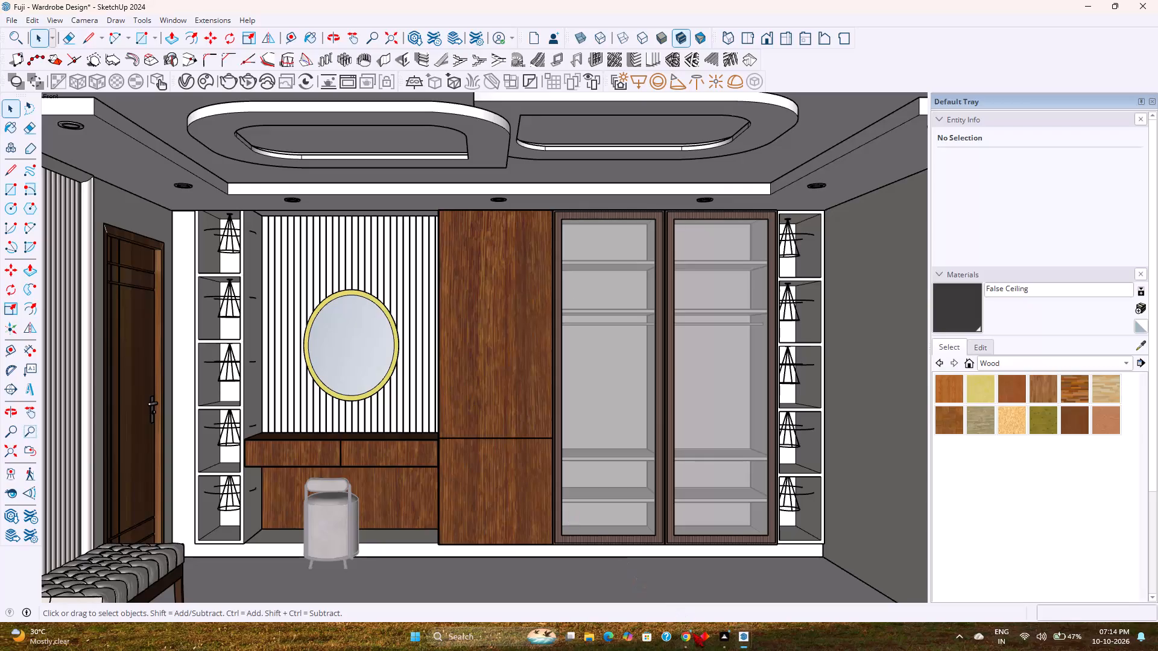
# Run the interactive render and examine the lighting on the ceiling rings, shelves, mirror and wardrobe, then close the render window.
pyautogui.click(247, 81)
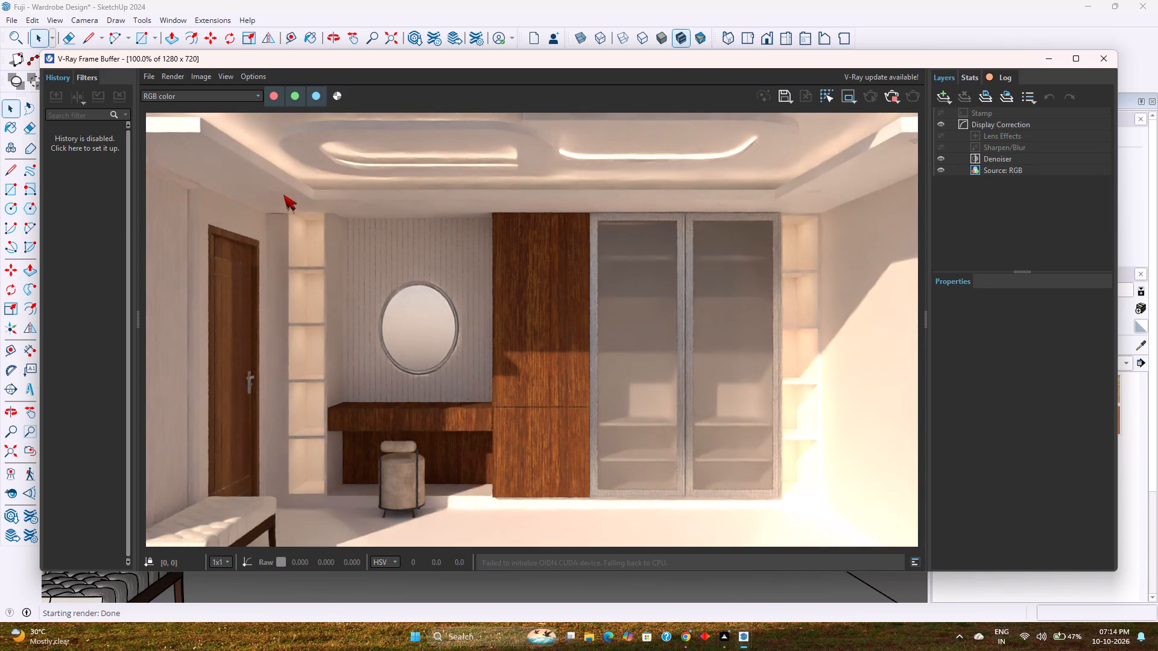
pyautogui.scroll(-2, 428, 292)
pyautogui.scroll(1, 471, 291)
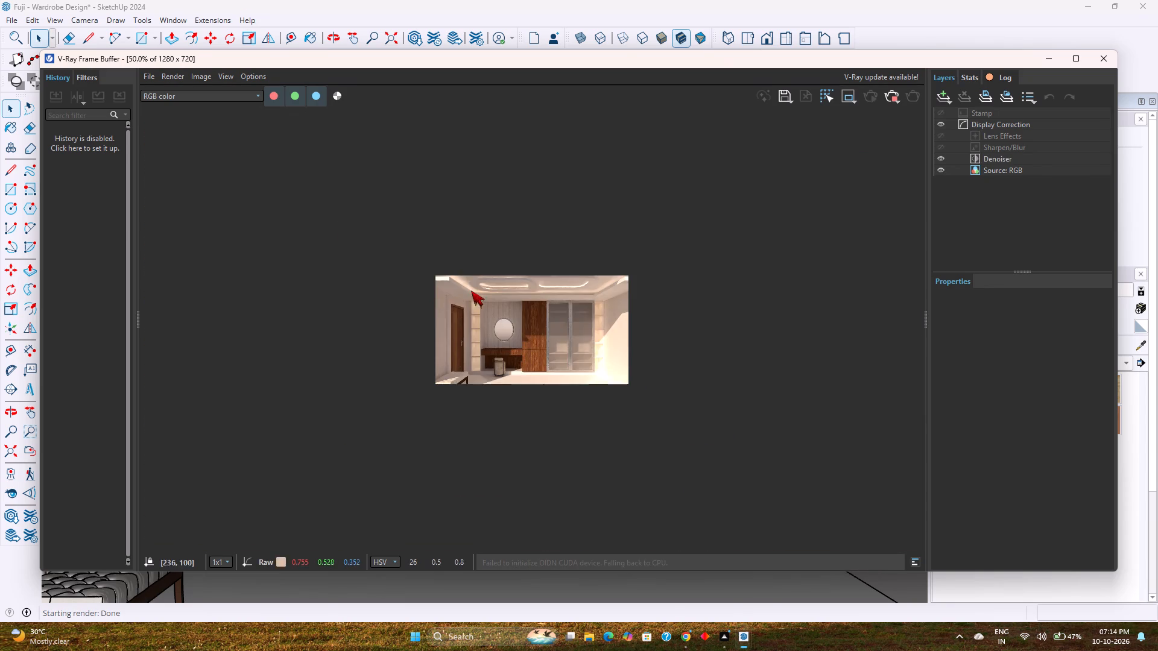
pyautogui.scroll(2, 562, 247)
pyautogui.scroll(-2, 554, 235)
pyautogui.scroll(2, 549, 227)
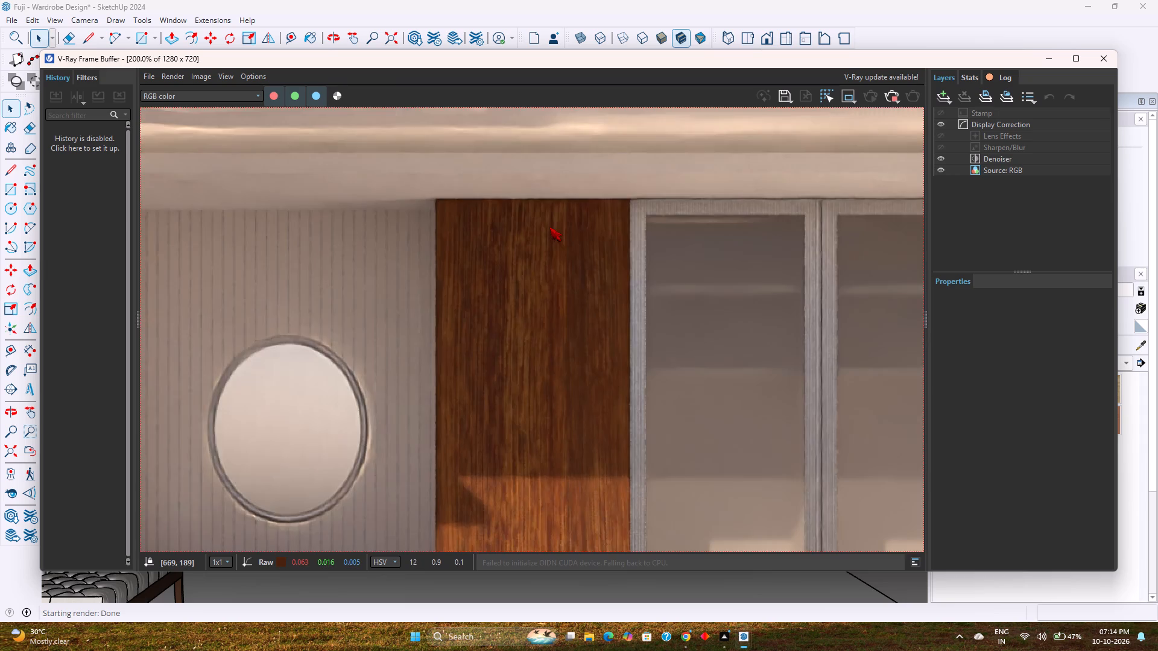
pyautogui.scroll(-1, 549, 227)
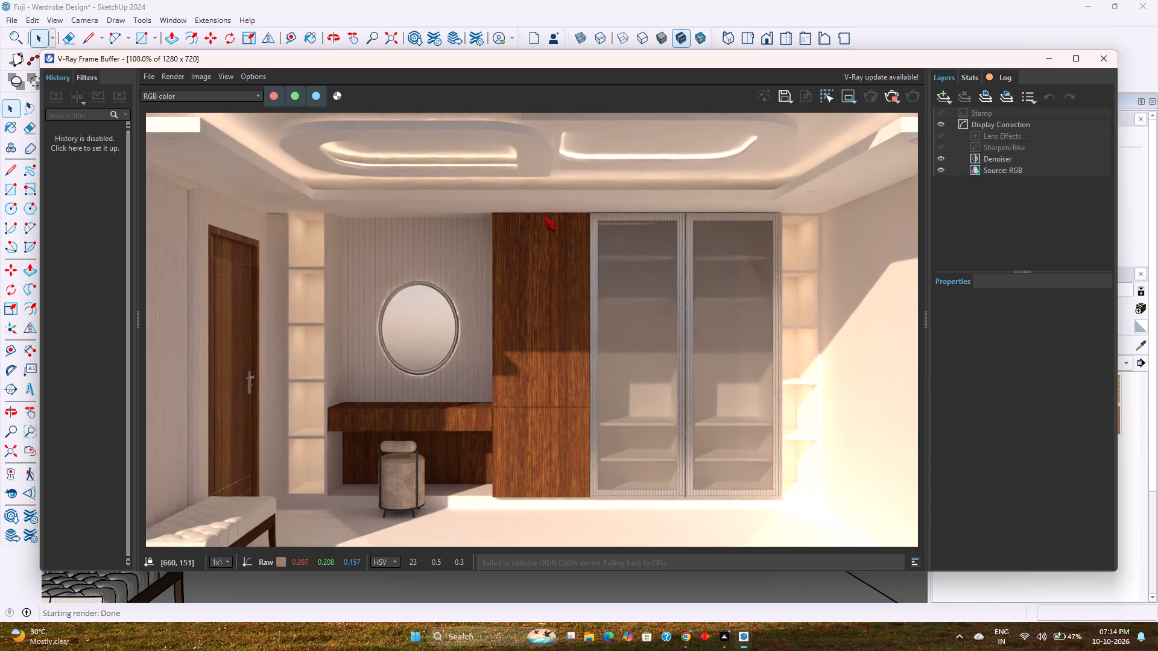
pyautogui.scroll(-2, 545, 221)
pyautogui.scroll(1, 545, 219)
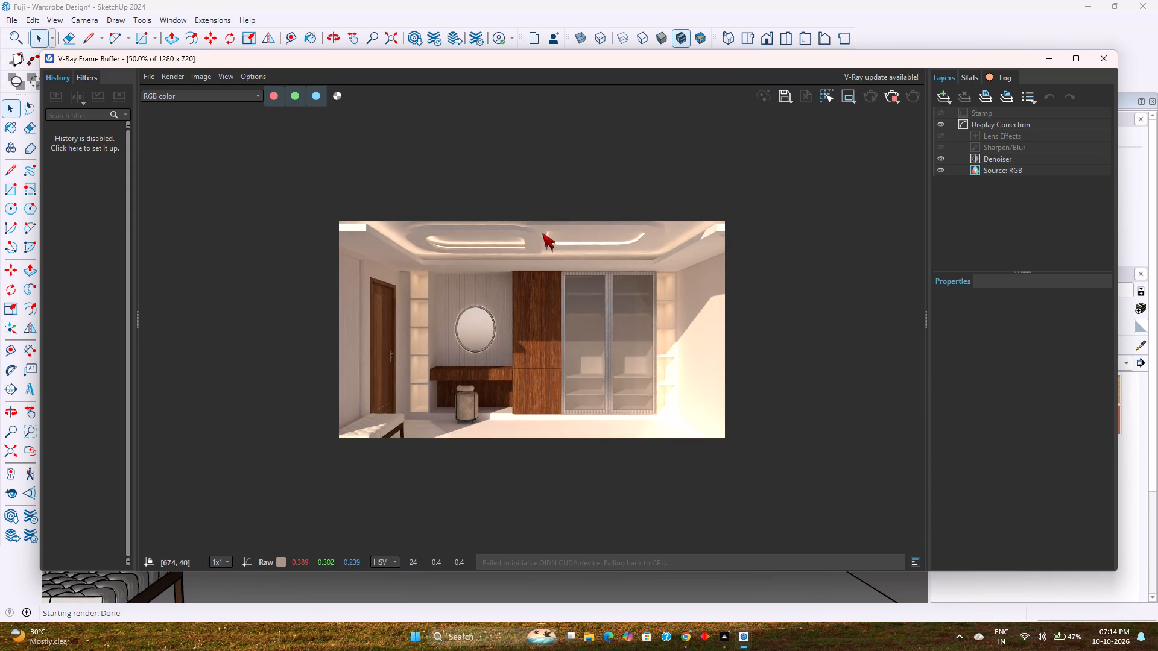
pyautogui.scroll(1, 539, 253)
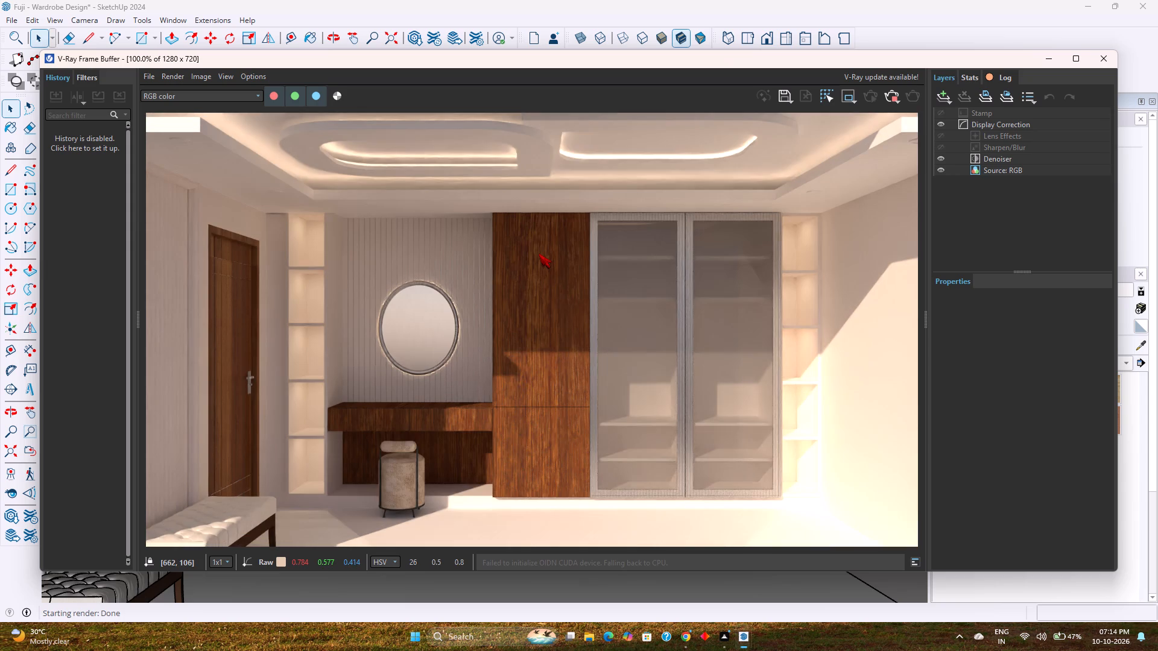
pyautogui.scroll(2, 539, 253)
pyautogui.scroll(-2, 539, 253)
pyautogui.scroll(-1, 442, 271)
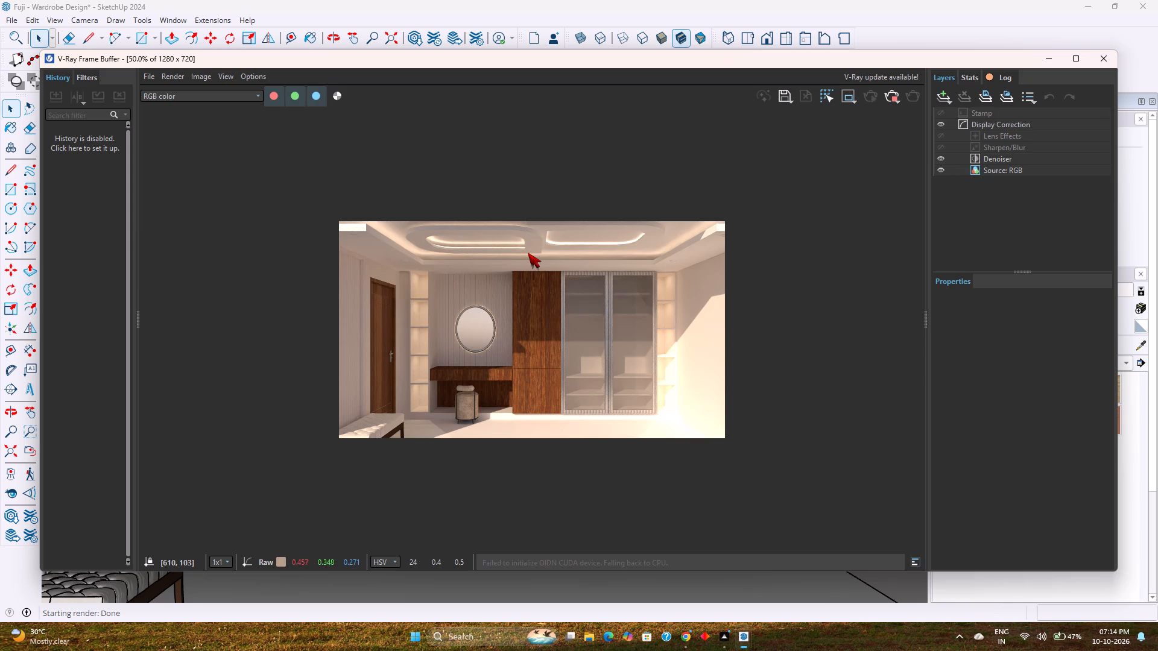
pyautogui.scroll(1, 528, 253)
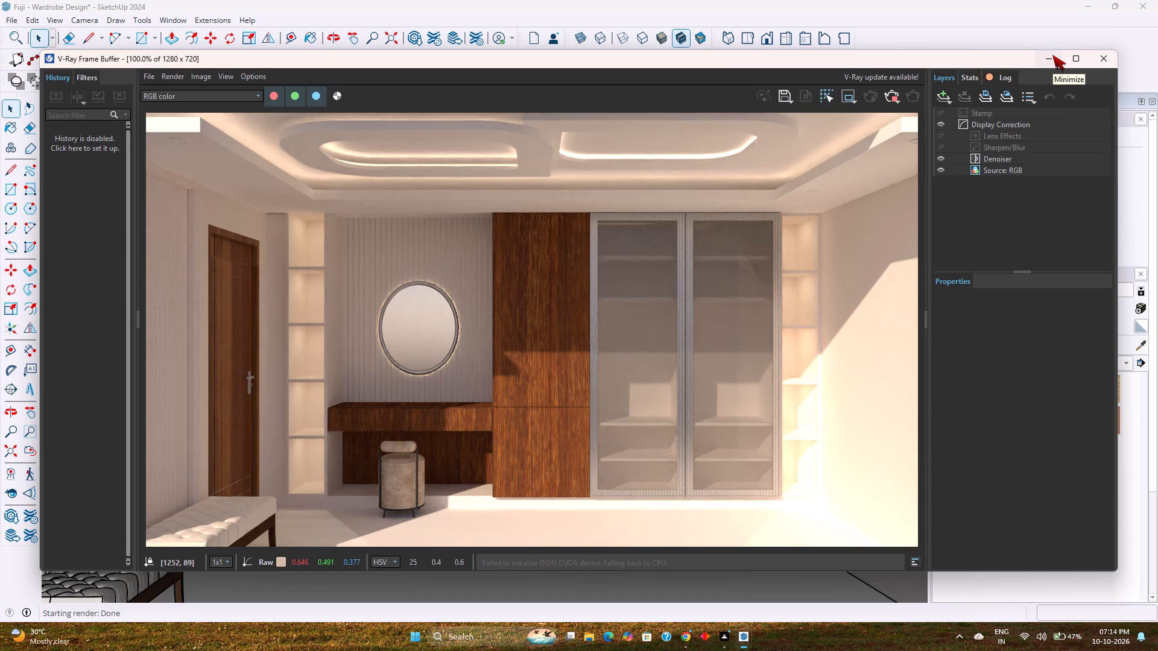
pyautogui.click(1109, 66)
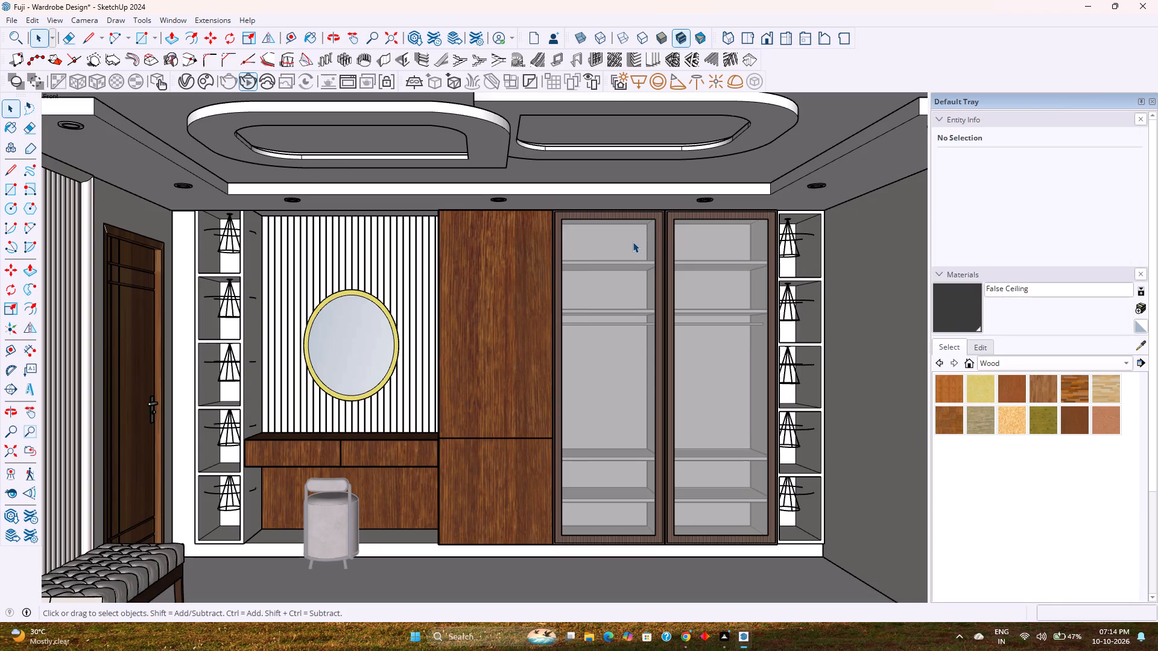
# Open the nested group of the round ceiling downlight near the shelf column beside the glass wardrobe, viewed from below.
pyautogui.scroll(-1, 631, 248)
pyautogui.scroll(8, 798, 195)
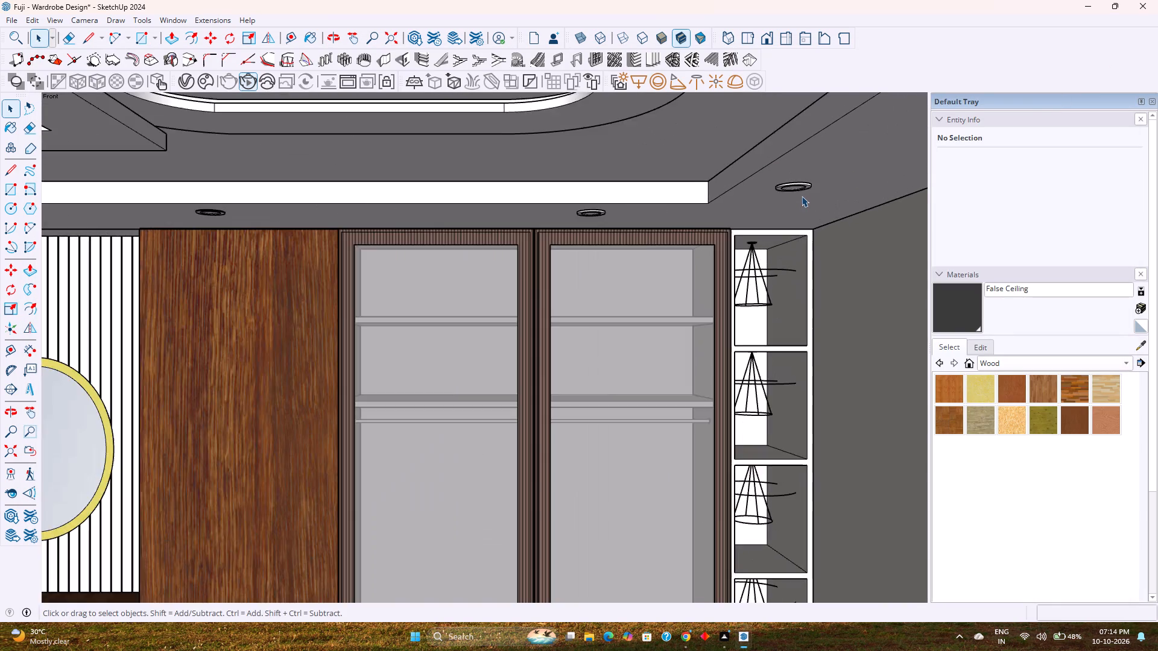
pyautogui.scroll(7, 802, 196)
pyautogui.doubleClick(791, 181)
pyautogui.scroll(8, 791, 181)
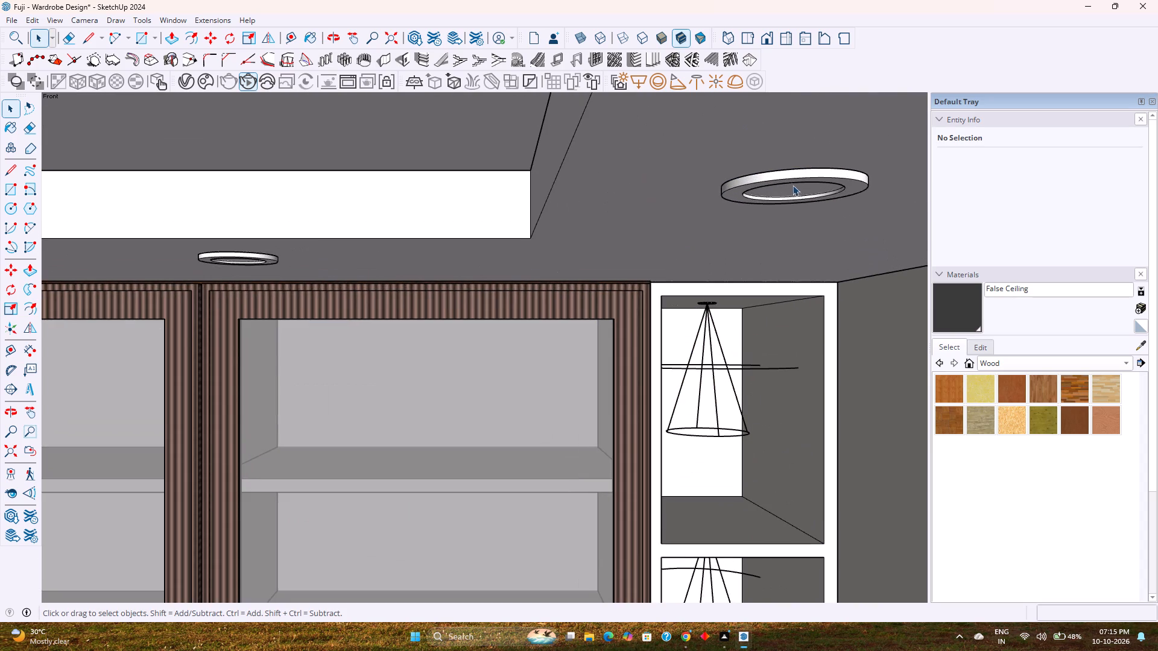
pyautogui.doubleClick(794, 186)
pyautogui.scroll(8, 794, 186)
pyautogui.click(789, 165)
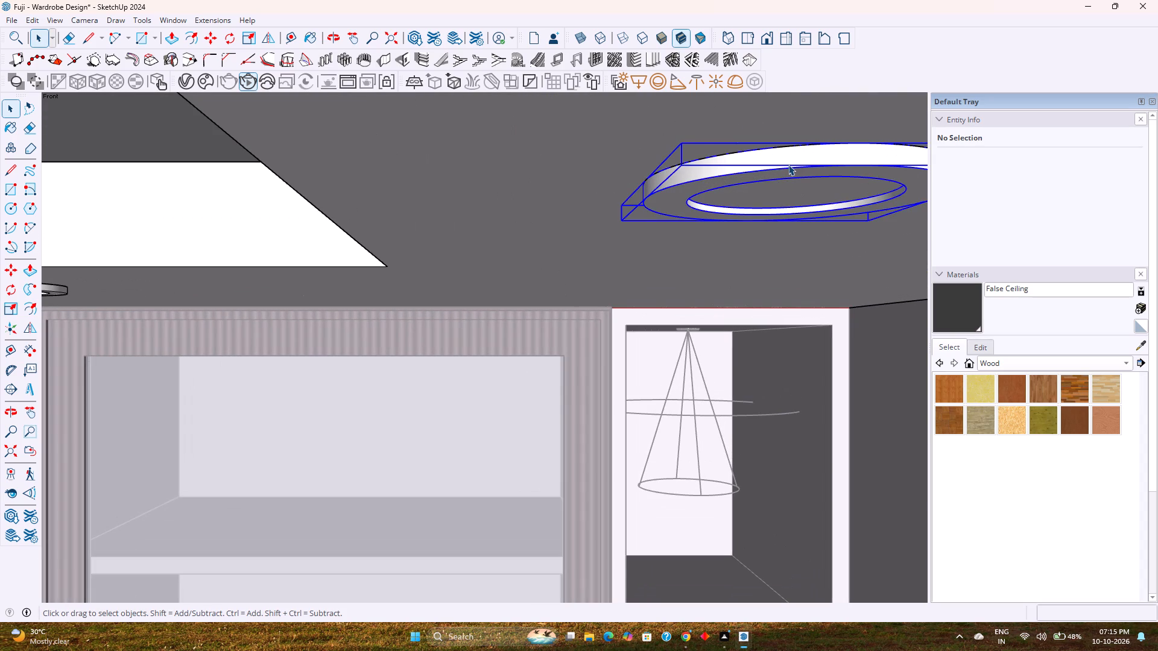
pyautogui.doubleClick(788, 165)
pyautogui.moveTo(770, 212); pyautogui.dragTo(754, 164, button='middle')
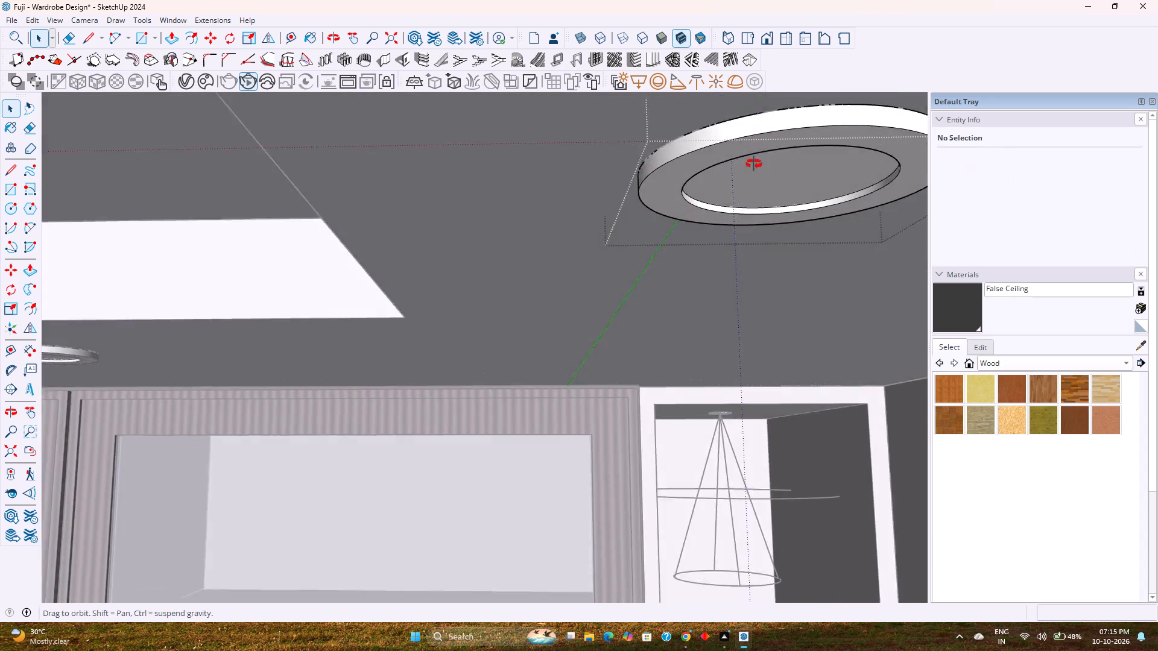
pyautogui.moveTo(754, 164); pyautogui.dragTo(745, 128, button='middle')
pyautogui.scroll(-3, 771, 205)
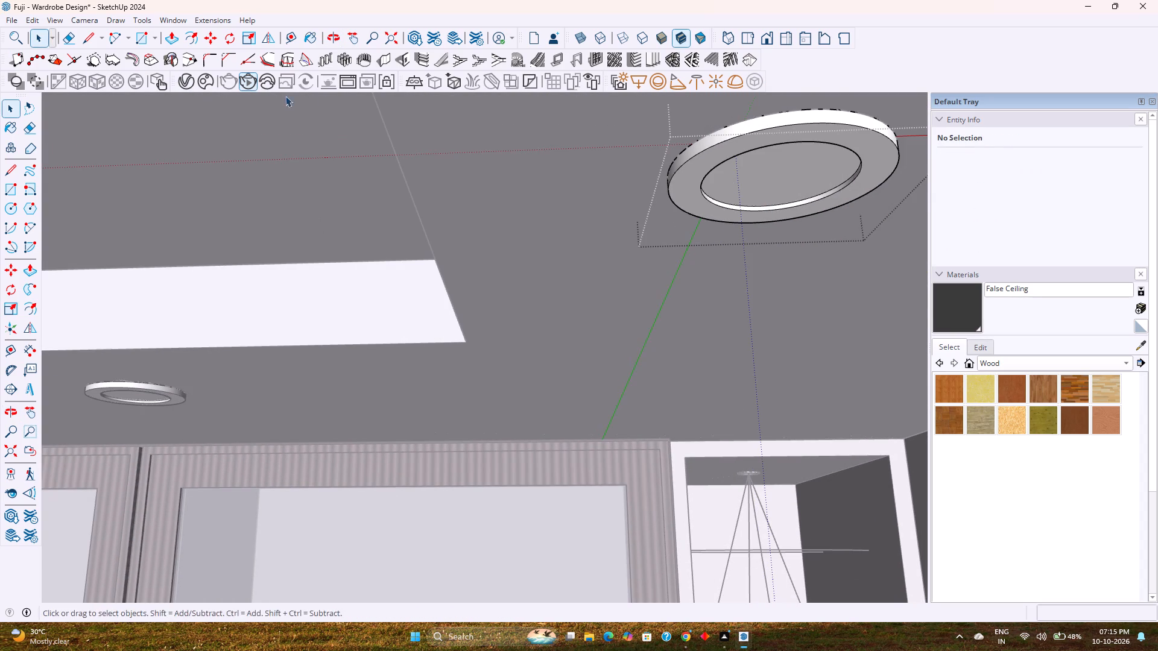
# Start an IES light for the downlight and locate its light files in the SketchUP folder's ies-lights-pack on New Volume (E:).
pyautogui.click(679, 87)
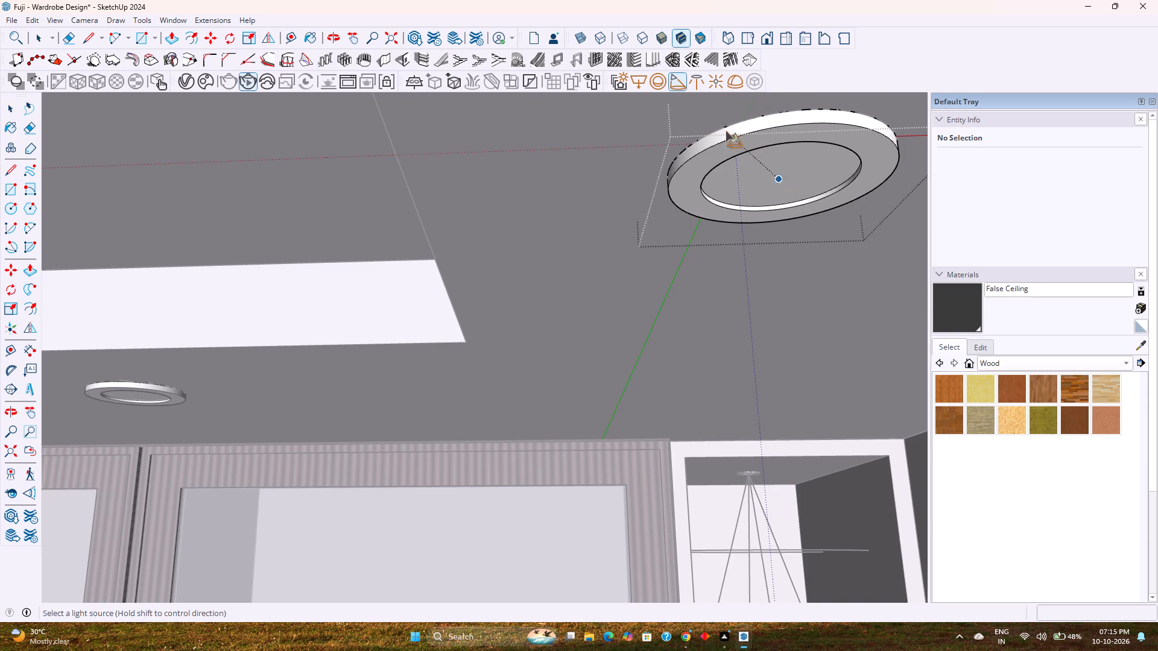
pyautogui.click(694, 84)
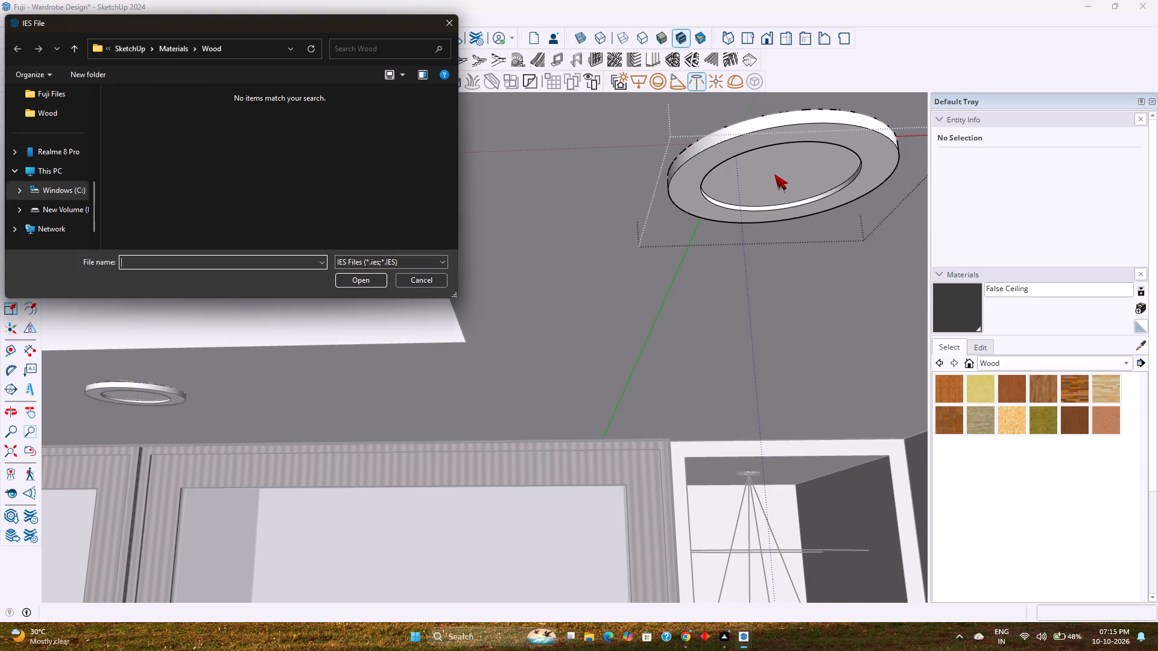
pyautogui.scroll(2, 48, 157)
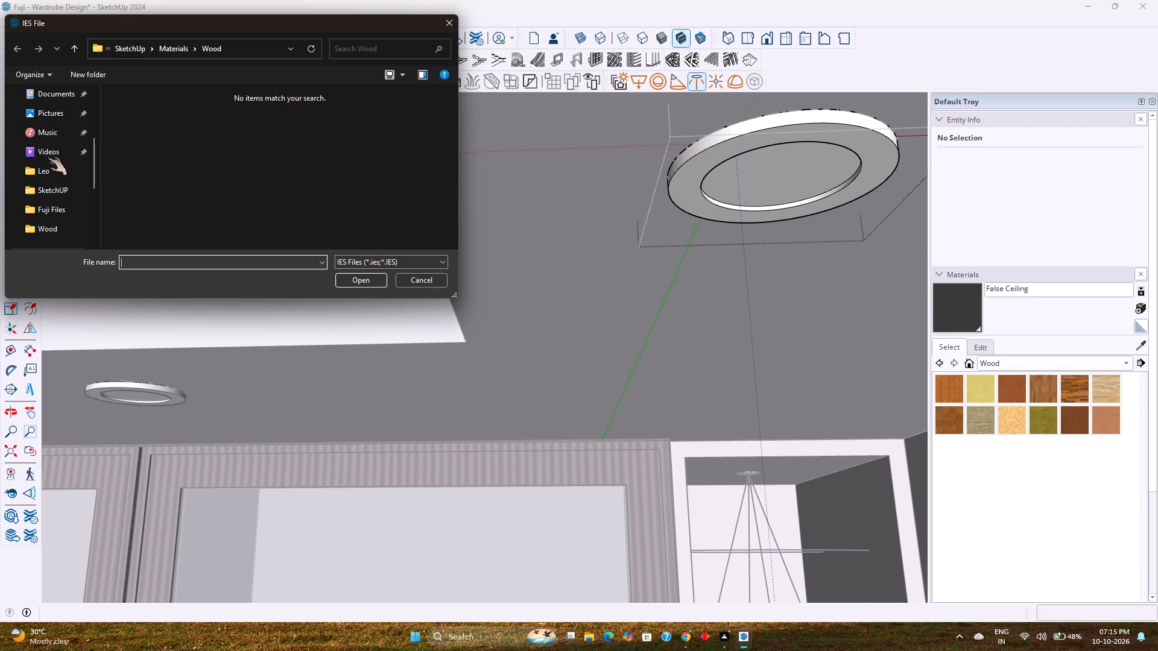
pyautogui.click(174, 52)
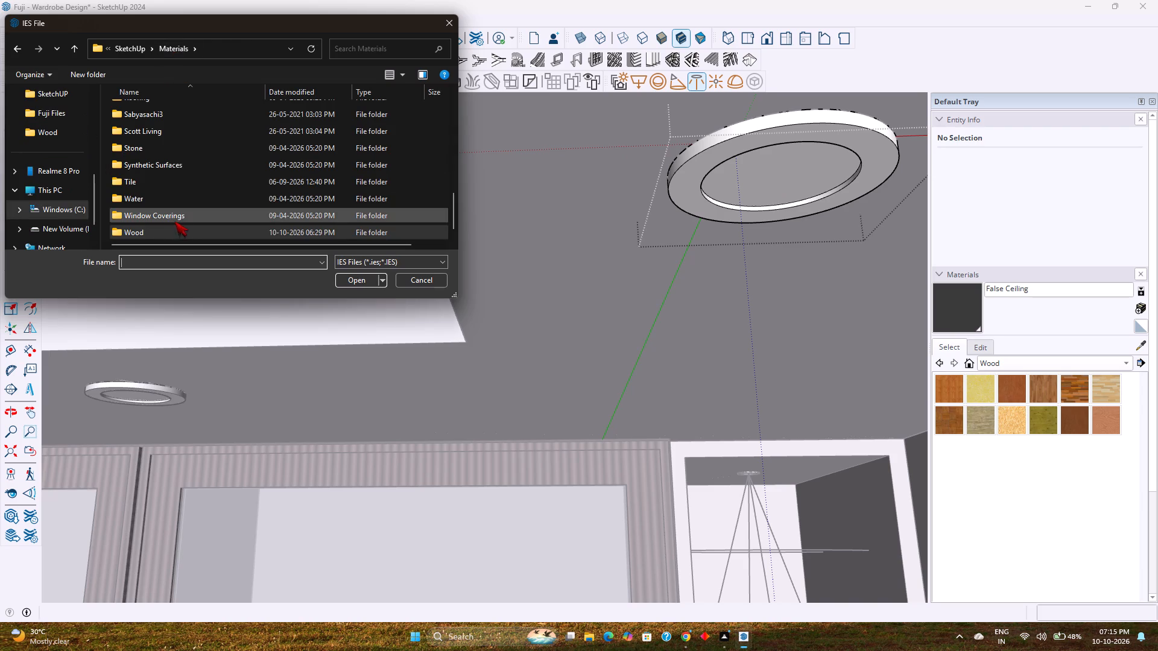
pyautogui.scroll(-2, 174, 221)
pyautogui.scroll(16, 173, 221)
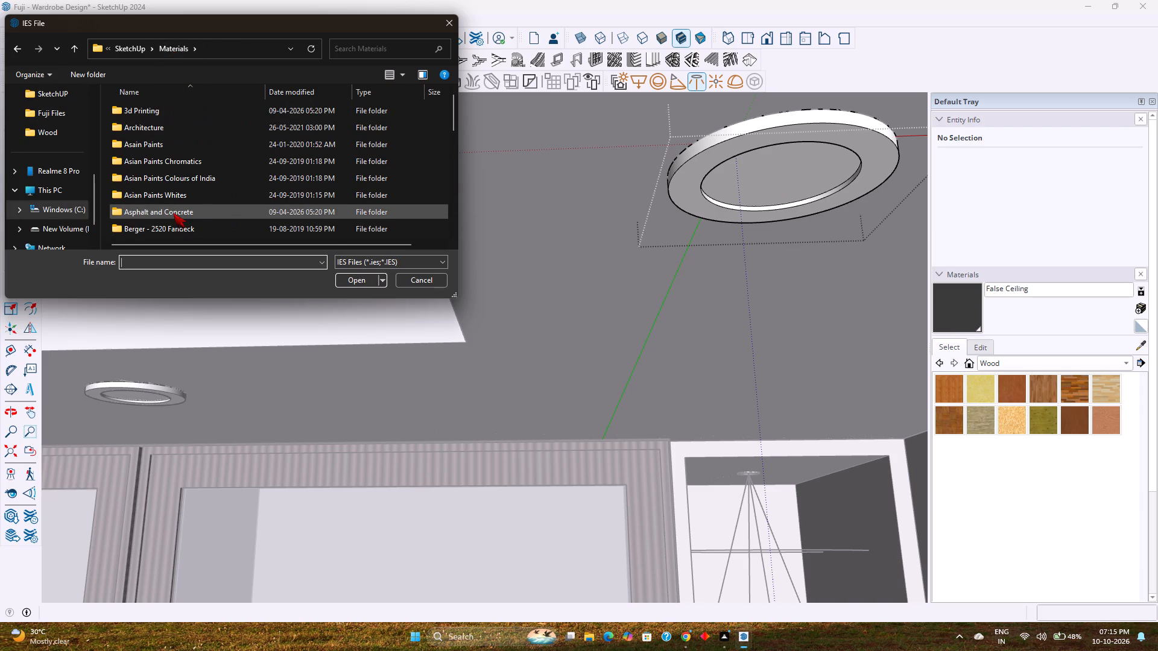
pyautogui.scroll(2, 173, 213)
pyautogui.scroll(-2, 171, 189)
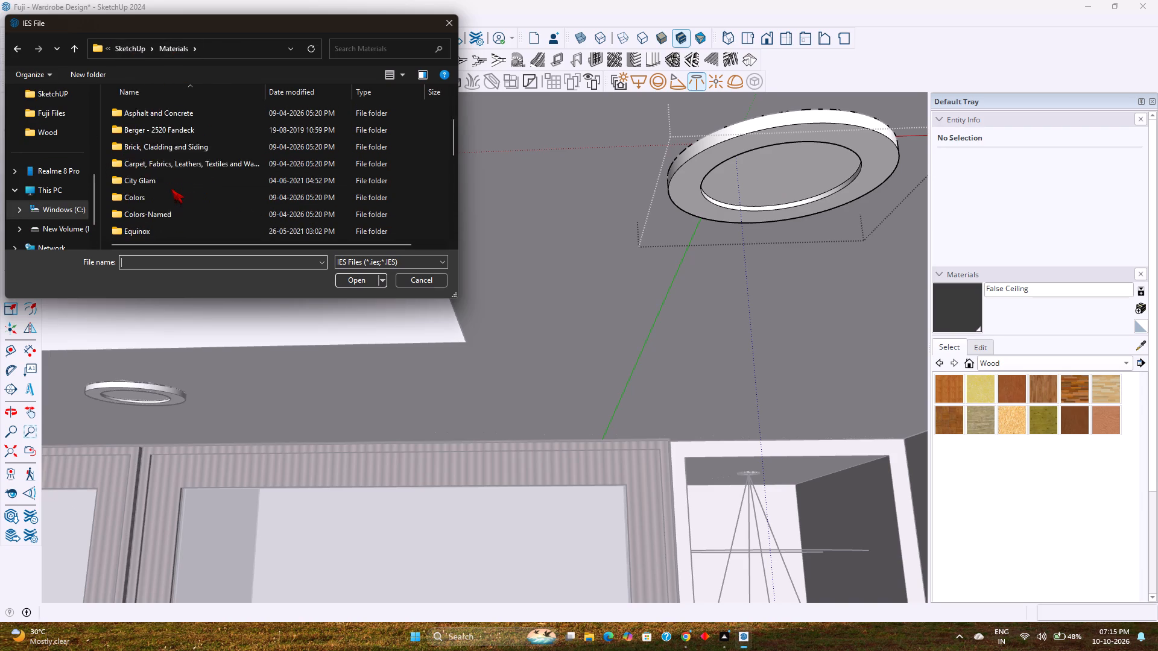
pyautogui.scroll(-3, 171, 189)
pyautogui.scroll(1, 170, 189)
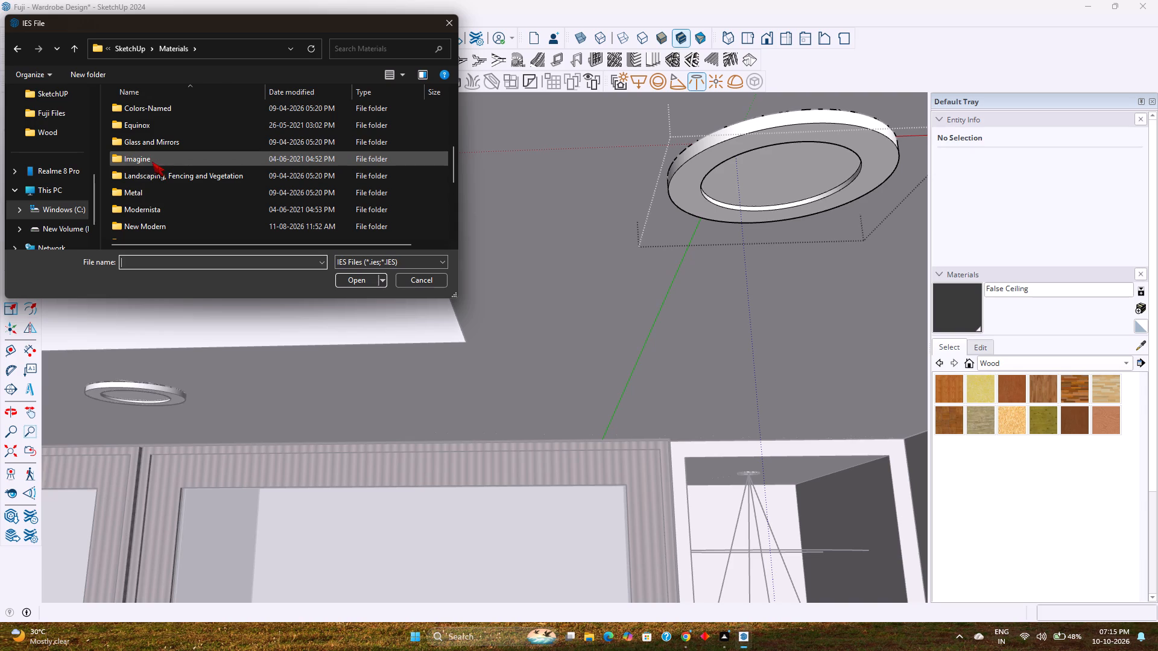
pyautogui.scroll(6, 152, 157)
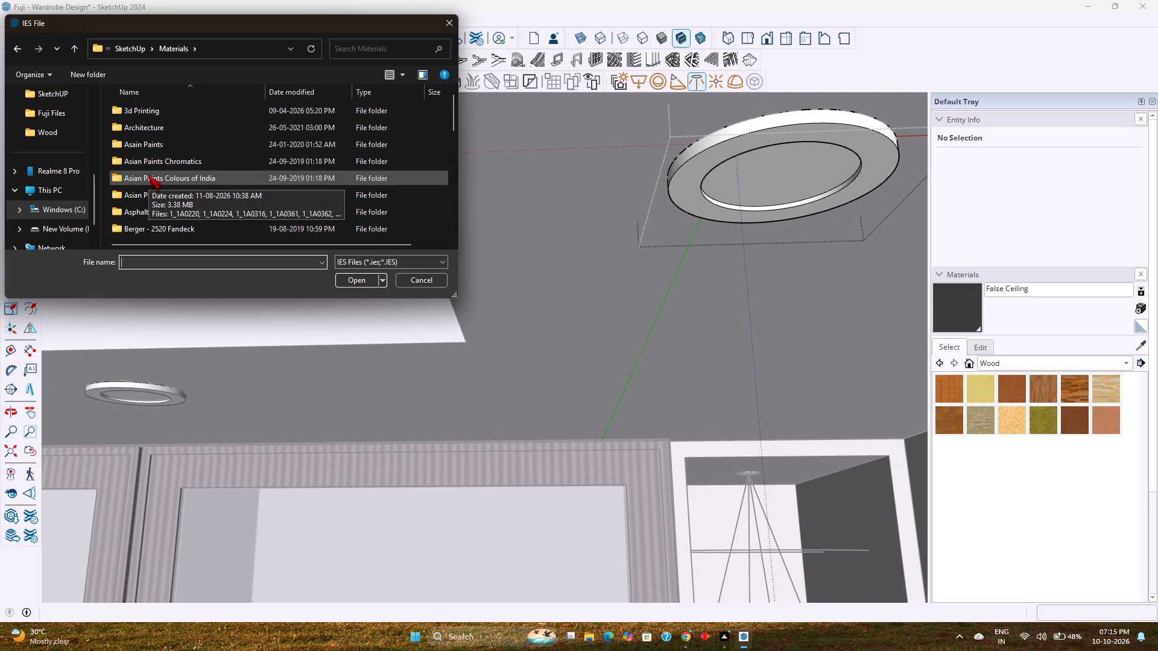
pyautogui.scroll(-9, 148, 177)
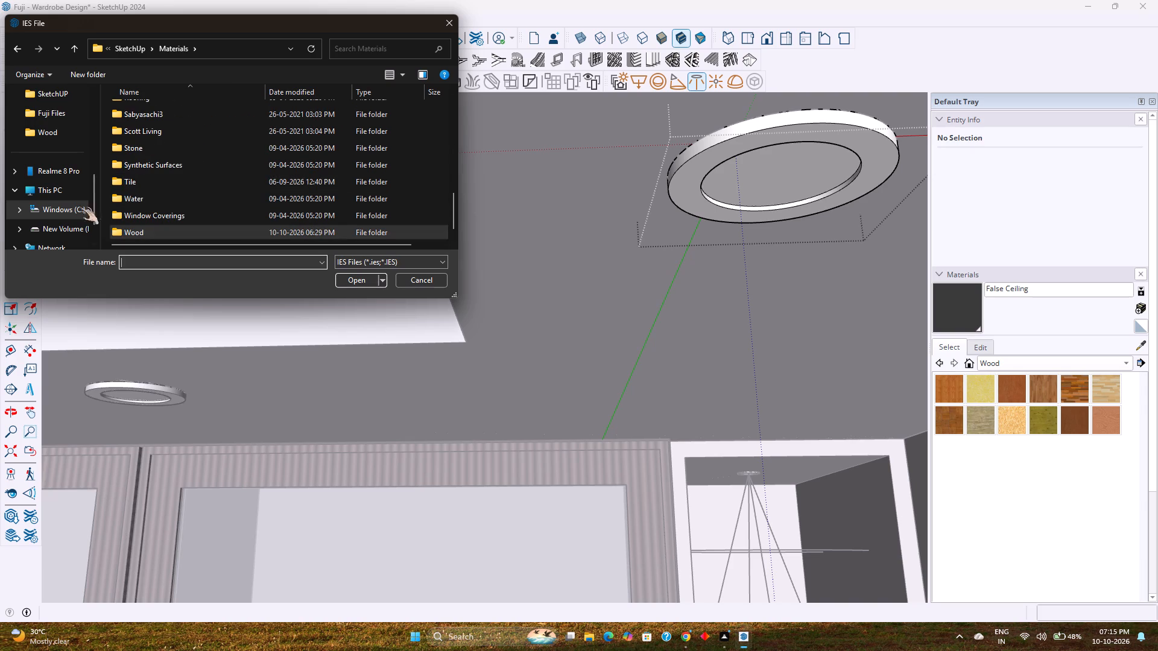
pyautogui.scroll(13, 120, 161)
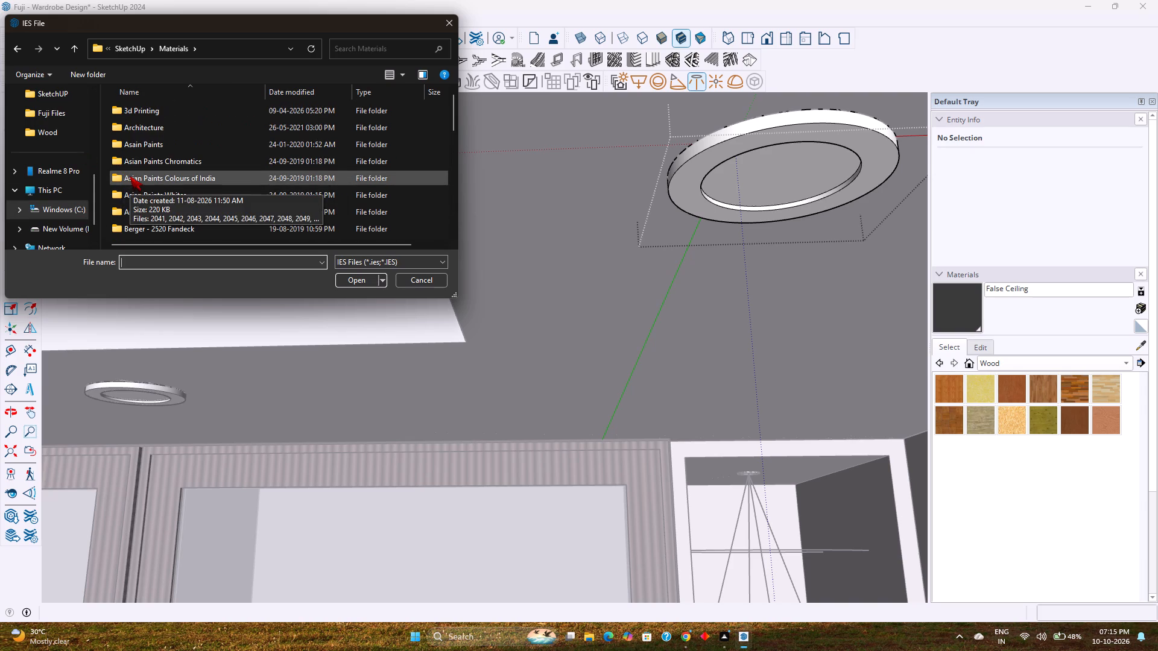
pyautogui.scroll(1, 130, 176)
pyautogui.scroll(-5, 49, 212)
pyautogui.click(59, 191)
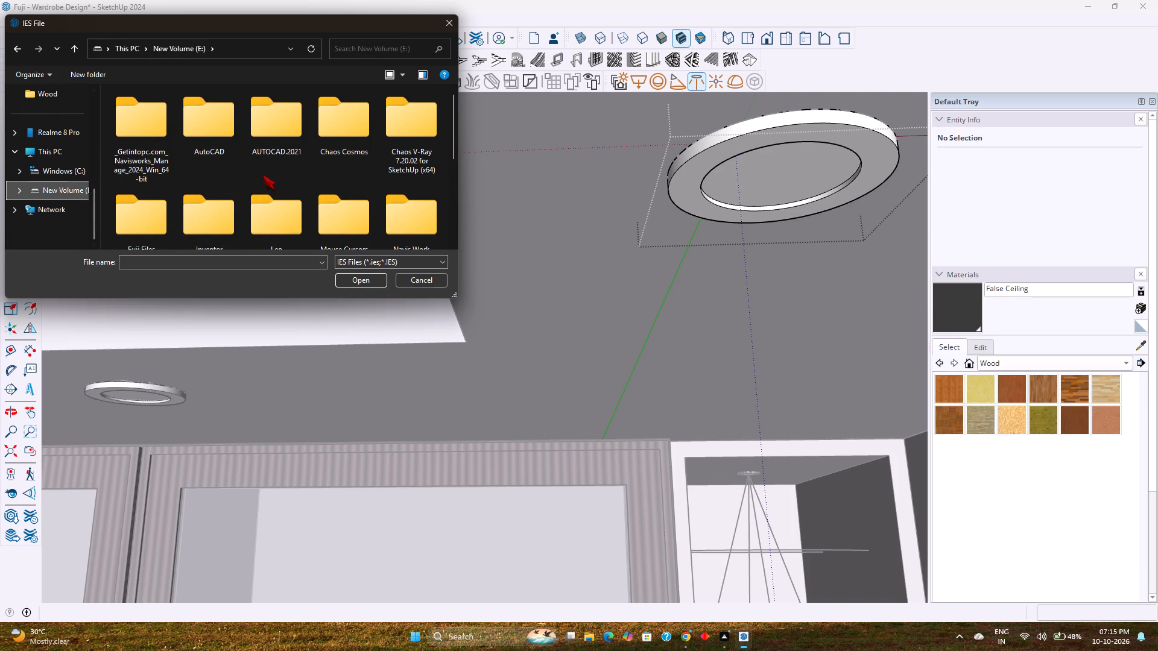
pyautogui.scroll(-2, 263, 175)
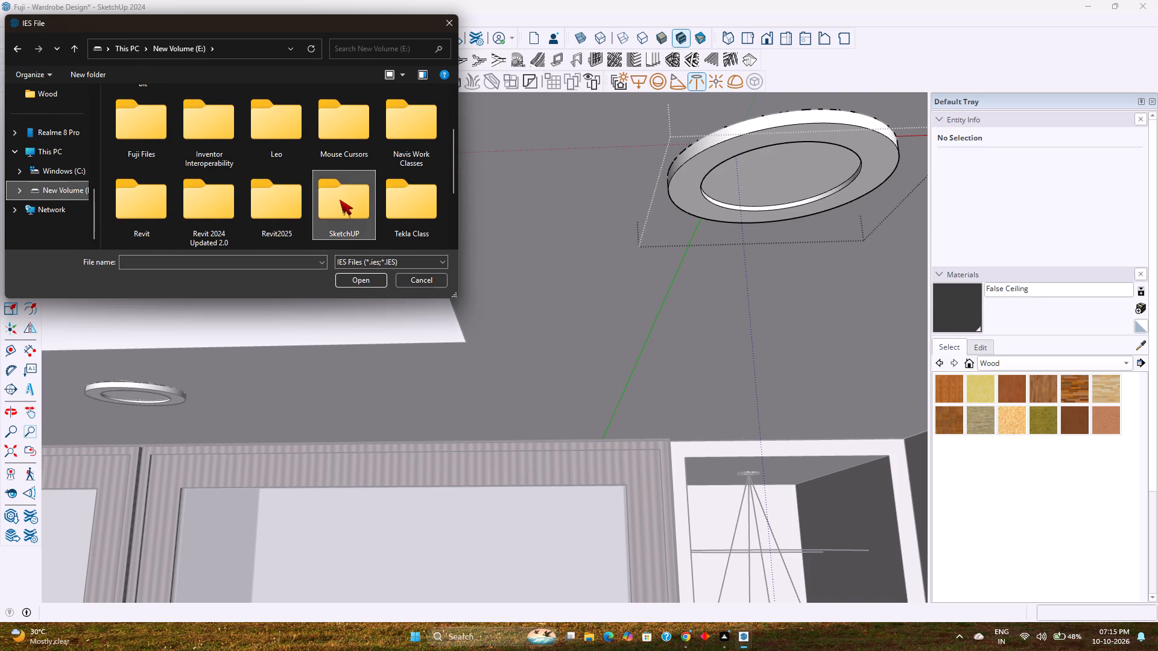
pyautogui.doubleClick(340, 200)
pyautogui.doubleClick(152, 124)
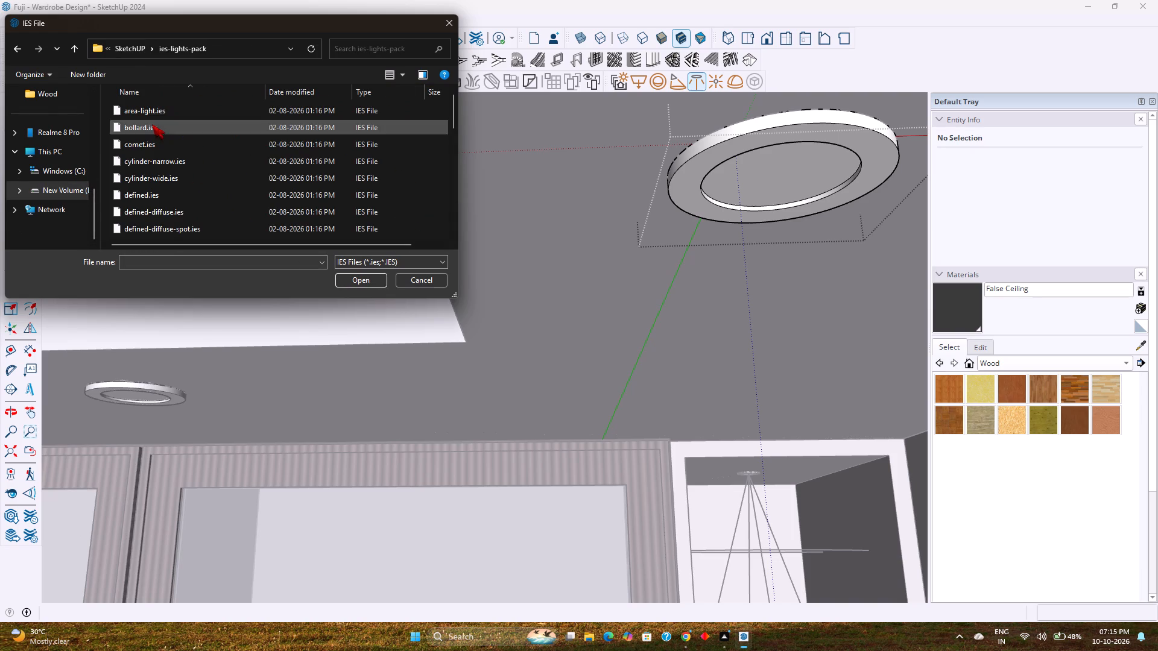
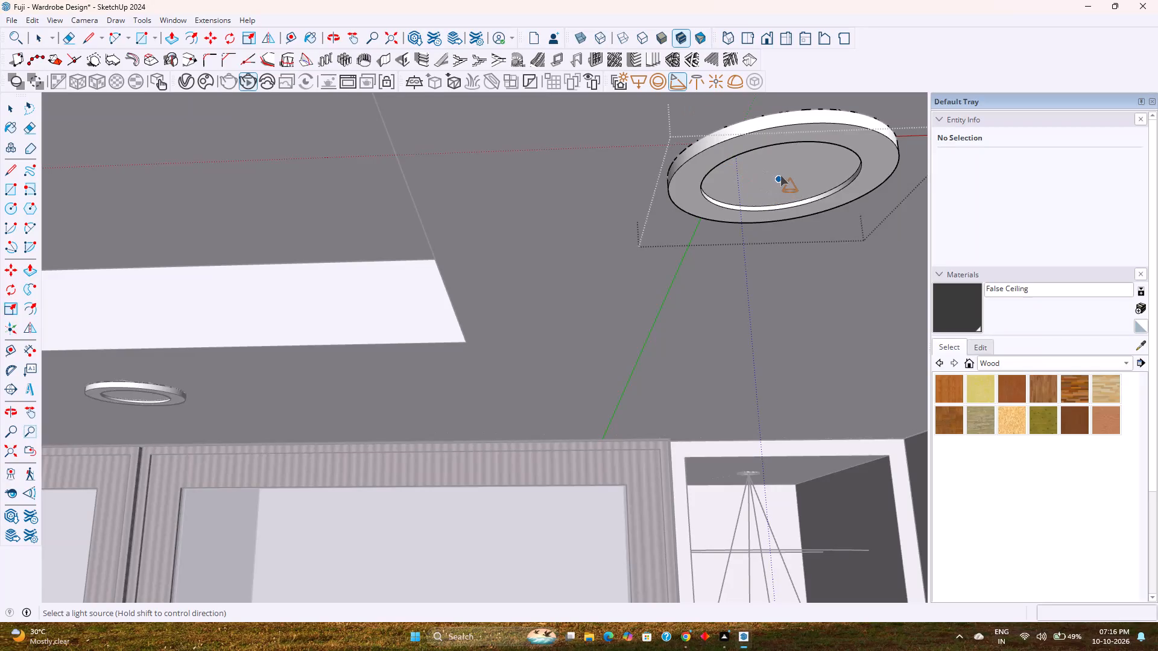
# Place a spot light at the centre of the round ceiling downlight beside the shelf column.
pyautogui.click(779, 175)
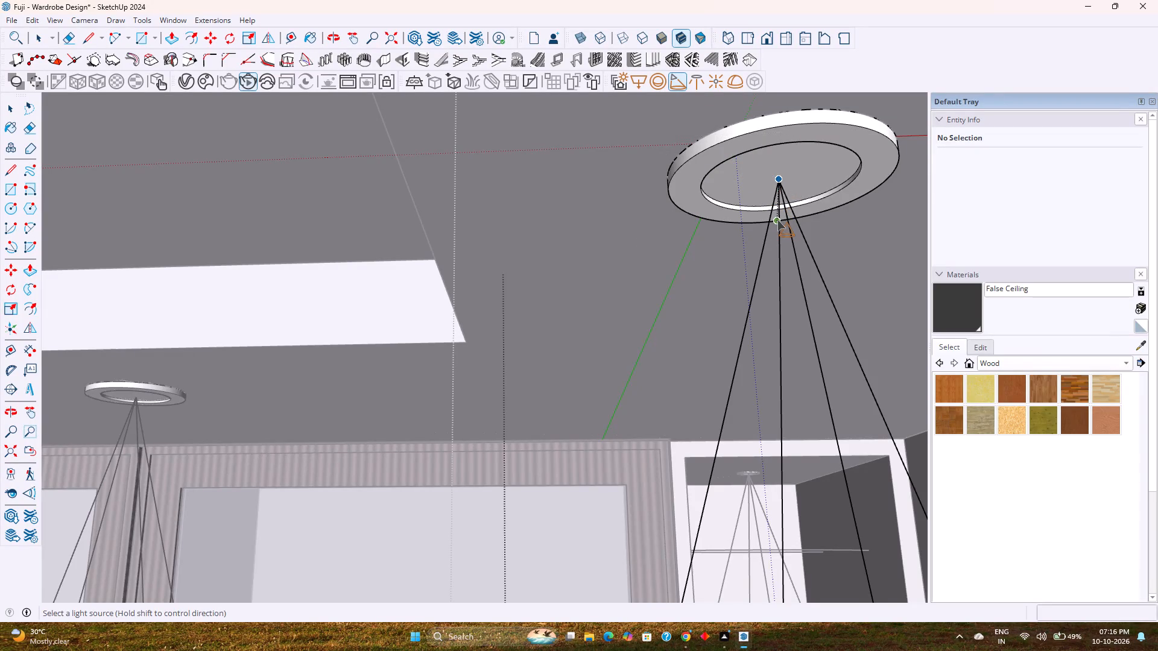
pyautogui.scroll(-15, 777, 220)
pyautogui.moveTo(639, 241); pyautogui.dragTo(669, 291, button='middle')
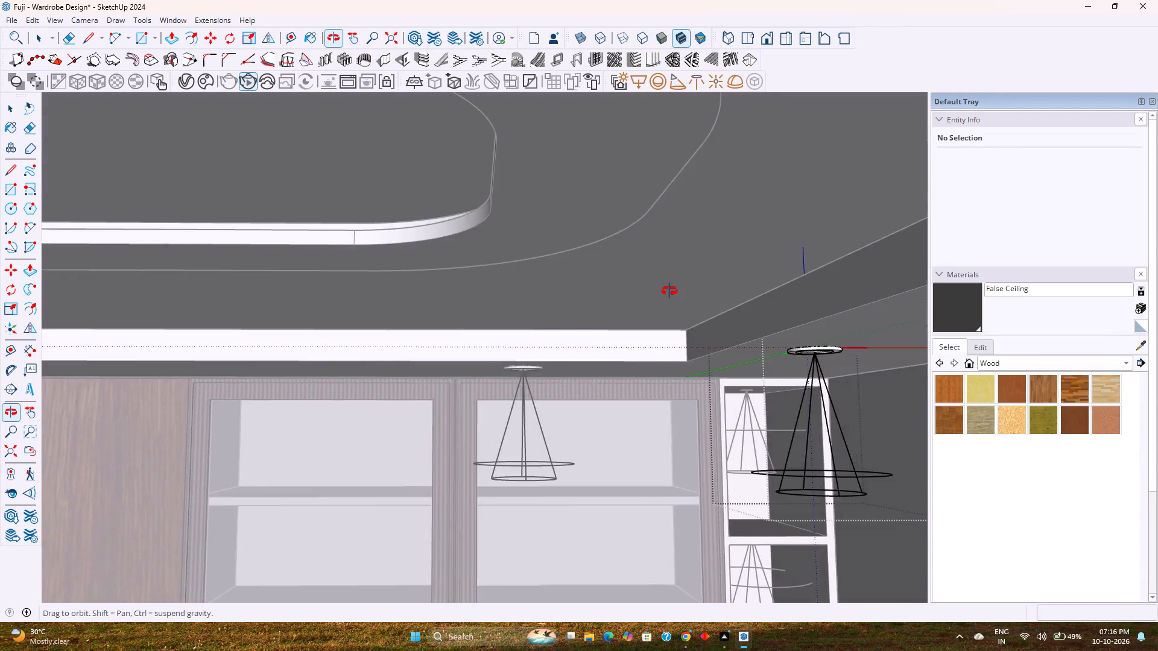
pyautogui.moveTo(669, 291); pyautogui.dragTo(643, 278, button='middle')
pyautogui.scroll(-13, 642, 277)
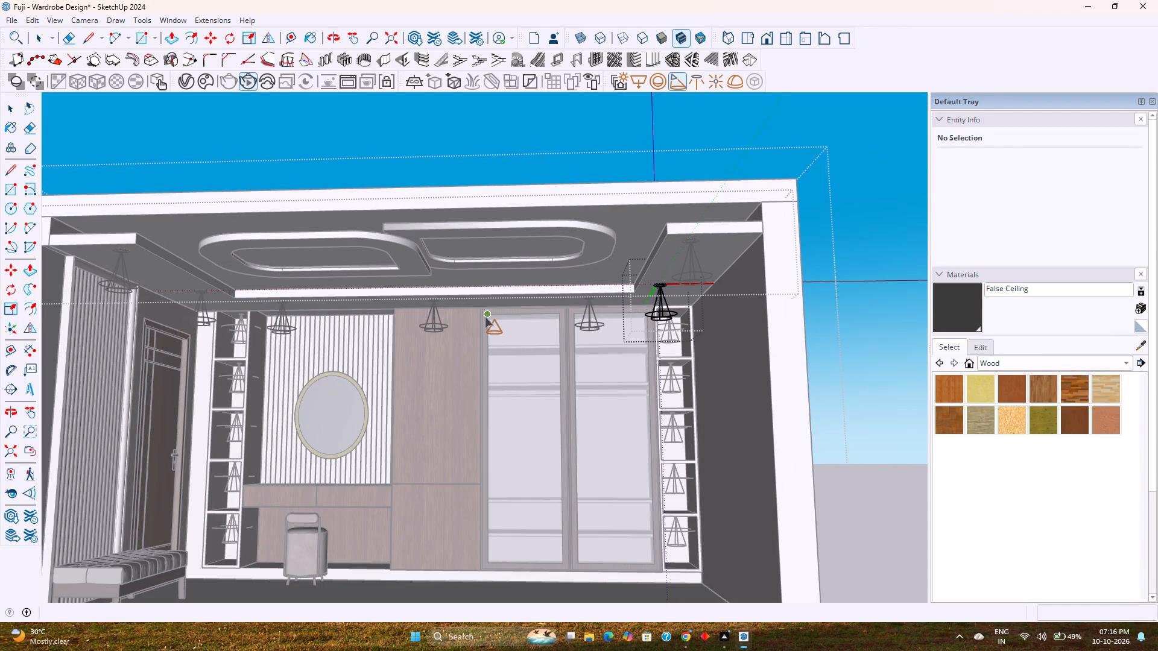
pyautogui.press('space')
pyautogui.moveTo(446, 310); pyautogui.dragTo(481, 280, button='middle')
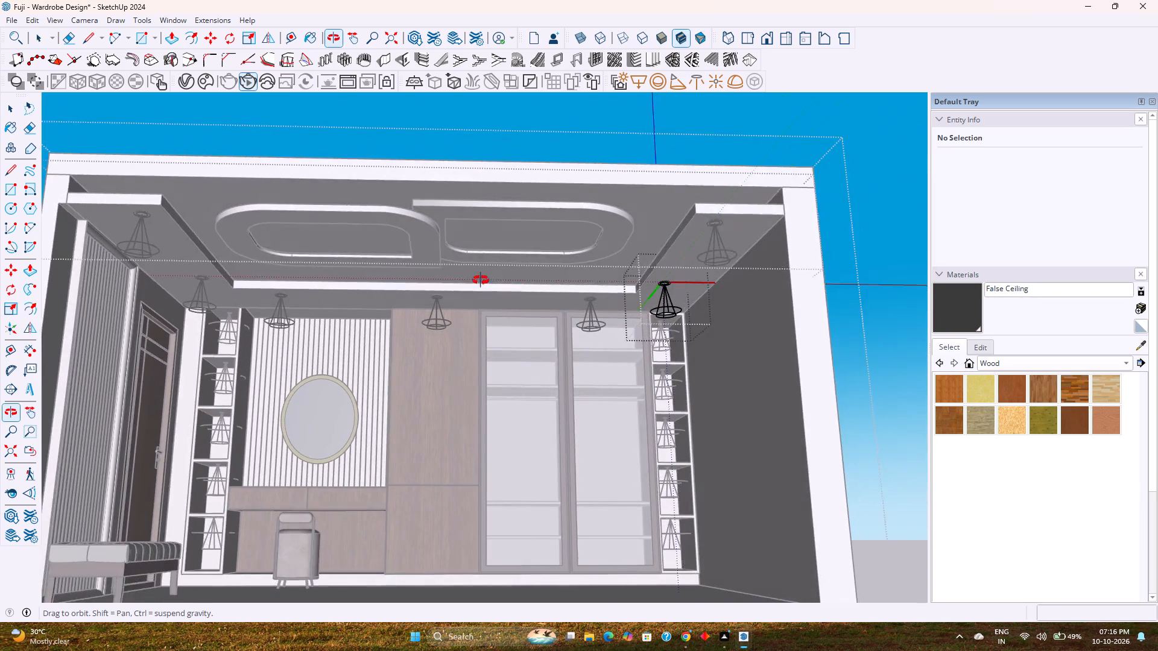
pyautogui.moveTo(481, 280); pyautogui.dragTo(492, 307, button='middle')
# Rename the Spot Light in the V-Ray lights list as False Ceiling Spot Light.
pyautogui.click(189, 80)
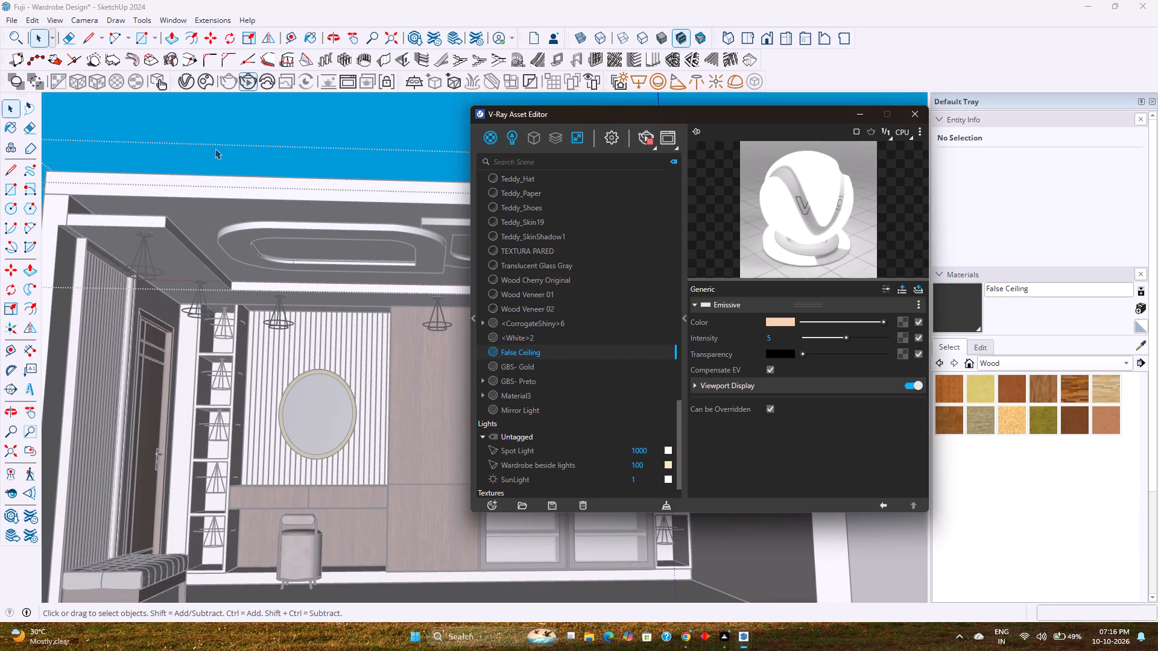
pyautogui.click(510, 136)
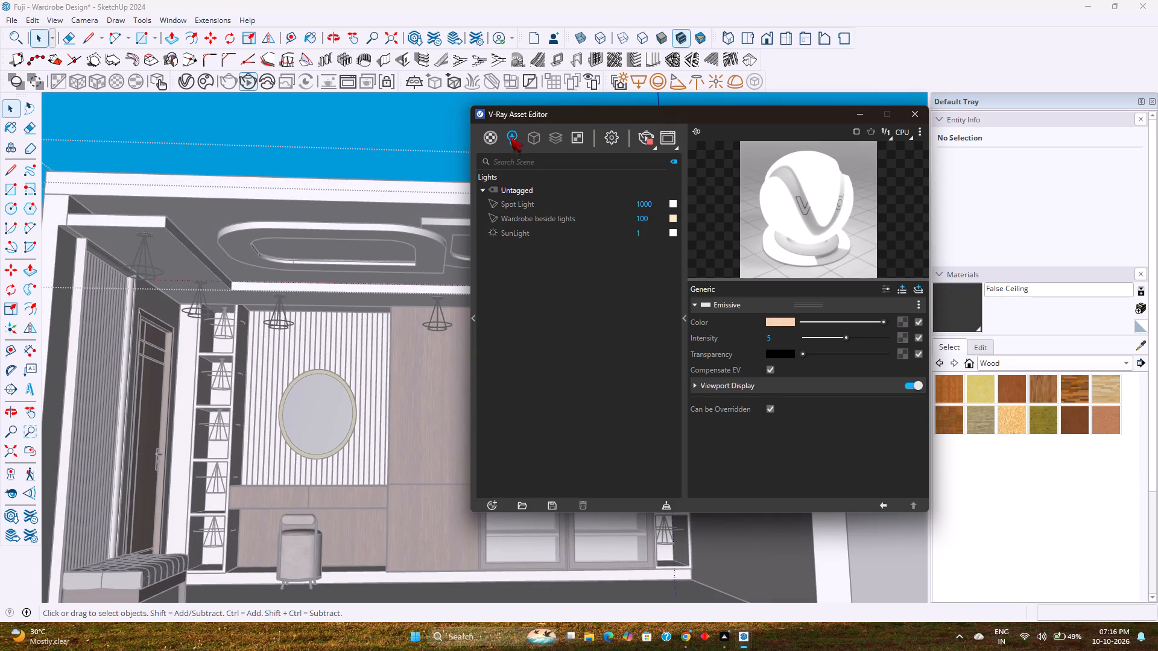
pyautogui.click(523, 206)
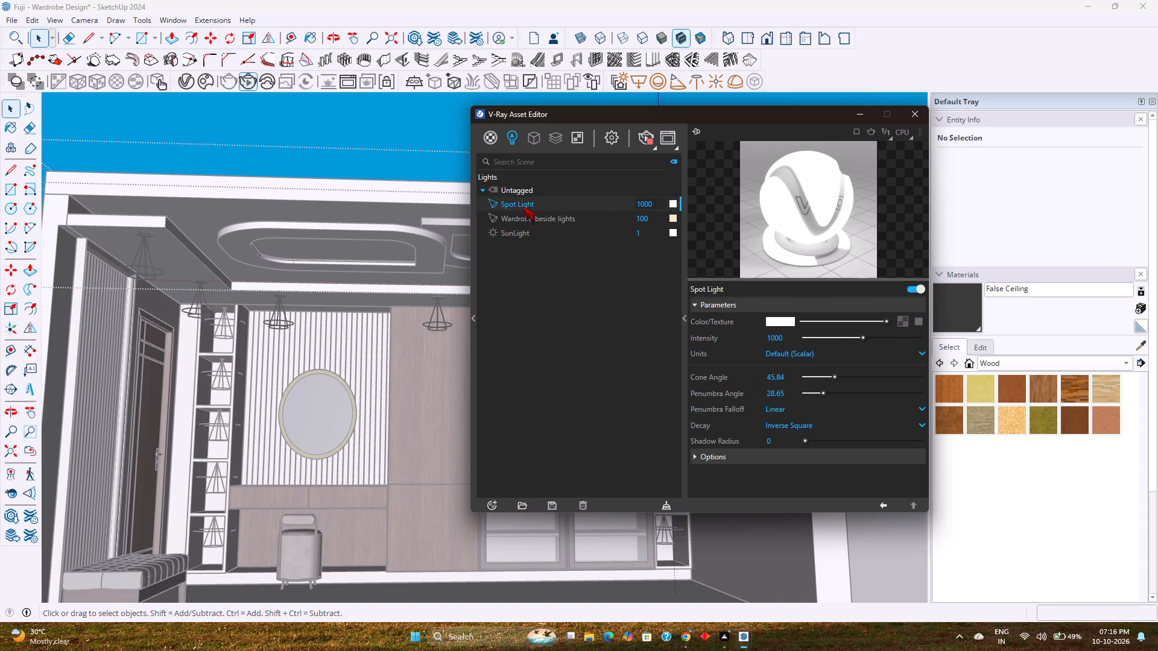
pyautogui.rightClick(523, 206)
pyautogui.click(555, 233)
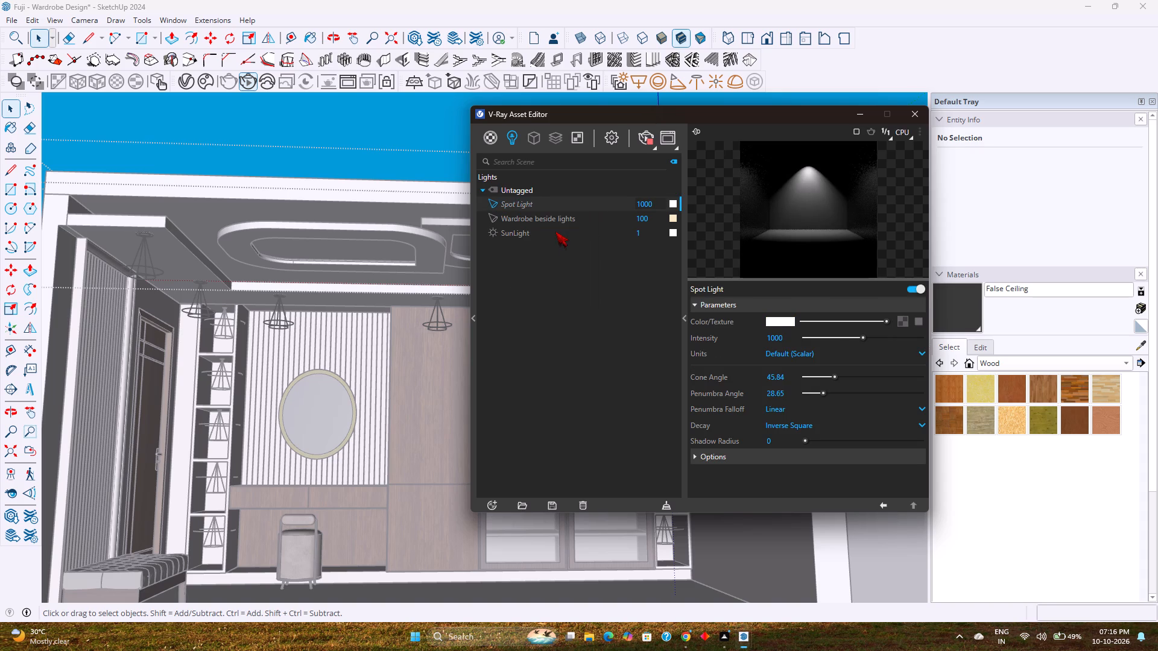
pyautogui.write('Fa')
pyautogui.press('BackSpace')
pyautogui.press('BackSpace')
pyautogui.press('BackSpace')
pyautogui.press('BackSpace')
pyautogui.press('BackSpace')
pyautogui.press('BackSpace')
pyautogui.press('BackSpace')
pyautogui.press('BackSpace')
pyautogui.press('BackSpace')
pyautogui.press('BackSpace')
pyautogui.press('BackSpace')
pyautogui.press('BackSpace')
pyautogui.press('BackSpace')
pyautogui.press('BackSpace')
pyautogui.press('BackSpace')
pyautogui.press('BackSpace')
pyautogui.press('BackSpace')
pyautogui.write('Fa')
pyautogui.write('lse Ceilin')
pyautogui.press('space')
pyautogui.press('BackSpace')
pyautogui.write('g')
pyautogui.press('space')
pyautogui.press('BackSpace')
pyautogui.press('space')
pyautogui.write('Spot l')
pyautogui.press('BackSpace')
pyautogui.write('Light')
pyautogui.press('space')
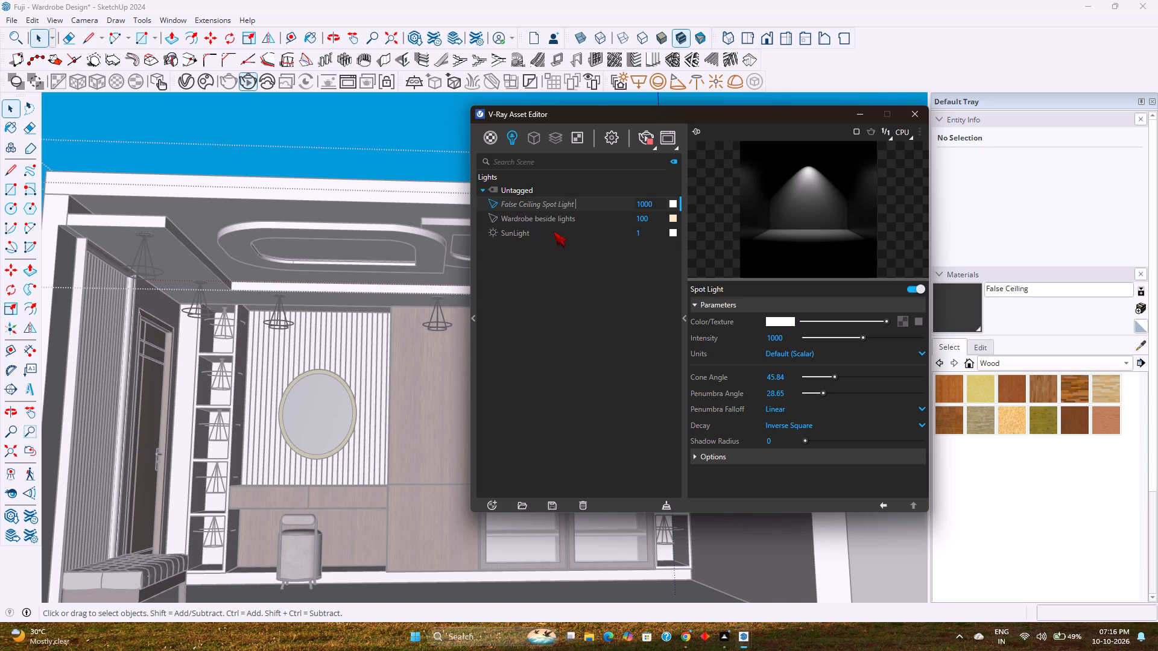
pyautogui.press('BackSpace')
# Give the False Ceiling Spot Light a warm peach colour of about R 0.984, G 0.852, B 0.679.
pyautogui.click(788, 321)
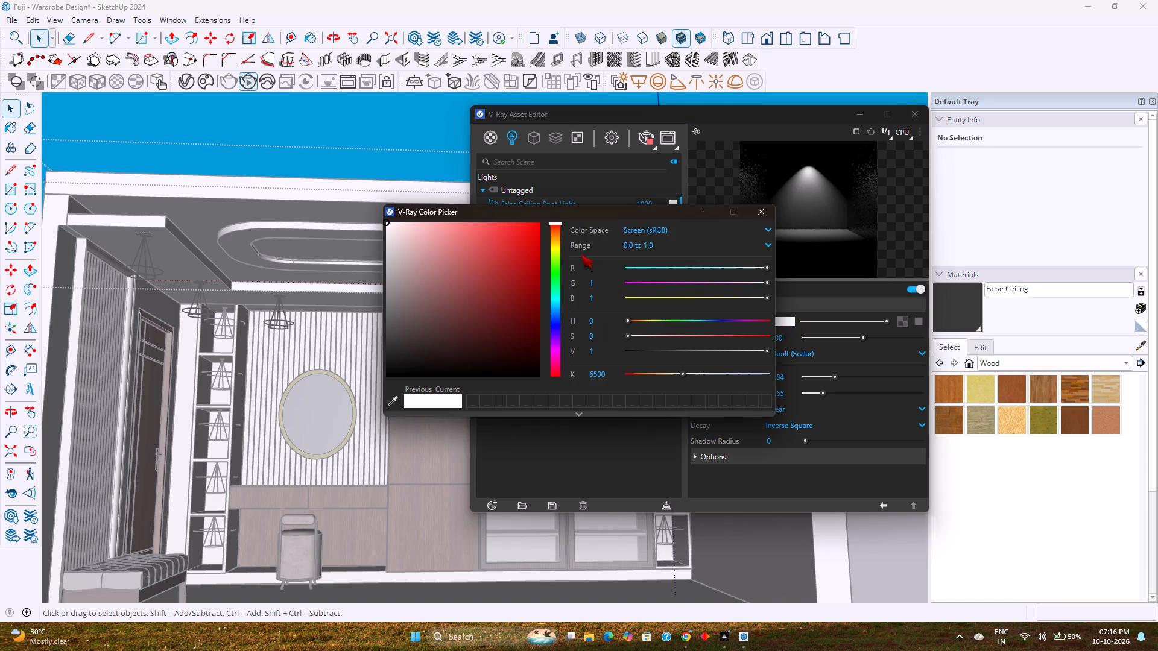
pyautogui.rightClick(555, 237)
pyautogui.click(555, 237)
pyautogui.click(555, 237)
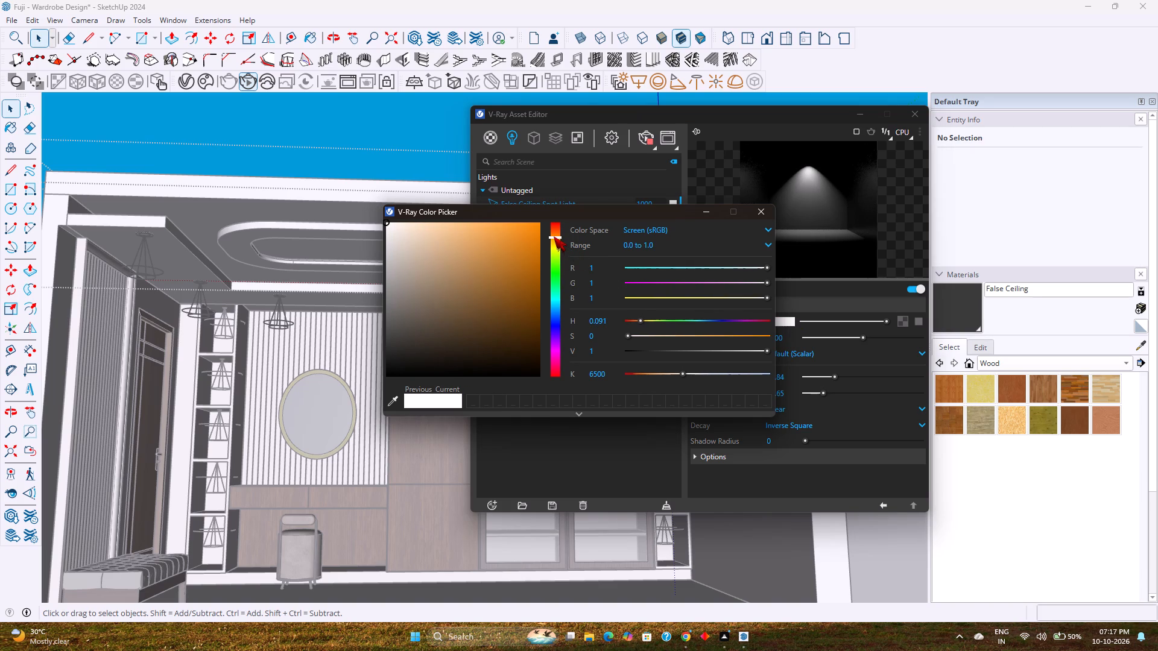
pyautogui.moveTo(419, 227); pyautogui.dragTo(433, 226)
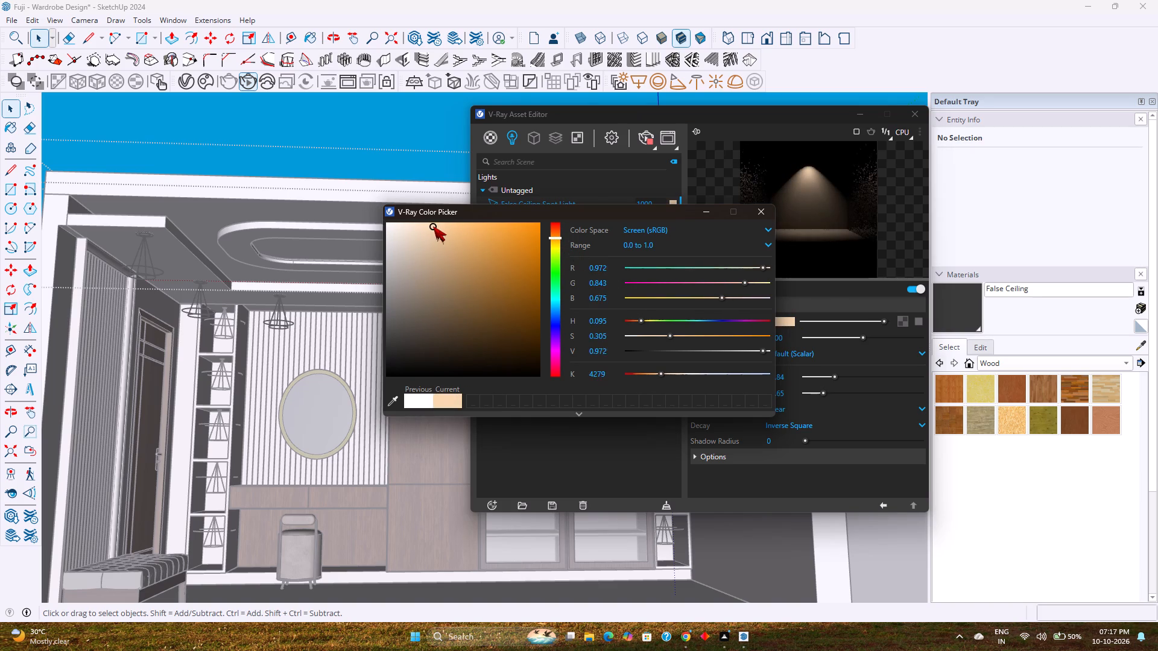
pyautogui.moveTo(433, 226); pyautogui.dragTo(434, 225)
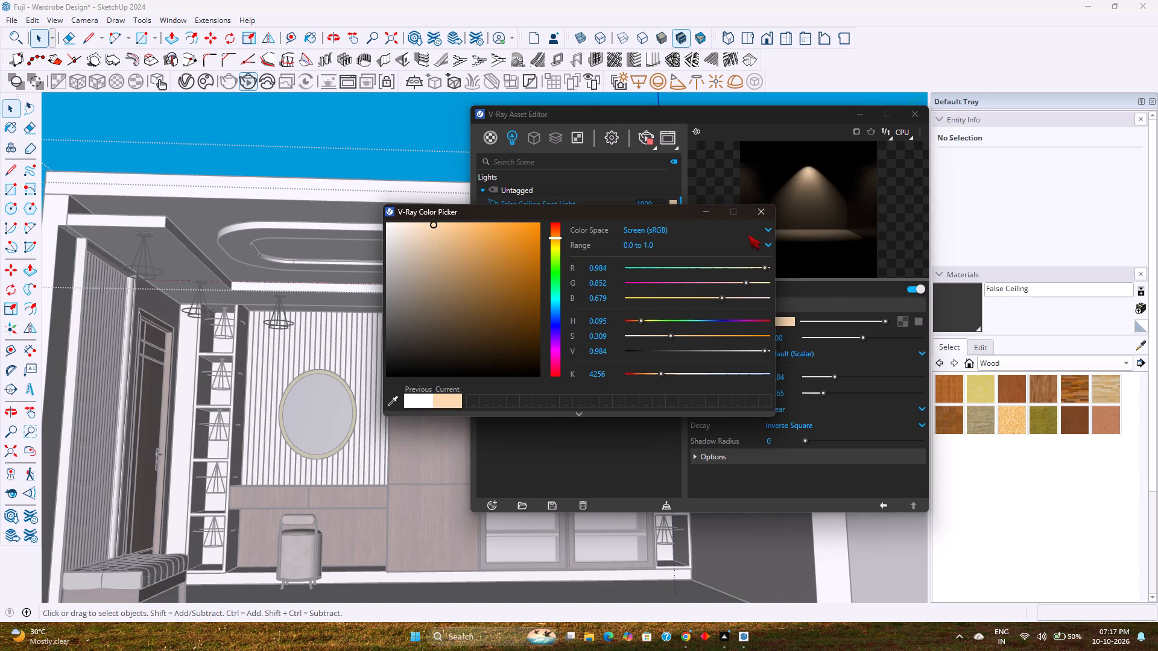
pyautogui.click(760, 216)
# Set the False Ceiling Spot Light's intensity units to Radiance (W/m^2/sr).
pyautogui.click(796, 354)
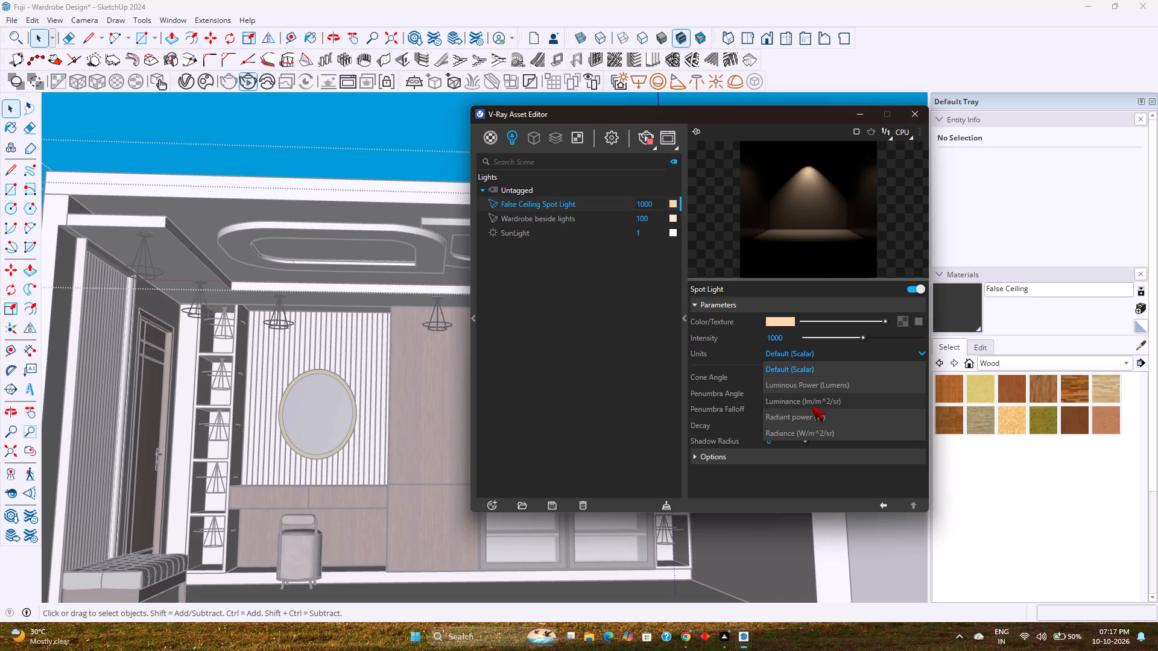
pyautogui.click(819, 436)
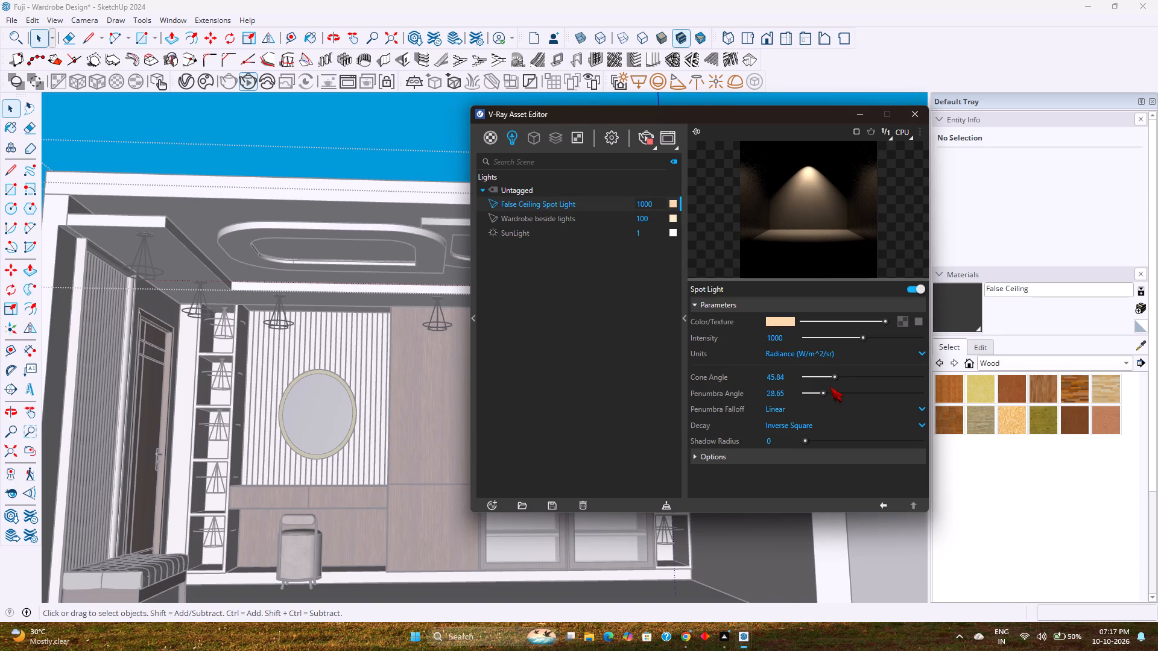
# Shape the False Ceiling Spot Light's beam with penumbra angle 68.58, cone angle 39.46 and Smooth Cubic penumbra falloff.
pyautogui.moveTo(824, 392); pyautogui.dragTo(840, 393)
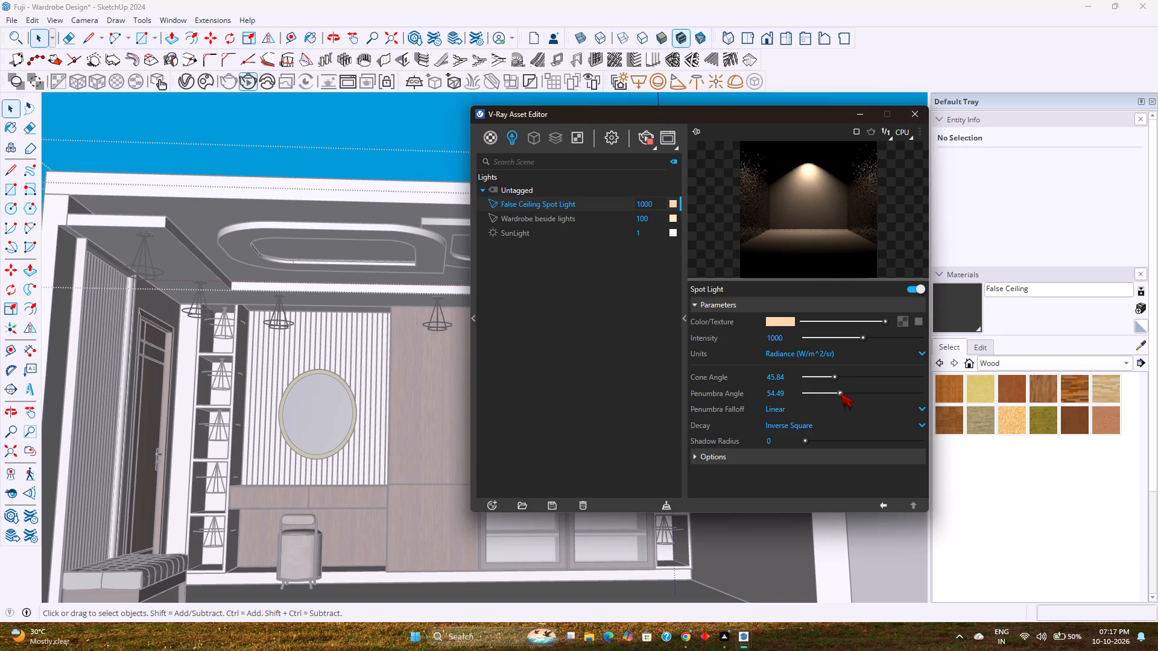
pyautogui.moveTo(840, 393); pyautogui.dragTo(859, 392)
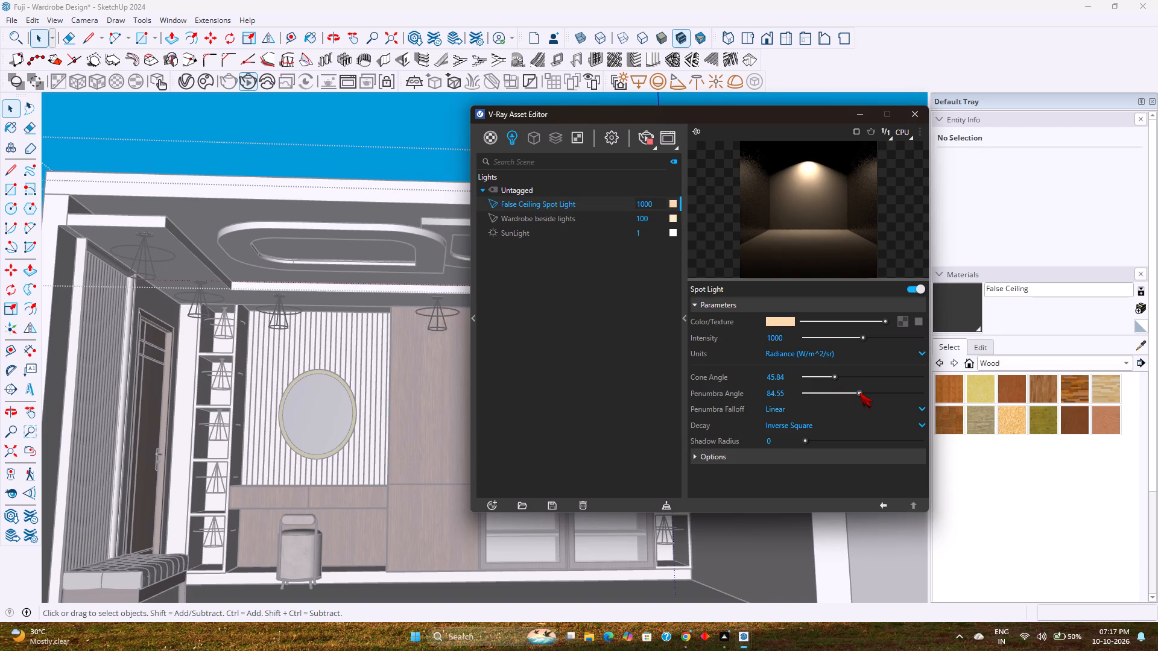
pyautogui.moveTo(859, 392); pyautogui.dragTo(849, 391)
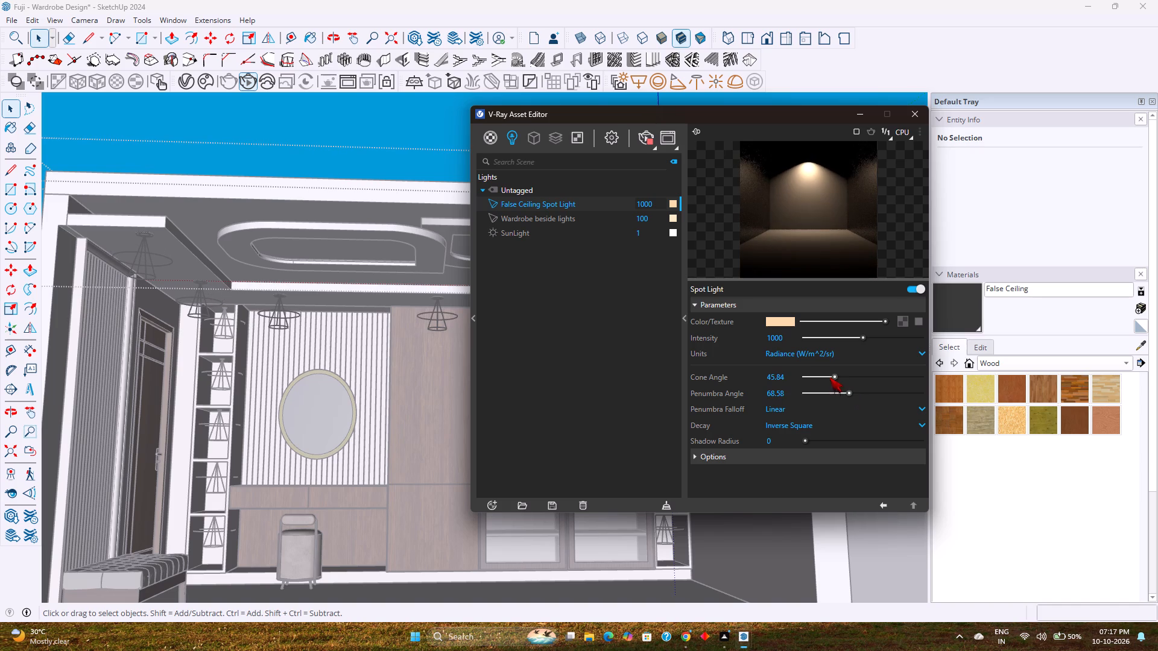
pyautogui.click(830, 377)
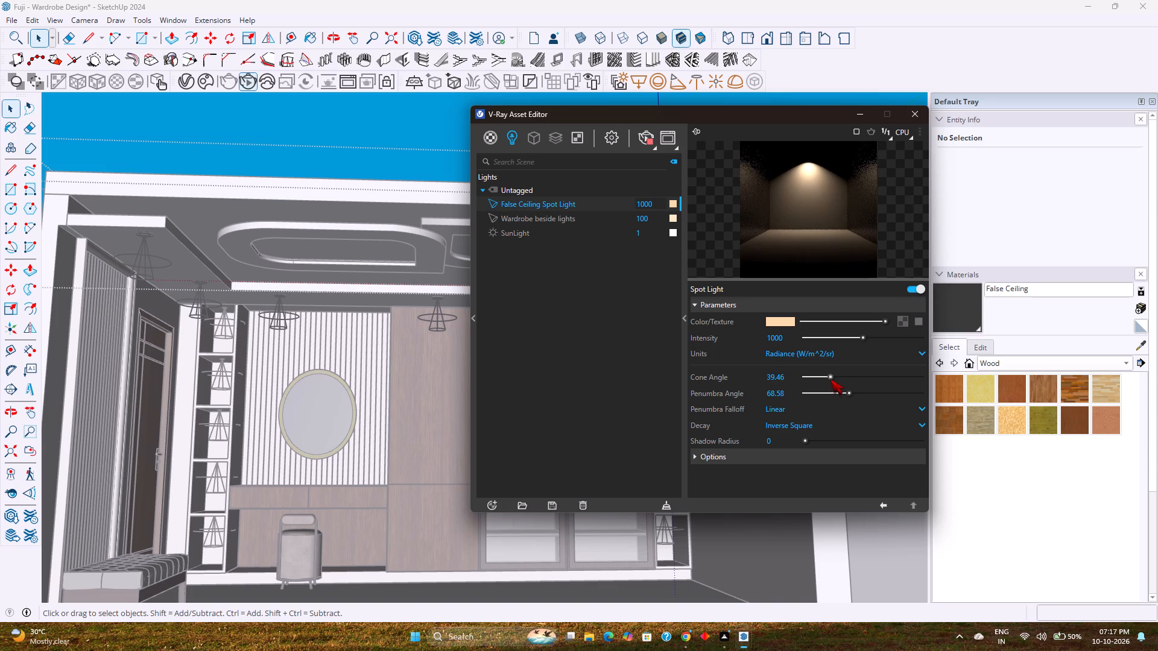
pyautogui.click(810, 412)
pyautogui.click(800, 445)
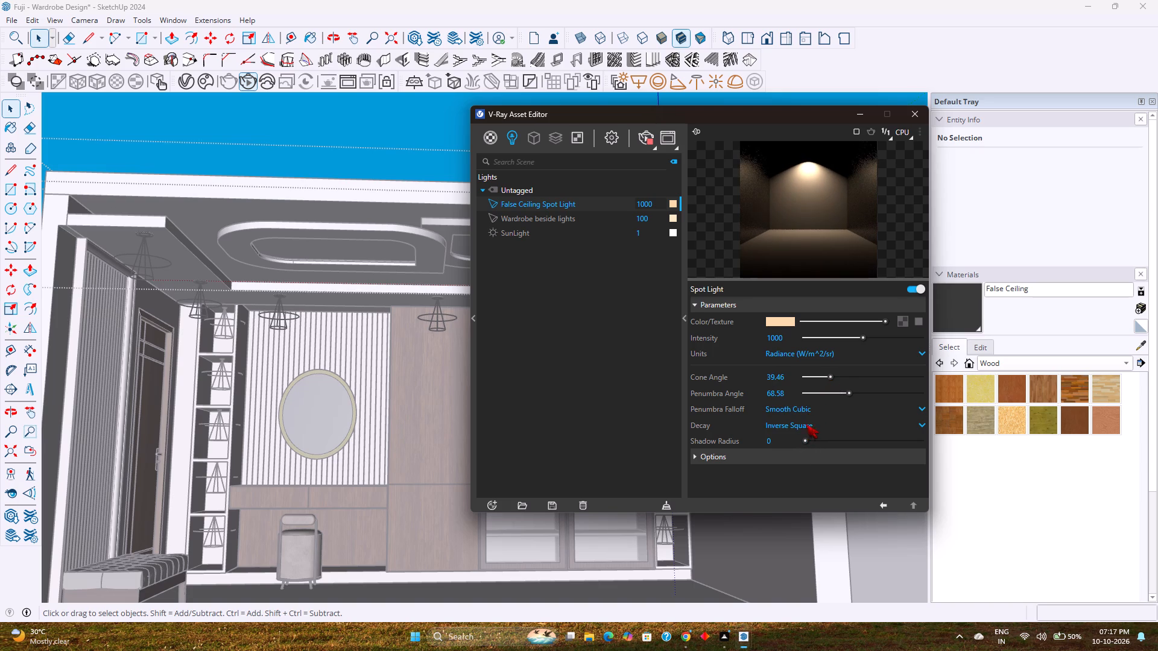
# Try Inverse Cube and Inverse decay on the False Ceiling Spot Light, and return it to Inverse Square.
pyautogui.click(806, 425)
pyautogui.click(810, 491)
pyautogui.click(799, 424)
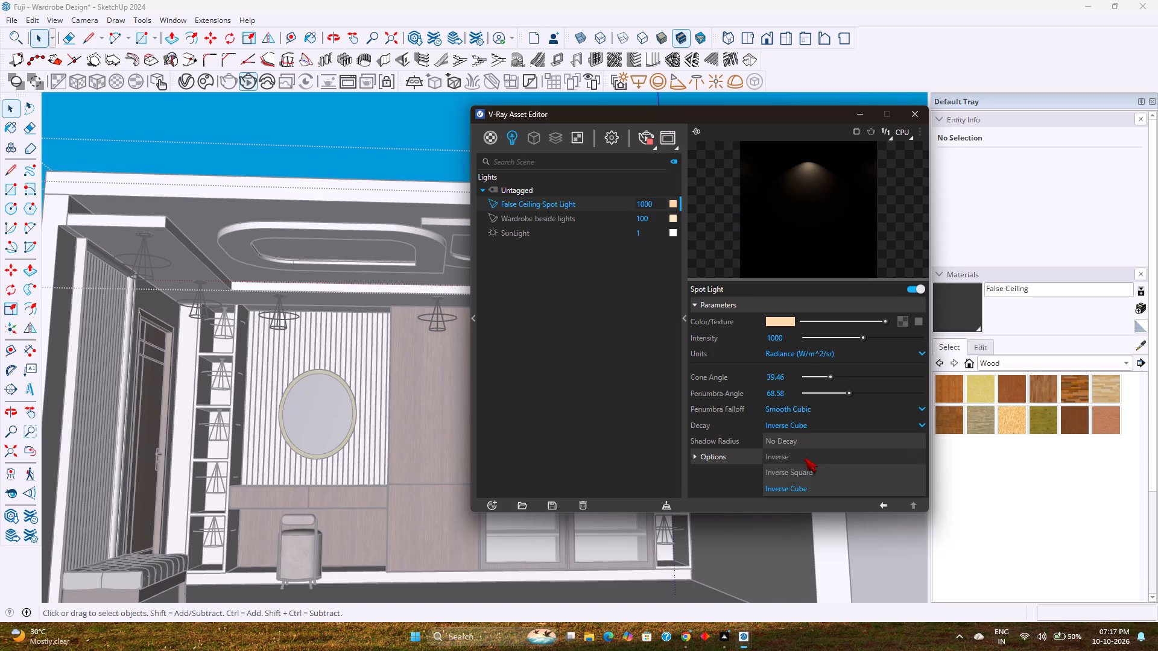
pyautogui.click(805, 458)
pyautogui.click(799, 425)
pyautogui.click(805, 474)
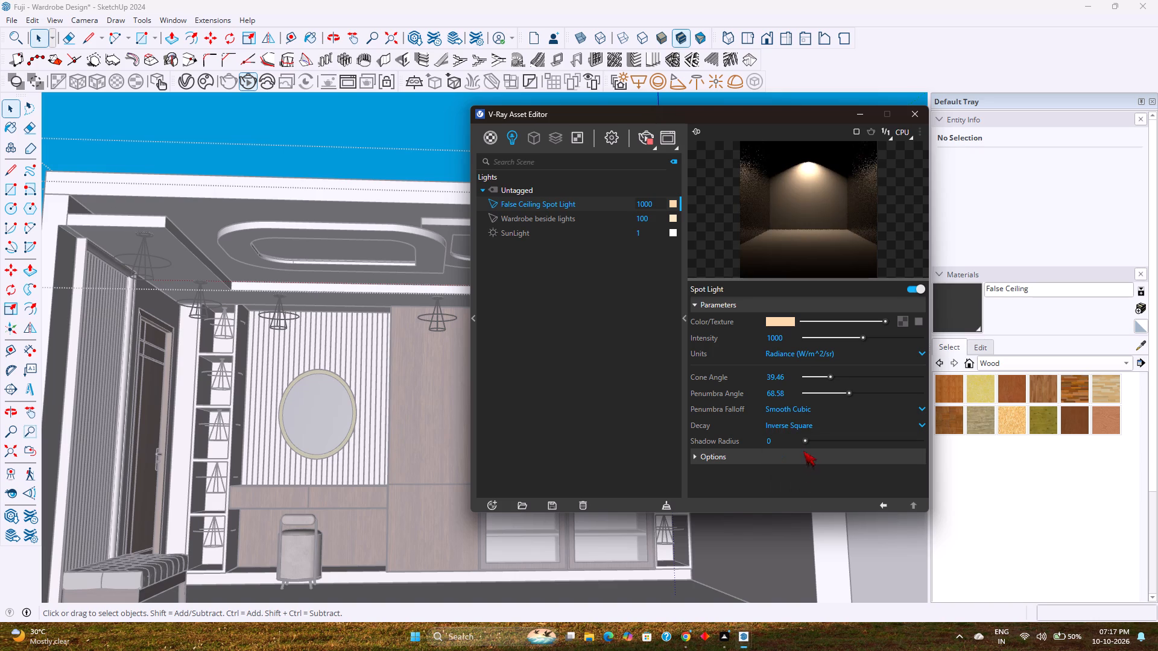
# Set the False Ceiling Spot Light's shadow radius to 1 and look through its additional options.
pyautogui.moveTo(806, 439); pyautogui.dragTo(821, 438)
pyautogui.scroll(-2, 756, 458)
pyautogui.click(751, 453)
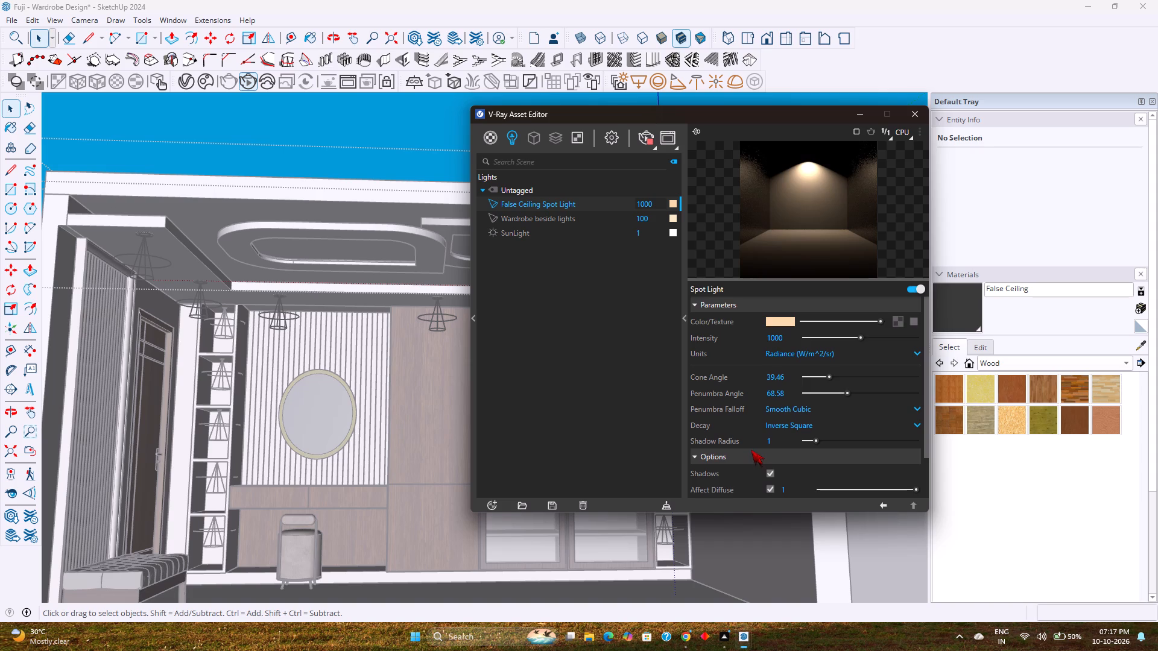
pyautogui.scroll(-7, 751, 450)
pyautogui.scroll(7, 731, 417)
# Set the False Ceiling Spot Light's intensity to 100.
pyautogui.doubleClick(784, 337)
pyautogui.write('100')
pyautogui.press('Return')
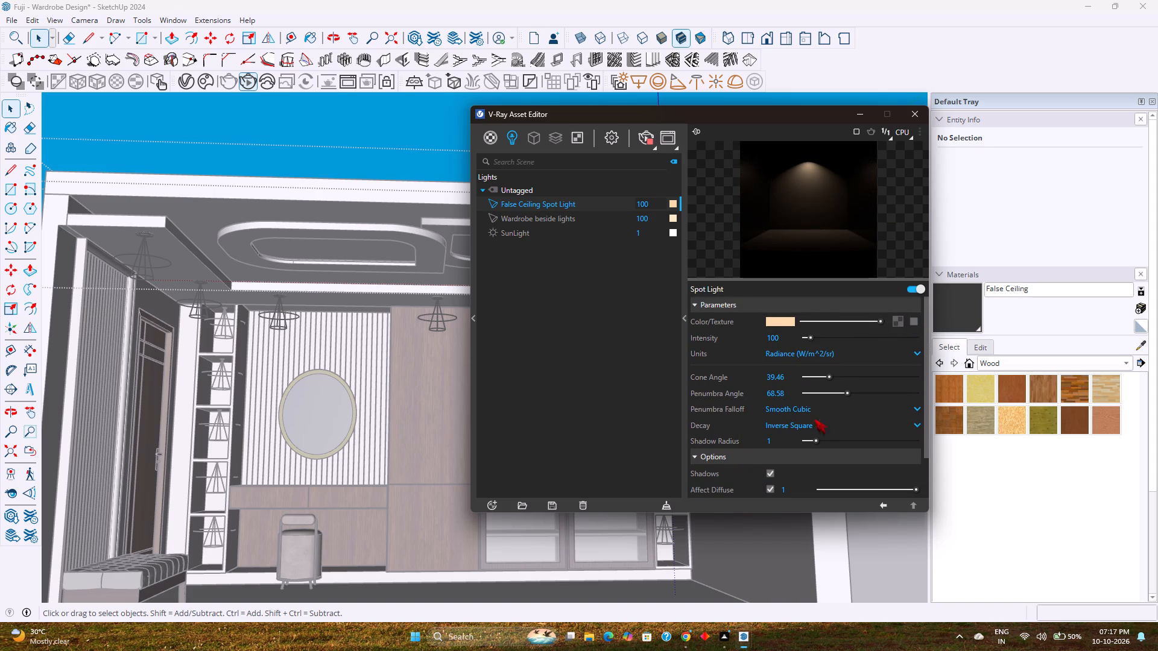
# Compare the light parameters and options of the False Ceiling Spot Light with those of the Wardrobe beside lights.
pyautogui.click(556, 217)
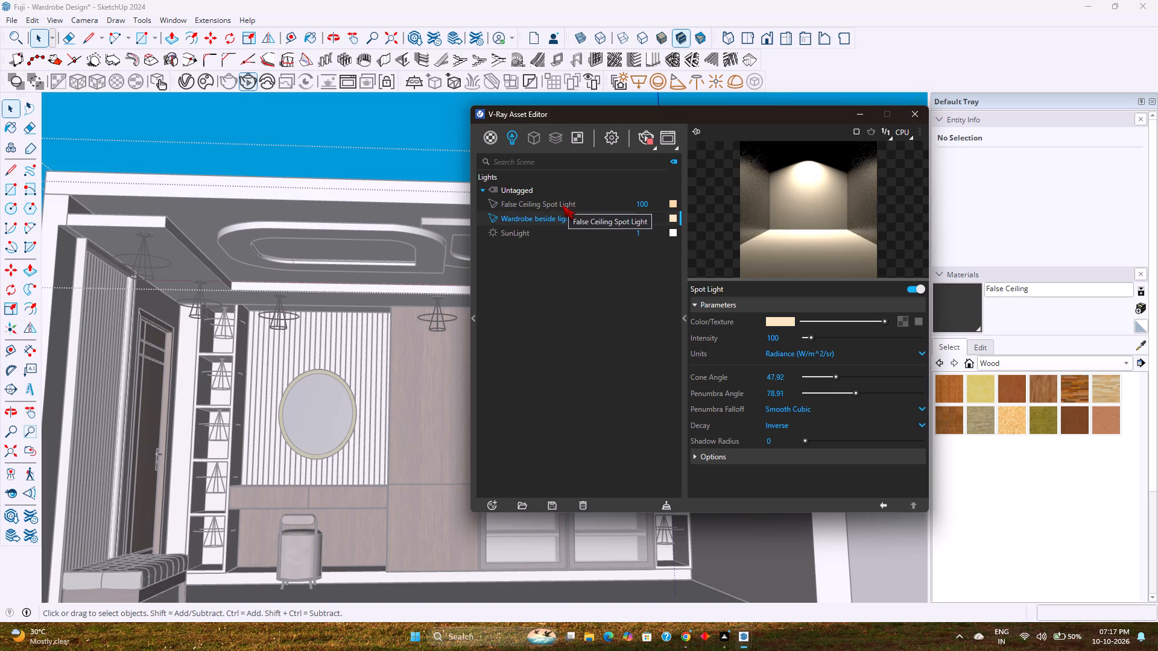
pyautogui.click(562, 205)
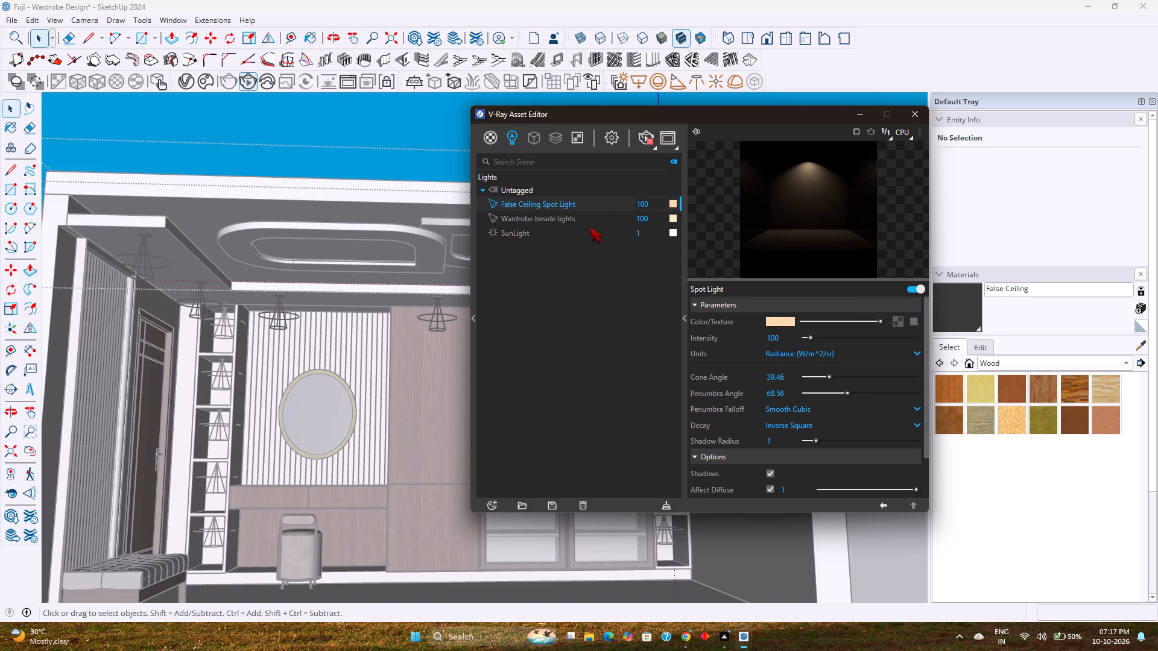
pyautogui.click(589, 225)
pyautogui.click(583, 219)
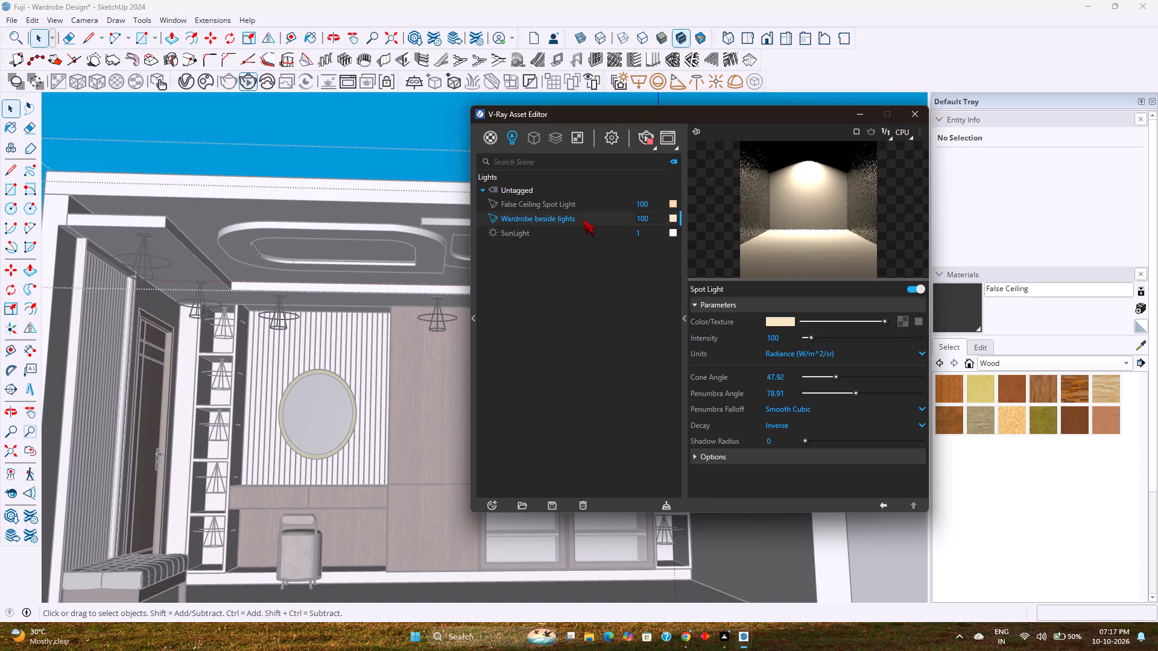
pyautogui.click(583, 203)
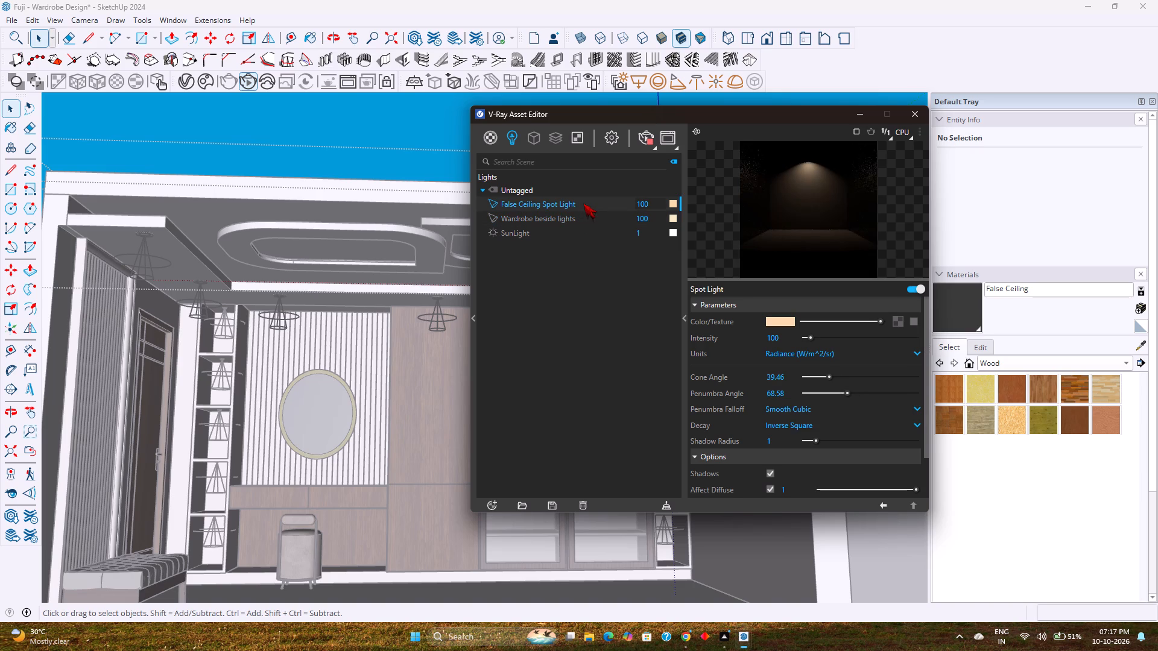
pyautogui.click(583, 219)
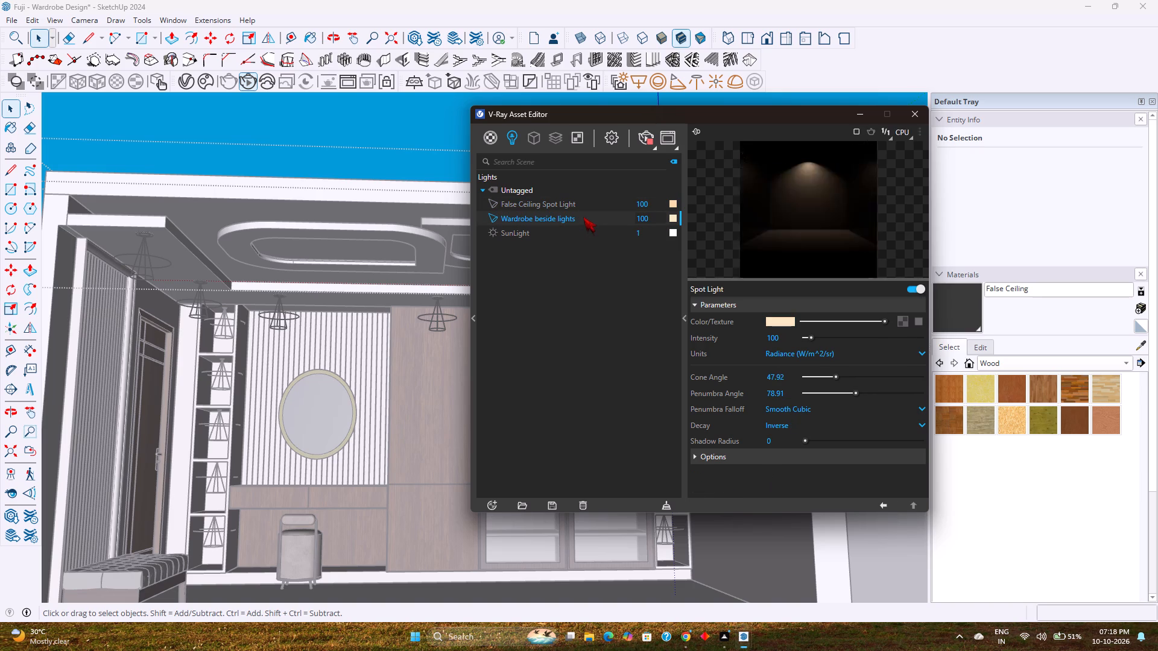
pyautogui.click(583, 207)
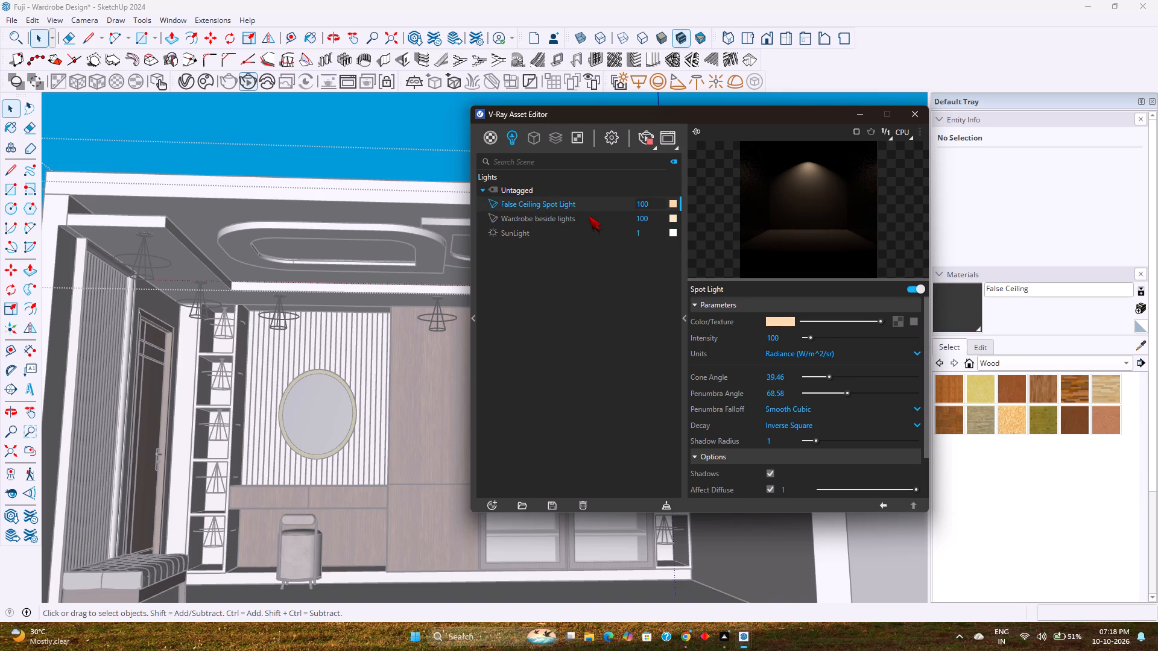
pyautogui.click(589, 216)
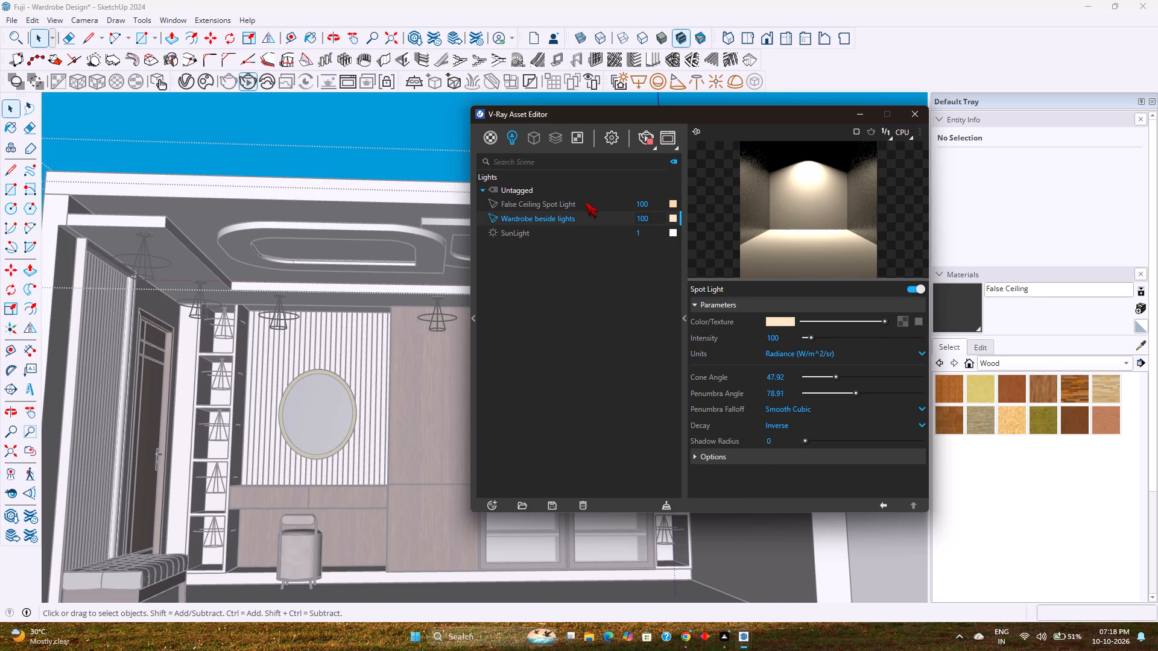
pyautogui.click(585, 202)
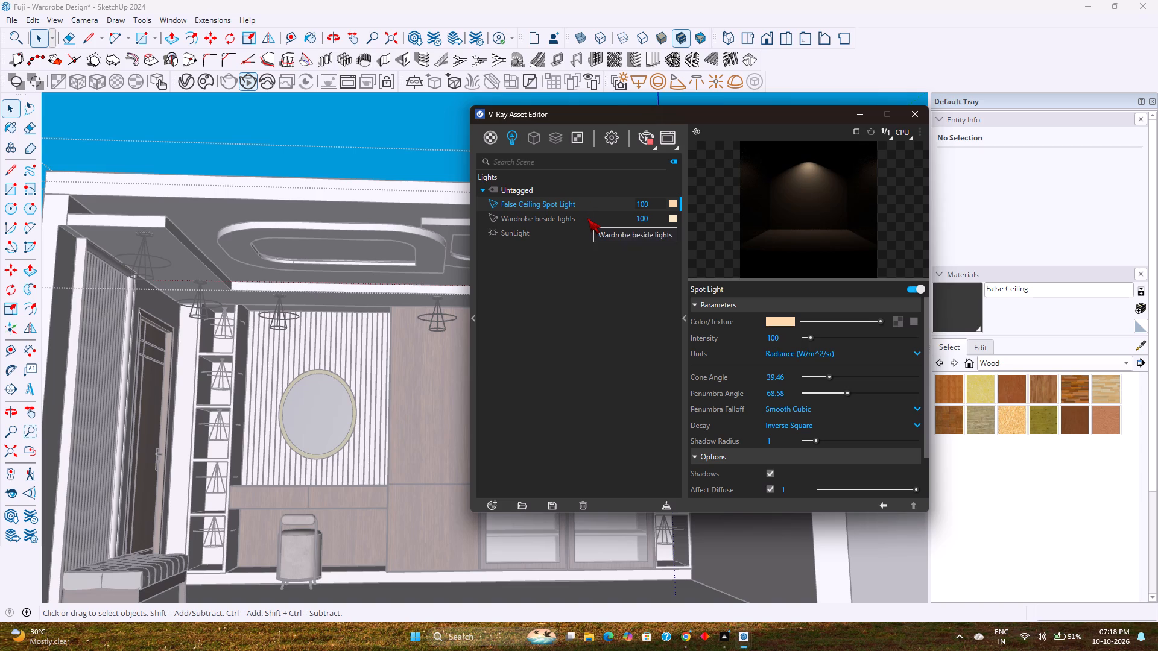
pyautogui.click(587, 217)
pyautogui.click(587, 206)
pyautogui.scroll(-2, 745, 406)
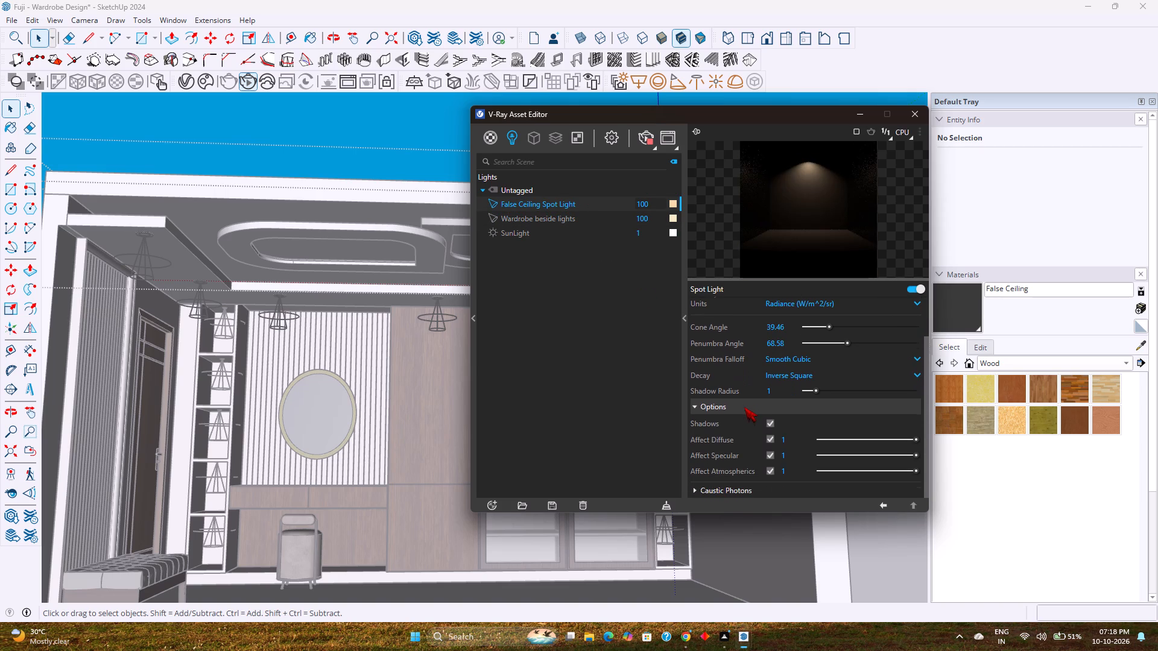
pyautogui.scroll(-2, 744, 407)
pyautogui.scroll(3, 729, 394)
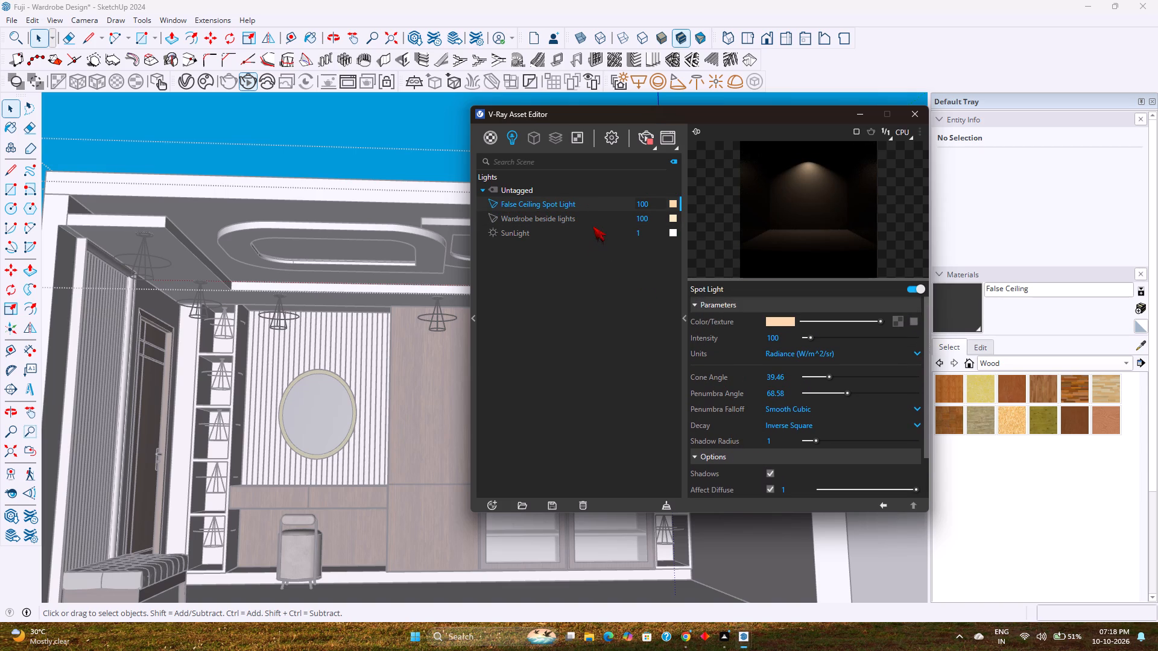
pyautogui.click(596, 222)
pyautogui.click(906, 118)
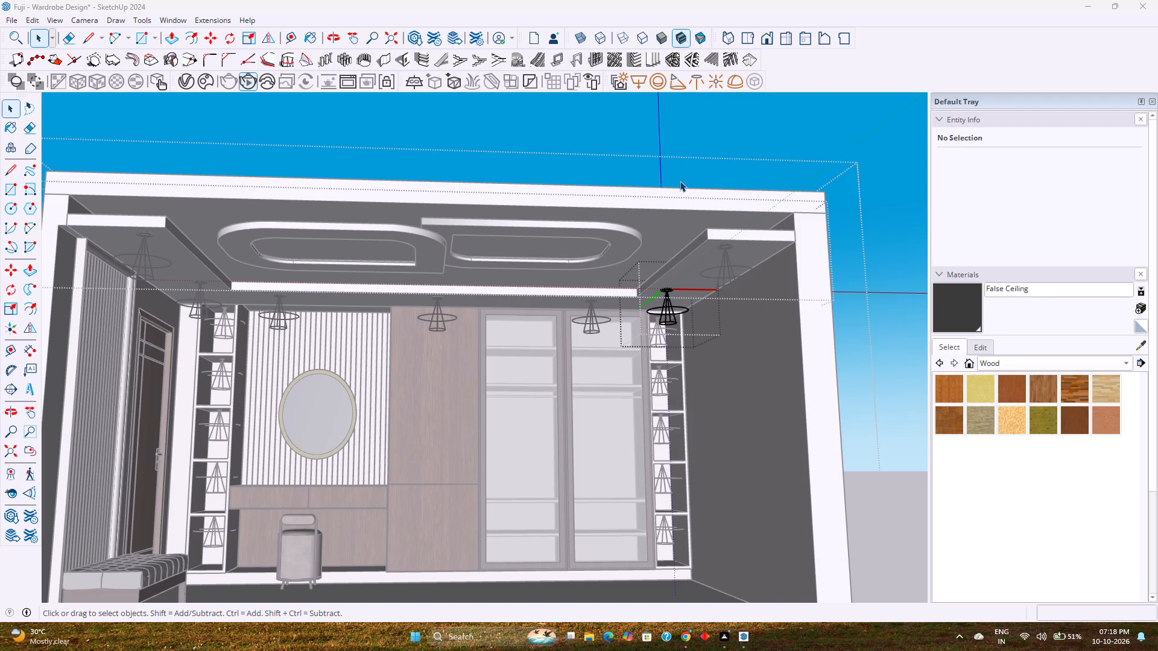
pyautogui.press('Escape')
# Frame the wardrobe wall in the front view and restart the interactive V-Ray render from it.
pyautogui.click(761, 40)
pyautogui.press('Escape')
pyautogui.press('Escape')
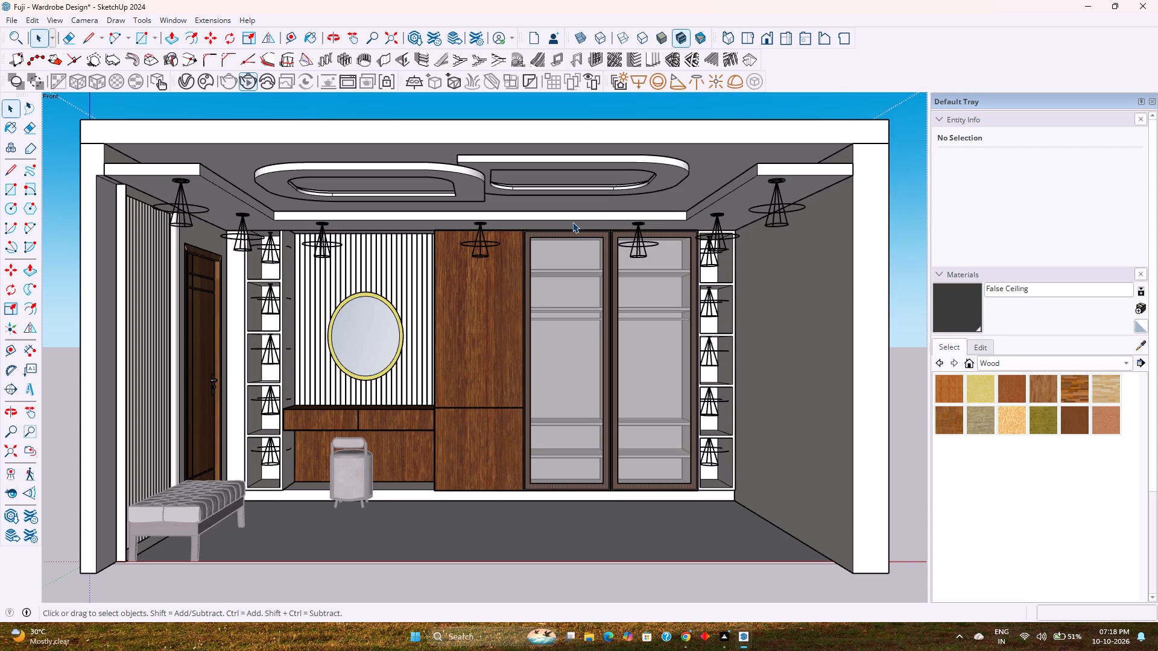
pyautogui.scroll(2, 563, 234)
pyautogui.keyDown('shift'); pyautogui.moveTo(506, 300); pyautogui.dragTo(537, 298, button='middle'); pyautogui.keyUp('shift')
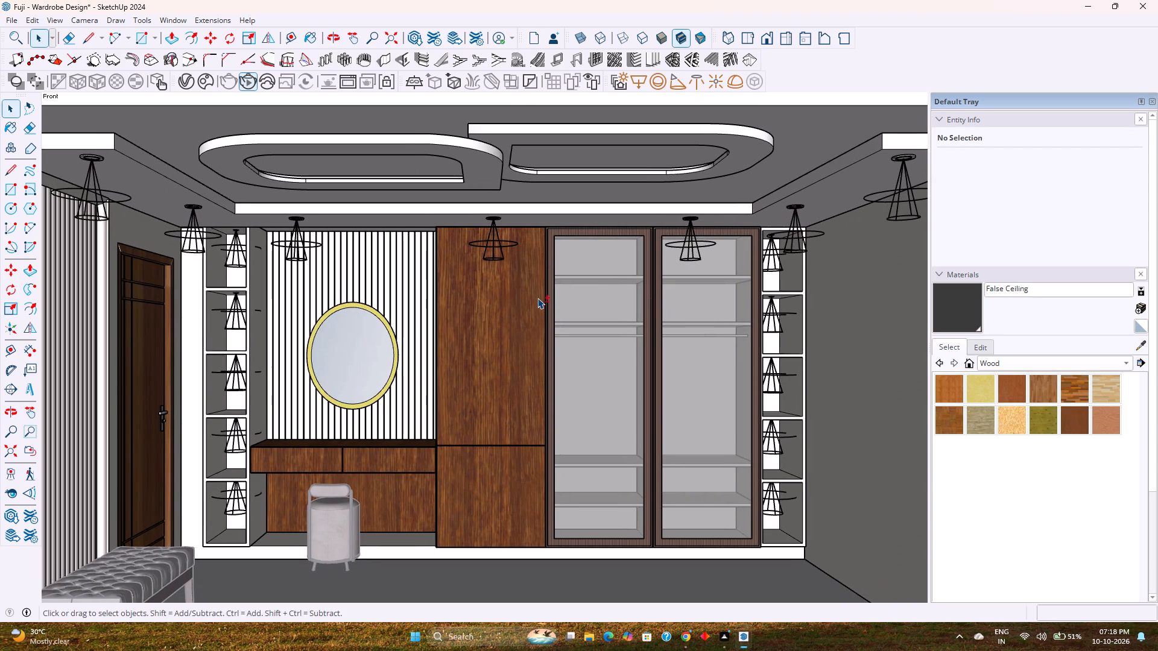
pyautogui.keyDown('shift'); pyautogui.moveTo(537, 298); pyautogui.dragTo(550, 300, button='middle'); pyautogui.keyUp('shift')
pyautogui.press('Escape')
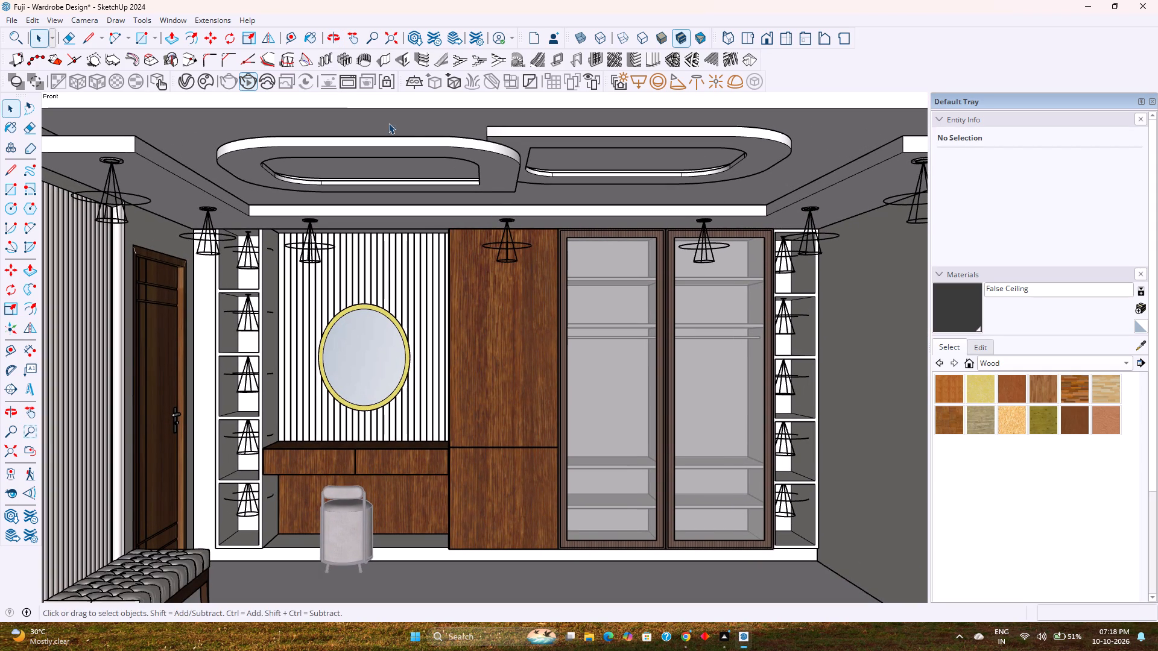
pyautogui.click(245, 84)
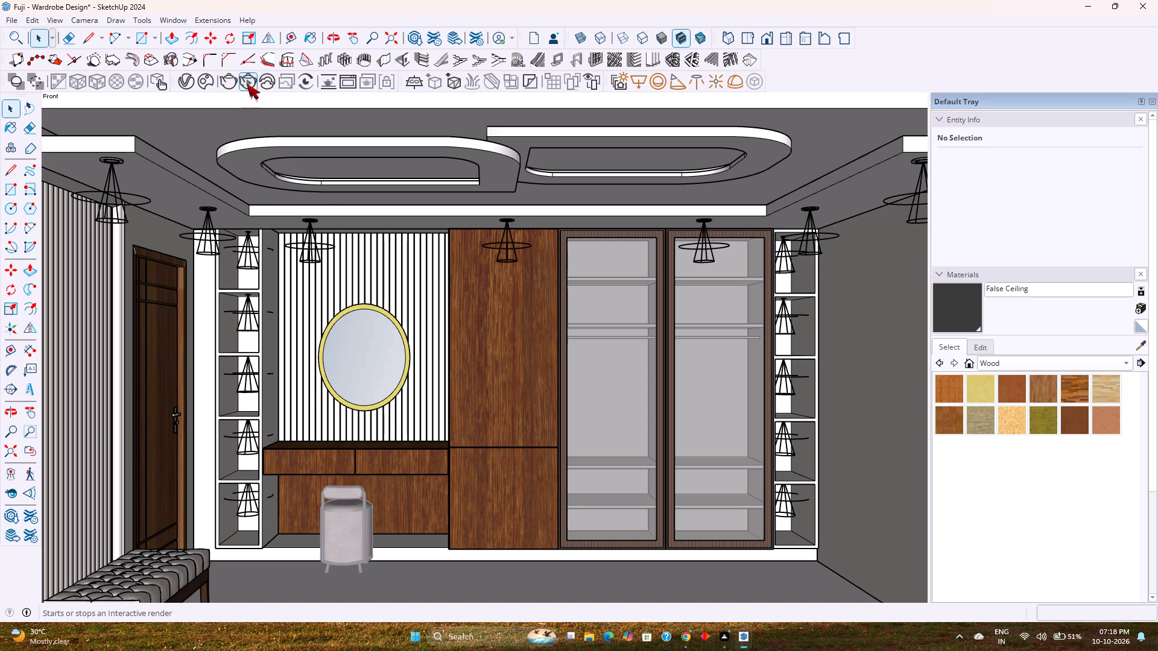
pyautogui.click(247, 84)
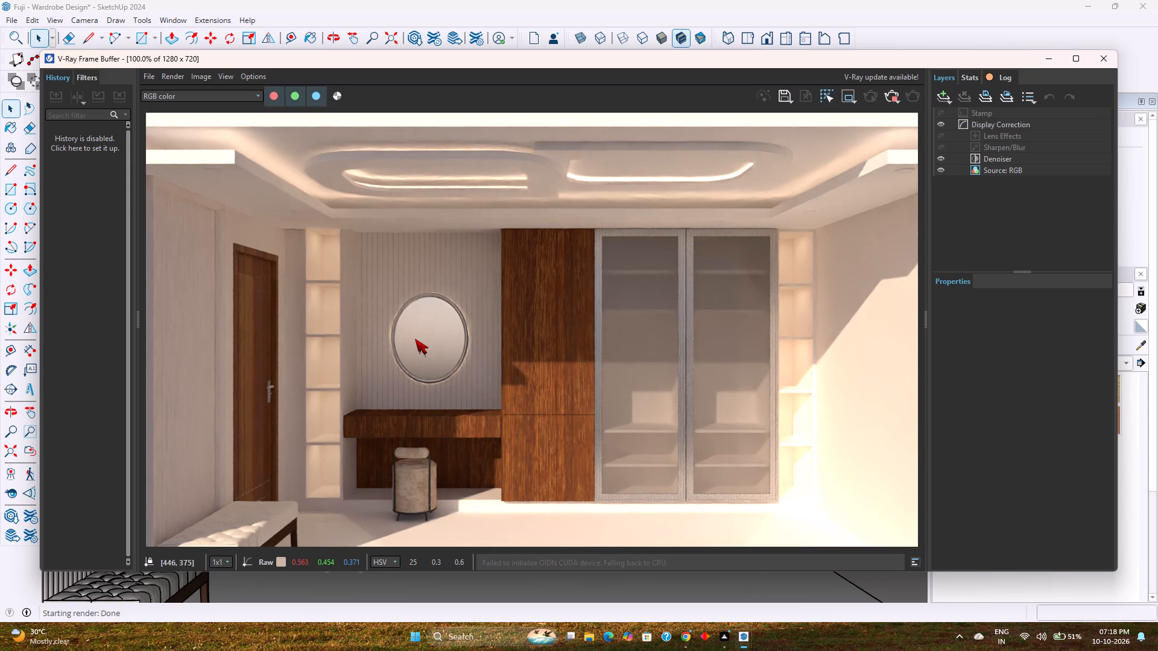
pyautogui.scroll(-1, 415, 339)
pyautogui.scroll(1, 415, 339)
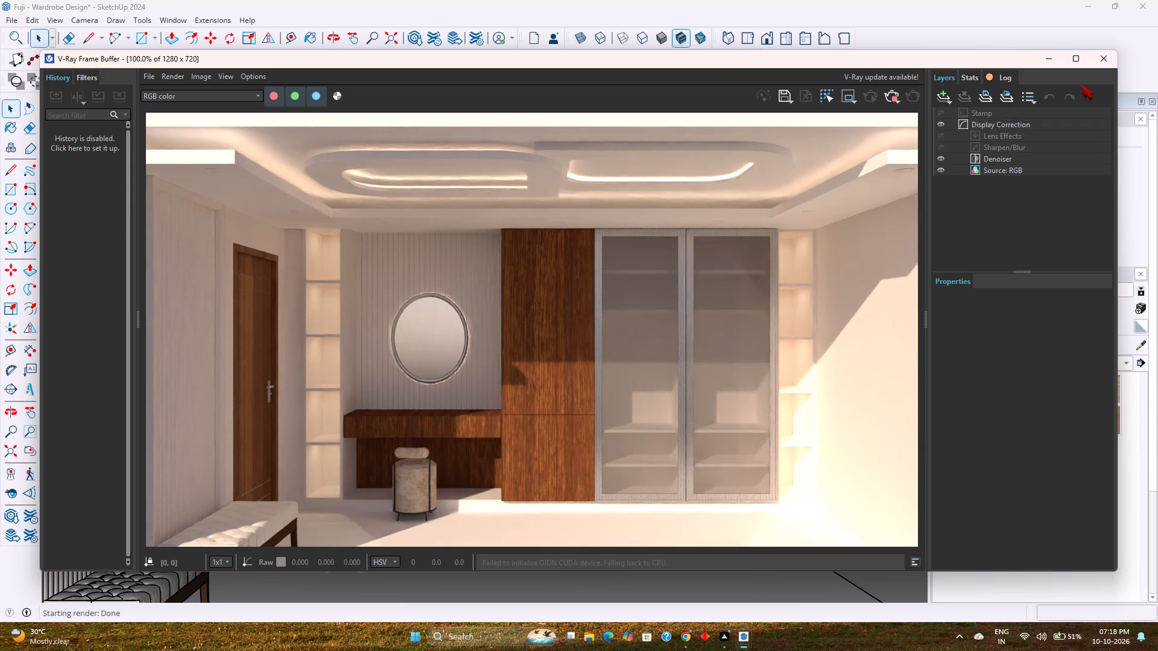
# Narrow the render window, show its image at 50%, reopen the V-Ray Asset Editor and place the two side by side.
pyautogui.moveTo(1122, 234); pyautogui.dragTo(1068, 233)
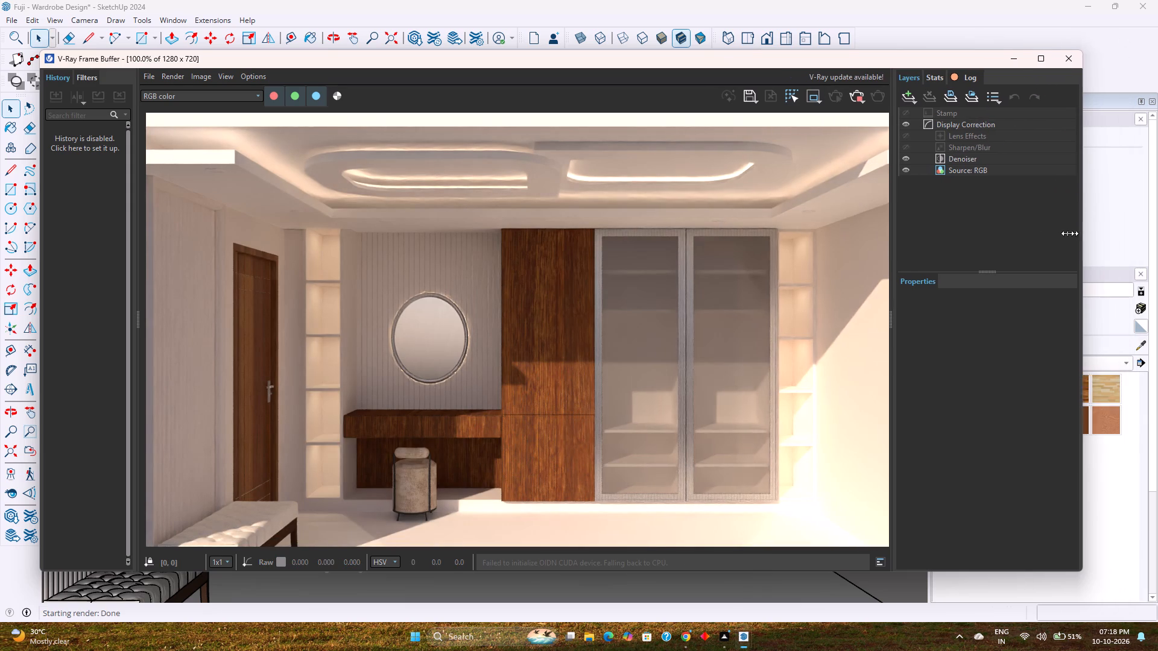
pyautogui.moveTo(1068, 233); pyautogui.dragTo(775, 225)
pyautogui.scroll(-2, 488, 258)
pyautogui.scroll(2, 384, 324)
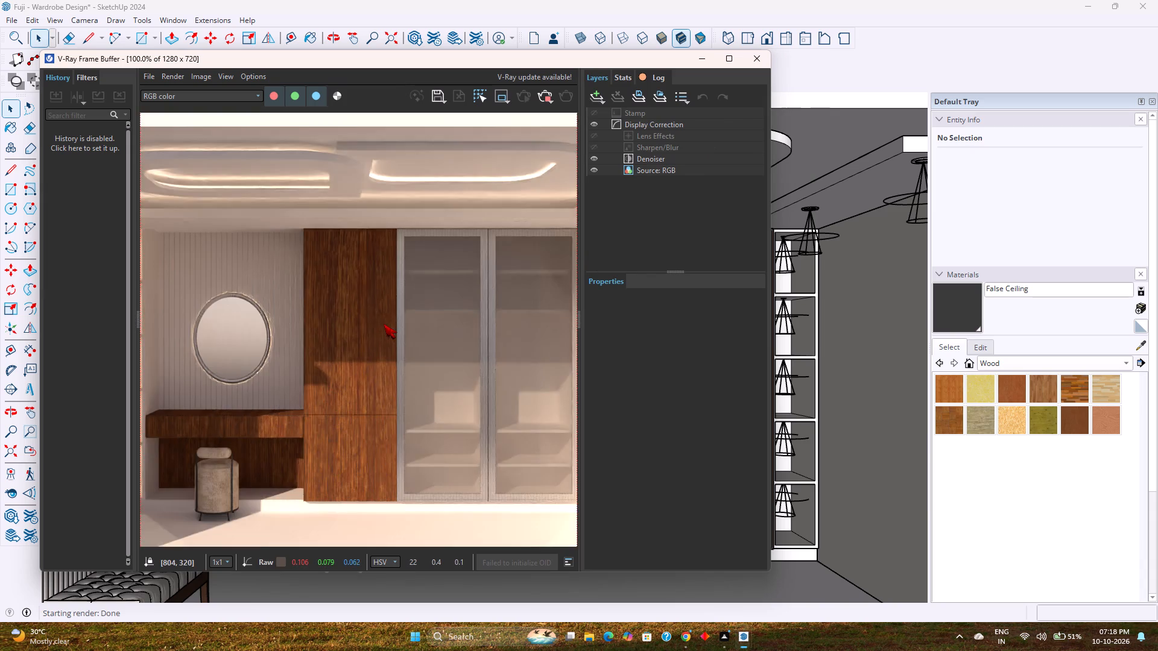
pyautogui.scroll(-1, 384, 324)
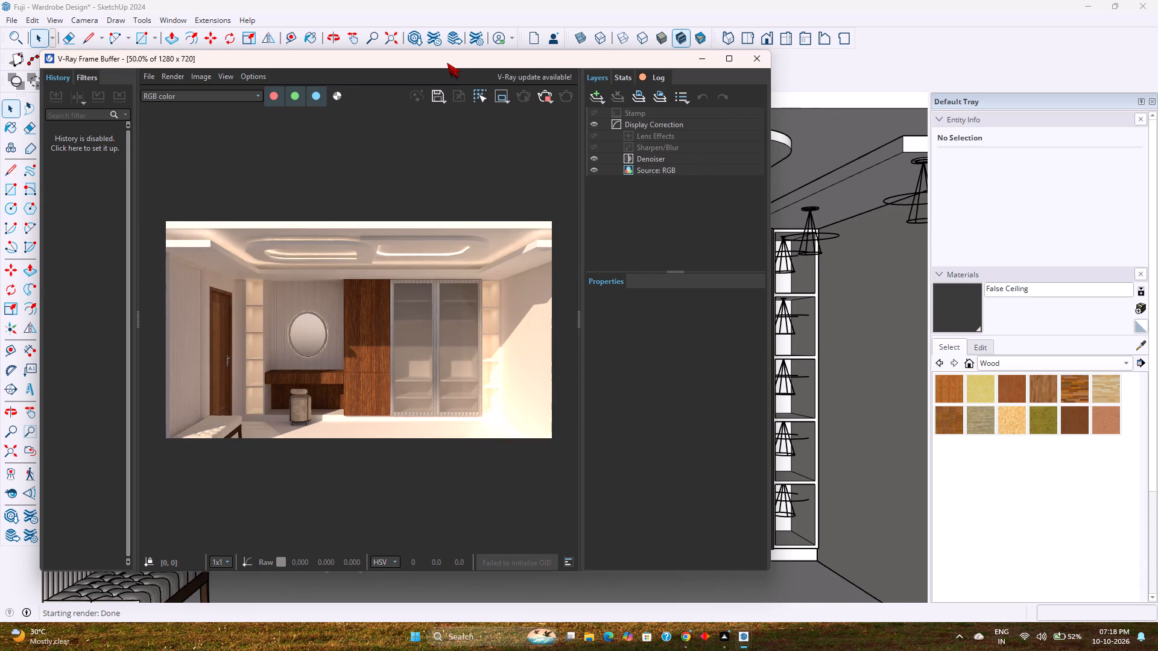
pyautogui.moveTo(447, 63); pyautogui.dragTo(431, 107)
pyautogui.click(192, 76)
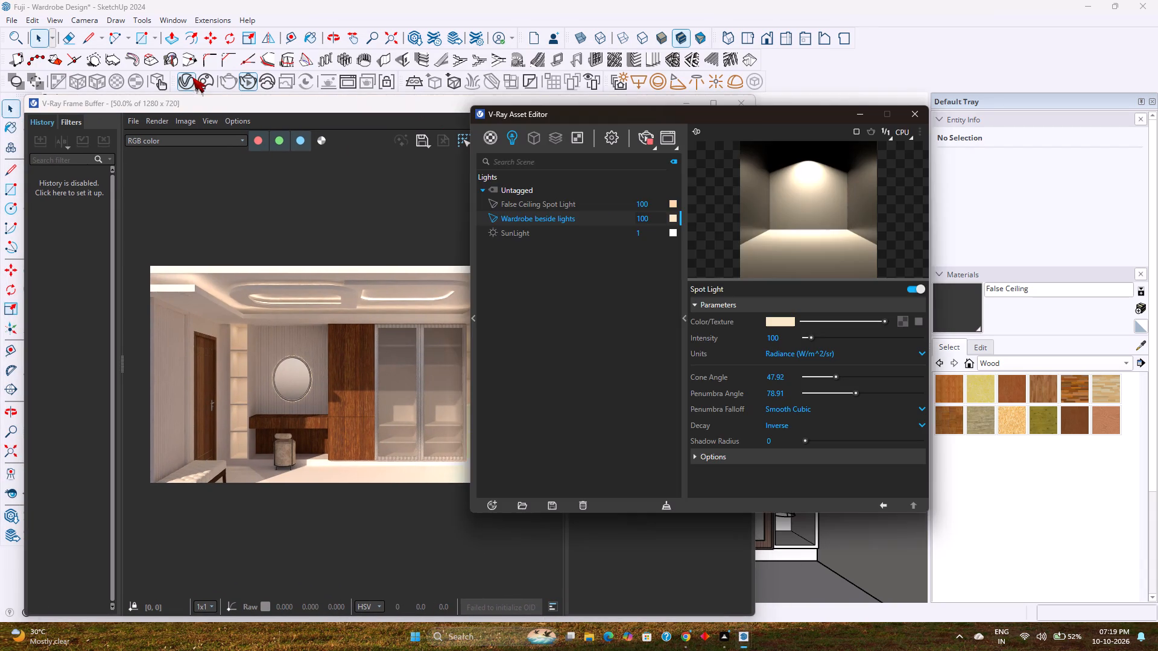
pyautogui.click(206, 96)
pyautogui.moveTo(212, 98); pyautogui.dragTo(192, 64)
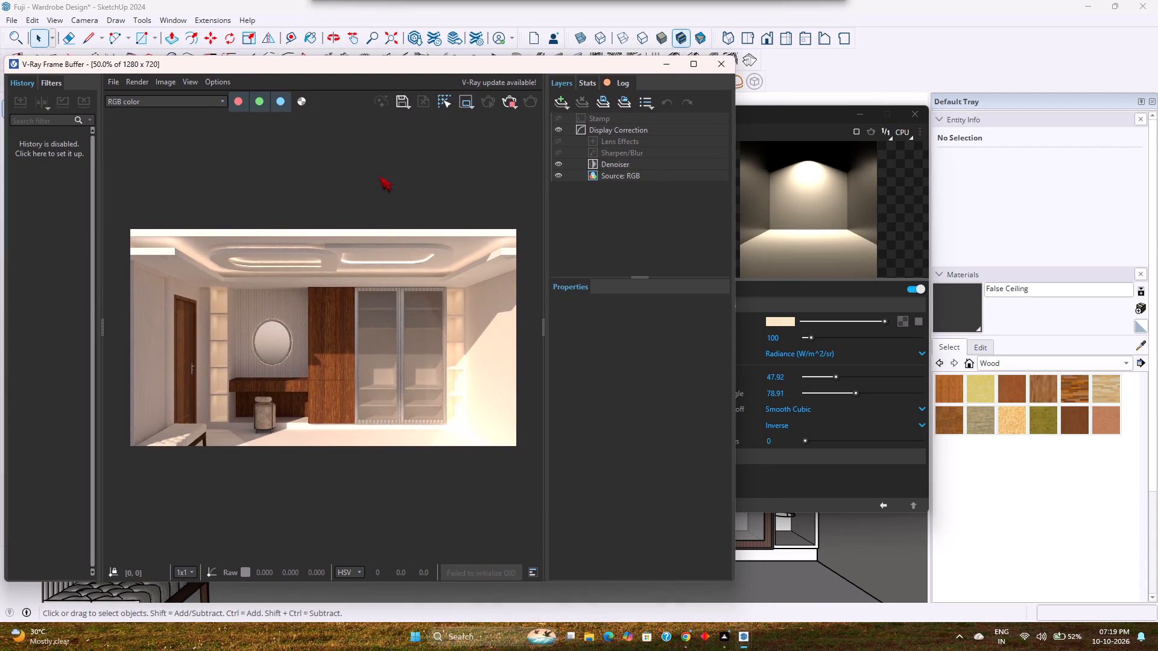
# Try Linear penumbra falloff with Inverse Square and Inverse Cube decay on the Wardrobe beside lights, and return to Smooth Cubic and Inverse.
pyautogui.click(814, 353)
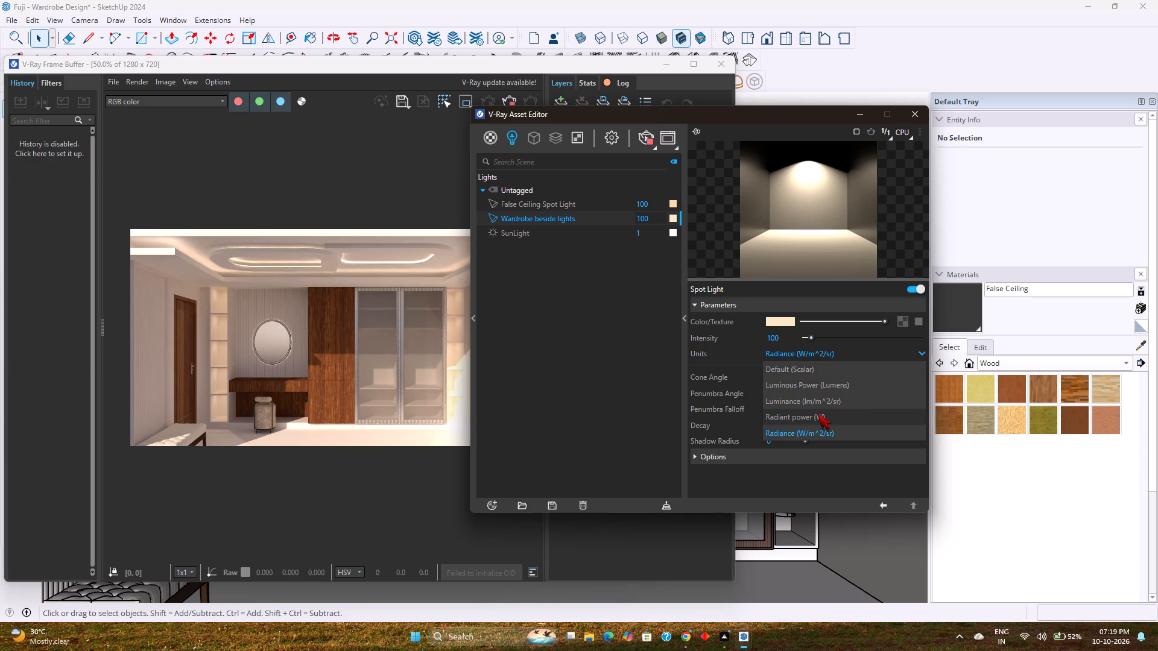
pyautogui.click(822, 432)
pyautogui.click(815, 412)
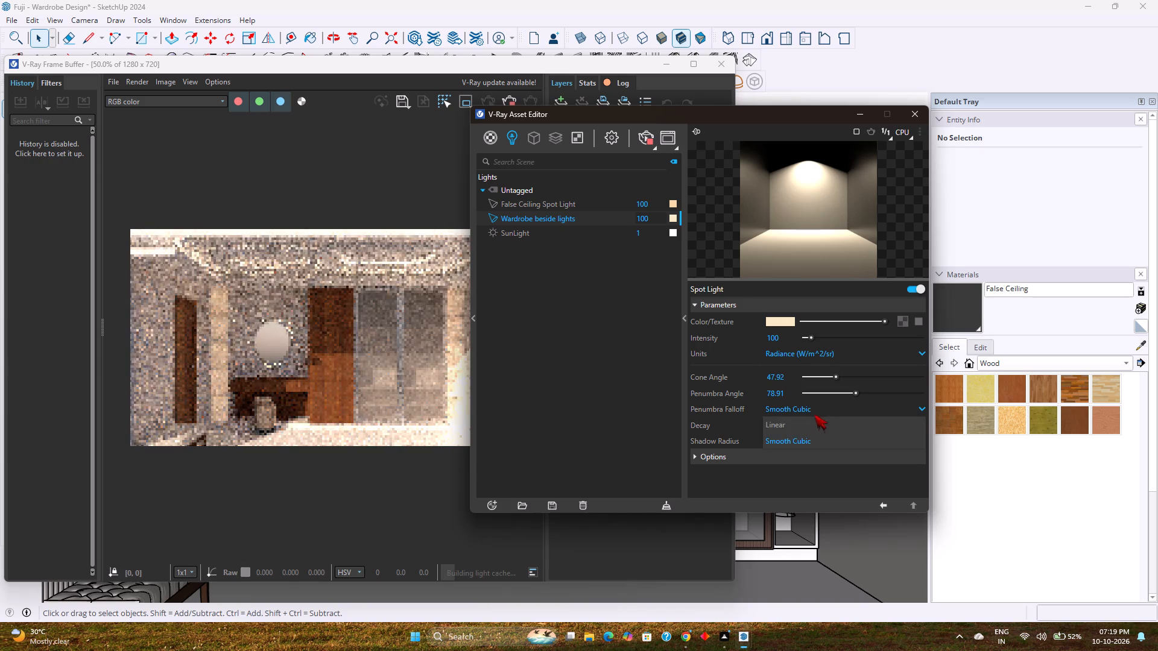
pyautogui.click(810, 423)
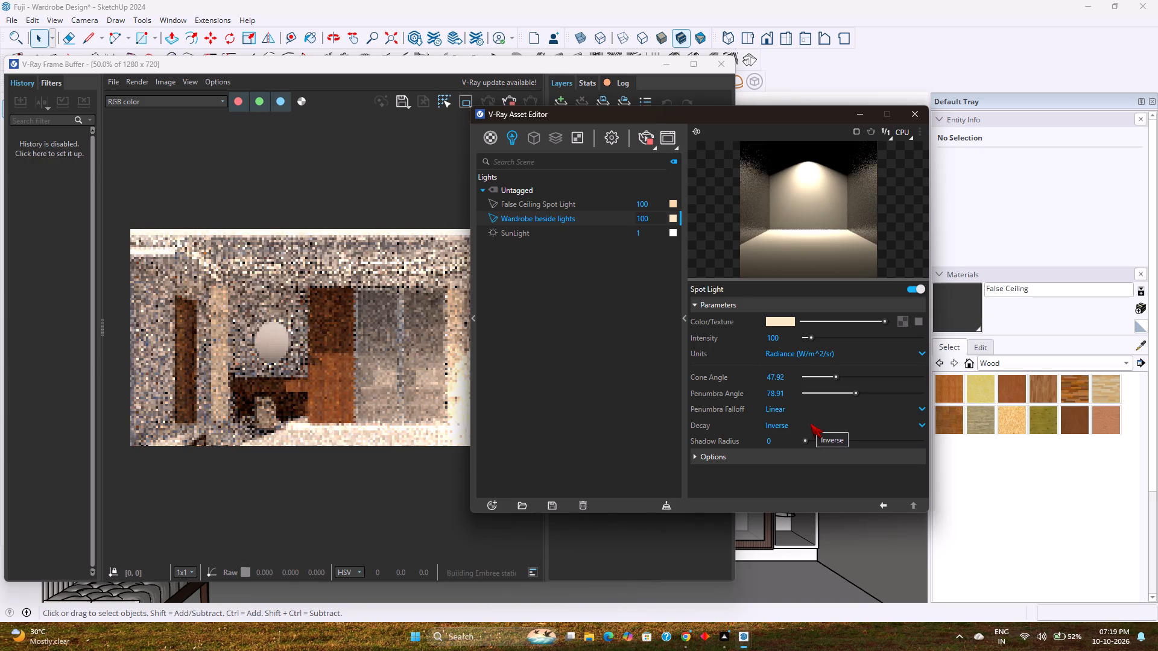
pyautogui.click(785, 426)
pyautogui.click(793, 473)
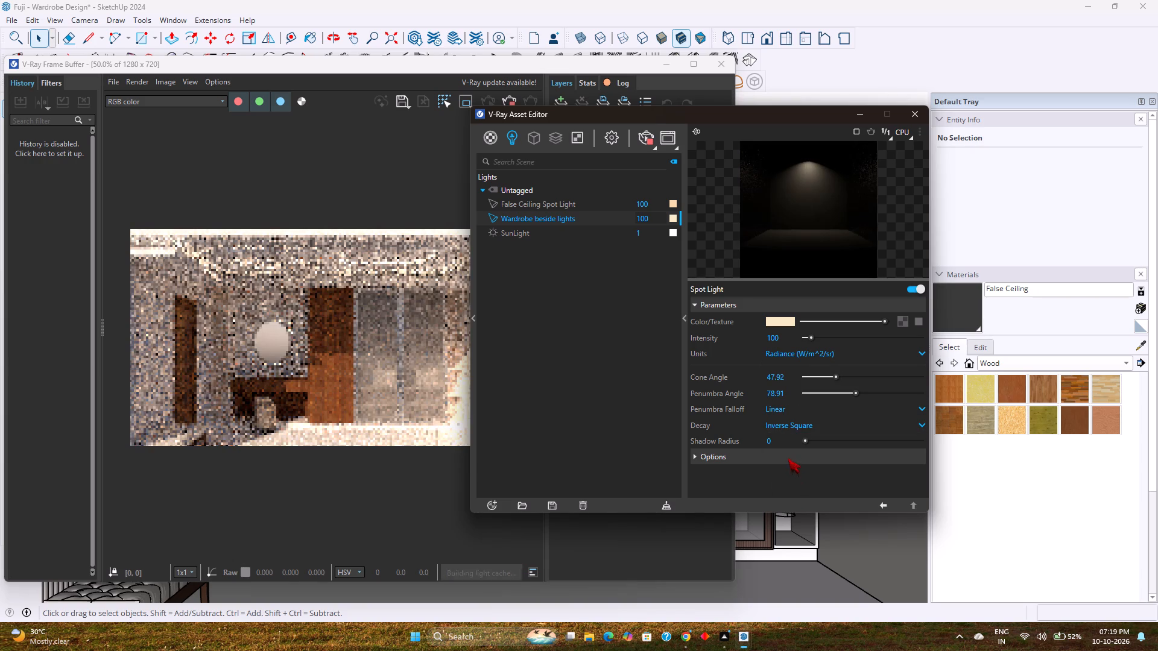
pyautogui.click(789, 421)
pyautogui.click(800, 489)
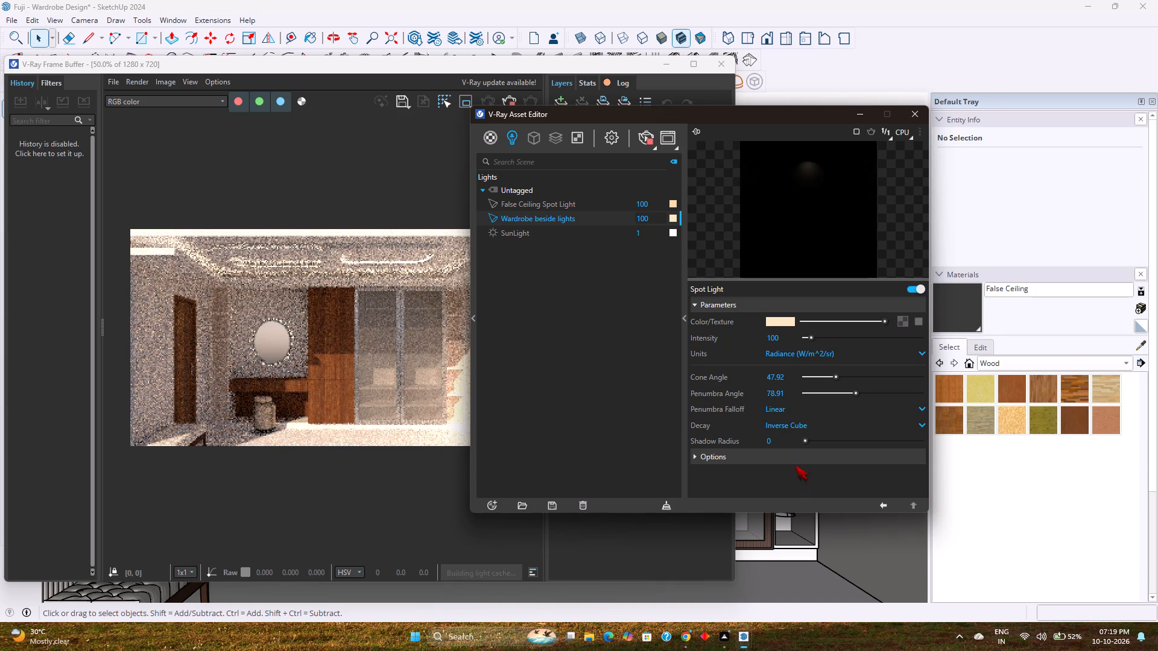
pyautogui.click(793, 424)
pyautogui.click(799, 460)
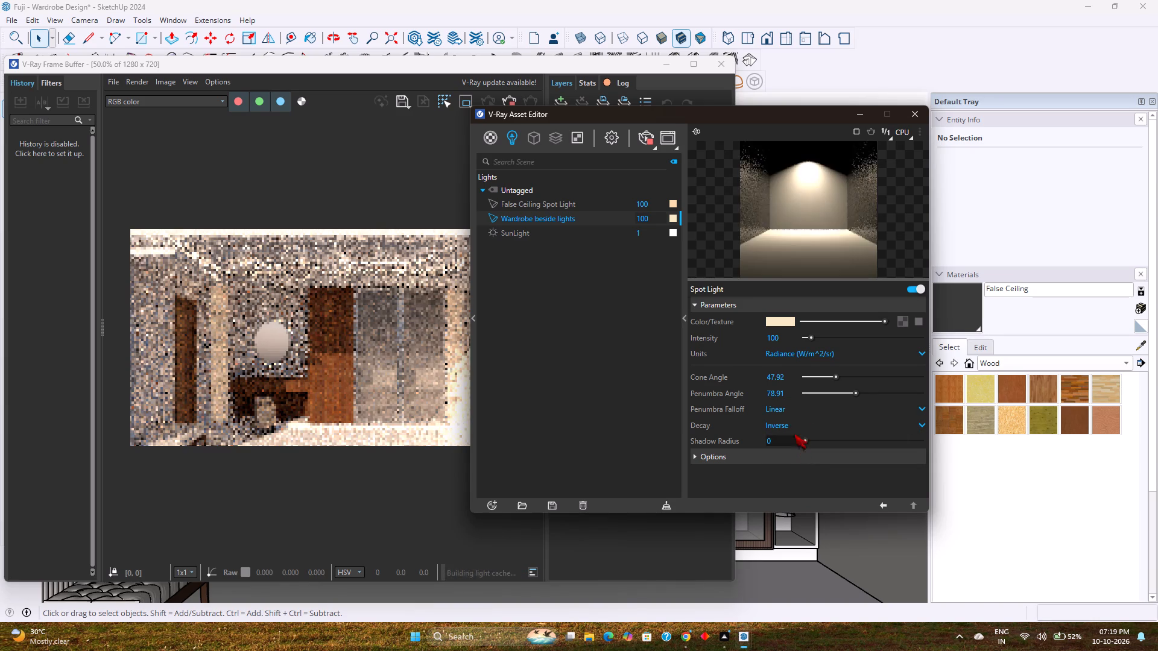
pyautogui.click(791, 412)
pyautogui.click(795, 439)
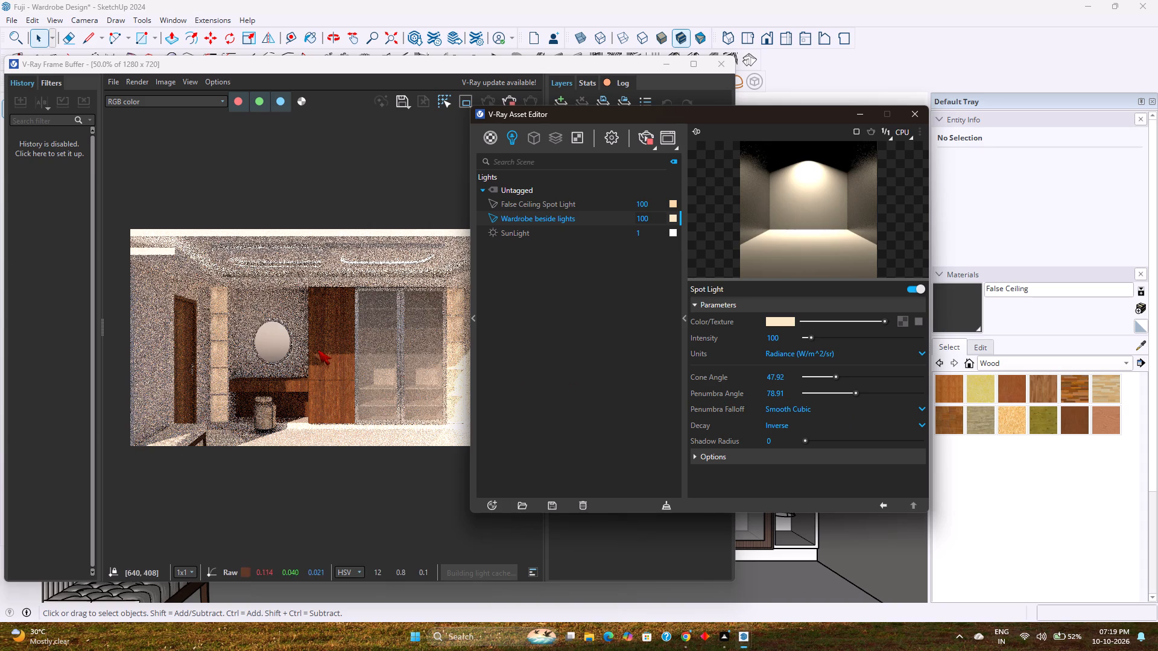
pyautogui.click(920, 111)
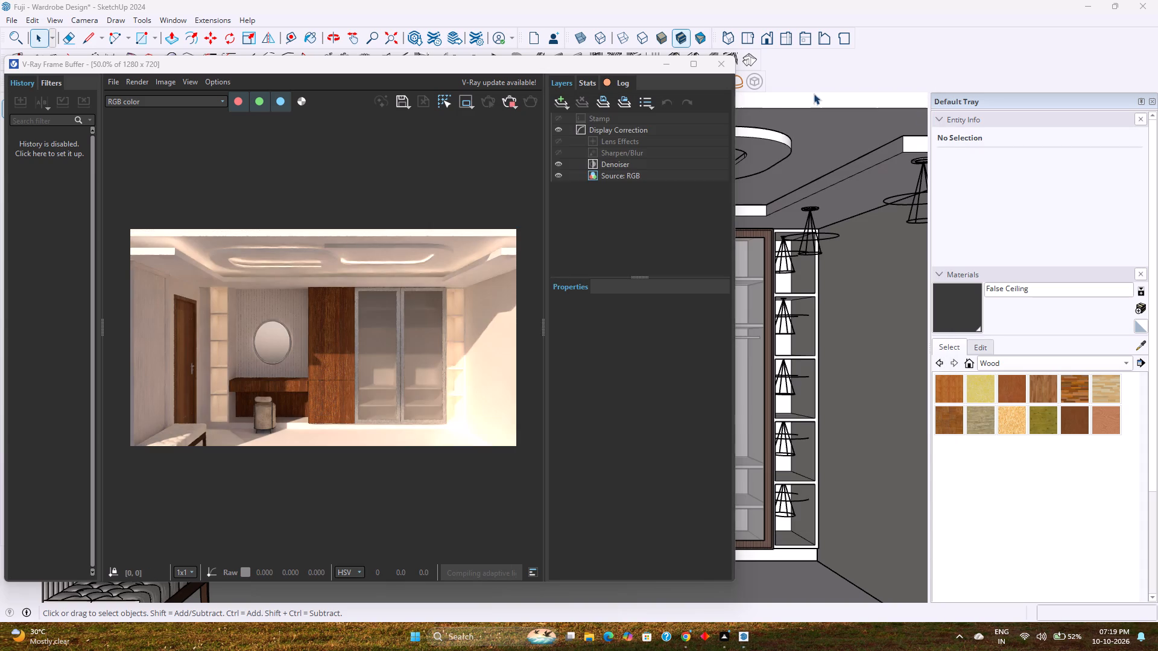
# Select the whole room with its lights and rotate it 90 degrees about the roof's rear corner on the glass-wardrobe side.
pyautogui.click(734, 71)
pyautogui.scroll(-2, 541, 326)
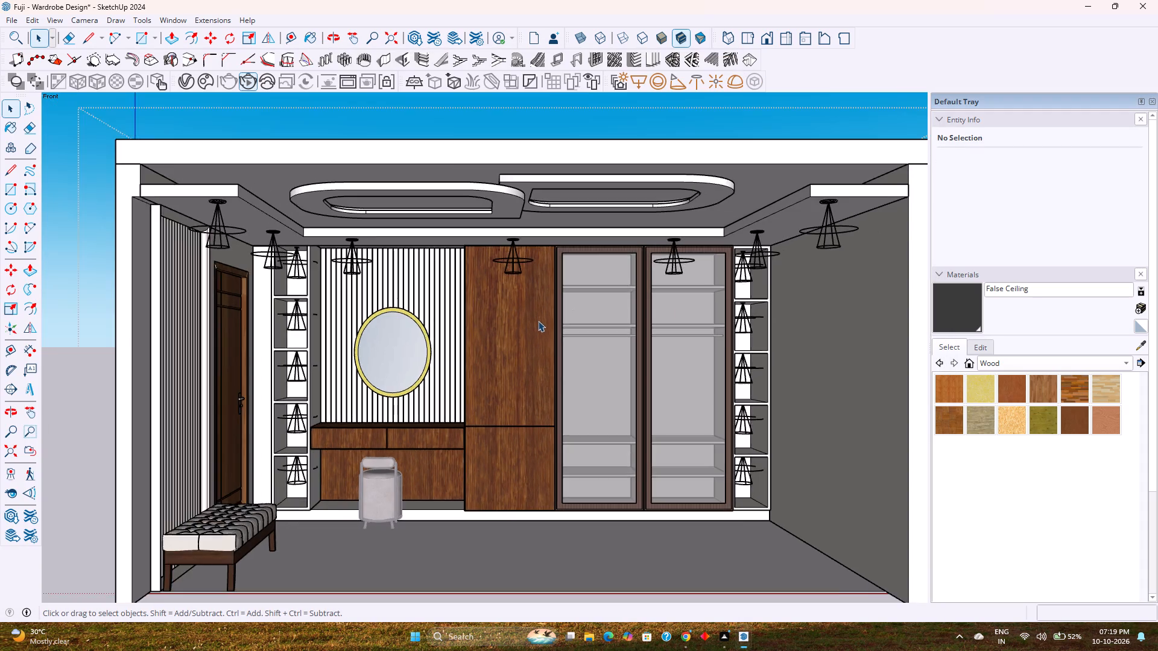
pyautogui.scroll(-5, 537, 318)
pyautogui.moveTo(548, 297); pyautogui.dragTo(538, 351, button='middle')
pyautogui.scroll(-3, 537, 353)
pyautogui.press('Escape')
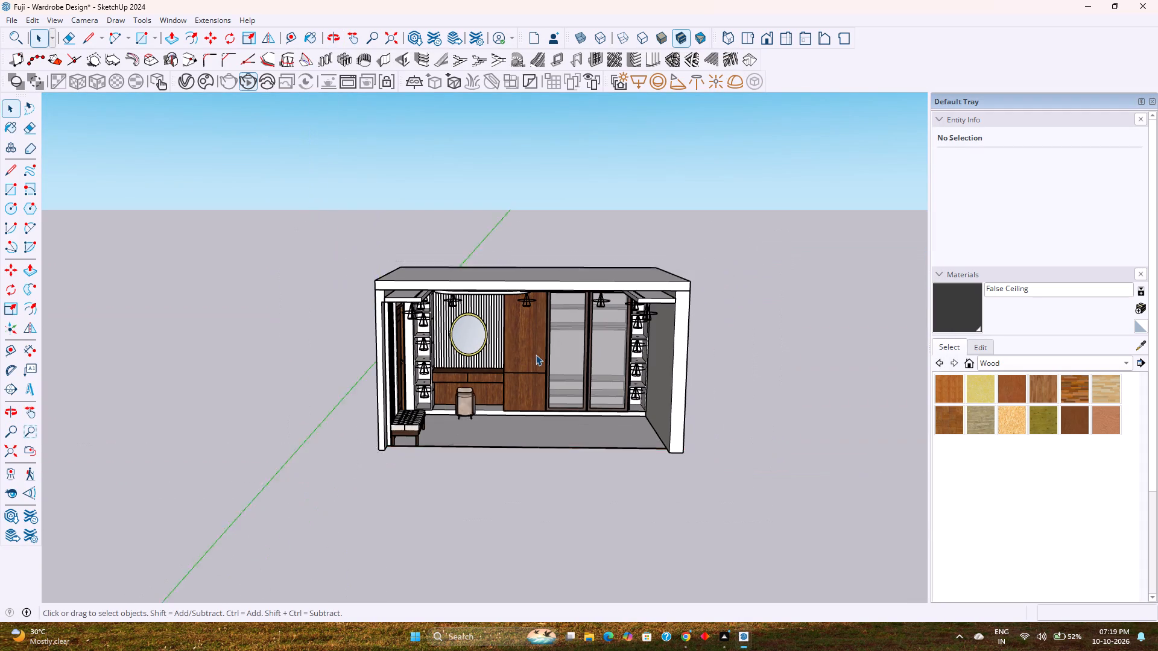
pyautogui.scroll(-3, 540, 345)
pyautogui.moveTo(540, 345); pyautogui.dragTo(548, 401, button='middle')
pyautogui.moveTo(397, 236); pyautogui.dragTo(537, 417)
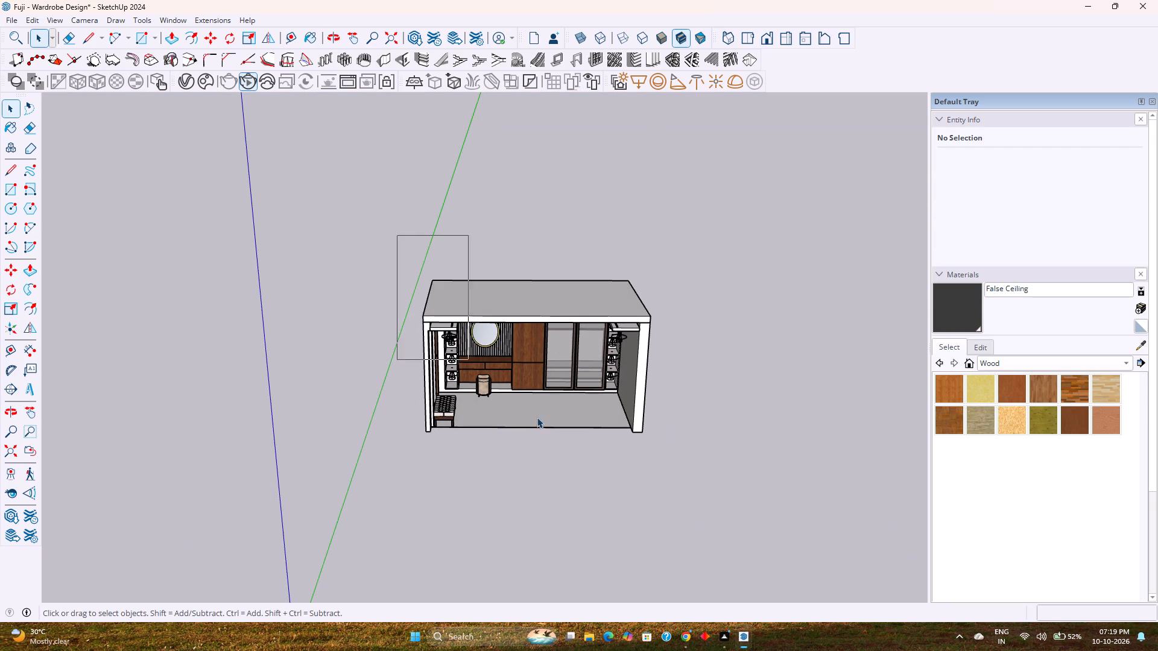
pyautogui.moveTo(537, 417); pyautogui.dragTo(717, 509)
pyautogui.moveTo(449, 192); pyautogui.dragTo(450, 248, button='middle')
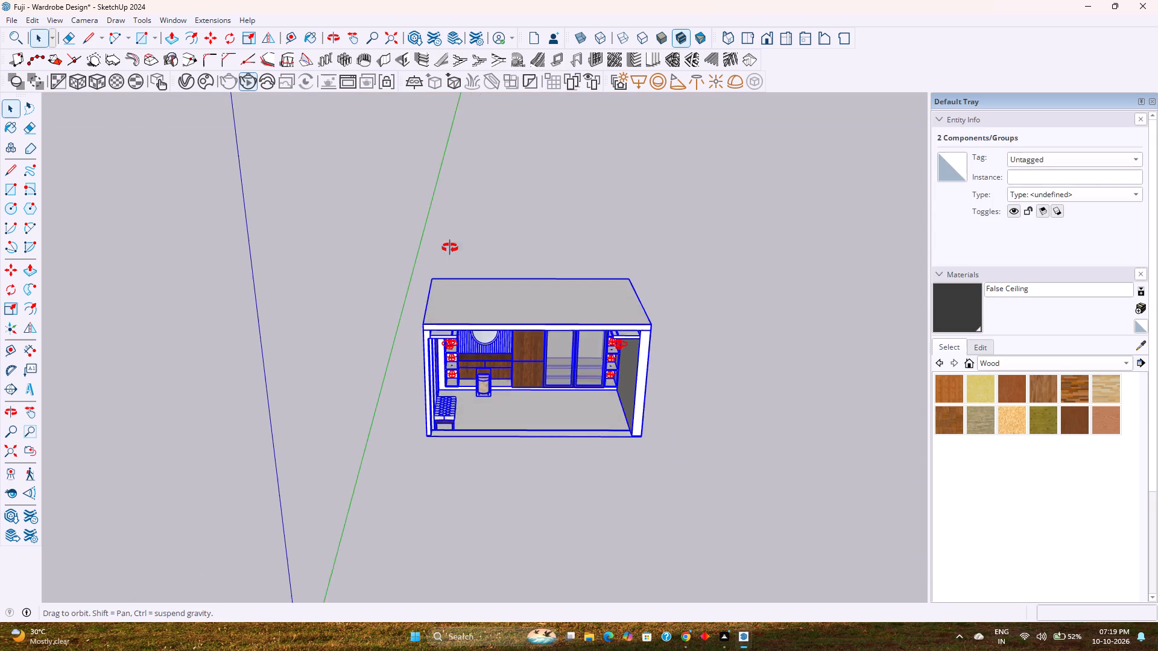
pyautogui.moveTo(450, 248); pyautogui.dragTo(438, 292, button='middle')
pyautogui.scroll(-3, 437, 287)
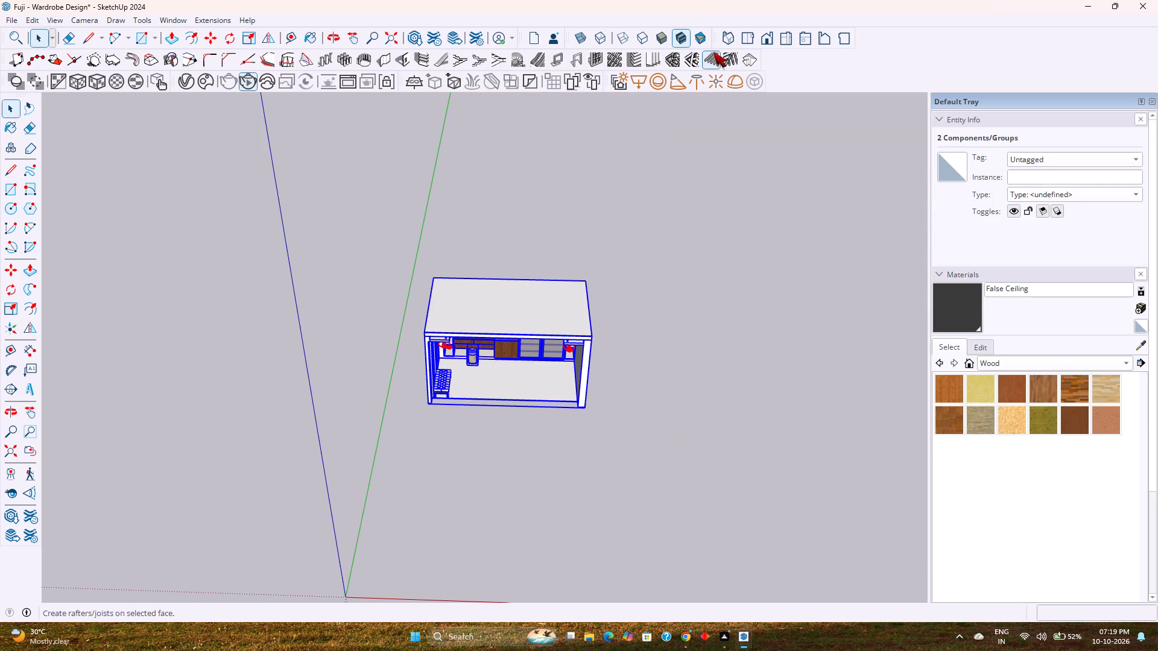
pyautogui.click(229, 36)
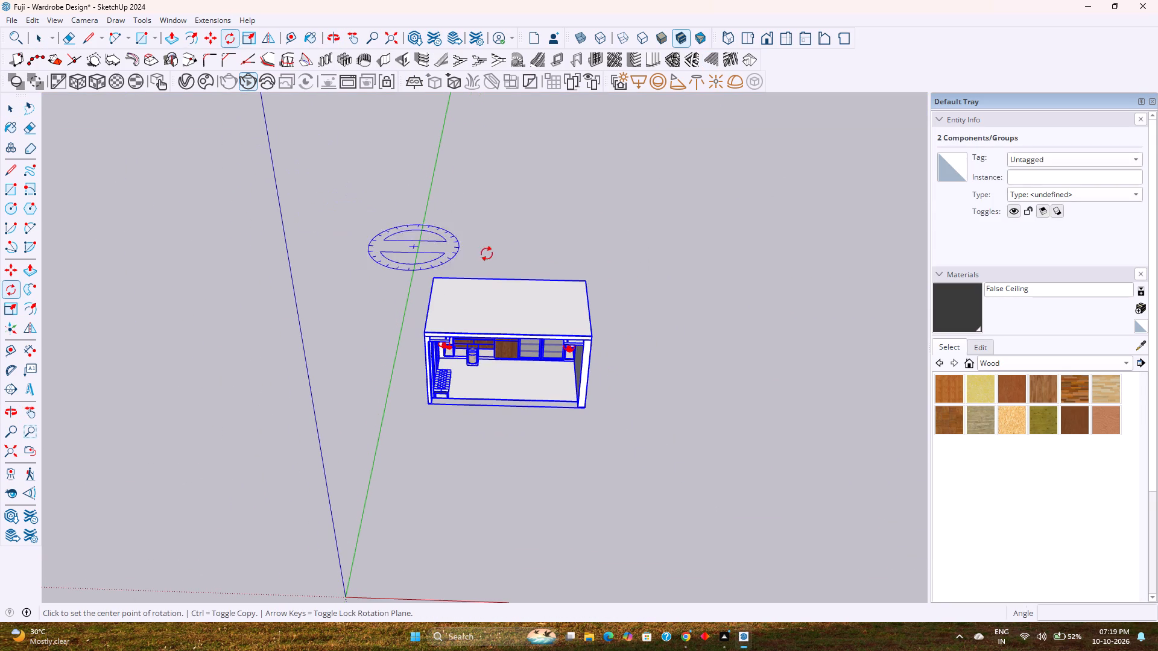
pyautogui.click(585, 283)
pyautogui.click(434, 277)
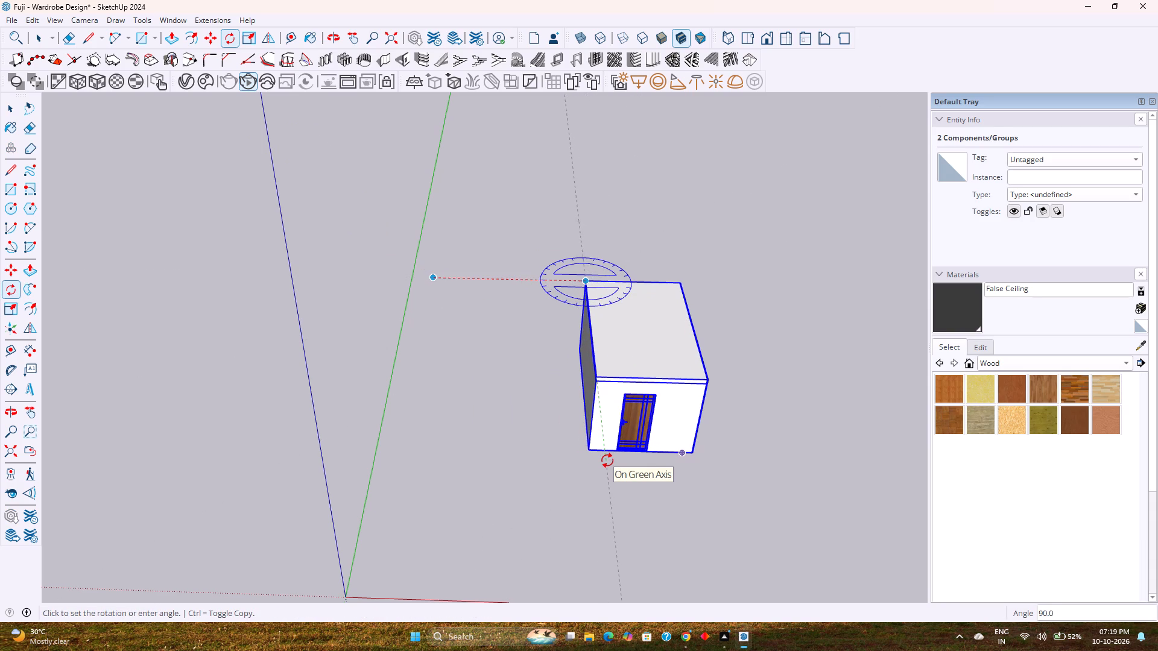
pyautogui.press('9')
pyautogui.press('0')
pyautogui.press('Return')
pyautogui.press('space')
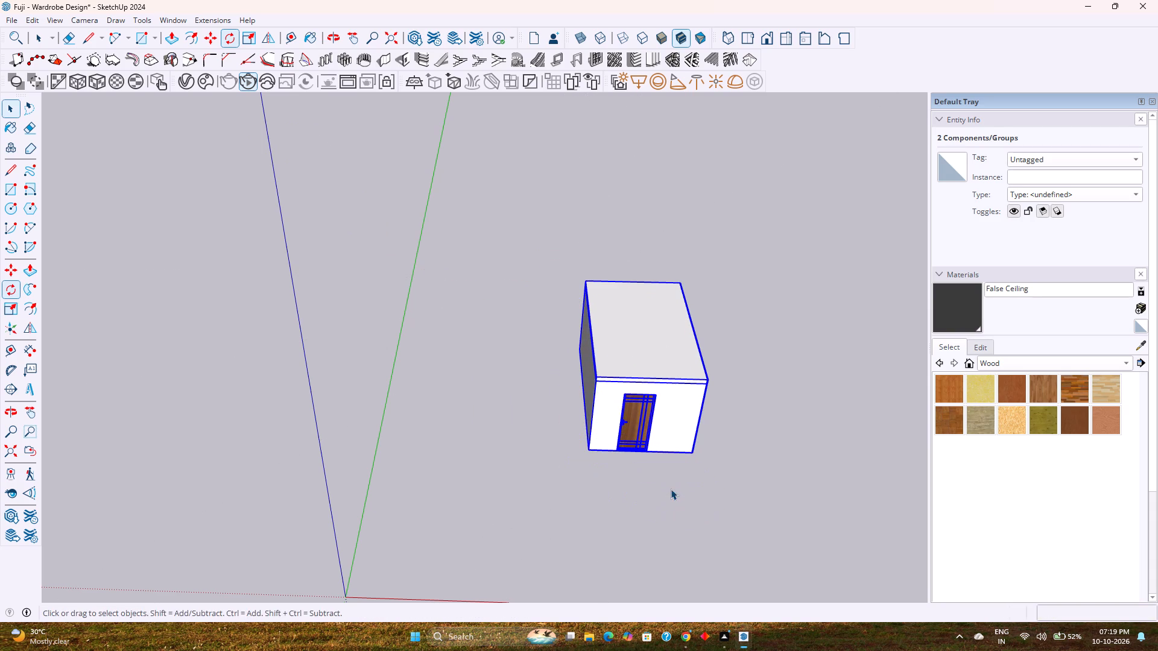
# Frame the rotated room's wardrobe wall, door and ceiling rings from the standard right view and restart the interactive V-Ray render.
pyautogui.moveTo(668, 489); pyautogui.dragTo(184, 339, button='middle')
pyautogui.scroll(1, 707, 419)
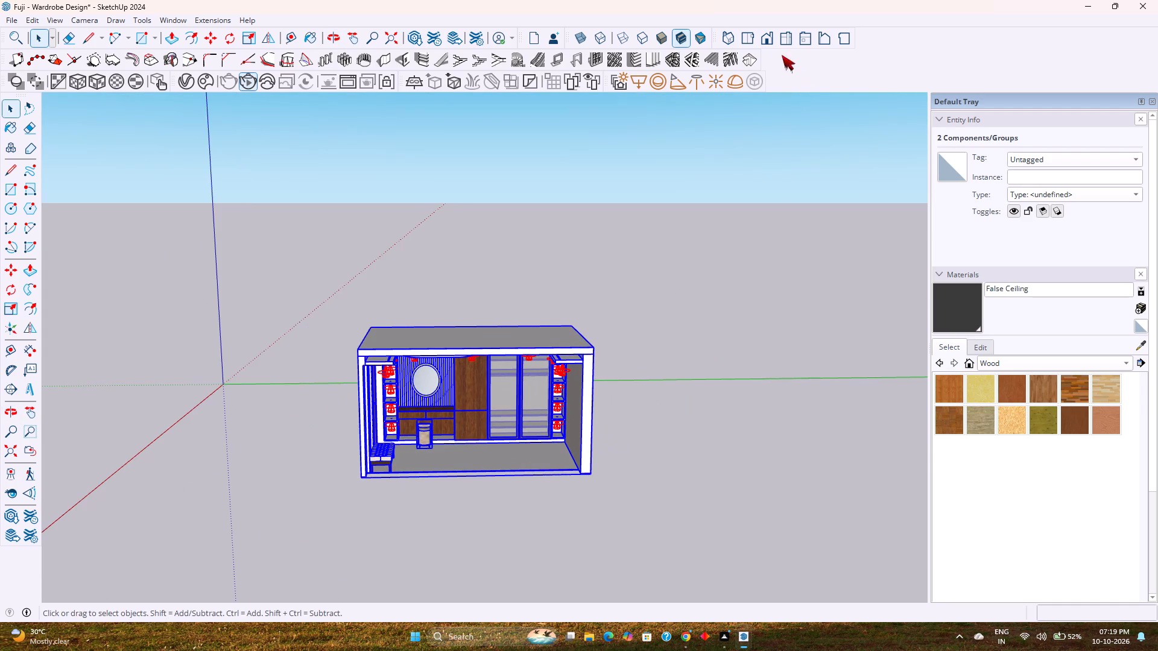
pyautogui.click(782, 31)
pyautogui.scroll(3, 422, 397)
pyautogui.scroll(-1, 422, 397)
pyautogui.scroll(3, 422, 397)
pyautogui.press('Escape')
pyautogui.scroll(1, 422, 397)
pyautogui.press('Escape')
pyautogui.scroll(3, 512, 346)
pyautogui.press('Escape')
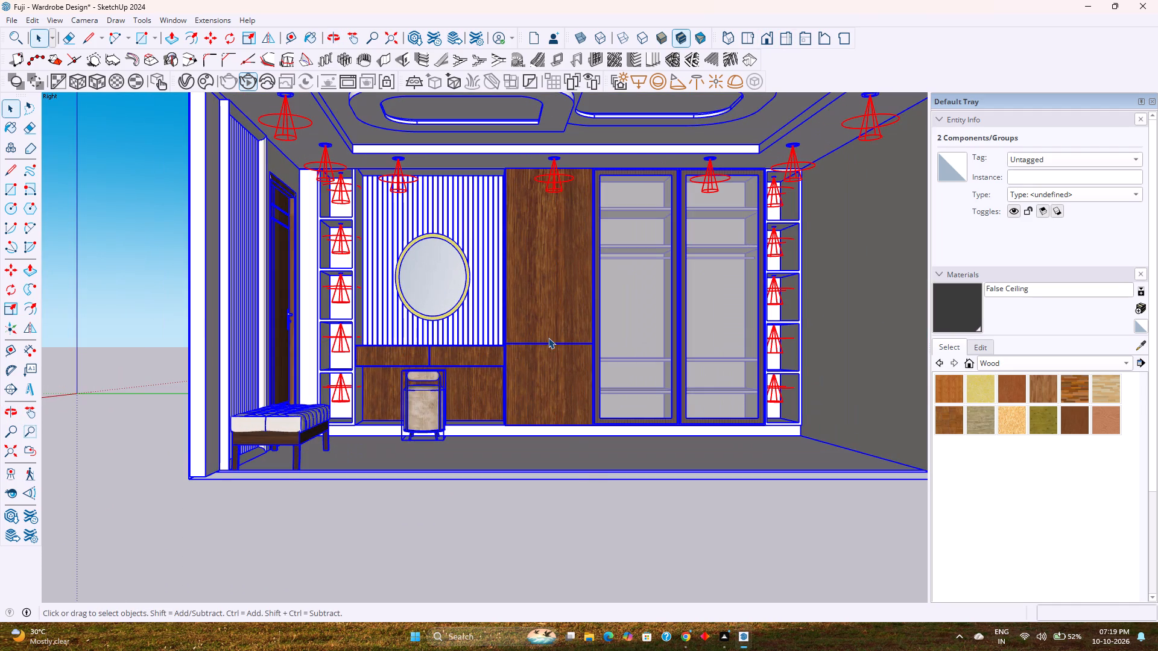
pyautogui.click(595, 539)
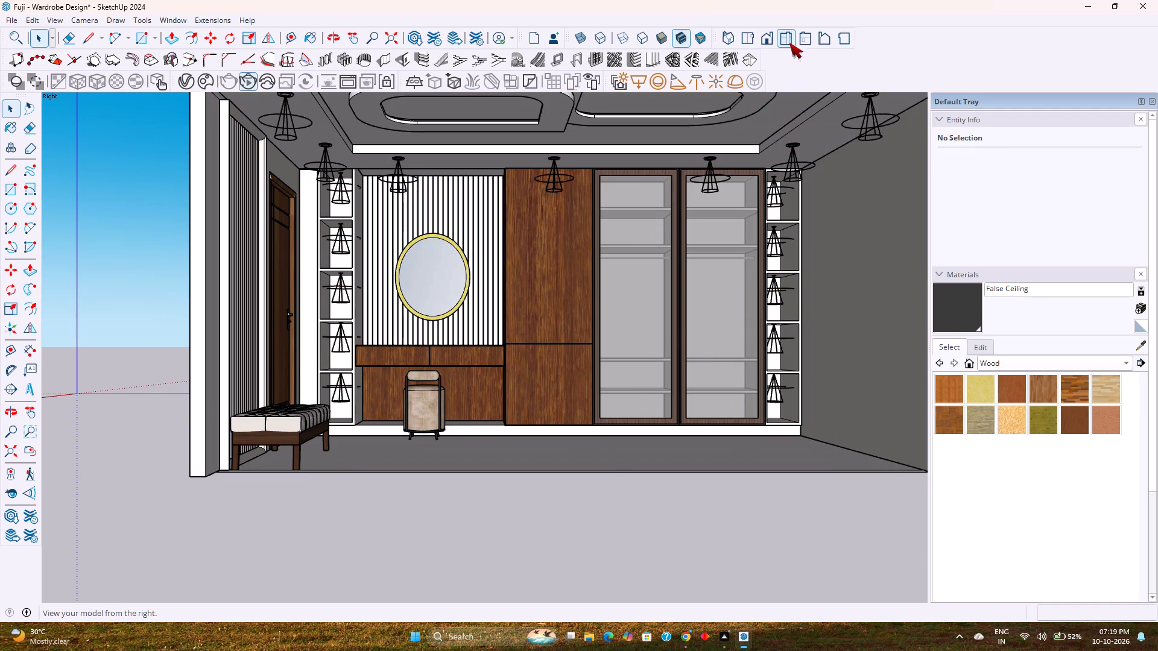
pyautogui.click(788, 40)
pyautogui.keyDown('shift'); pyautogui.moveTo(644, 236); pyautogui.dragTo(584, 281, button='middle'); pyautogui.keyUp('shift')
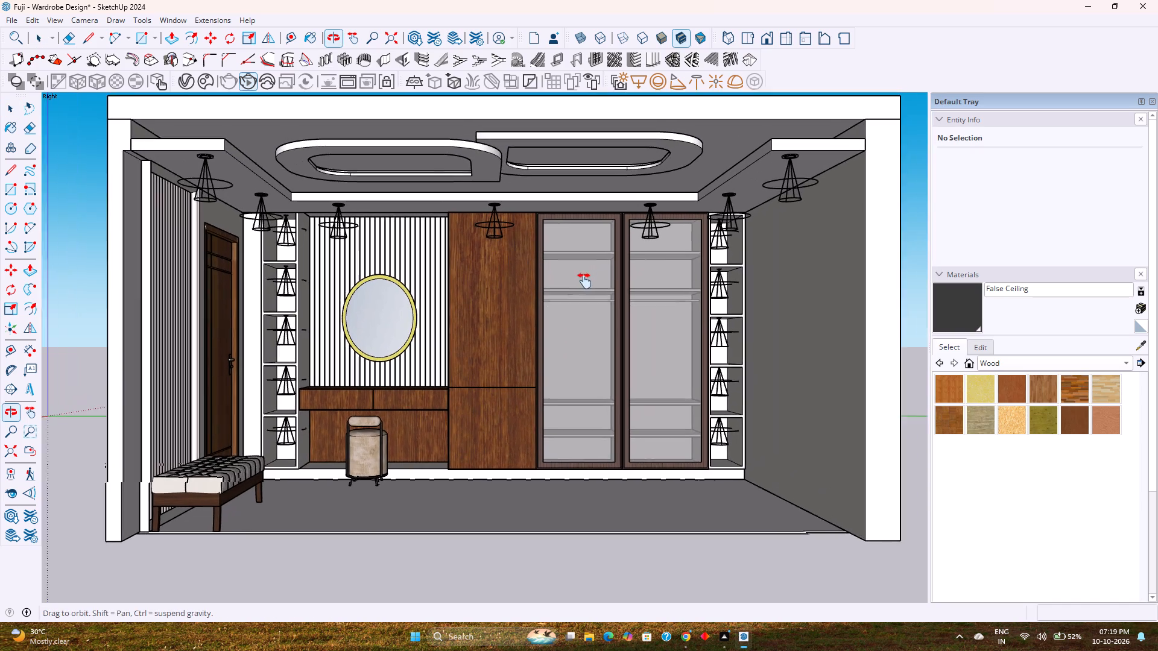
pyautogui.keyDown('shift'); pyautogui.moveTo(584, 281); pyautogui.dragTo(581, 281, button='middle'); pyautogui.keyUp('shift')
pyautogui.scroll(1, 481, 294)
pyautogui.keyDown('shift'); pyautogui.moveTo(481, 294); pyautogui.dragTo(481, 344, button='middle'); pyautogui.keyUp('shift')
pyautogui.scroll(2, 481, 342)
pyautogui.keyDown('shift'); pyautogui.moveTo(479, 343); pyautogui.dragTo(479, 328, button='middle'); pyautogui.keyUp('shift')
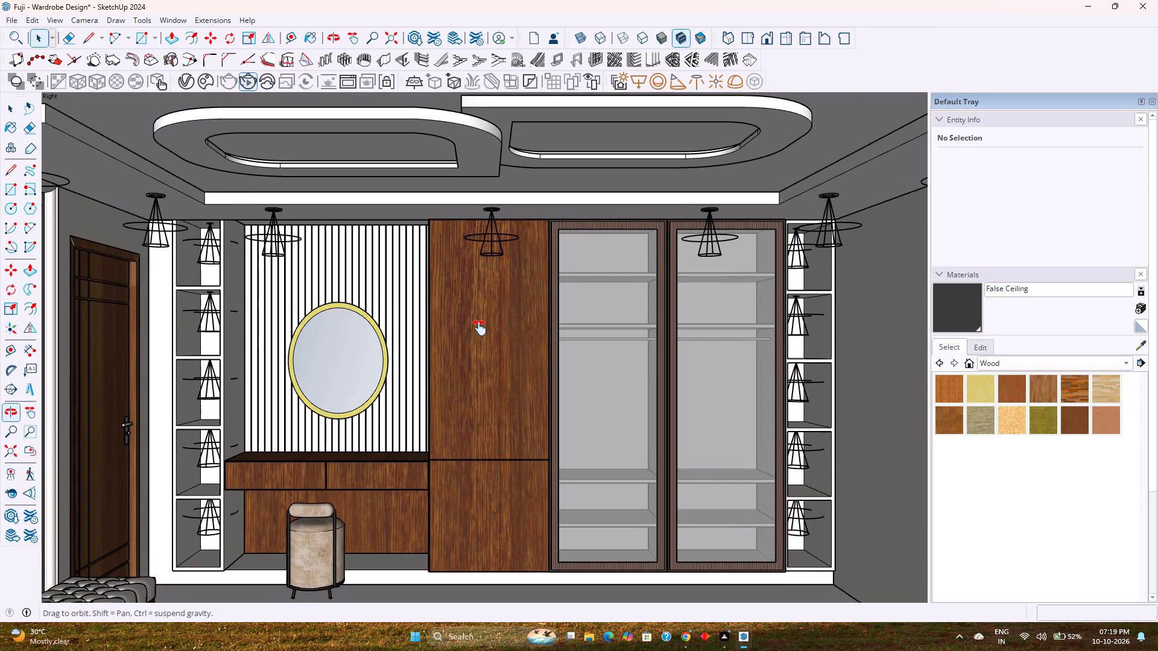
pyautogui.keyDown('shift'); pyautogui.moveTo(479, 328); pyautogui.dragTo(484, 321, button='middle'); pyautogui.keyUp('shift')
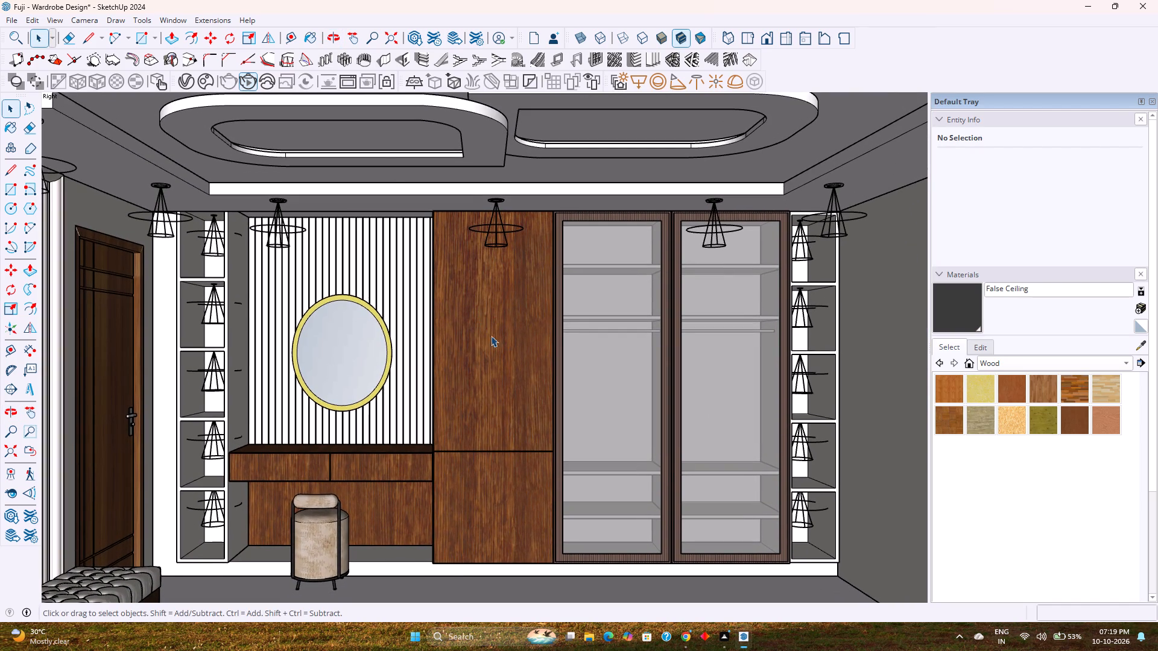
pyautogui.click(247, 78)
pyautogui.click(253, 86)
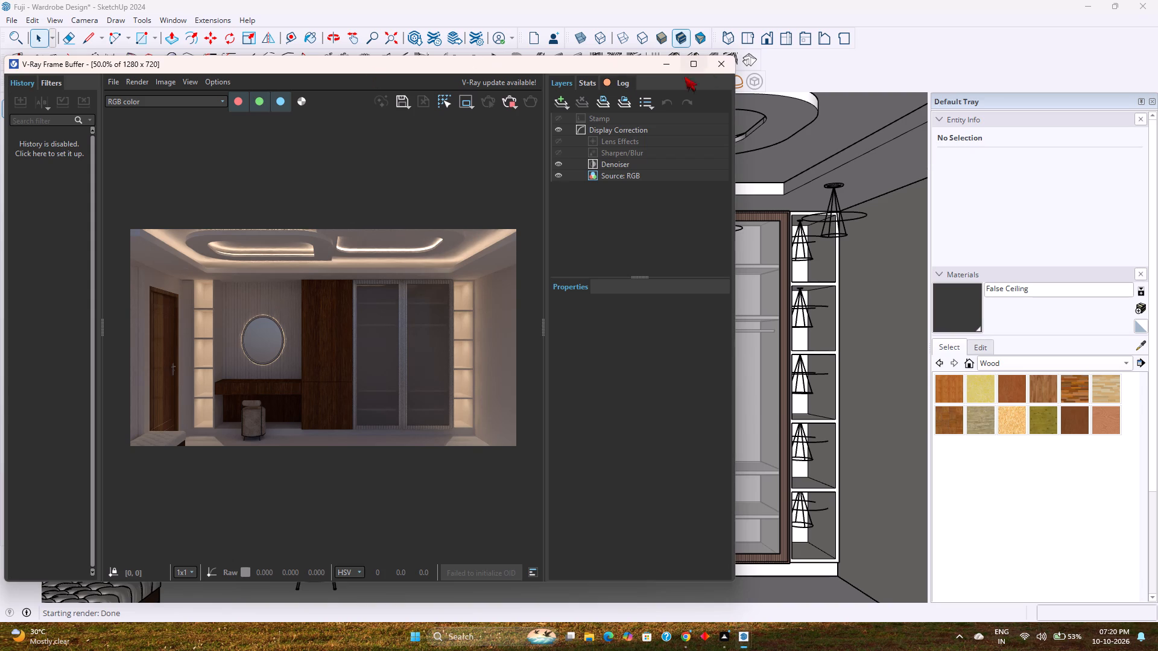
# Reposition the render window and bring the V-Ray Asset Editor in front of it with the Wardrobe beside lights settings showing.
pyautogui.moveTo(285, 66); pyautogui.dragTo(288, 115)
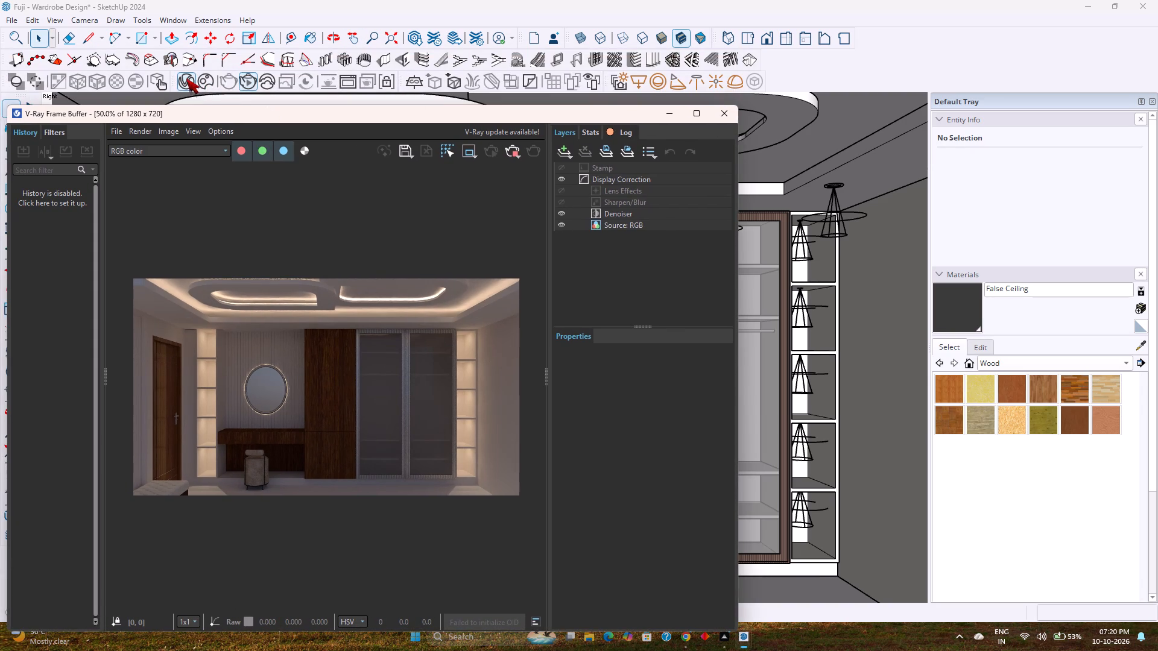
pyautogui.click(186, 78)
pyautogui.moveTo(218, 113); pyautogui.dragTo(211, 74)
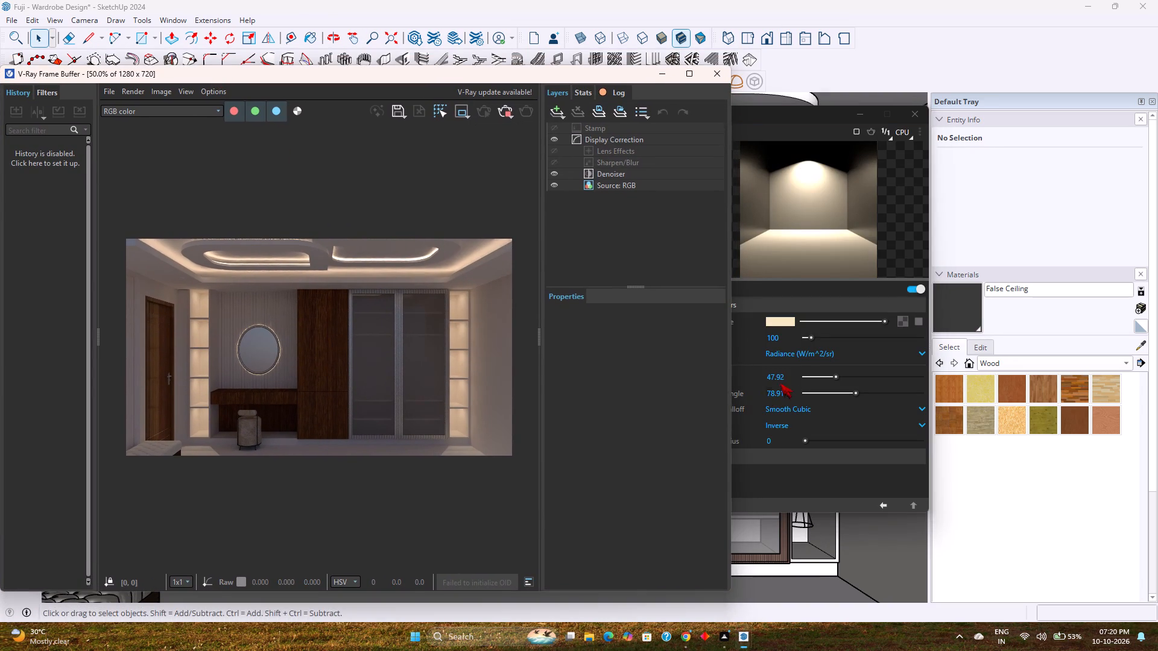
pyautogui.click(803, 360)
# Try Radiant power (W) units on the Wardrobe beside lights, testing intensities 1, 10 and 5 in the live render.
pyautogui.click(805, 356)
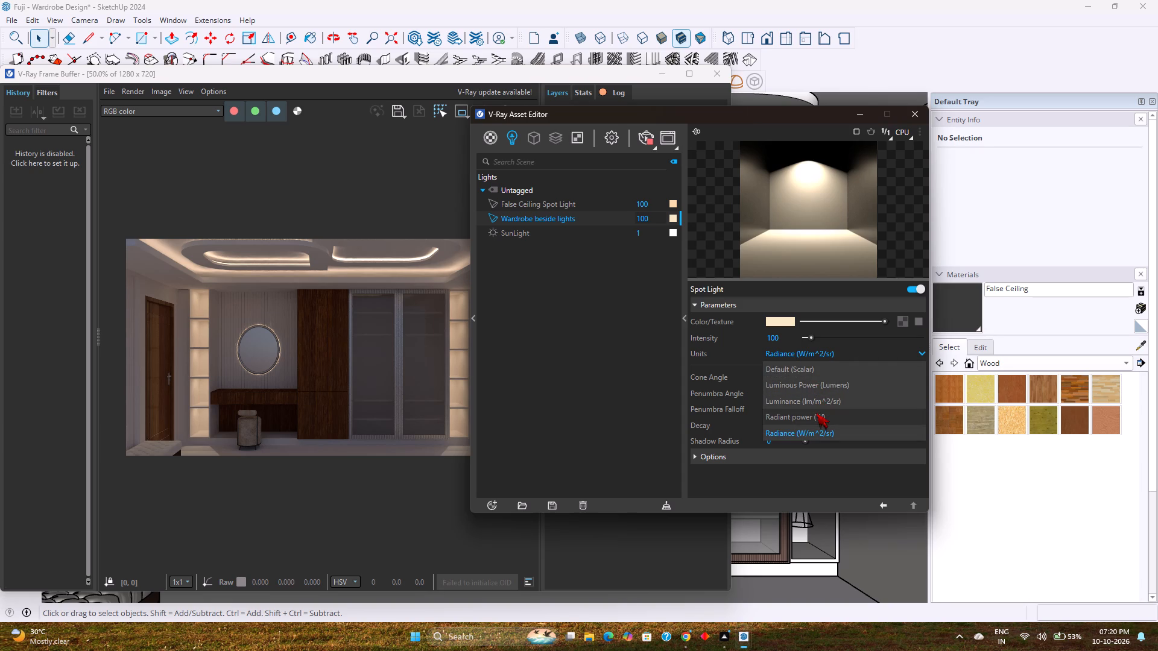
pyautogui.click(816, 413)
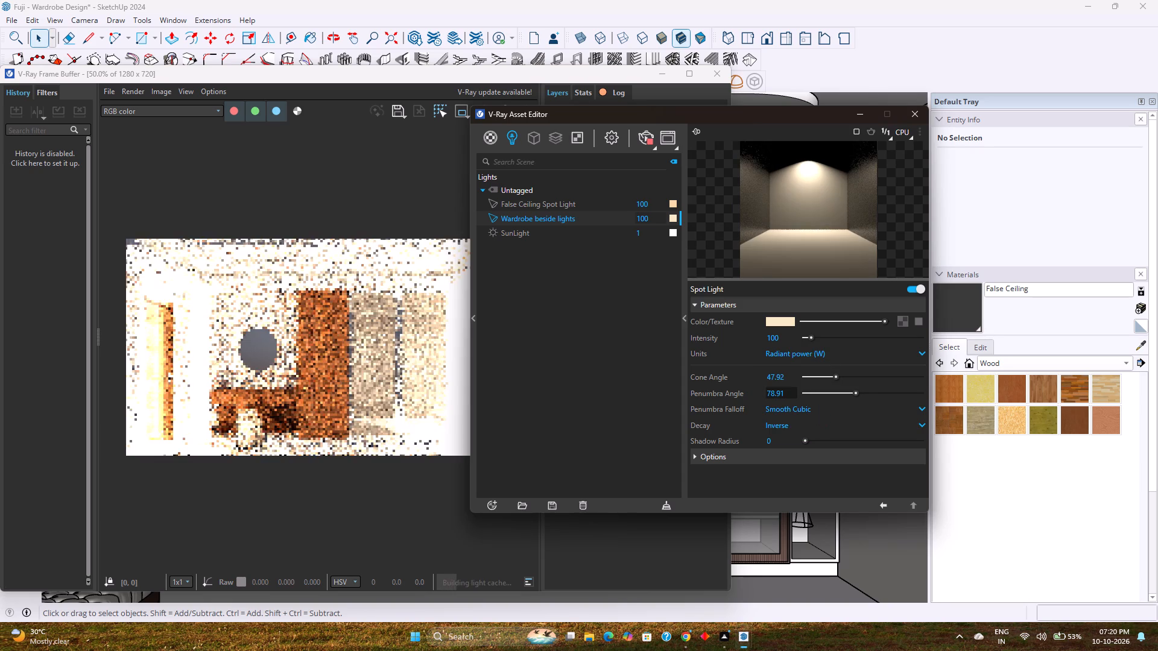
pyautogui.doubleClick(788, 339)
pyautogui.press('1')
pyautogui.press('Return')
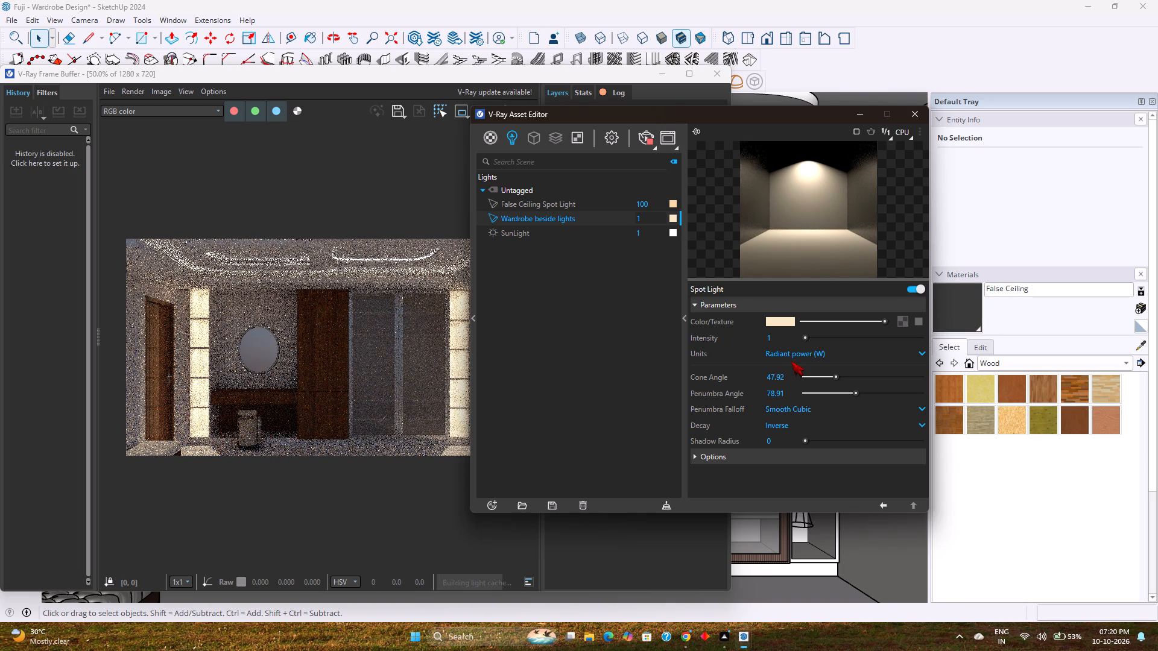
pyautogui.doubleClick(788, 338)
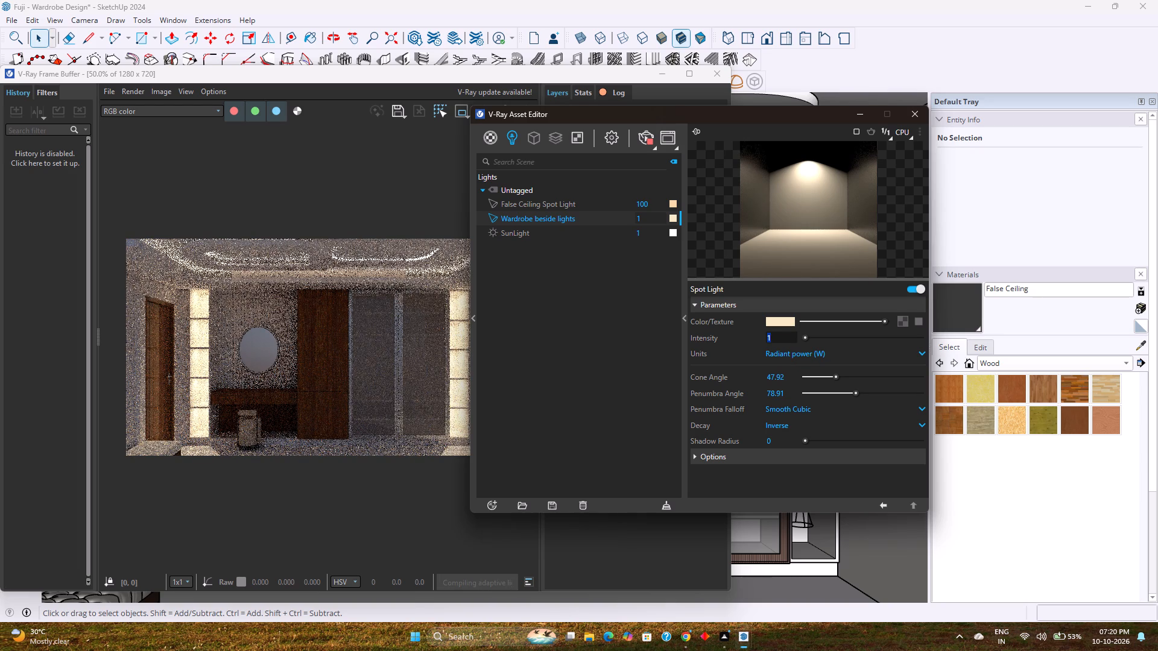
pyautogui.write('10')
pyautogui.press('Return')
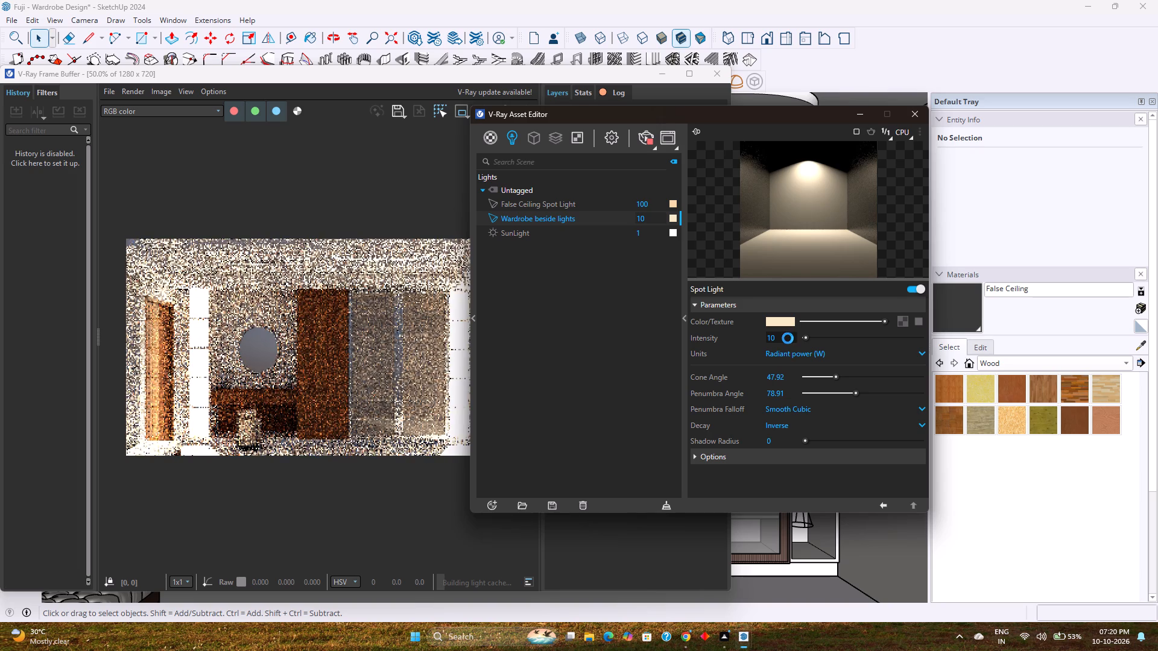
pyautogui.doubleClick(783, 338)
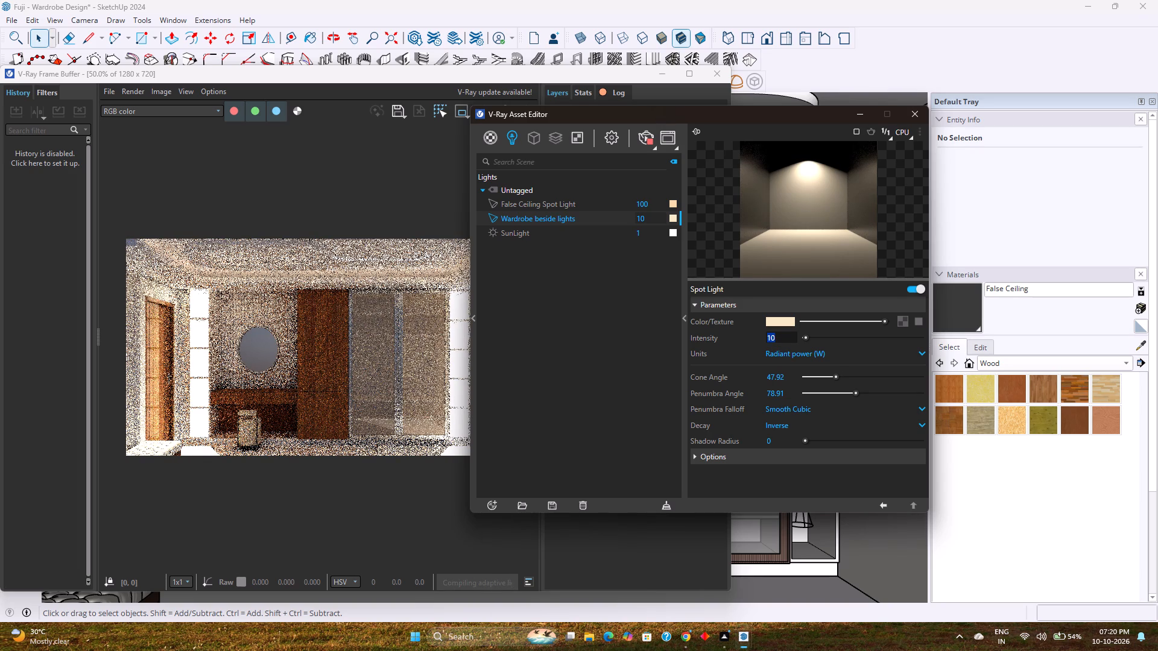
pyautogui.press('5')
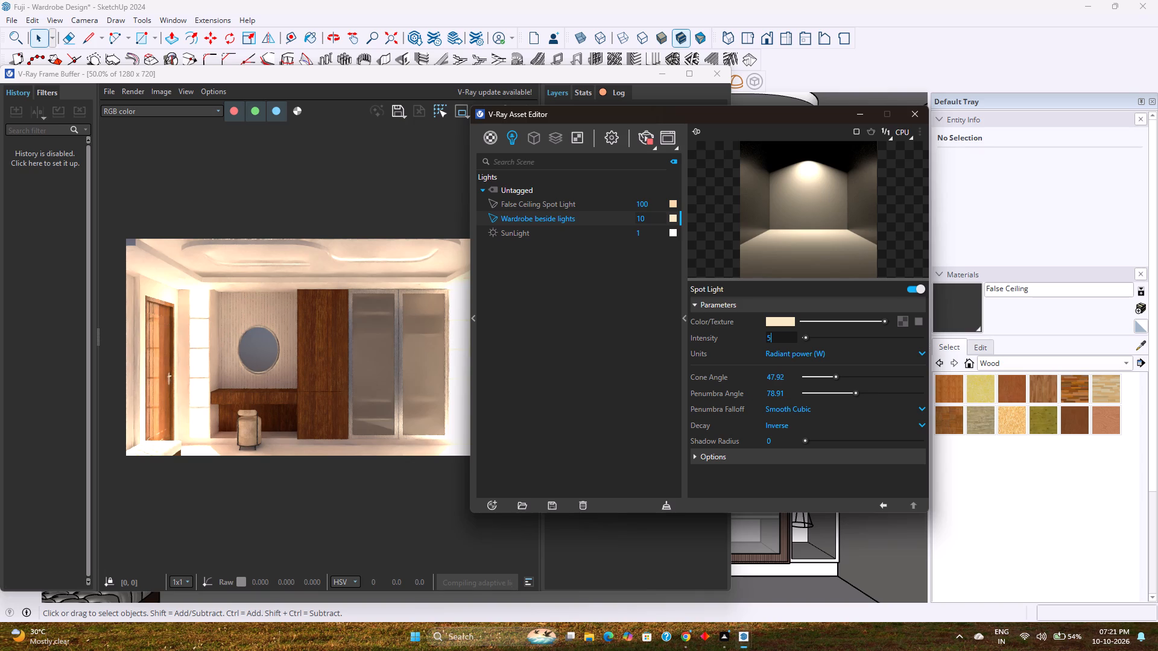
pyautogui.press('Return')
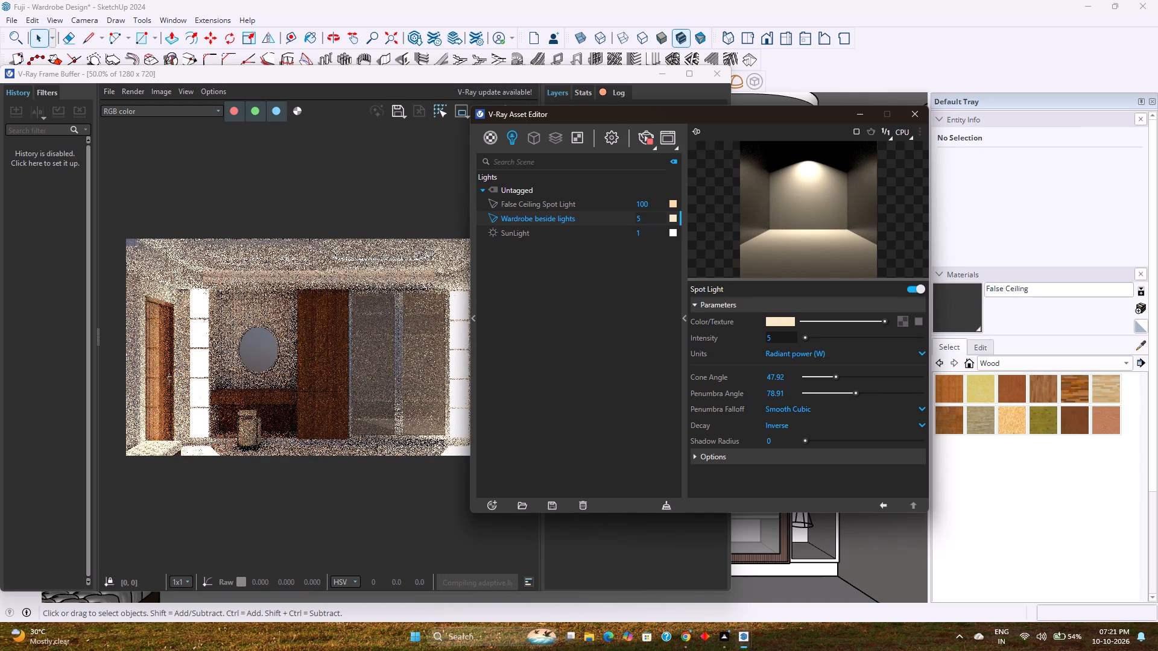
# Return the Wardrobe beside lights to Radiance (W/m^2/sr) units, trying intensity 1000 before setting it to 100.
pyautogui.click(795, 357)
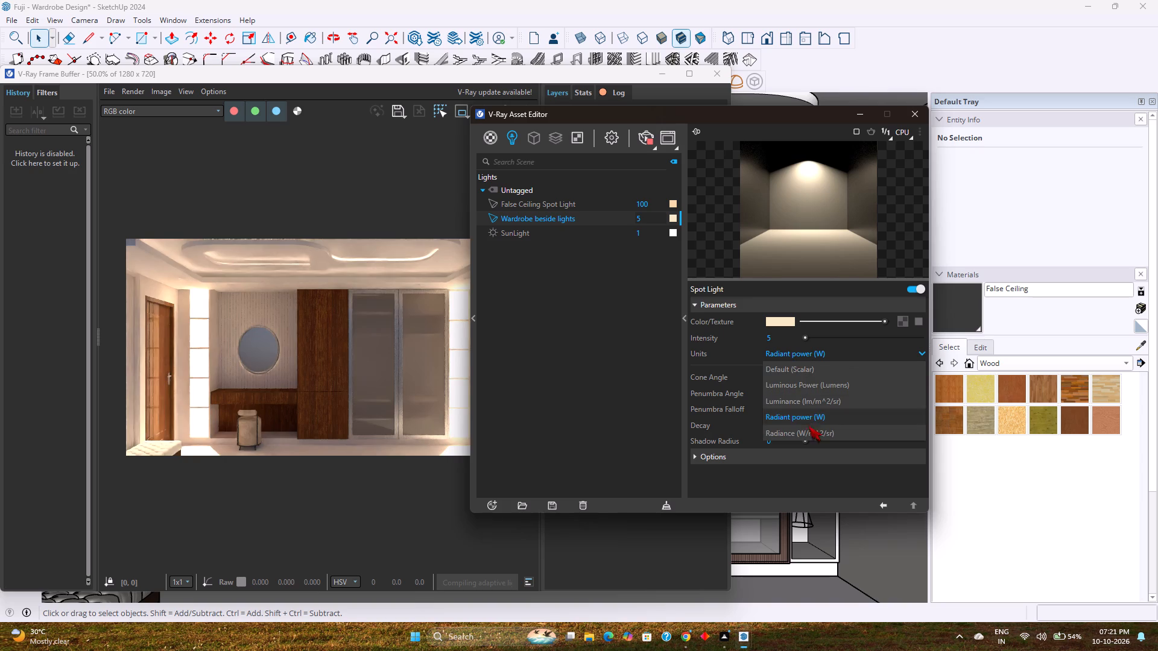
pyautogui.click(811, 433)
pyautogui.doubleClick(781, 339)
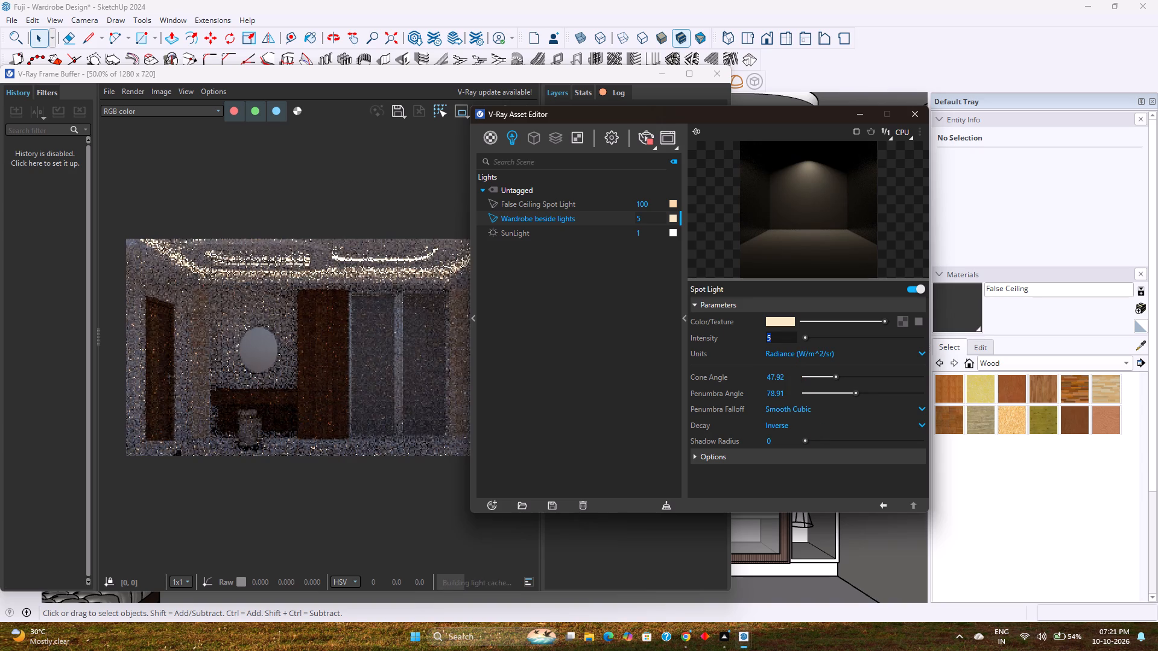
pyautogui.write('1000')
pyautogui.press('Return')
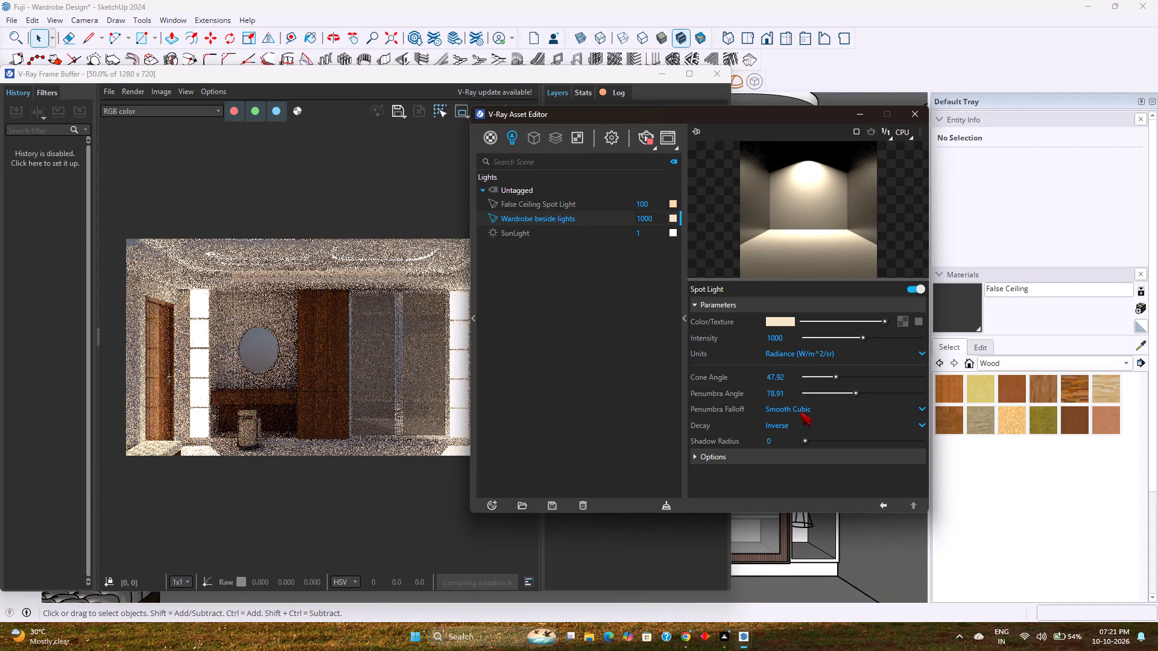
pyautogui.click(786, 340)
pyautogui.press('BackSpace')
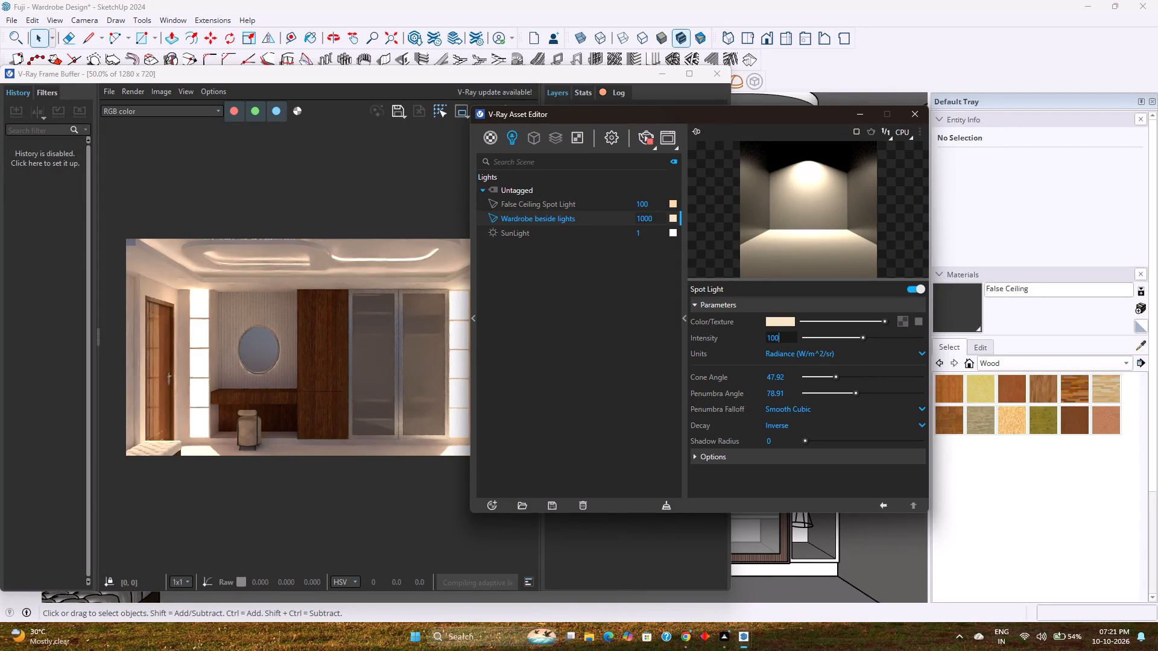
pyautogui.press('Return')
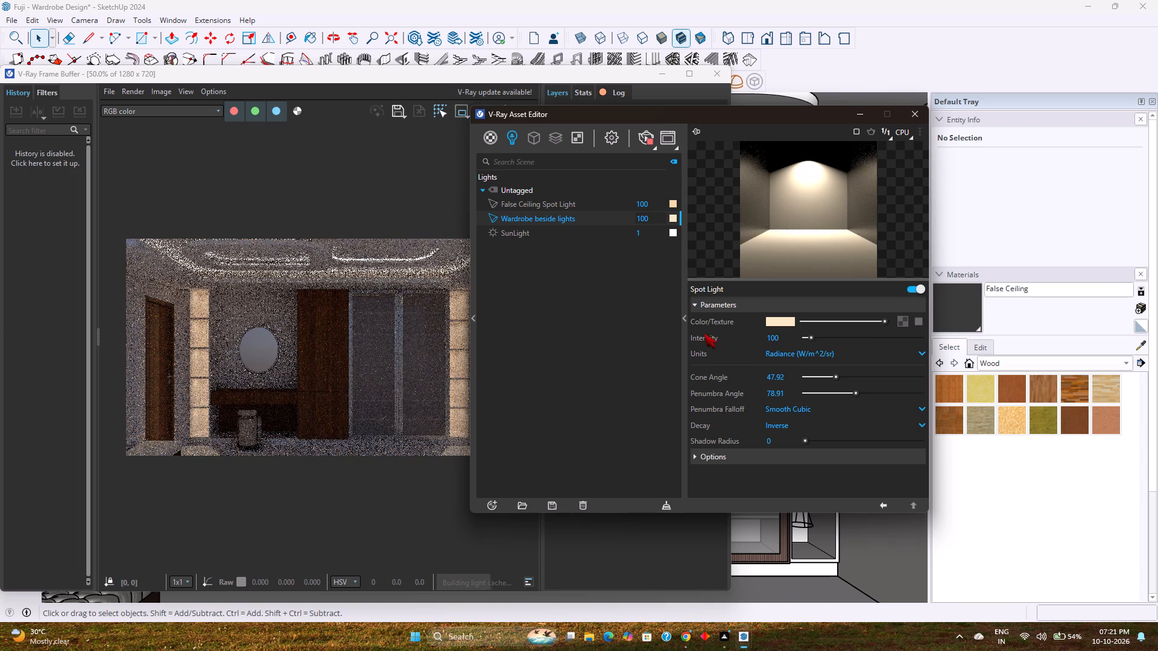
# Change the False Ceiling Spot Light's units to Radiant power (W) and close the V-Ray Asset Editor.
pyautogui.click(512, 201)
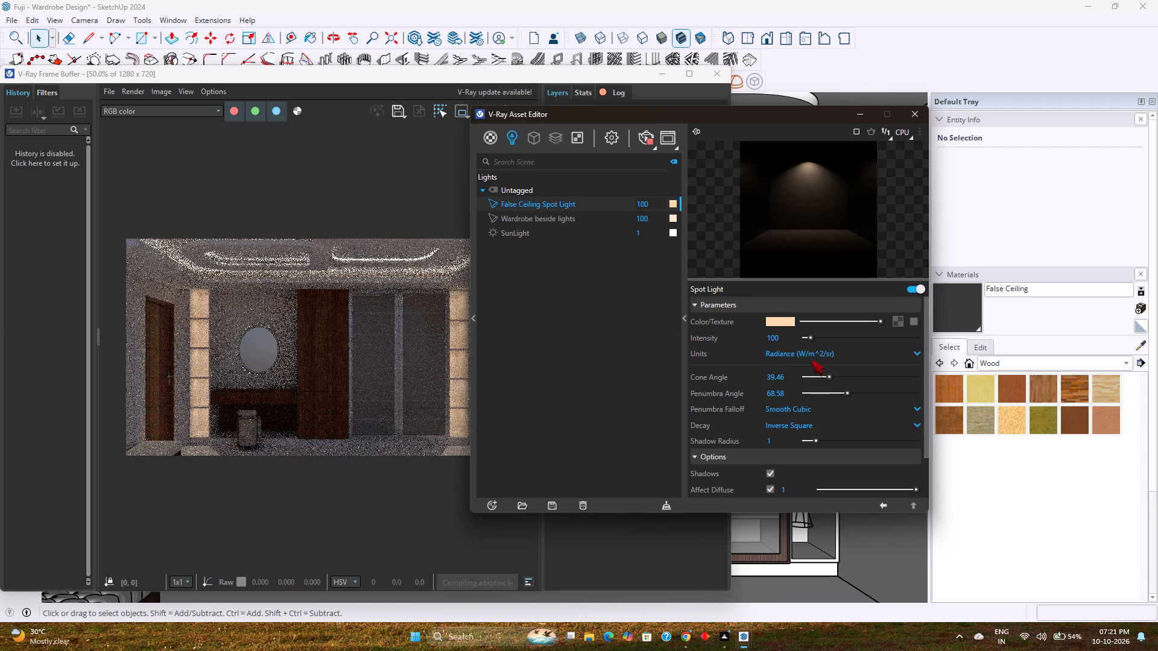
pyautogui.click(809, 351)
pyautogui.click(796, 415)
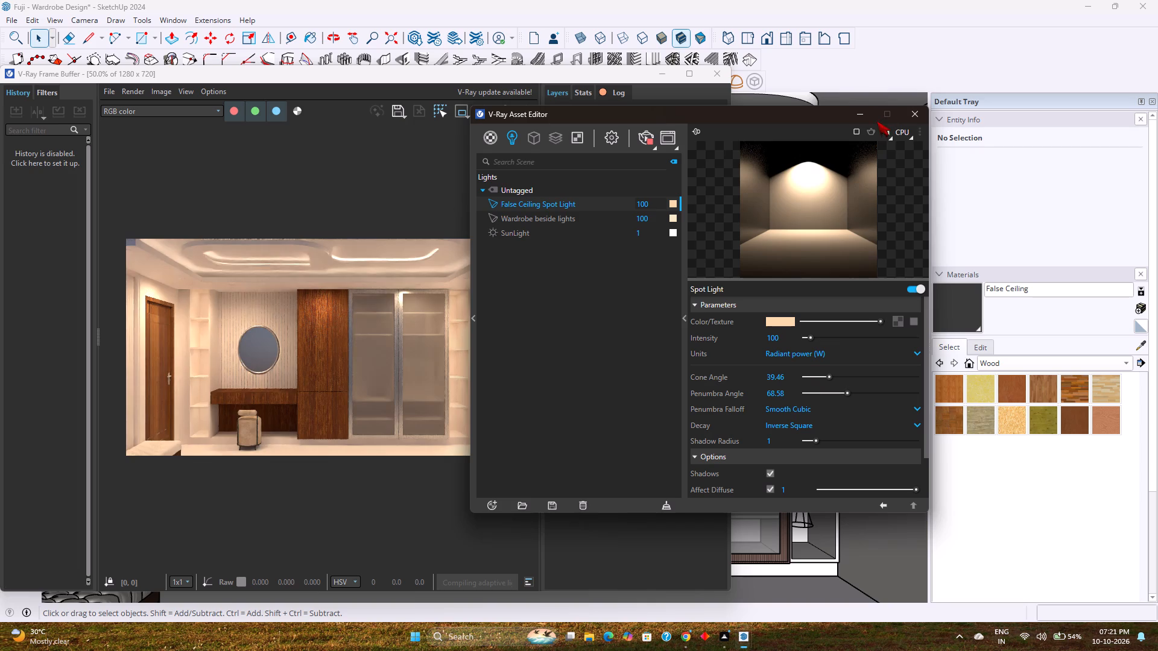
pyautogui.click(921, 113)
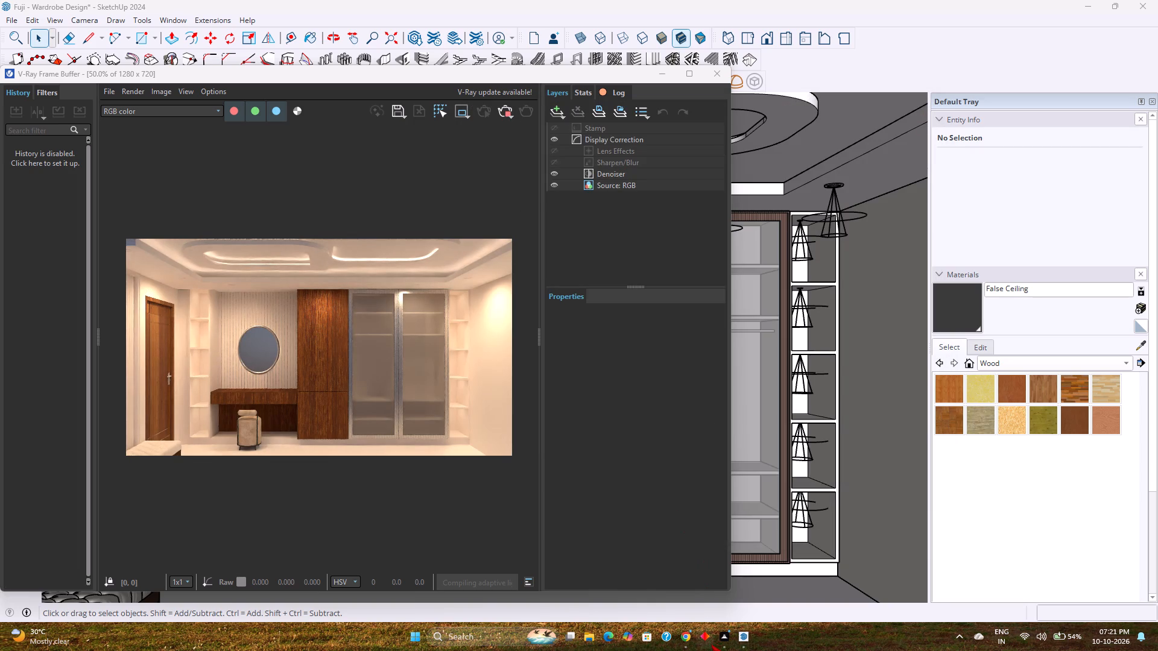
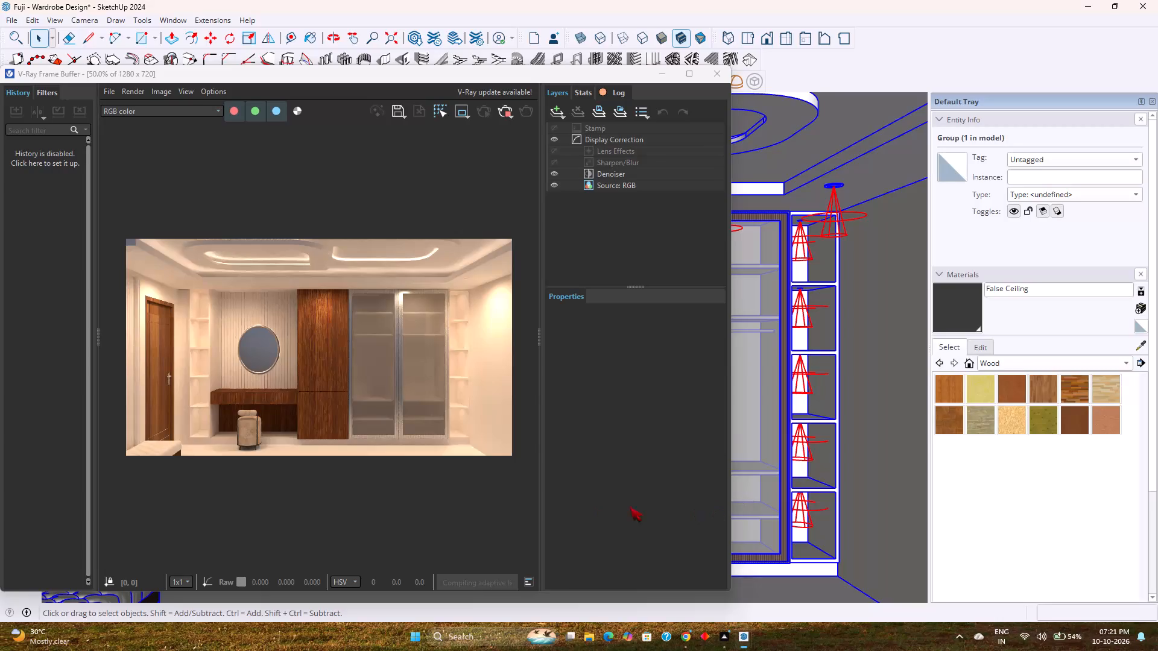
# Try Gamma 2.2 for the render's Display Correction layer, then switch it to OCIO.
pyautogui.scroll(1, 239, 298)
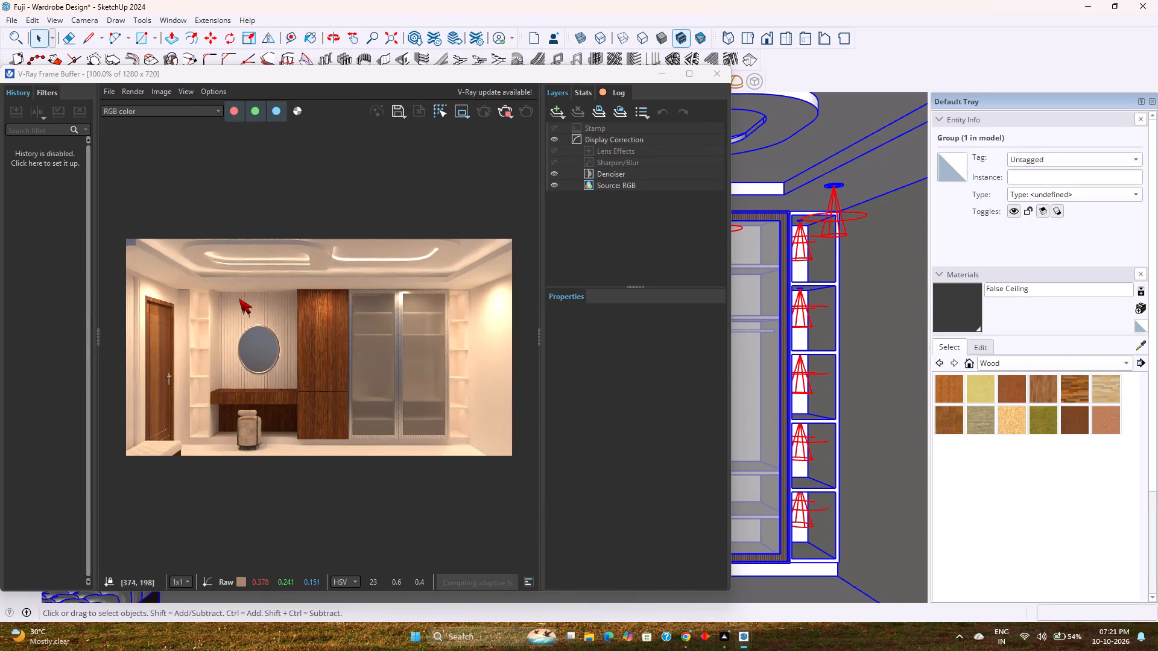
pyautogui.scroll(-1, 318, 333)
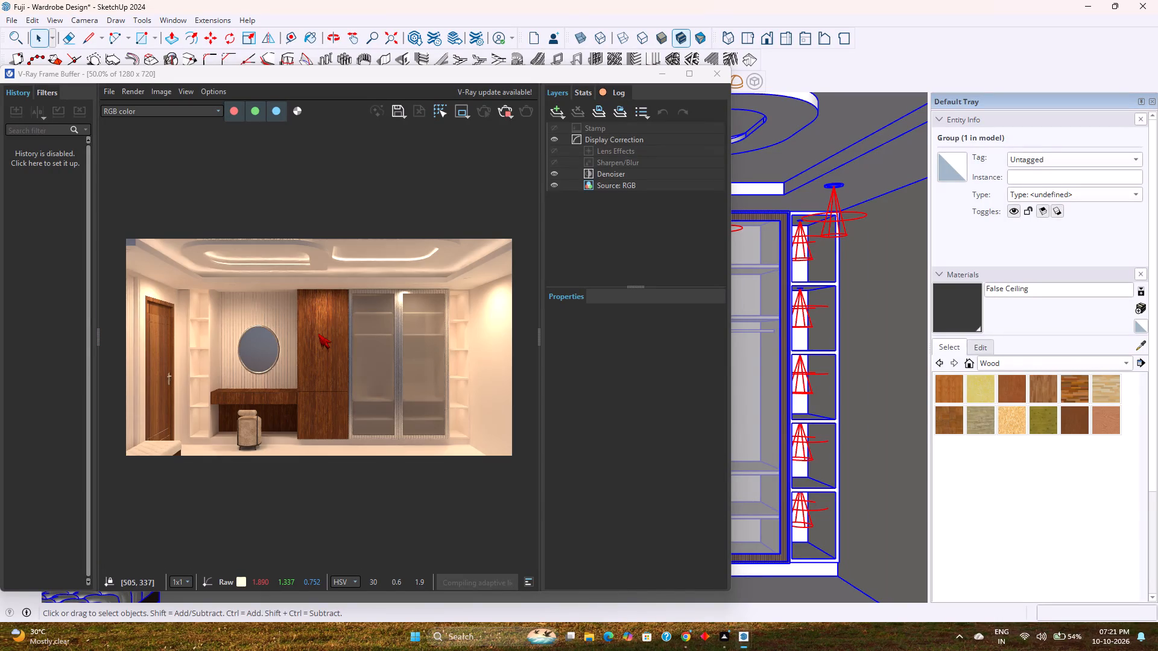
pyautogui.click(609, 142)
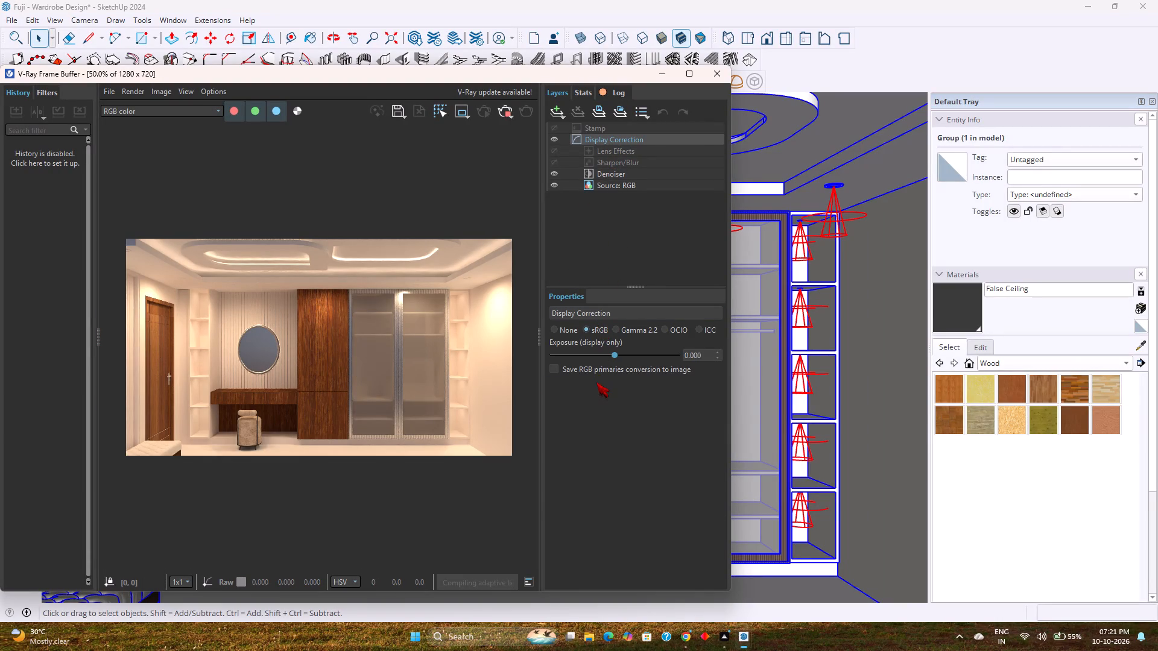
pyautogui.click(630, 328)
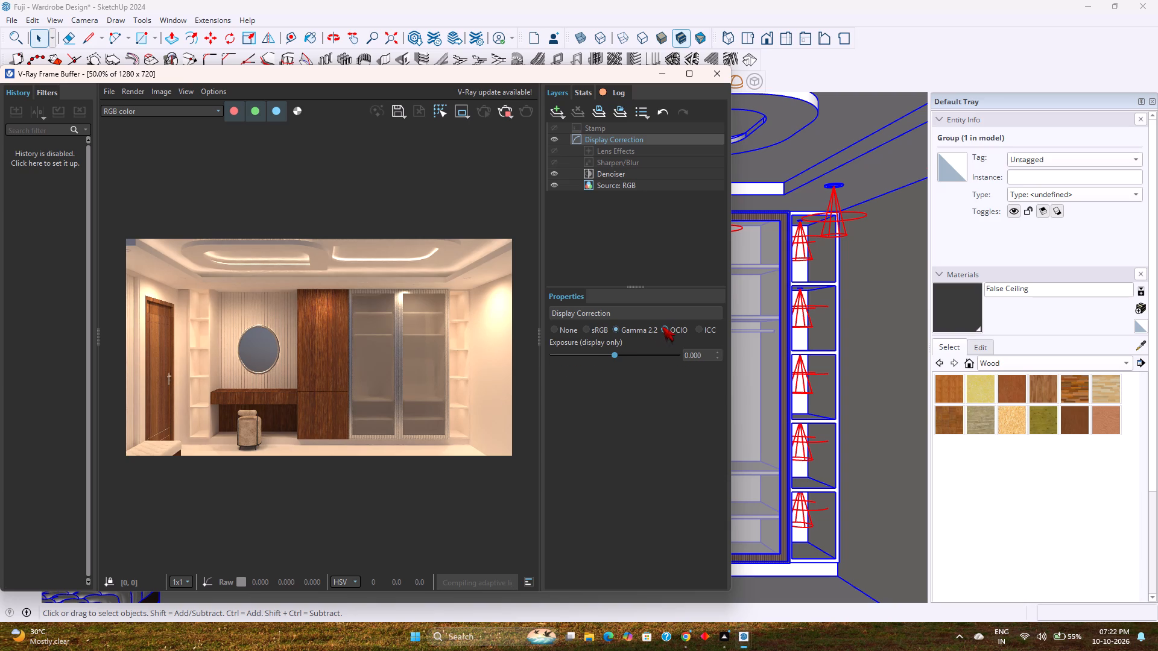
pyautogui.click(663, 326)
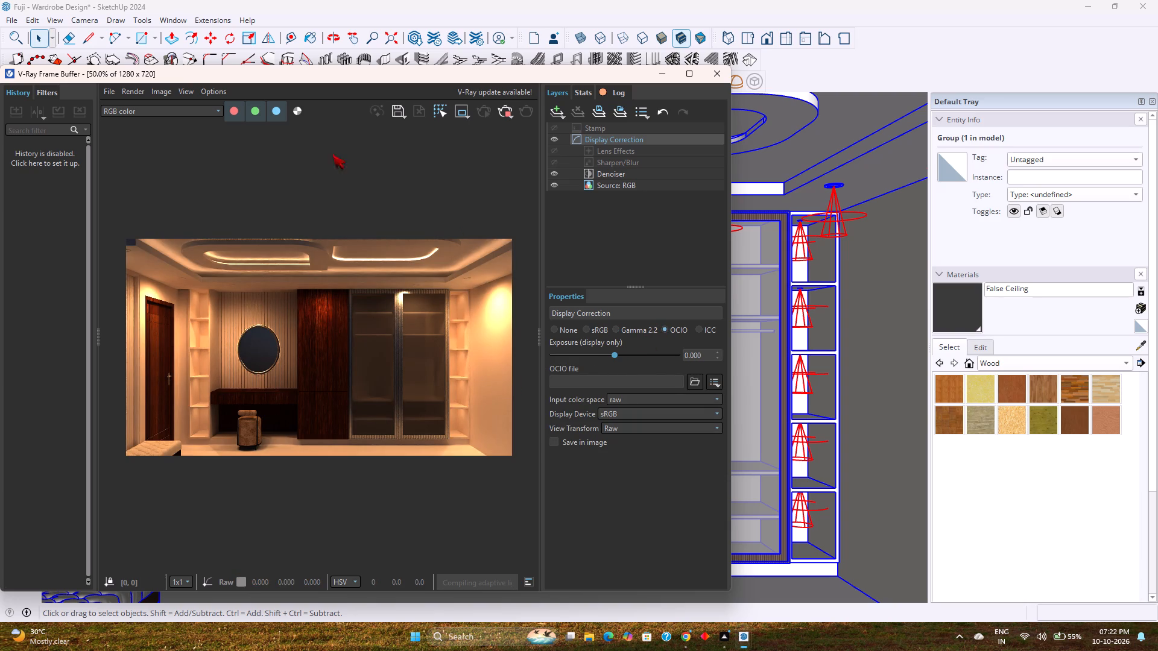
# Bring the V-Ray light settings into reach and set the False Ceiling Spot Light's intensity to 50.
pyautogui.moveTo(271, 81); pyautogui.dragTo(268, 107)
pyautogui.click(190, 79)
pyautogui.moveTo(233, 102); pyautogui.dragTo(235, 76)
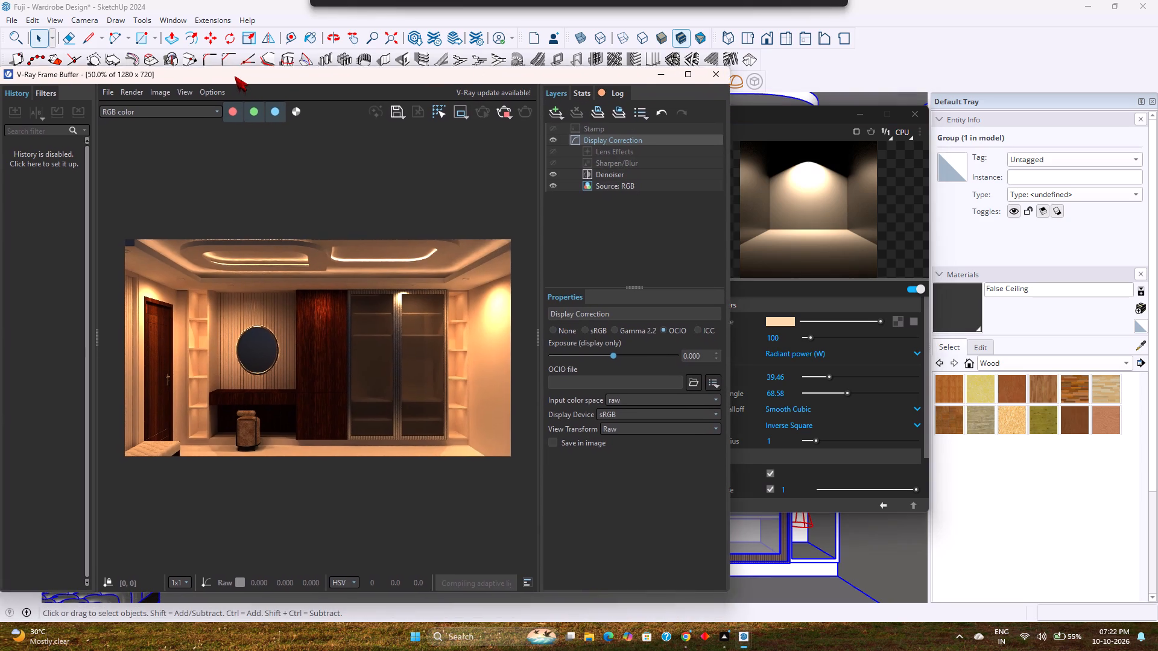
pyautogui.moveTo(235, 76); pyautogui.dragTo(232, 69)
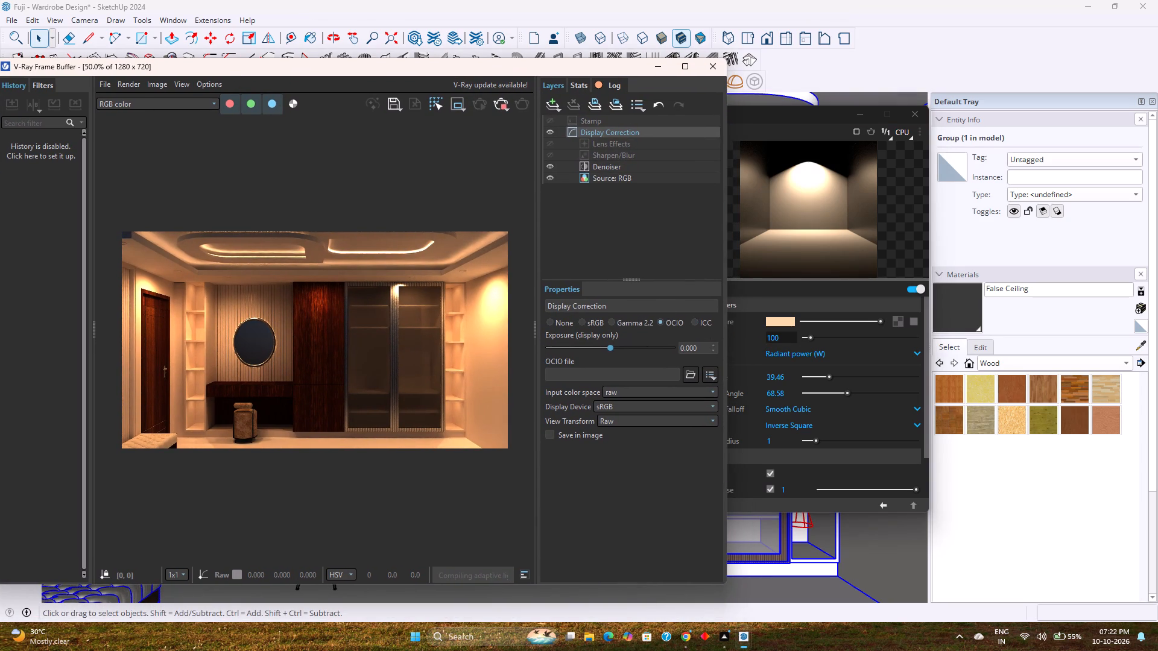
pyautogui.click(782, 338)
pyautogui.click(782, 338)
pyautogui.write('50')
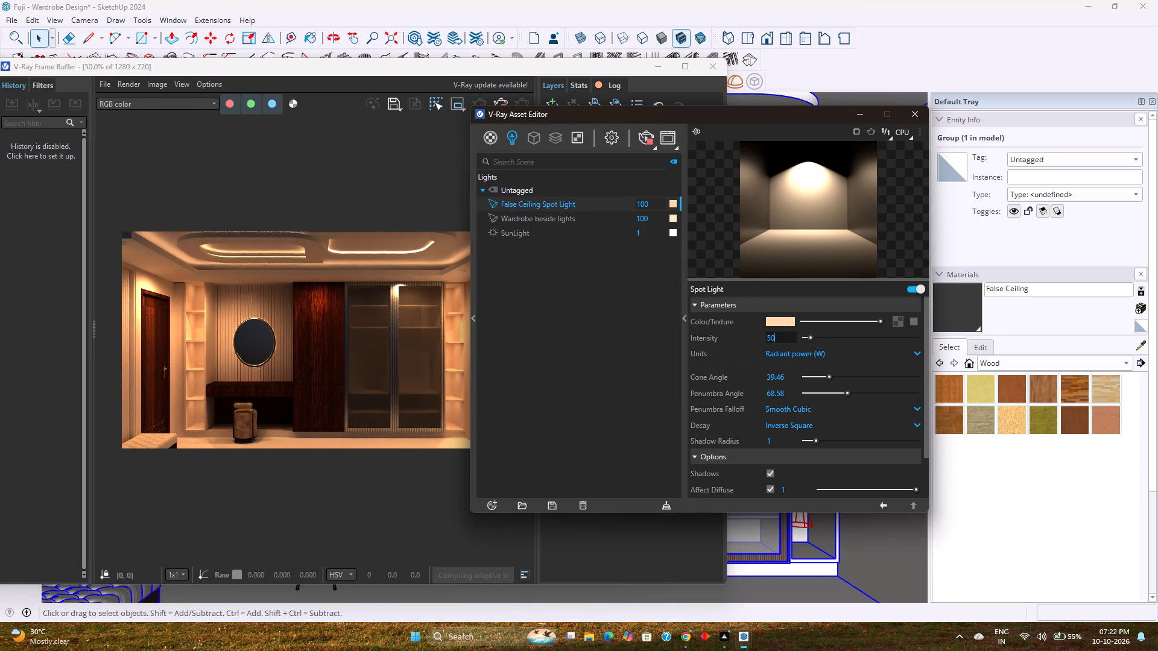
pyautogui.press('Return')
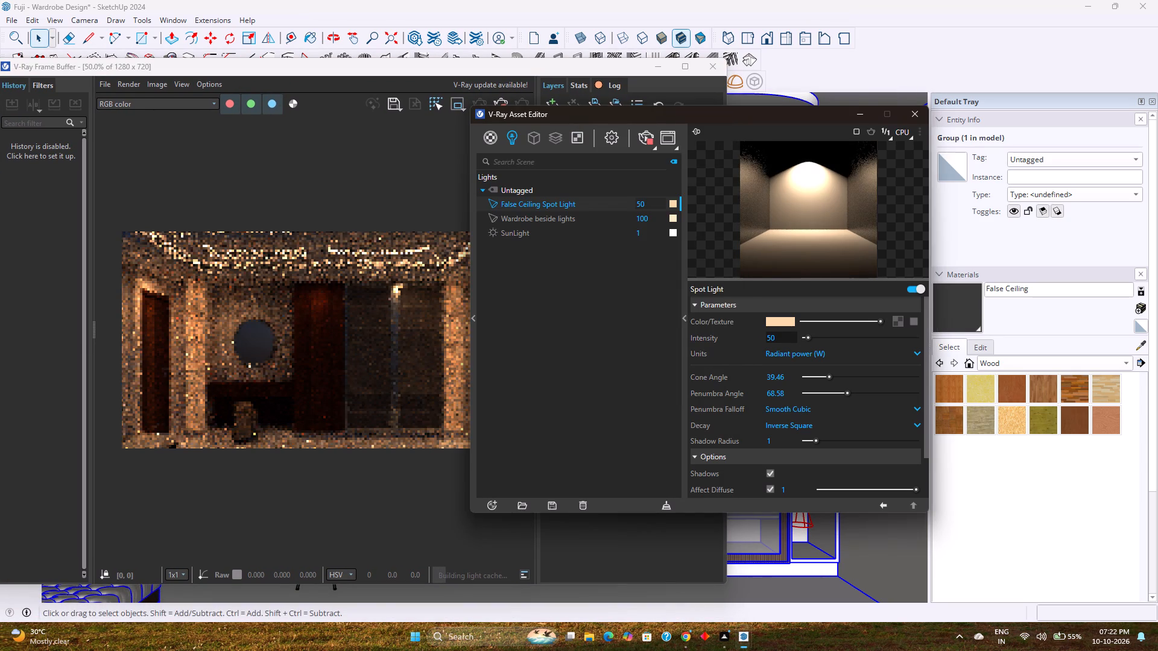
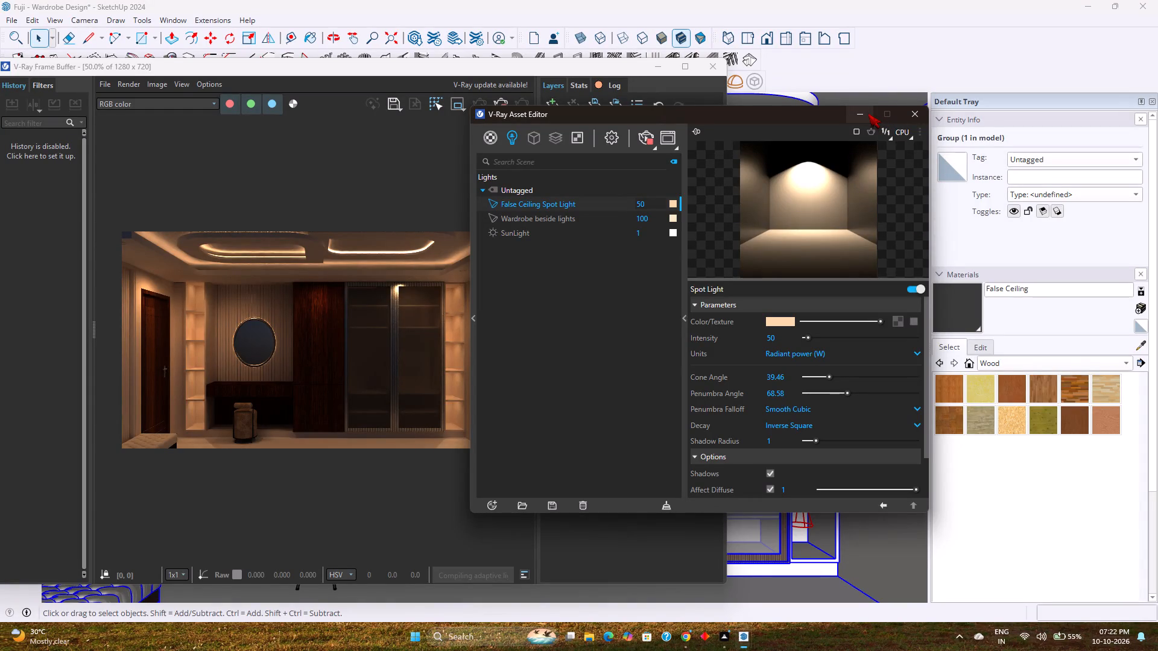
# Return to the SketchUp model and hide both glass-fronted doors inside the wardrobe group.
pyautogui.click(868, 113)
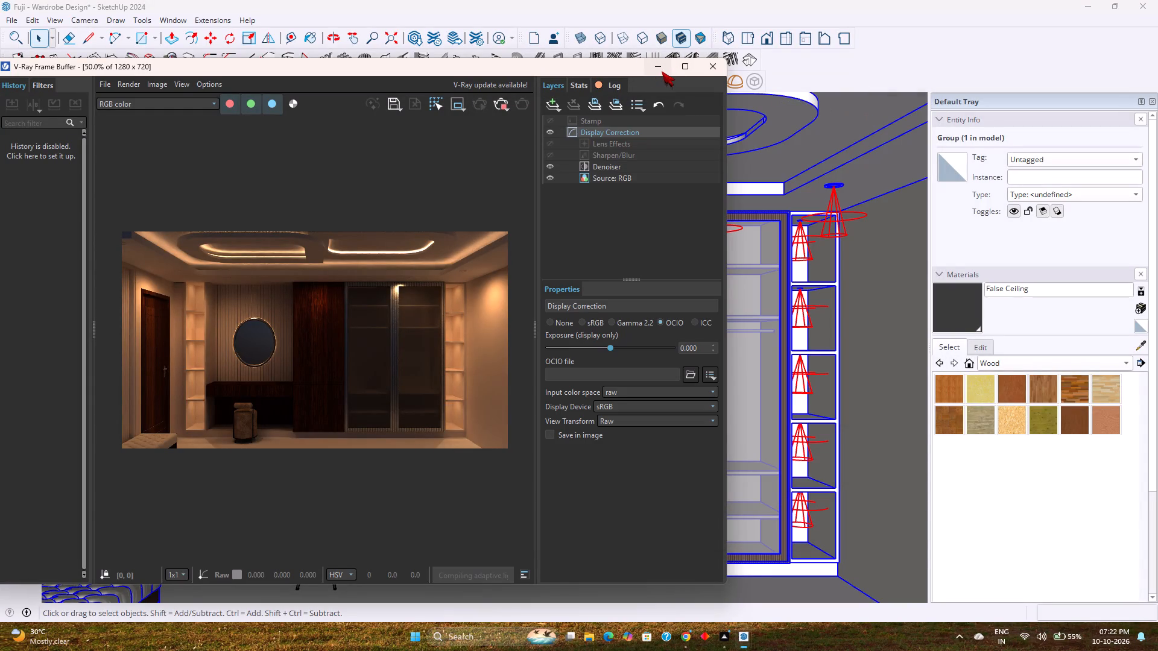
pyautogui.click(658, 67)
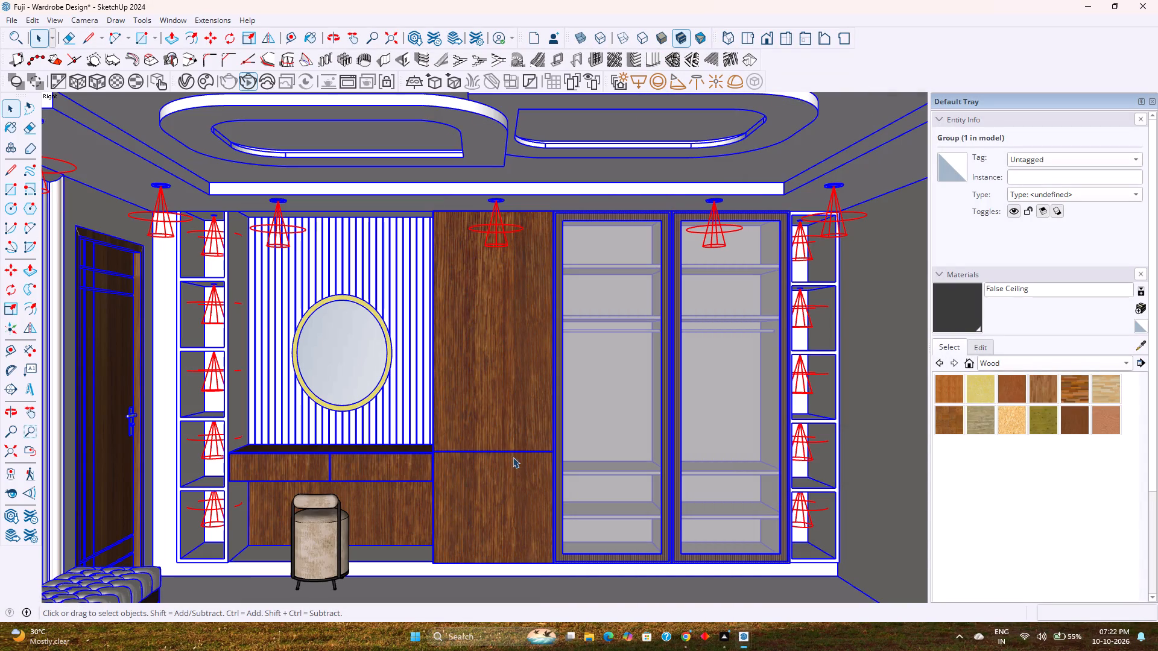
pyautogui.doubleClick(622, 312)
pyautogui.scroll(2, 621, 316)
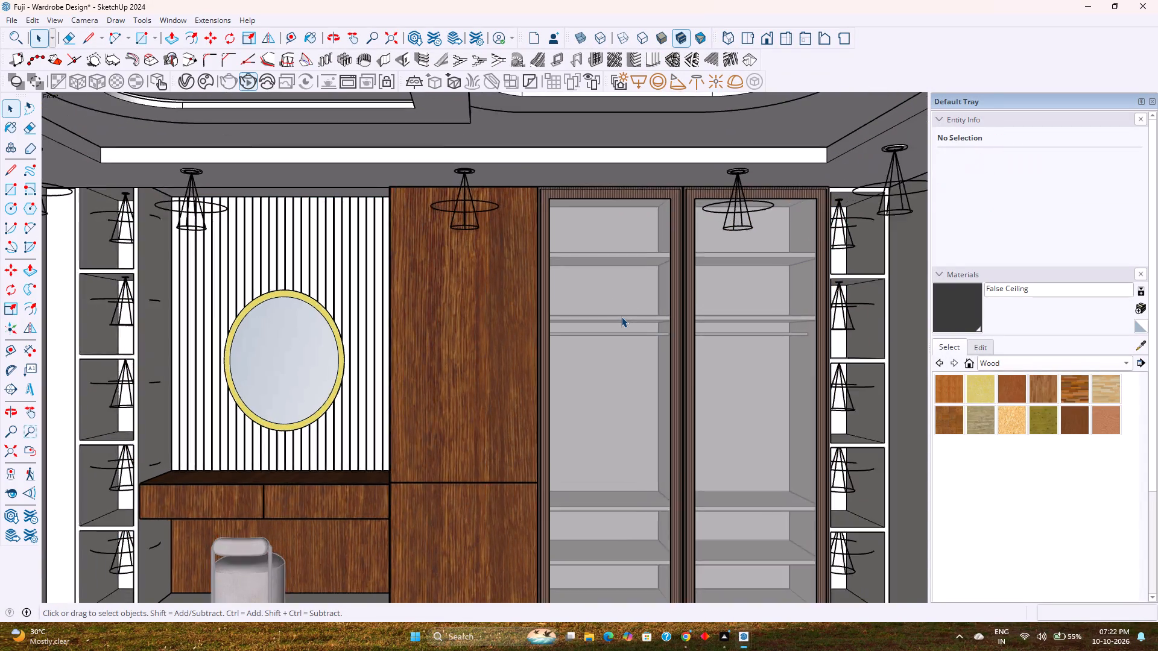
pyautogui.scroll(3, 621, 316)
pyautogui.doubleClick(621, 316)
pyautogui.scroll(3, 621, 316)
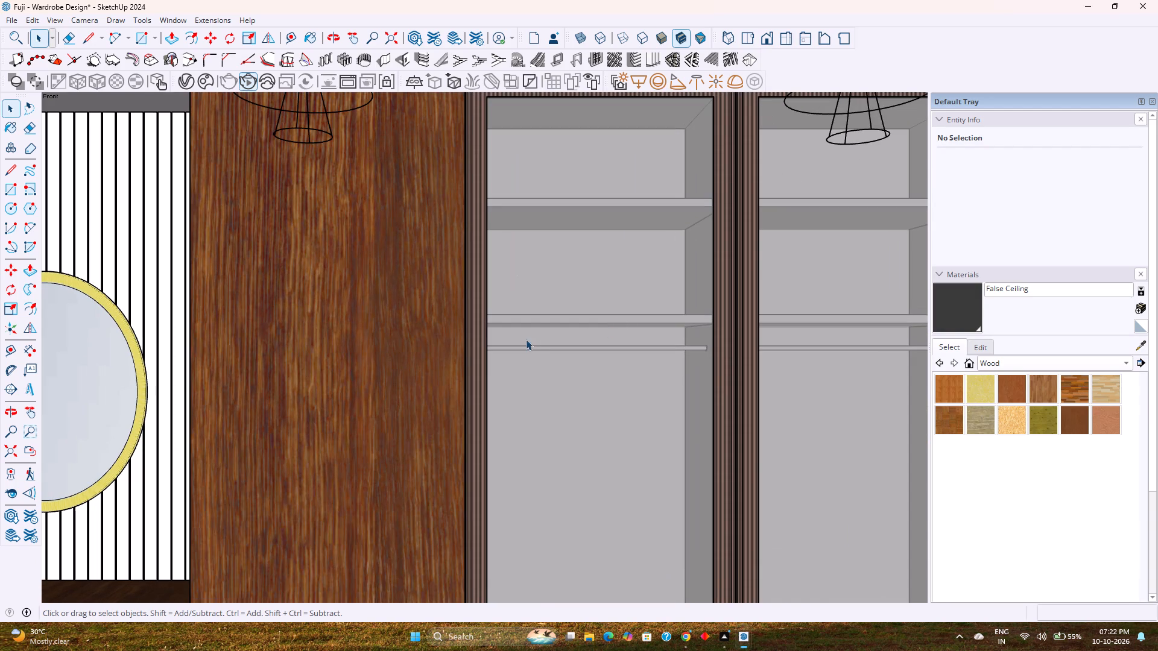
pyautogui.doubleClick(522, 321)
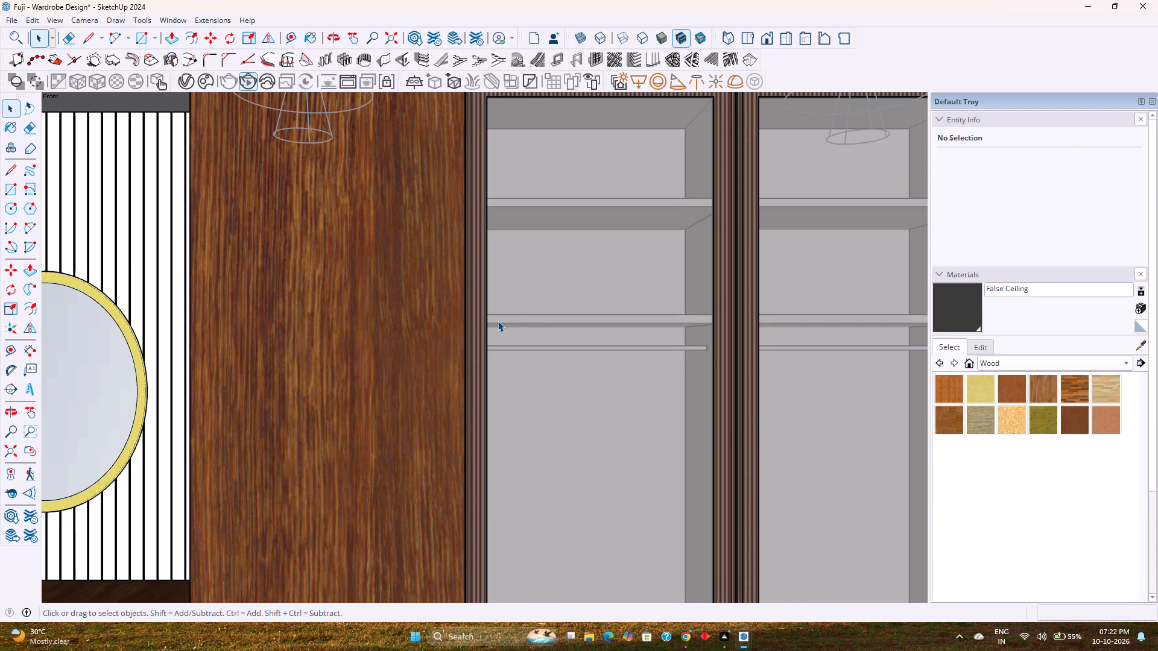
pyautogui.click(481, 328)
pyautogui.scroll(-5, 481, 328)
pyautogui.tripleClick(481, 328)
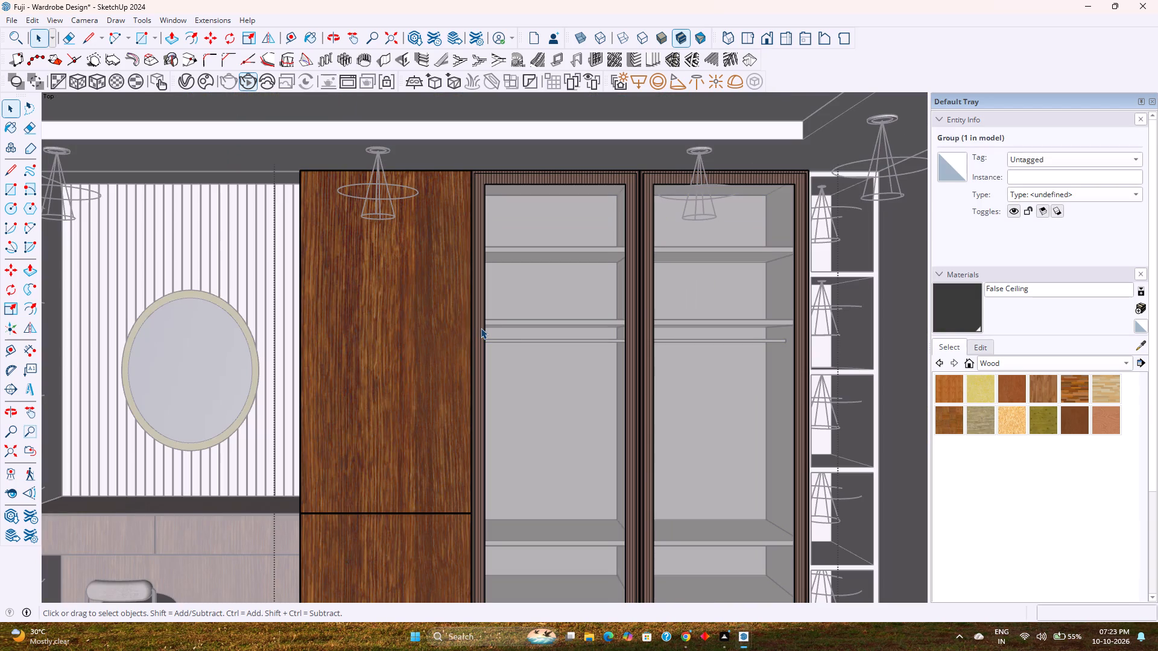
pyautogui.keyDown('ctrl'); pyautogui.click(651, 328); pyautogui.keyUp('ctrl')
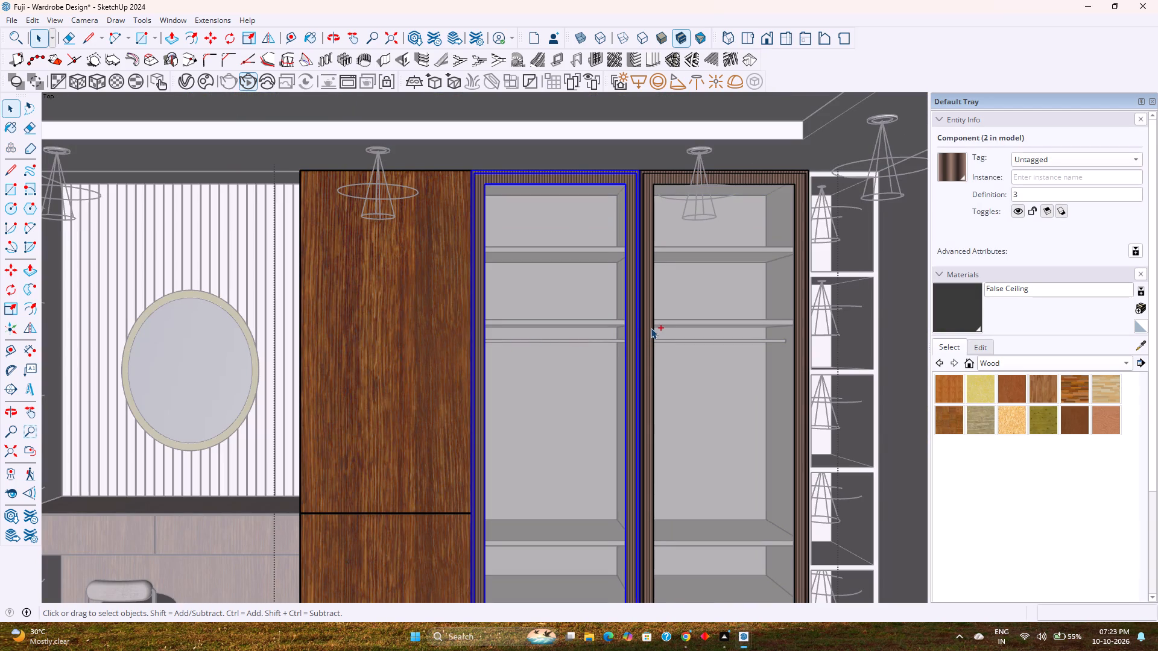
pyautogui.keyDown('ctrl'); pyautogui.rightClick(651, 328); pyautogui.keyUp('ctrl')
pyautogui.click(678, 365)
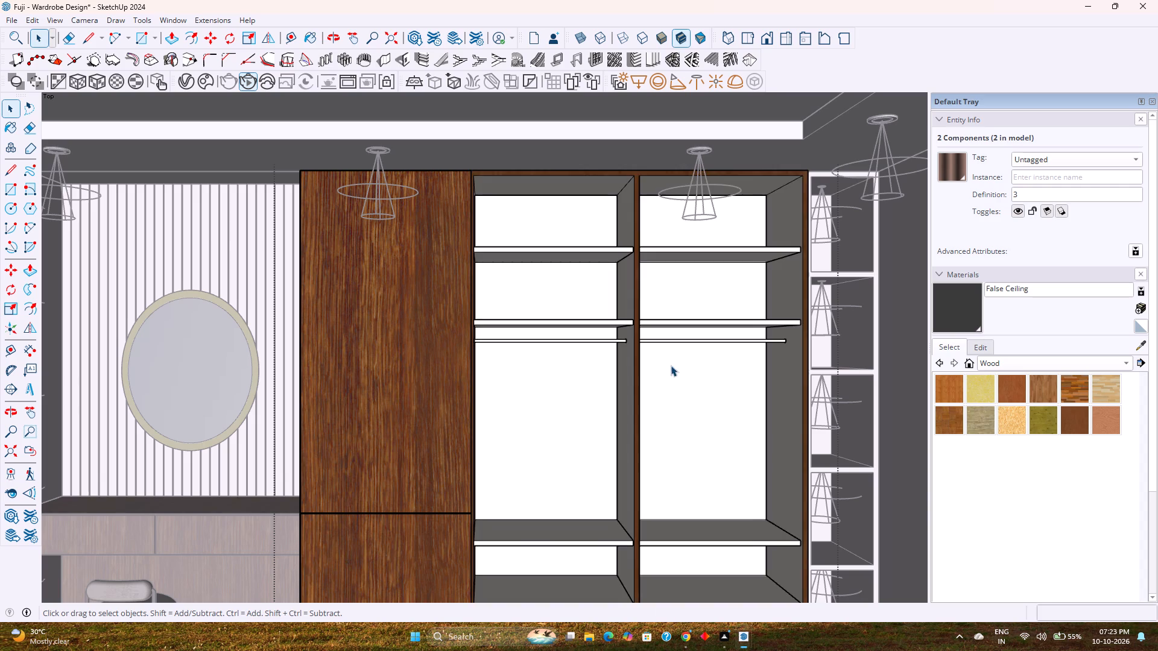
# Open the first glass-door compartment's shelf unit for editing and select the upper shelf's front face.
pyautogui.moveTo(666, 365); pyautogui.dragTo(552, 384, button='middle')
pyautogui.scroll(7, 566, 254)
pyautogui.doubleClick(569, 245)
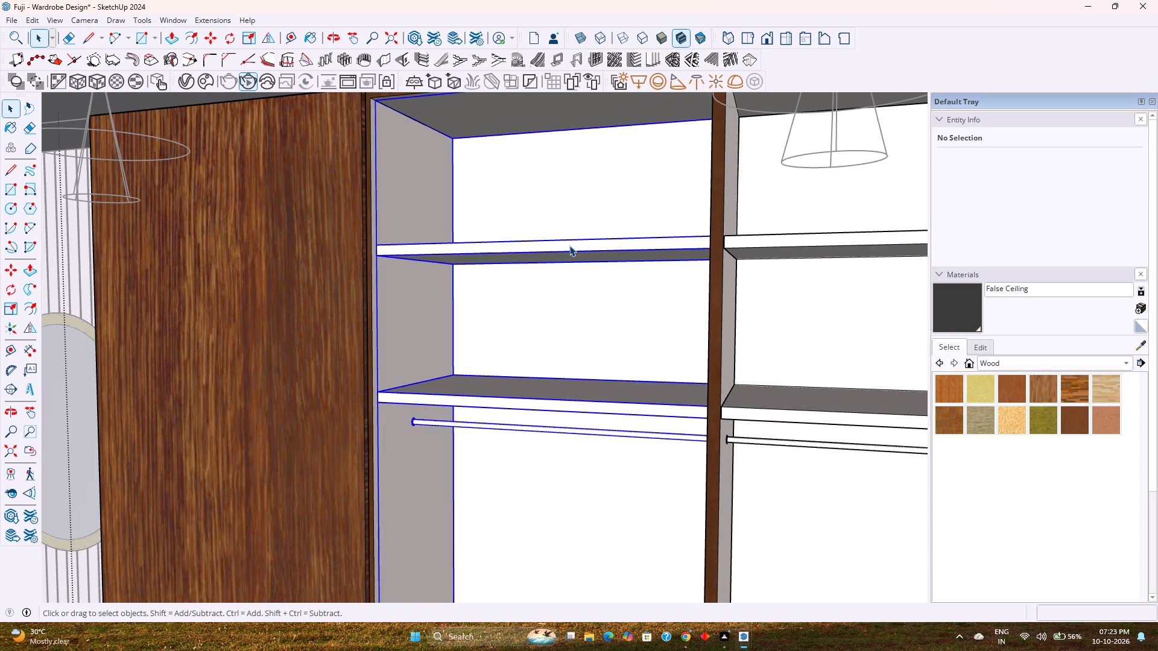
pyautogui.scroll(2, 617, 251)
pyautogui.moveTo(617, 253); pyautogui.dragTo(589, 271, button='middle')
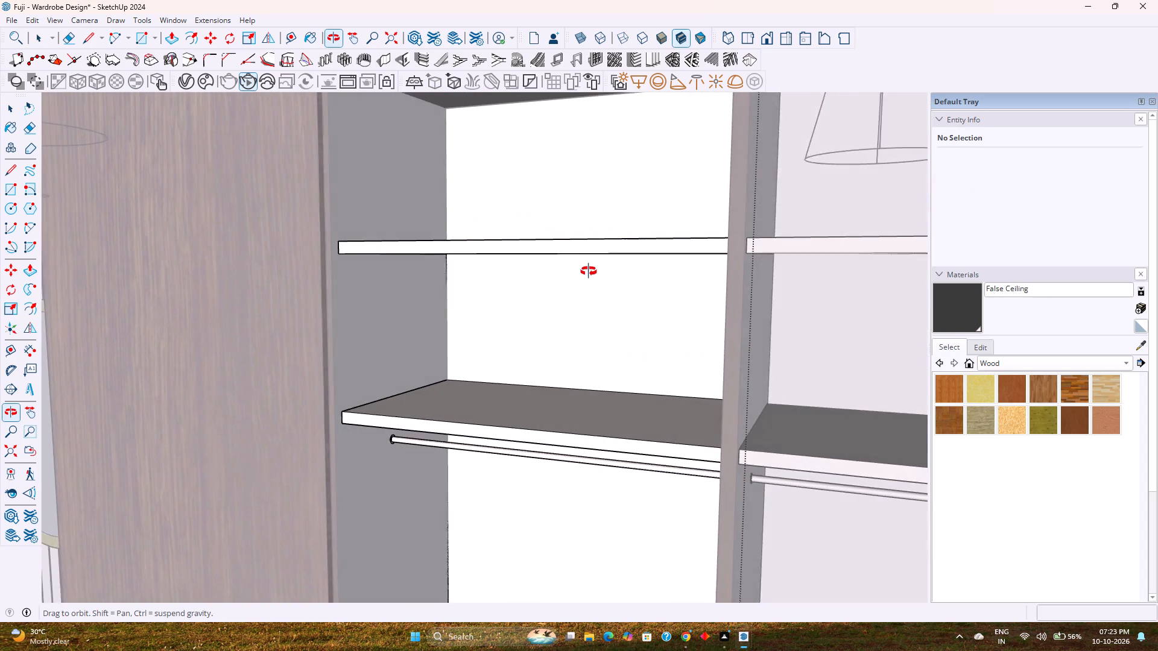
pyautogui.moveTo(589, 271); pyautogui.dragTo(656, 283, button='middle')
pyautogui.click(655, 248)
# Place a guide 0.5" behind the front edge on the underside of the upper shelf.
pyautogui.scroll(3, 721, 247)
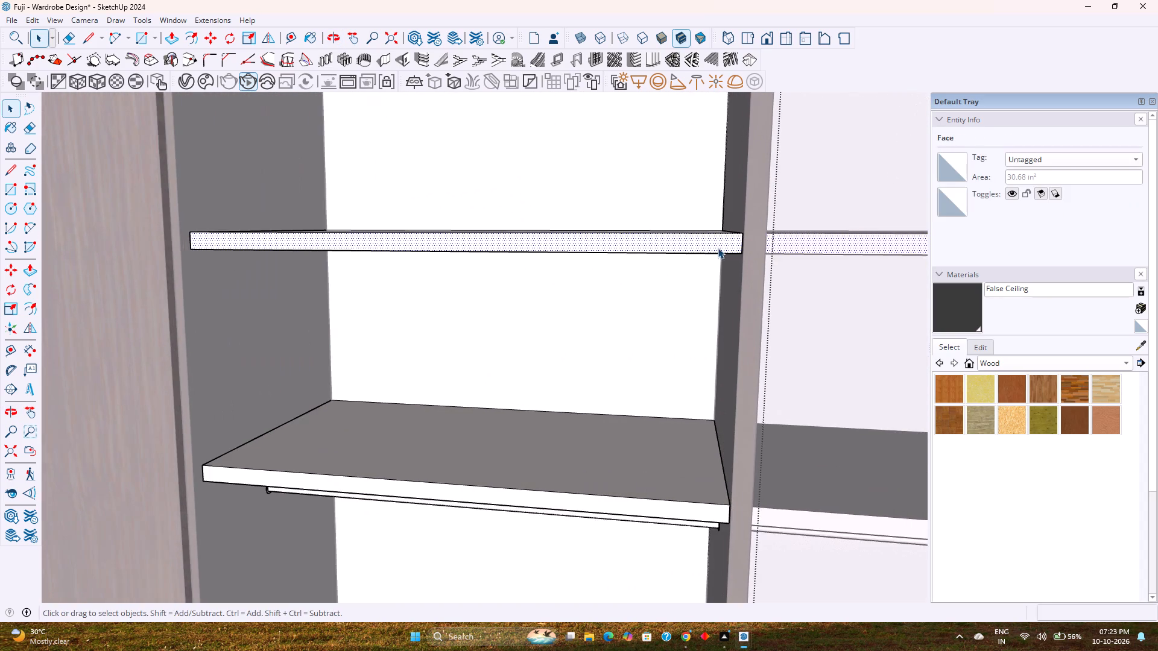
pyautogui.scroll(3, 714, 248)
pyautogui.moveTo(703, 260); pyautogui.dragTo(788, 182, button='middle')
pyautogui.keyDown('shift'); pyautogui.moveTo(768, 189); pyautogui.dragTo(722, 341, button='middle'); pyautogui.keyUp('shift')
pyautogui.moveTo(698, 356); pyautogui.dragTo(699, 343, button='middle')
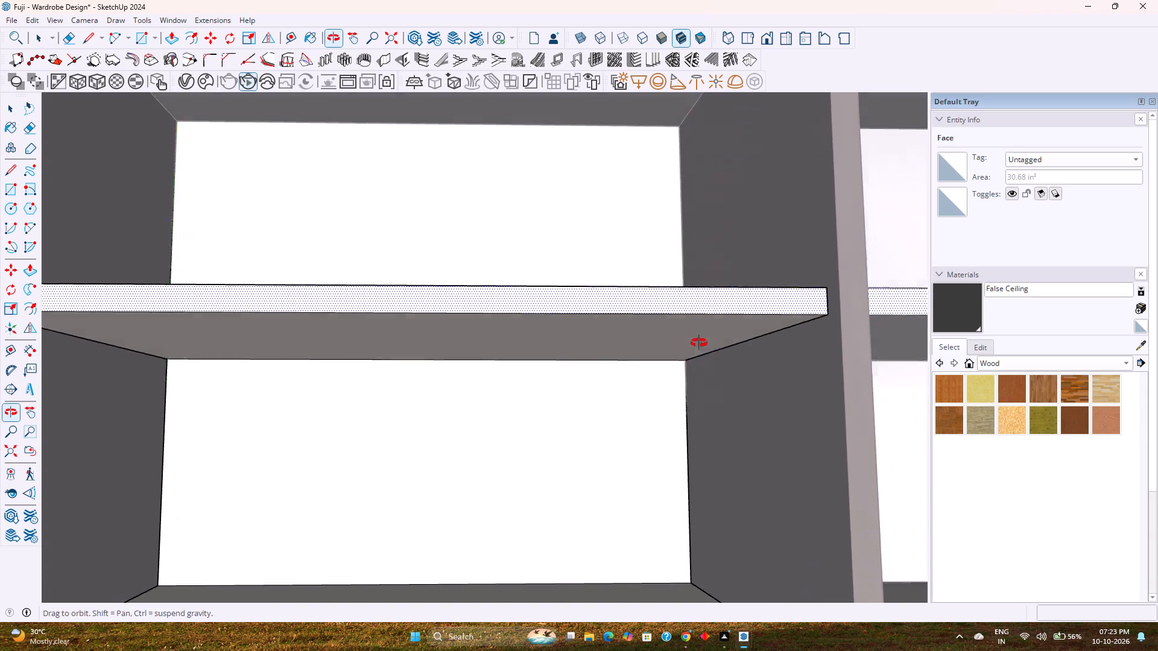
pyautogui.moveTo(699, 343); pyautogui.dragTo(742, 252, button='middle')
pyautogui.keyDown('shift'); pyautogui.moveTo(743, 250); pyautogui.dragTo(683, 374, button='middle'); pyautogui.keyUp('shift')
pyautogui.moveTo(674, 379); pyautogui.dragTo(716, 302, button='middle')
pyautogui.scroll(-2, 710, 329)
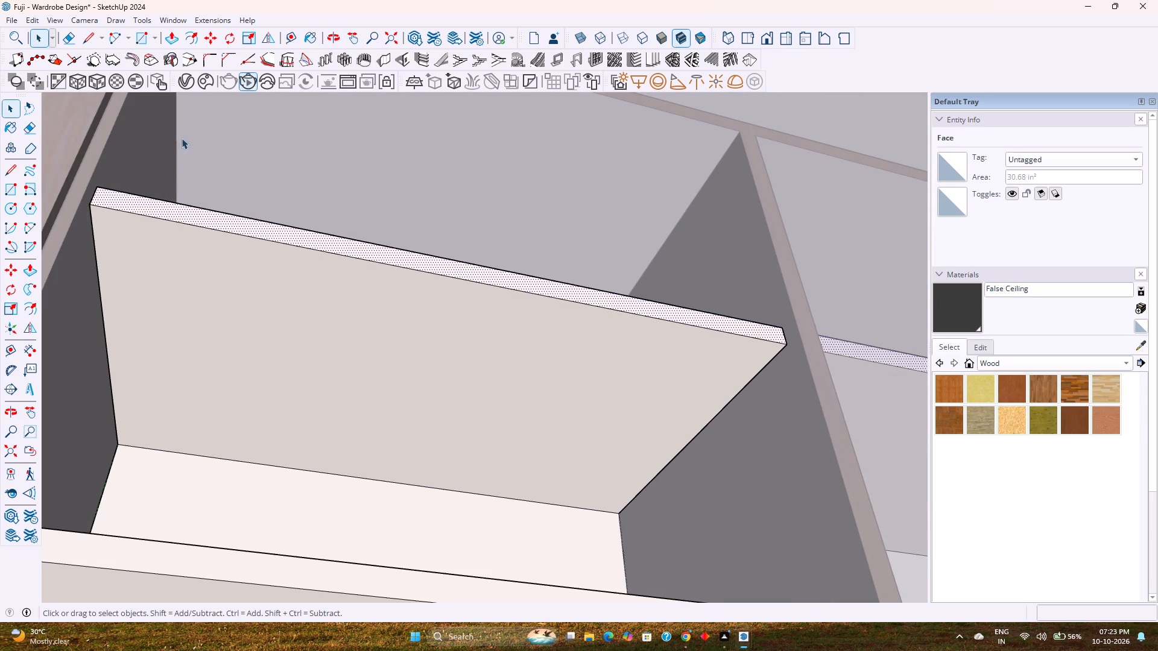
pyautogui.click(293, 38)
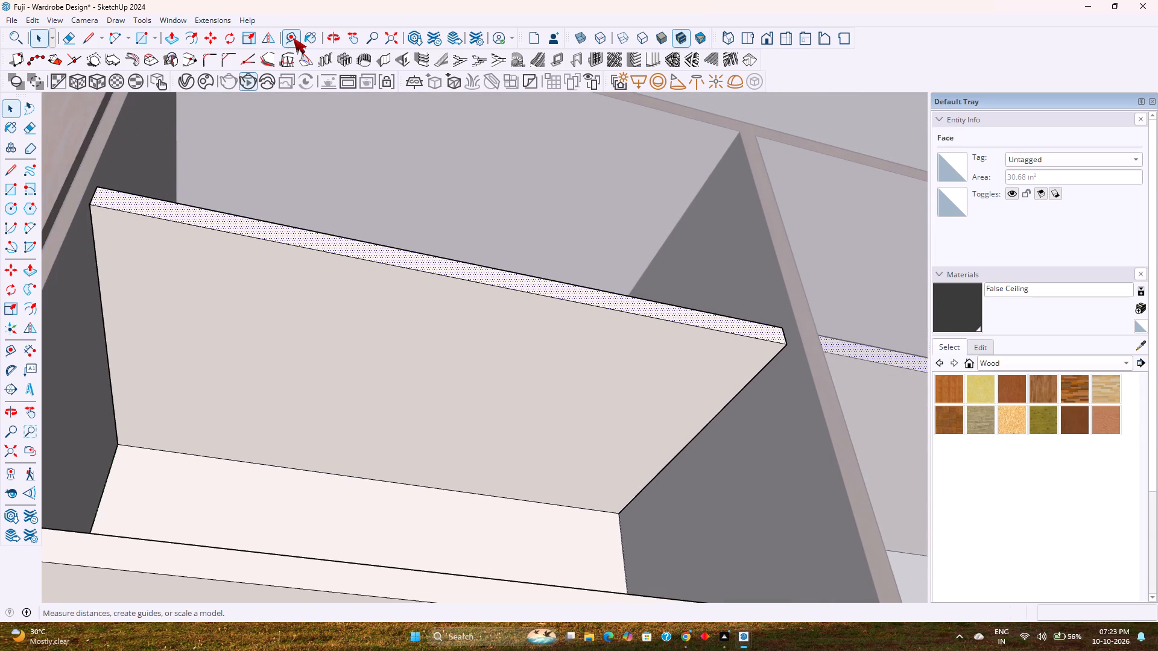
pyautogui.click(303, 250)
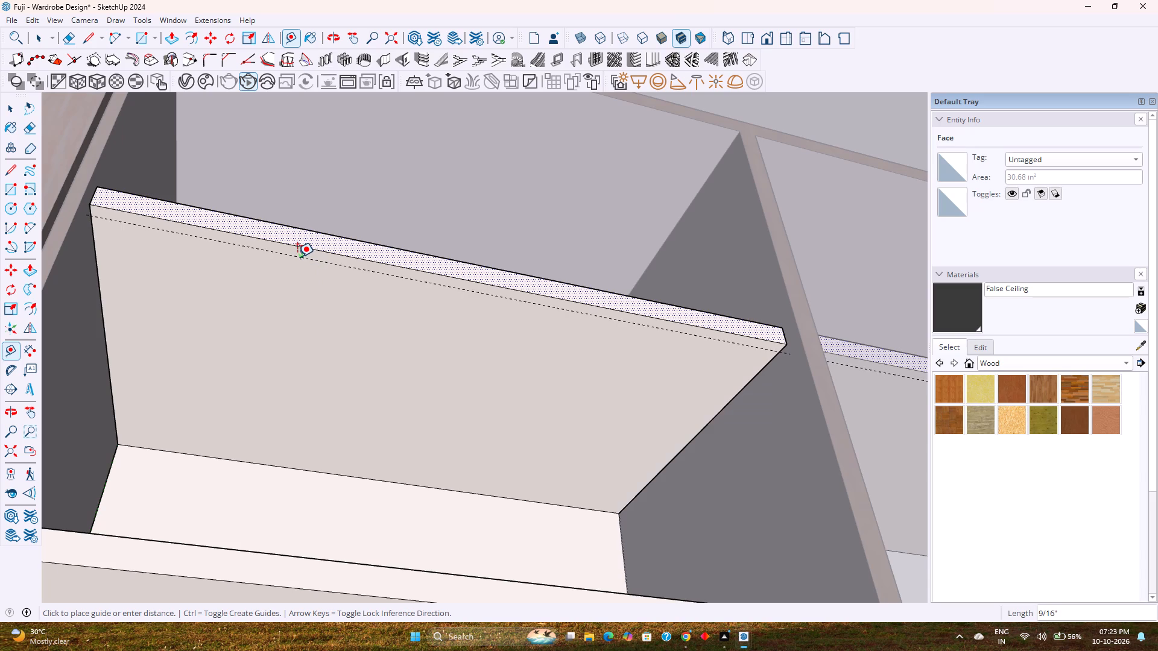
pyautogui.write('0.')
pyautogui.press('5')
pyautogui.press('Return')
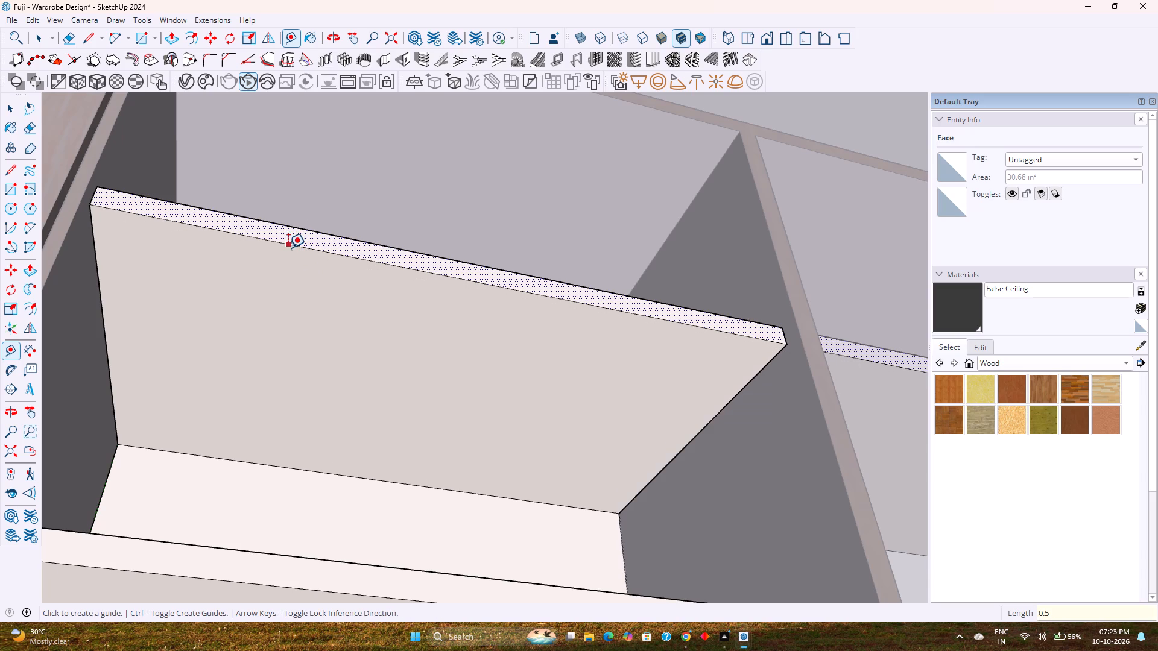
pyautogui.hotkey('ctrl', 'z')
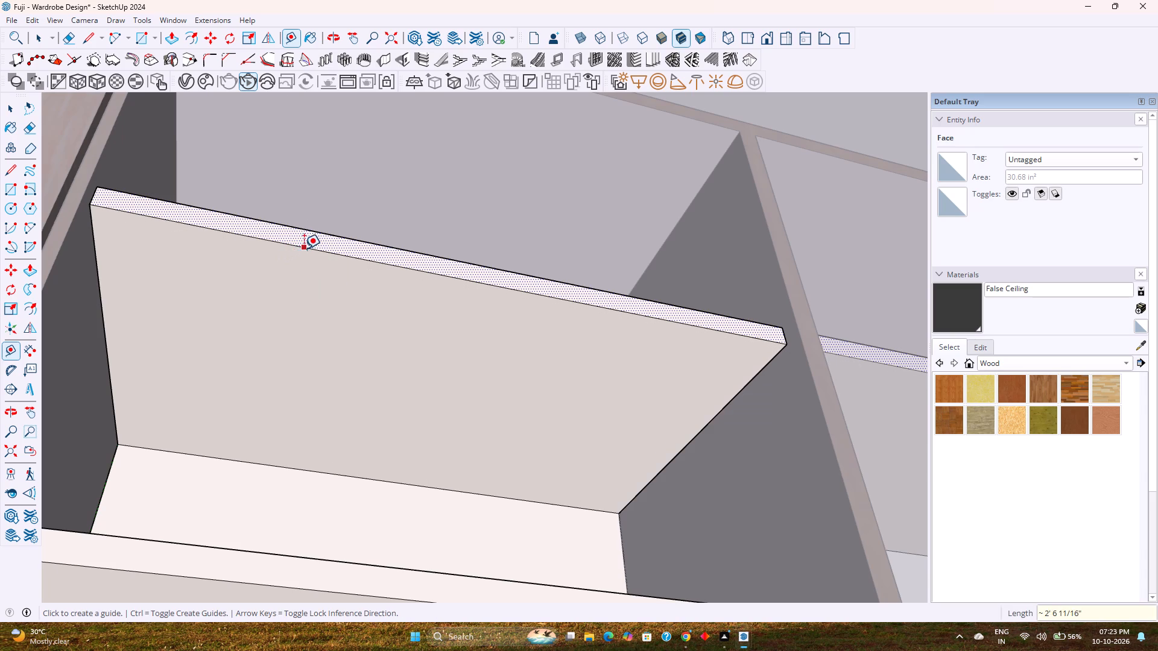
pyautogui.click(304, 248)
pyautogui.press('0')
pyautogui.press('.')
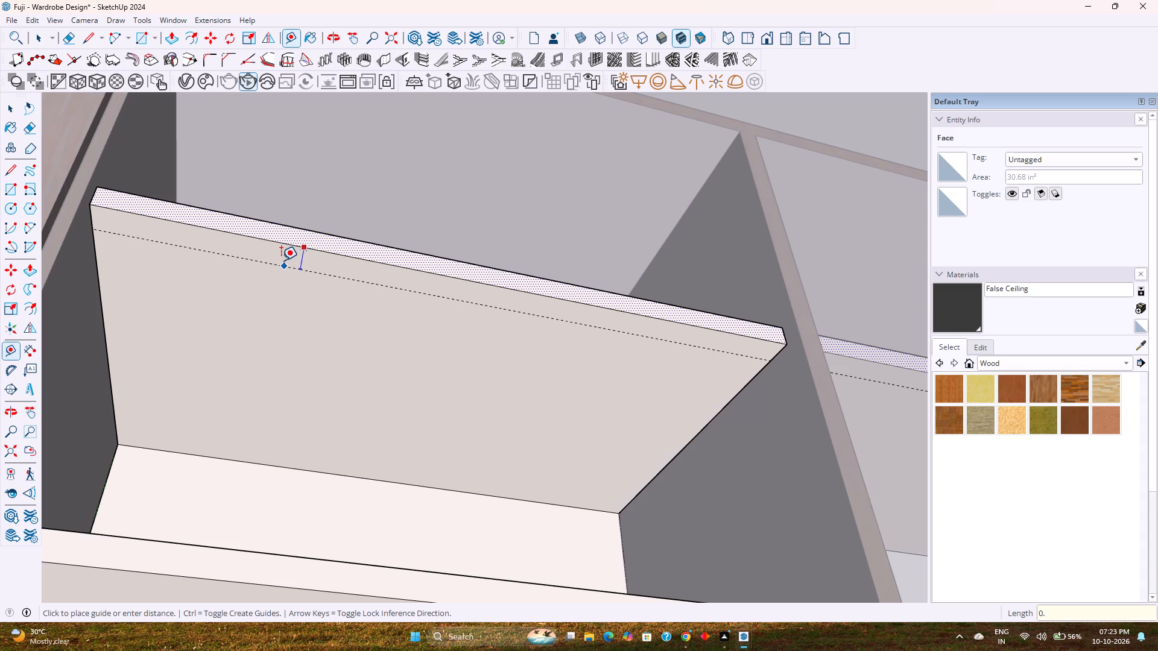
pyautogui.press('5')
pyautogui.press('Return')
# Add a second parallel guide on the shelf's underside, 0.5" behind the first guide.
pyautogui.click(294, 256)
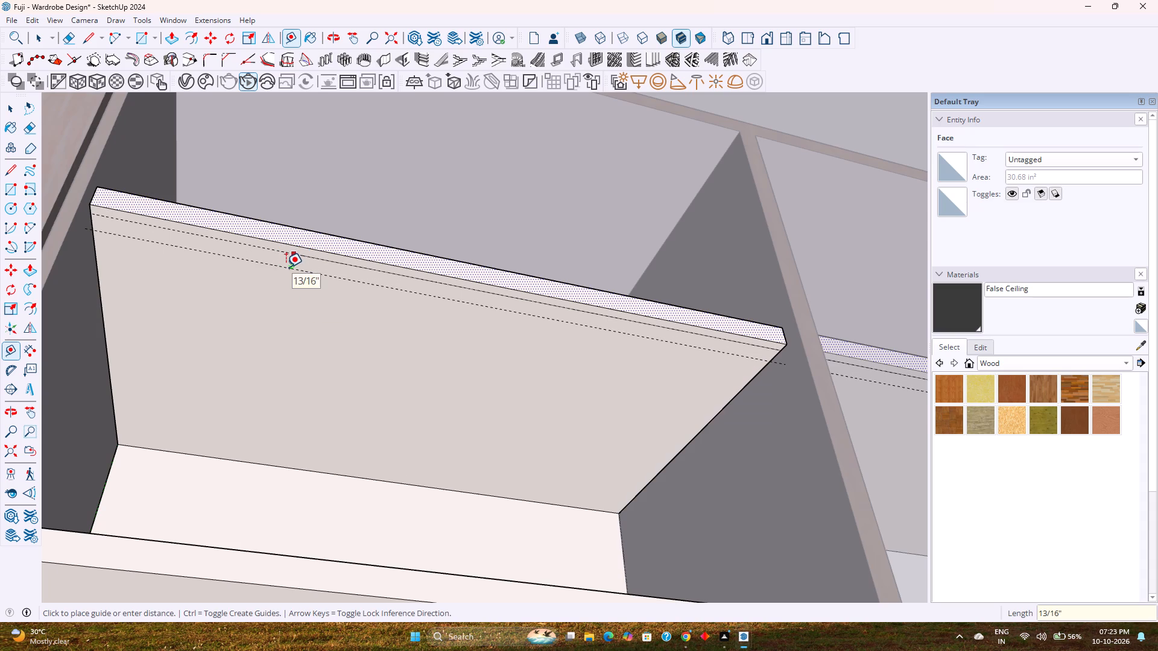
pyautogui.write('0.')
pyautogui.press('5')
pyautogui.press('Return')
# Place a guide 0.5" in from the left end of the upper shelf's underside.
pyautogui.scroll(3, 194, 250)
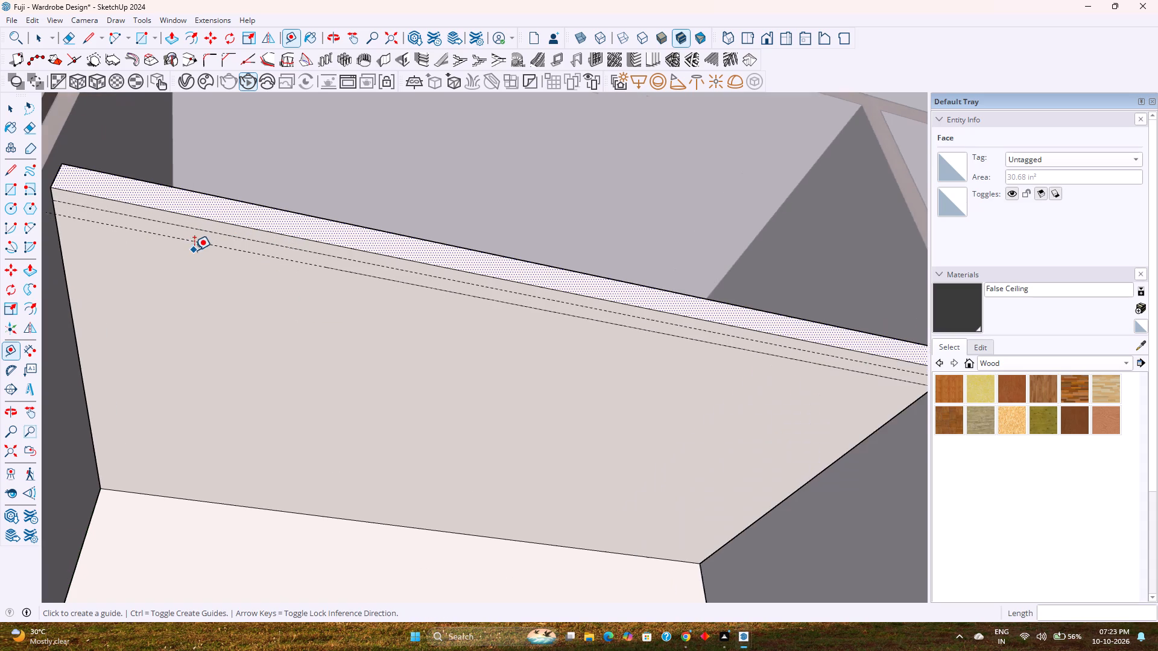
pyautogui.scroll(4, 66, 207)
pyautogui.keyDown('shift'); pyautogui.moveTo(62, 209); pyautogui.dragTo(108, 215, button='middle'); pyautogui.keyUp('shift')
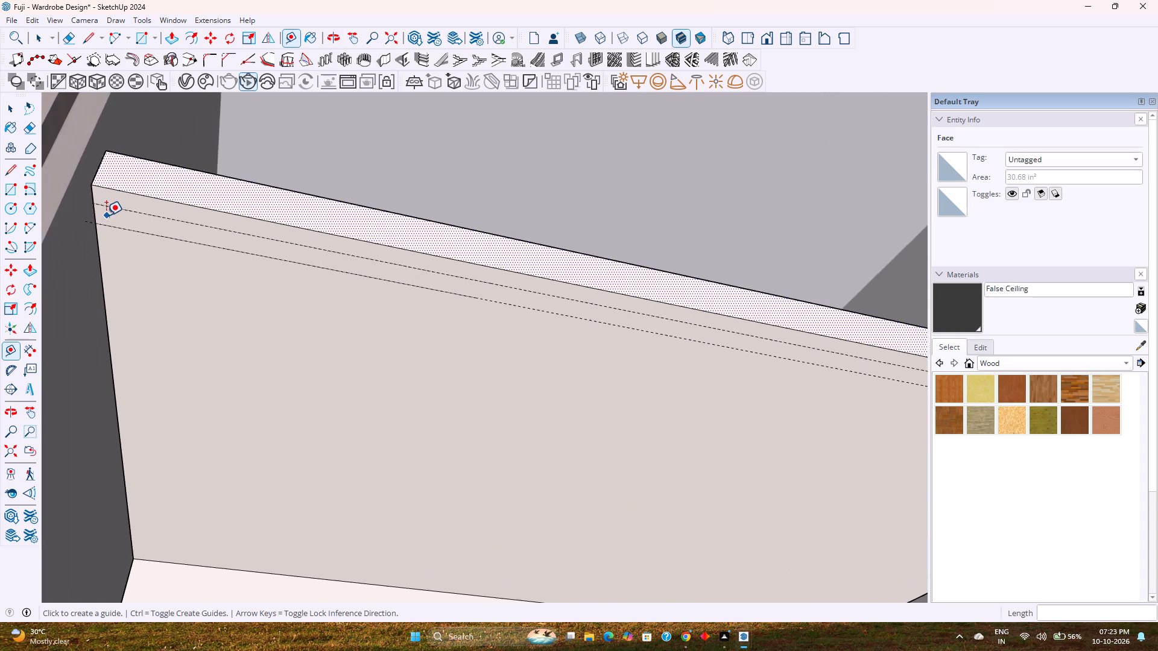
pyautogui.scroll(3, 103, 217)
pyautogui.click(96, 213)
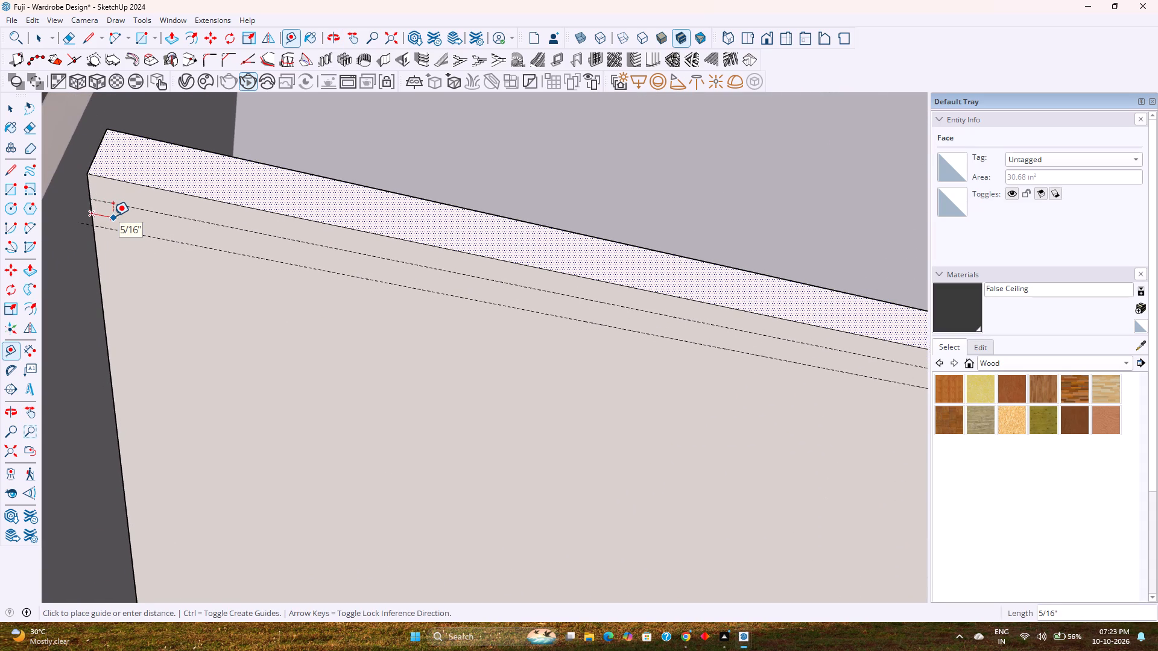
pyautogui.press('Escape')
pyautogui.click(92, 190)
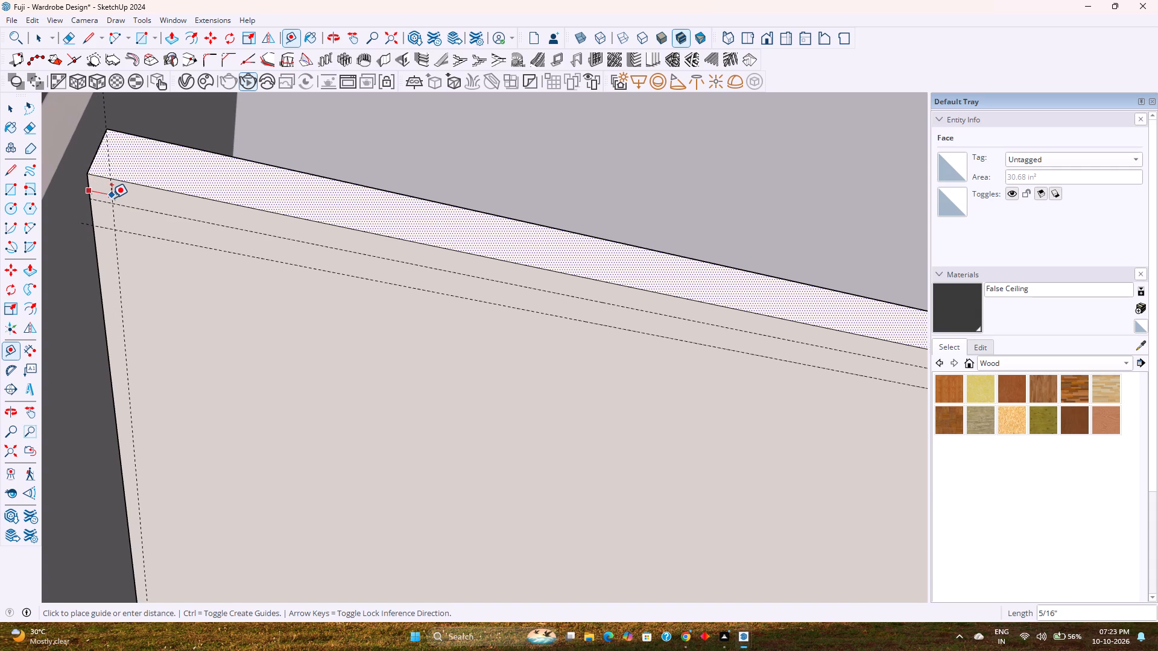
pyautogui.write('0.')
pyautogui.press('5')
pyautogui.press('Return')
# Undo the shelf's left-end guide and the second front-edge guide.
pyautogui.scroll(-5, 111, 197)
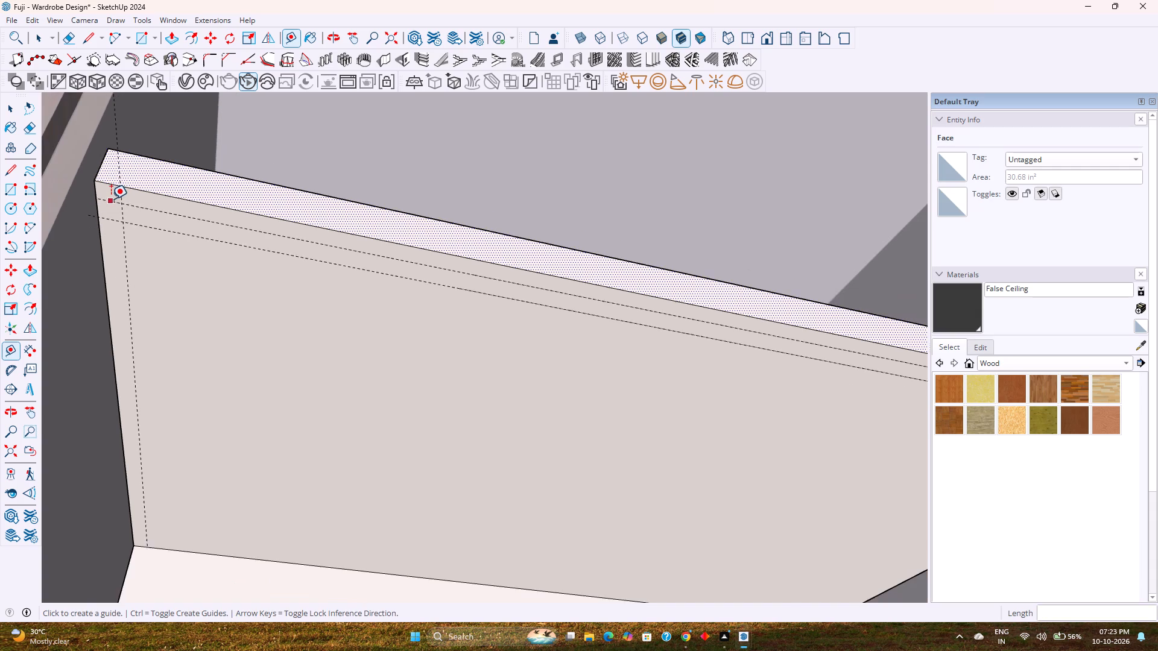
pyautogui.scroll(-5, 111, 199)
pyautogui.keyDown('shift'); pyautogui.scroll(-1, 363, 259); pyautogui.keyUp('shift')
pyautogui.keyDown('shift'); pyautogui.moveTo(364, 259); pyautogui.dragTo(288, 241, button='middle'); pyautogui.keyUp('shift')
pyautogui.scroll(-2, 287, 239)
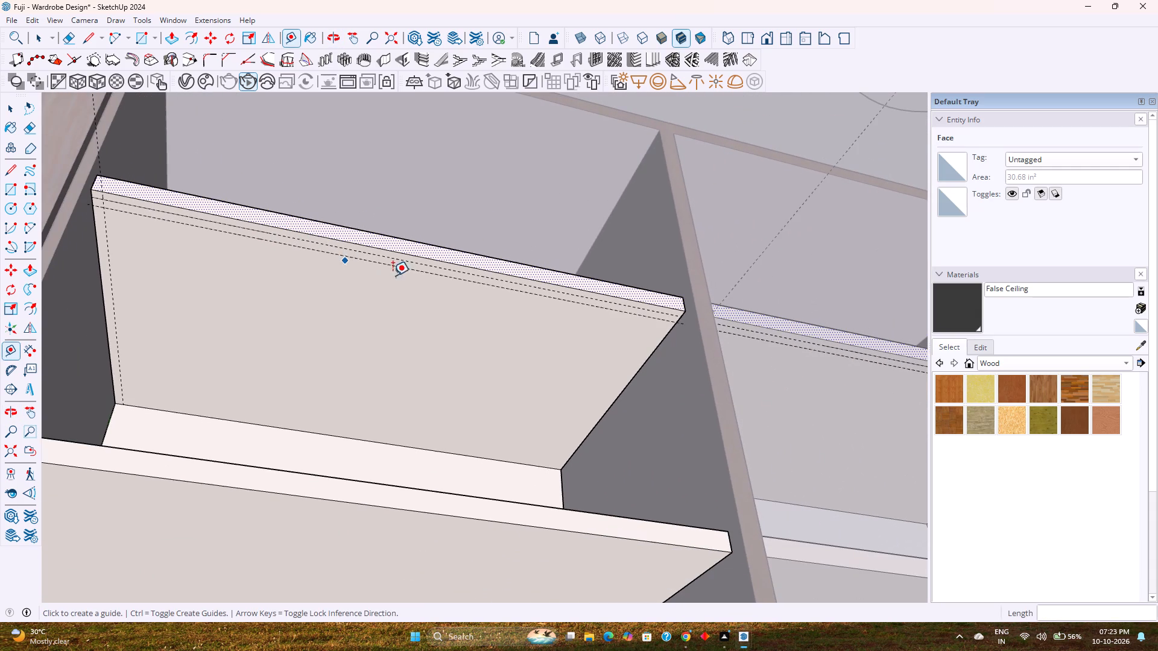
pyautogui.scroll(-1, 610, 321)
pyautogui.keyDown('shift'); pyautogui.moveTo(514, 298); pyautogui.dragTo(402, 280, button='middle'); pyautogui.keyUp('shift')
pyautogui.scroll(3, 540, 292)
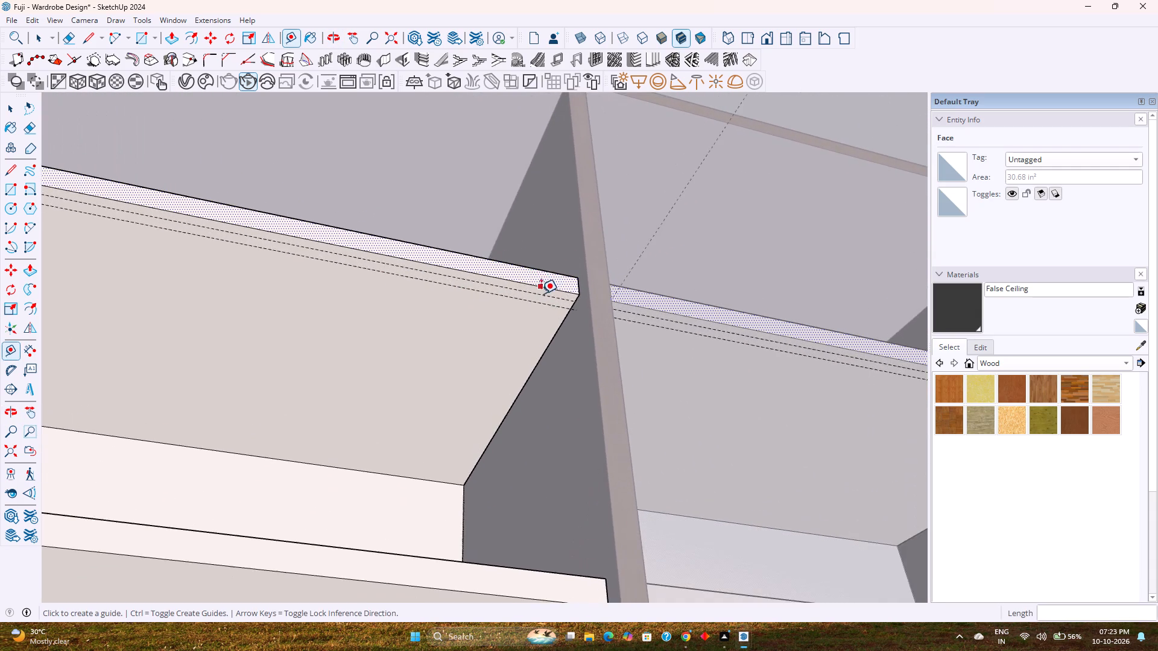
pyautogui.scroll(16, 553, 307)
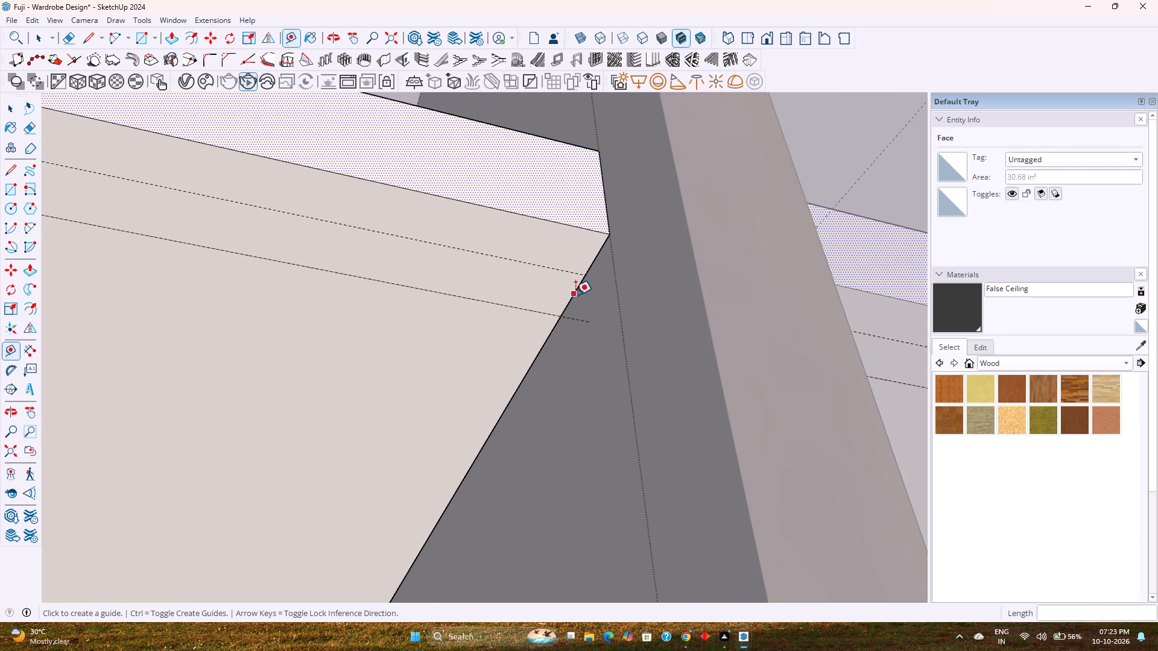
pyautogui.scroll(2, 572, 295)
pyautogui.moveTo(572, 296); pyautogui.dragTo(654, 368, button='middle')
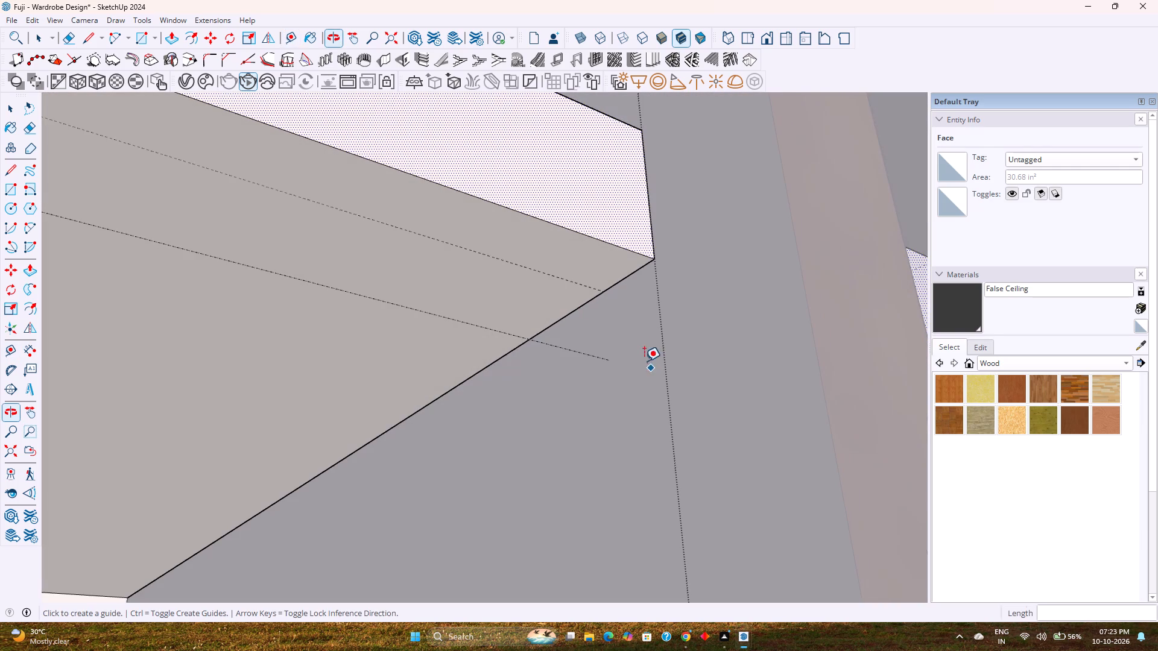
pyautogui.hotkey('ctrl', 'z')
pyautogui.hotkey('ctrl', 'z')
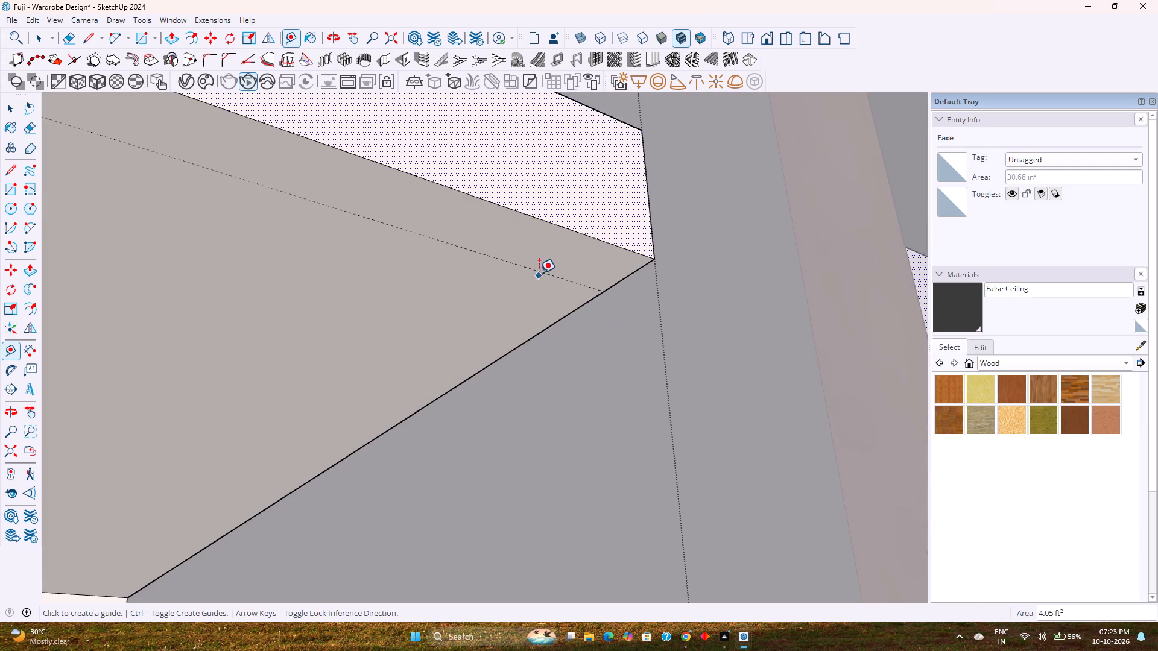
# Place a parallel guide on the shelf's underside, 0.5" behind the remaining front-edge guide.
pyautogui.click(536, 271)
pyautogui.press('0')
pyautogui.press('.')
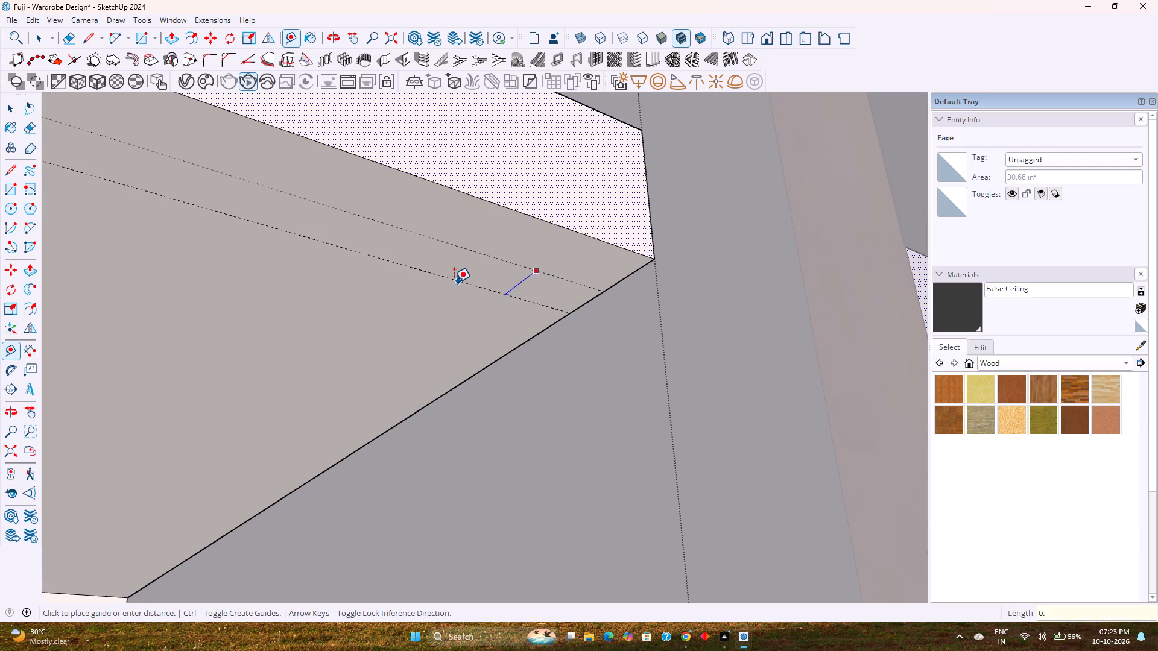
pyautogui.press('5')
pyautogui.press('Return')
# Place a guide 0.5" in from the right end of the upper shelf's underside and leave the Tape Measure tool.
pyautogui.click(573, 311)
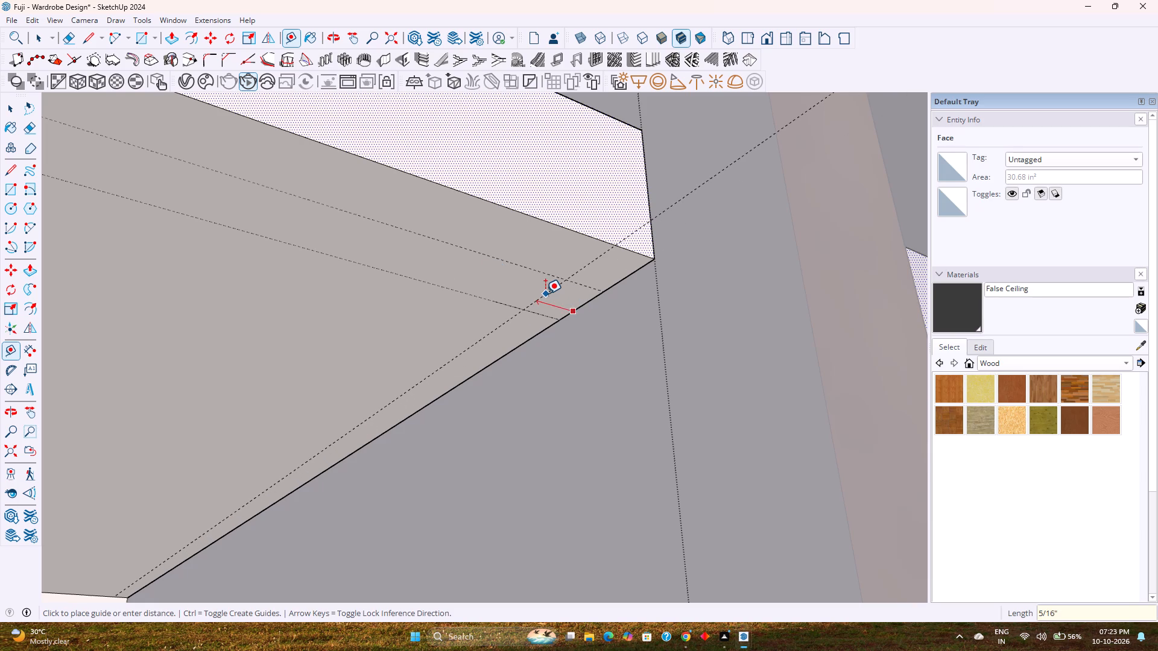
pyautogui.write('0.5')
pyautogui.press('Return')
pyautogui.scroll(-9, 540, 290)
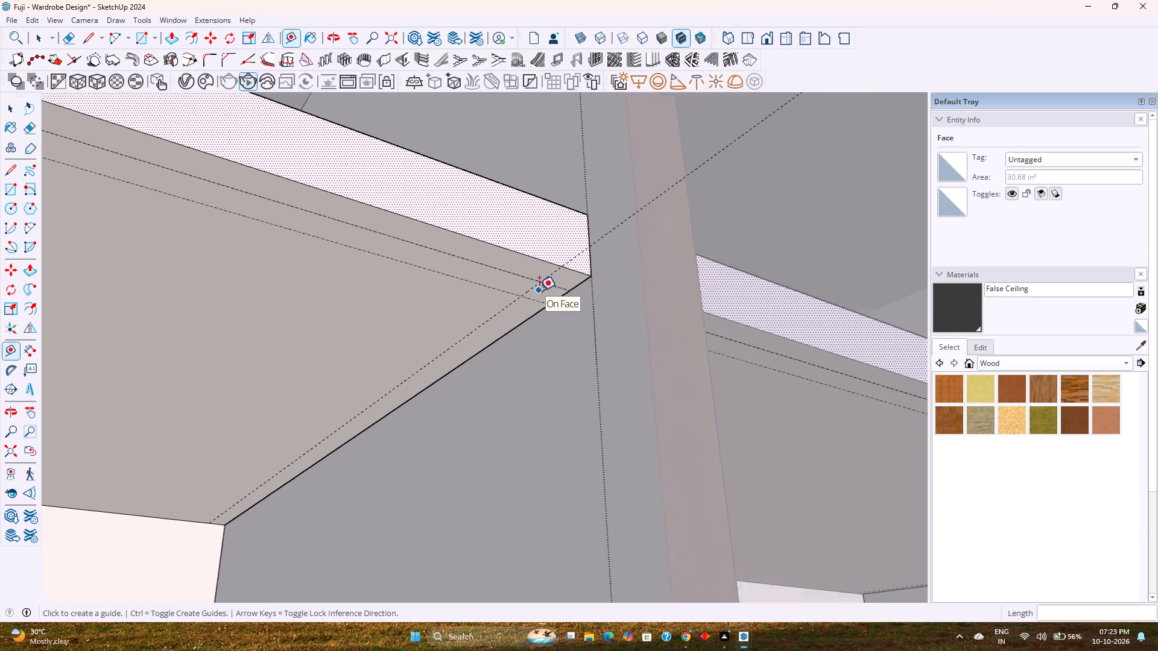
pyautogui.keyDown('shift'); pyautogui.moveTo(497, 297); pyautogui.dragTo(612, 303, button='middle'); pyautogui.keyUp('shift')
pyautogui.scroll(-17, 612, 303)
pyautogui.keyDown('shift'); pyautogui.moveTo(612, 295); pyautogui.dragTo(622, 269, button='middle'); pyautogui.keyUp('shift')
pyautogui.scroll(-8, 622, 268)
pyautogui.keyDown('shift'); pyautogui.moveTo(622, 292); pyautogui.dragTo(624, 247, button='middle'); pyautogui.keyUp('shift')
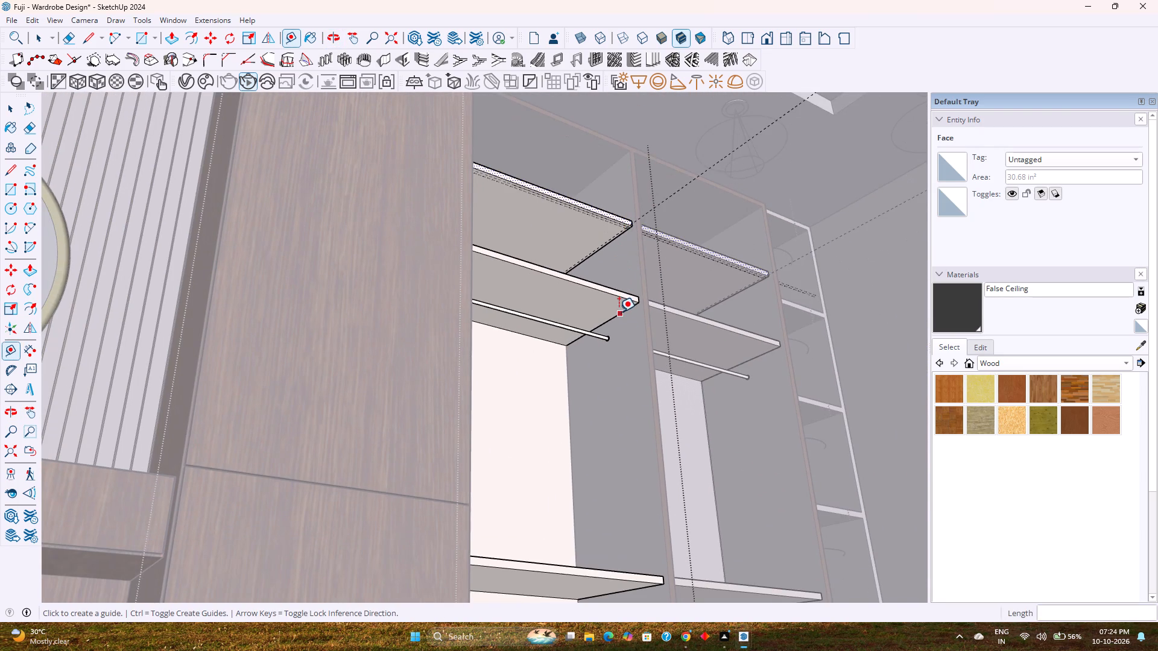
pyautogui.scroll(-1, 619, 312)
pyautogui.moveTo(619, 312); pyautogui.dragTo(534, 316, button='middle')
pyautogui.scroll(8, 465, 230)
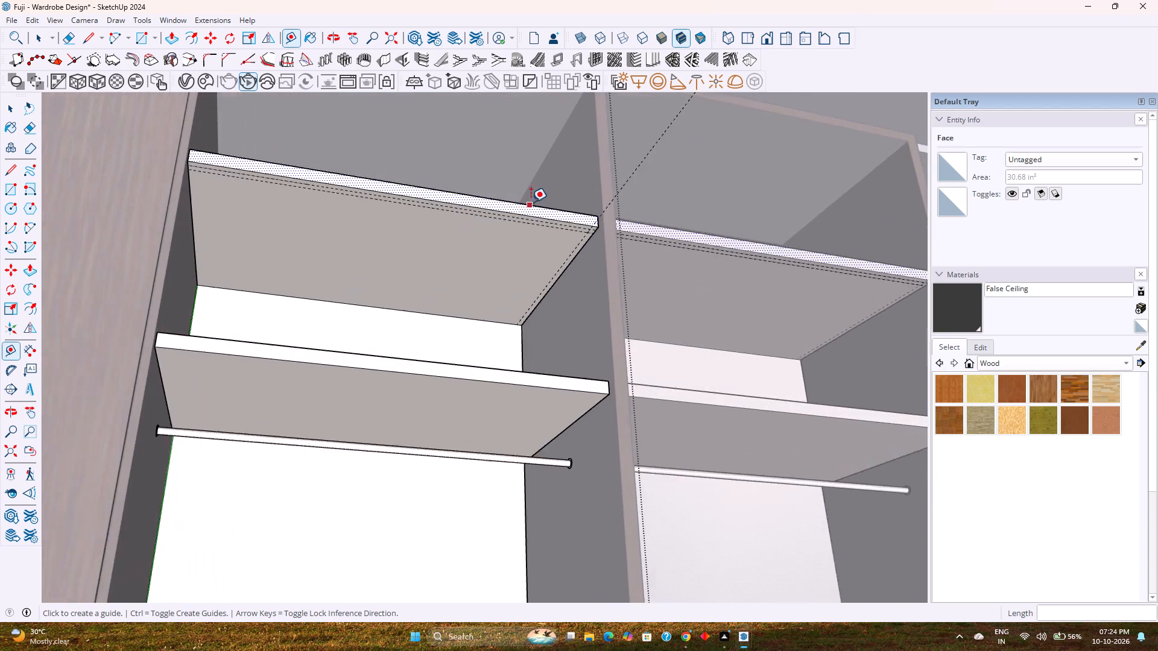
pyautogui.scroll(10, 531, 202)
pyautogui.press('space')
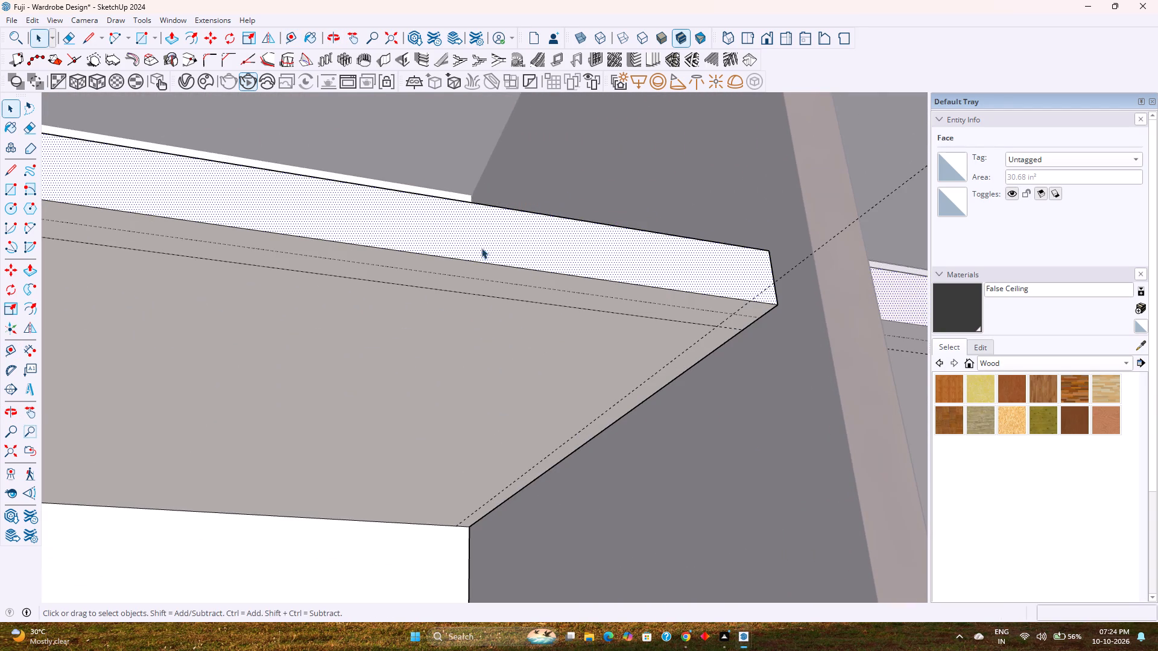
# Place a guide 0.5" in from the left end of the upper shelf's underside.
pyautogui.scroll(-3, 290, 183)
pyautogui.keyDown('shift'); pyautogui.moveTo(318, 238); pyautogui.dragTo(563, 212, button='middle'); pyautogui.keyUp('shift')
pyautogui.scroll(-4, 569, 215)
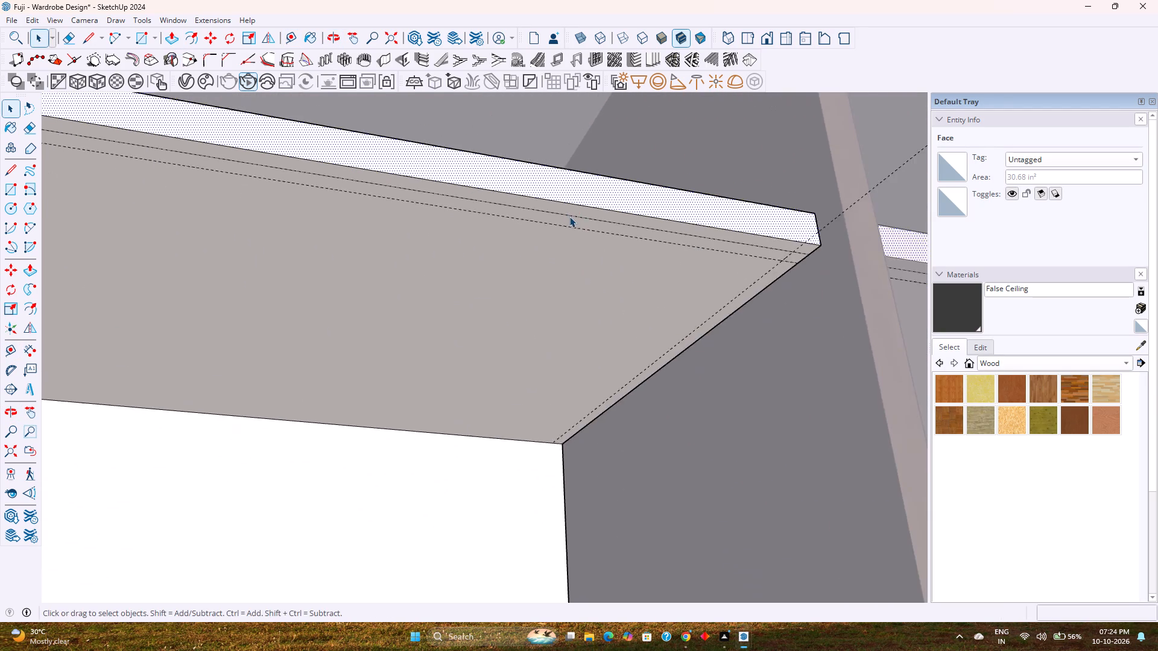
pyautogui.scroll(-6, 569, 216)
pyautogui.keyDown('shift'); pyautogui.moveTo(443, 224); pyautogui.dragTo(662, 260, button='middle'); pyautogui.keyUp('shift')
pyautogui.moveTo(362, 216); pyautogui.dragTo(261, 201, button='middle')
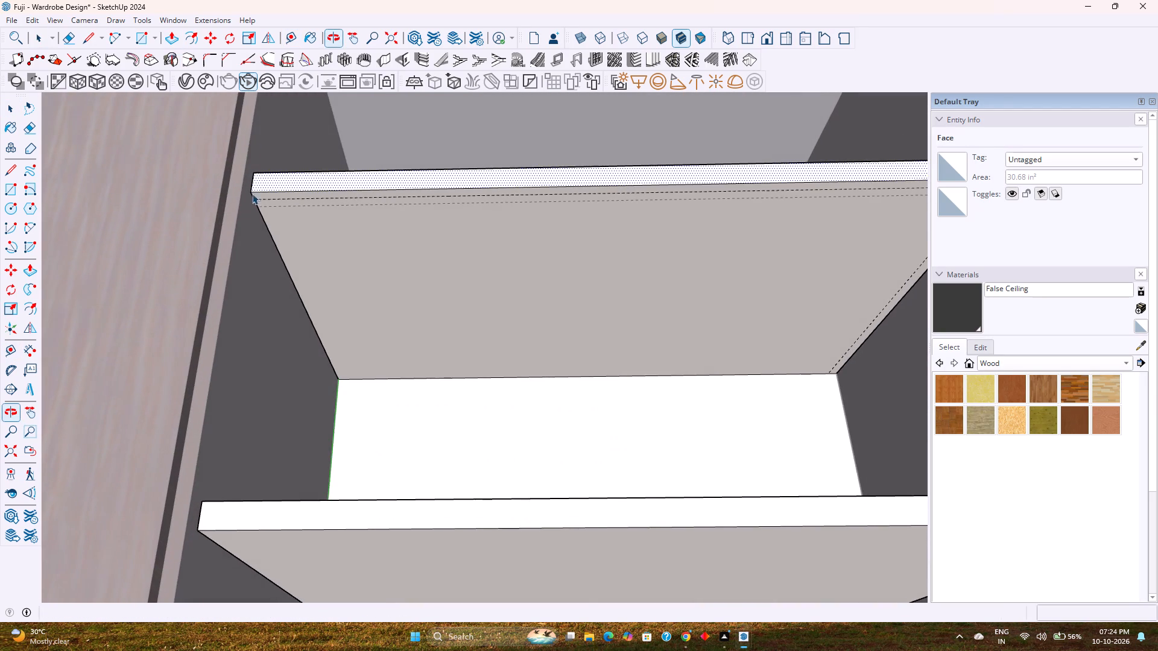
pyautogui.click(286, 41)
pyautogui.scroll(4, 282, 232)
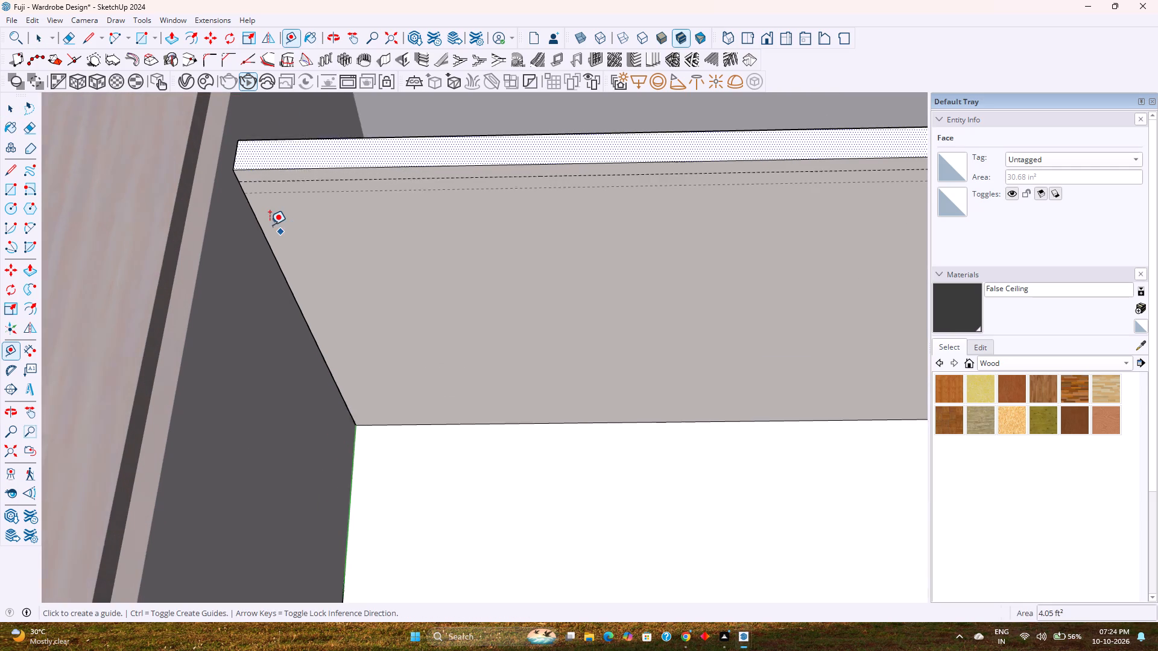
pyautogui.scroll(3, 270, 225)
pyautogui.click(258, 220)
pyautogui.press('0')
pyautogui.write('.5')
pyautogui.press('Return')
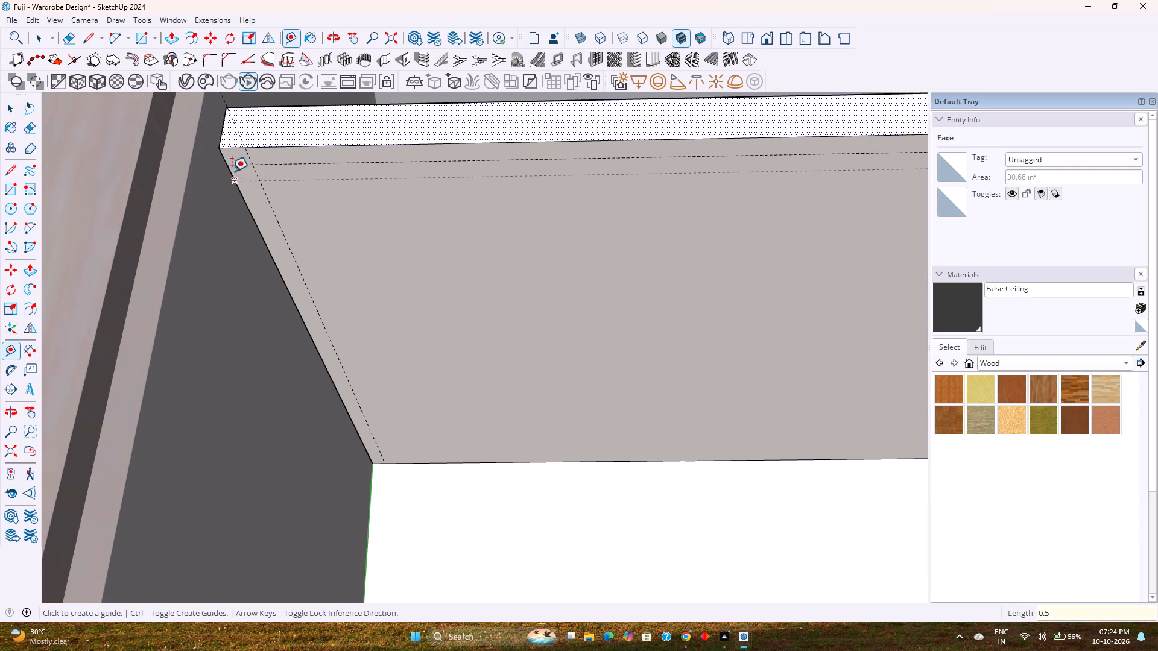
# Draw a strip rectangle about 2' 5 11/16" by 1/2" between the guide intersections on the upper shelf's underside.
pyautogui.press('r')
pyautogui.click(253, 165)
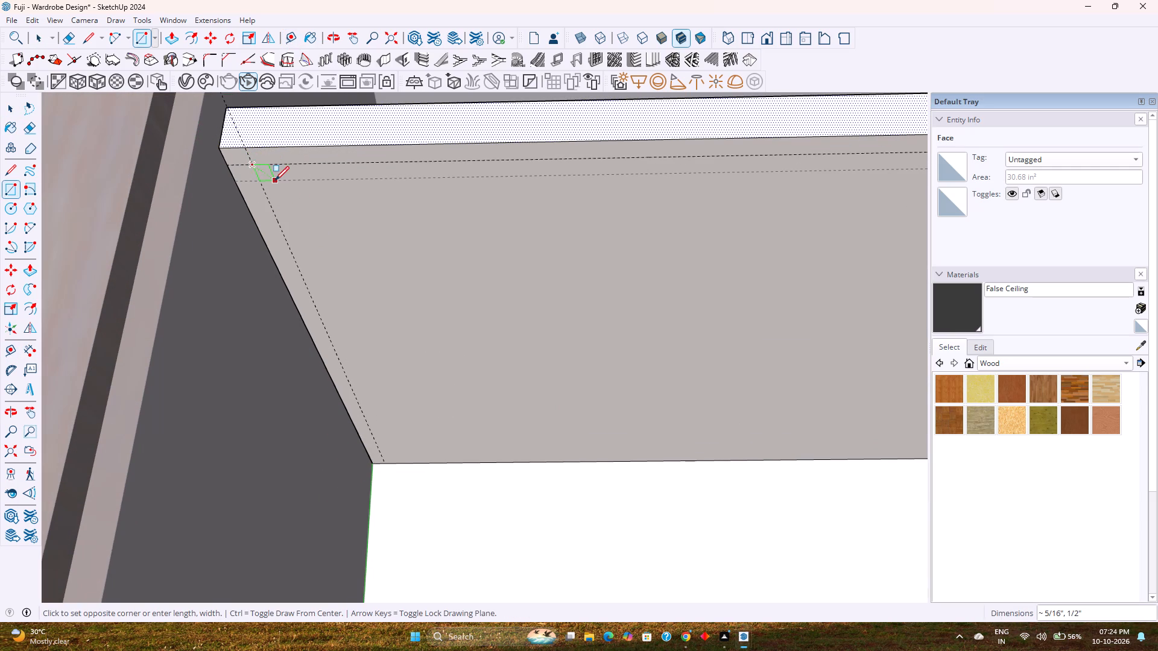
pyautogui.scroll(-9, 275, 180)
pyautogui.keyDown('shift'); pyautogui.moveTo(367, 199); pyautogui.dragTo(142, 209, button='middle'); pyautogui.keyUp('shift')
pyautogui.scroll(1, 693, 182)
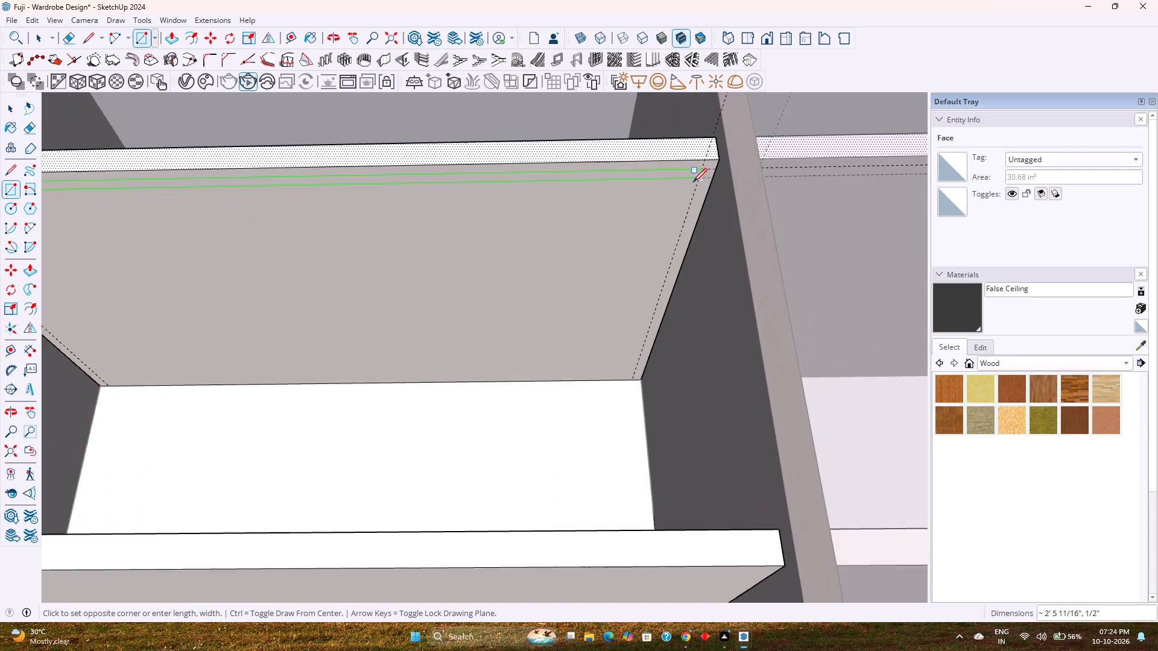
pyautogui.scroll(4, 693, 182)
pyautogui.click(705, 174)
pyautogui.press('space')
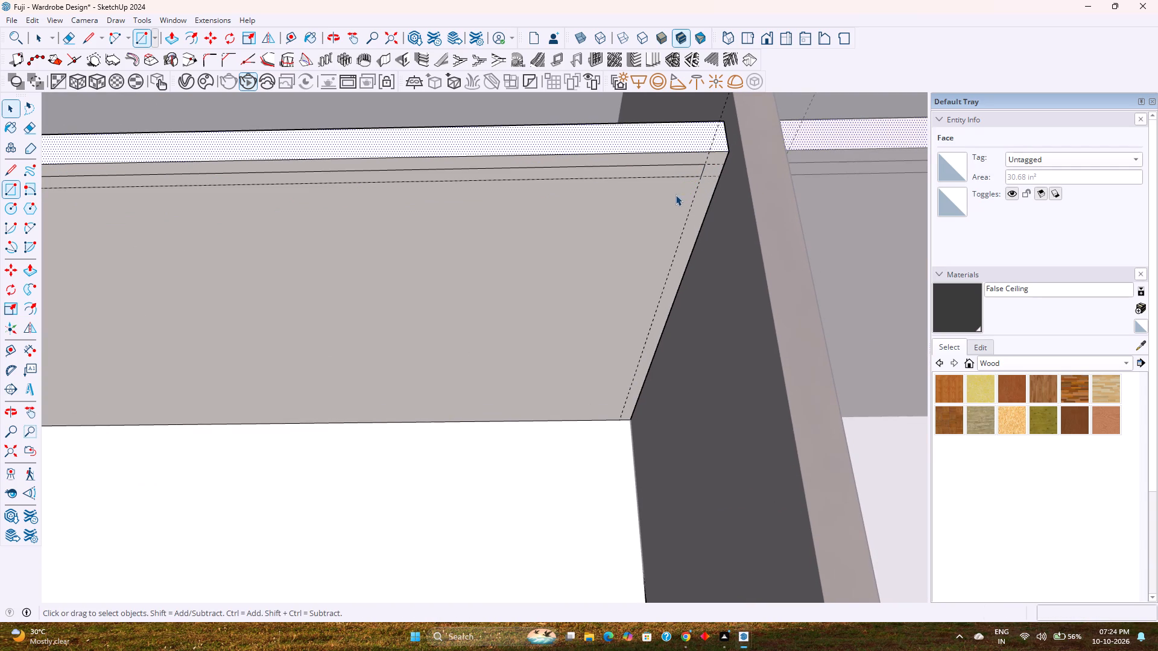
# Copy the strip rectangle 1' 2" down to the underside of the shelf above the hanging rod.
pyautogui.doubleClick(670, 174)
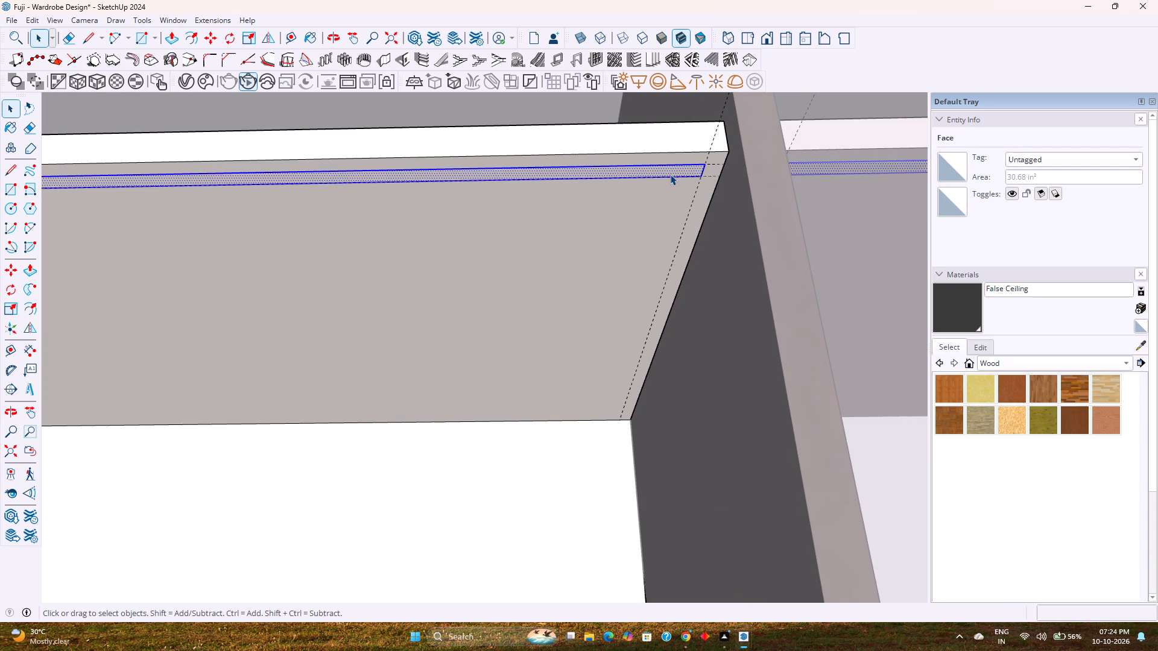
pyautogui.press('m')
pyautogui.click(730, 150)
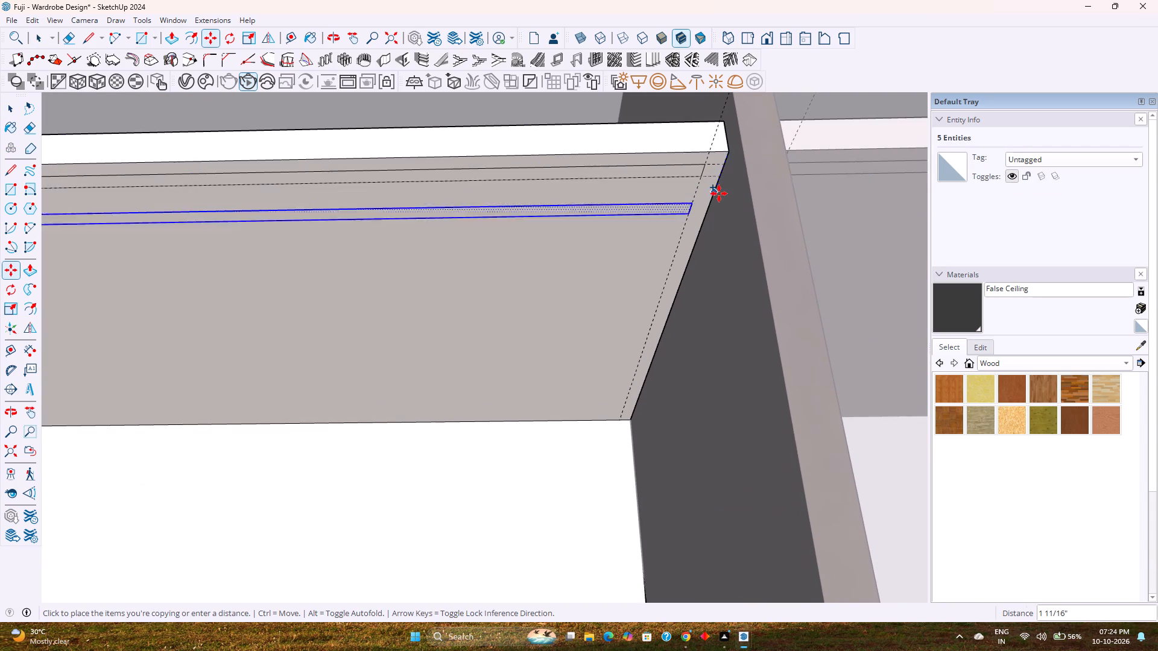
pyautogui.scroll(-10, 719, 193)
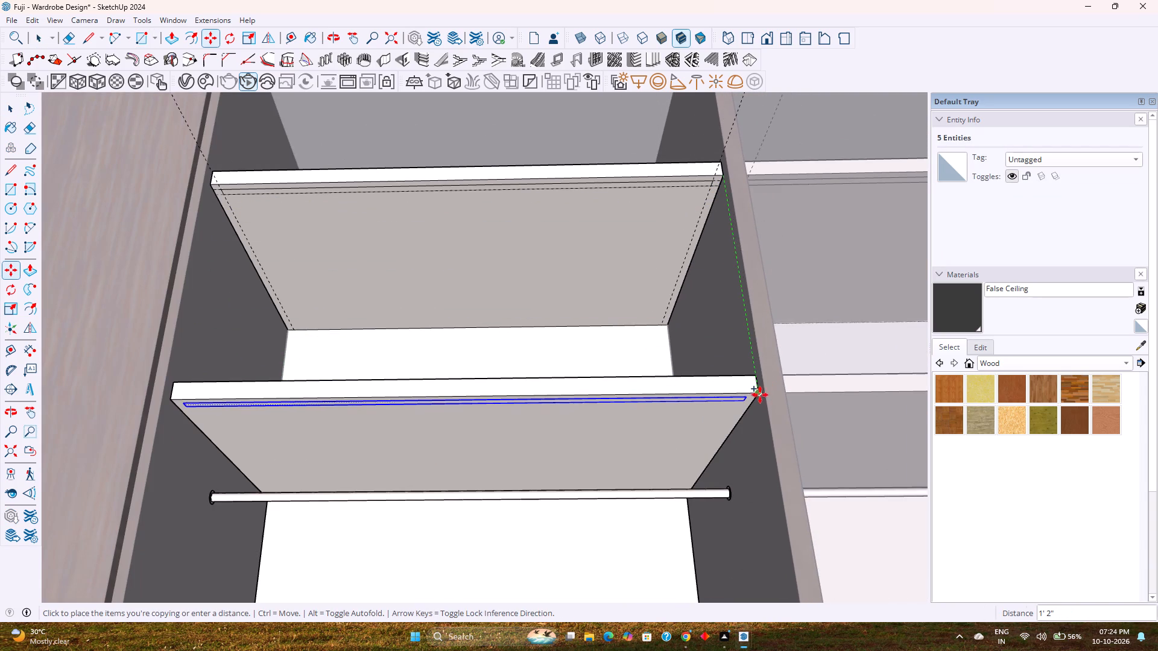
pyautogui.scroll(7, 760, 394)
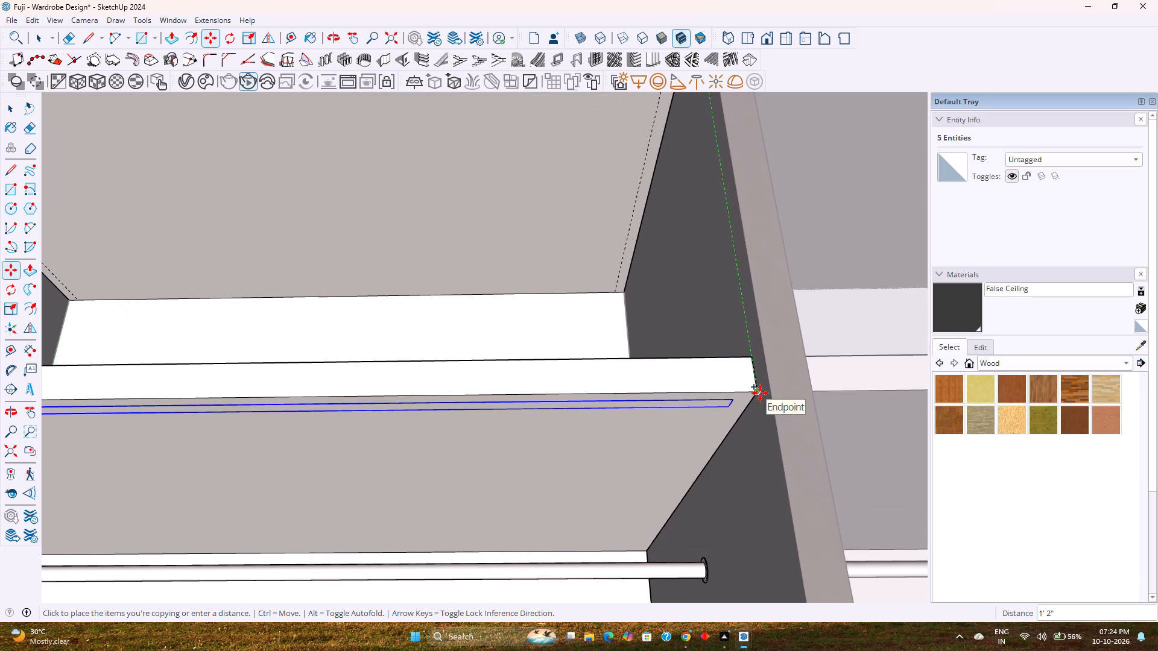
pyautogui.click(760, 393)
# Copy the strip rectangle 3' 6 1/2" down to the underside of the first shelf below the hanging space.
pyautogui.click(758, 390)
pyautogui.scroll(-4, 758, 396)
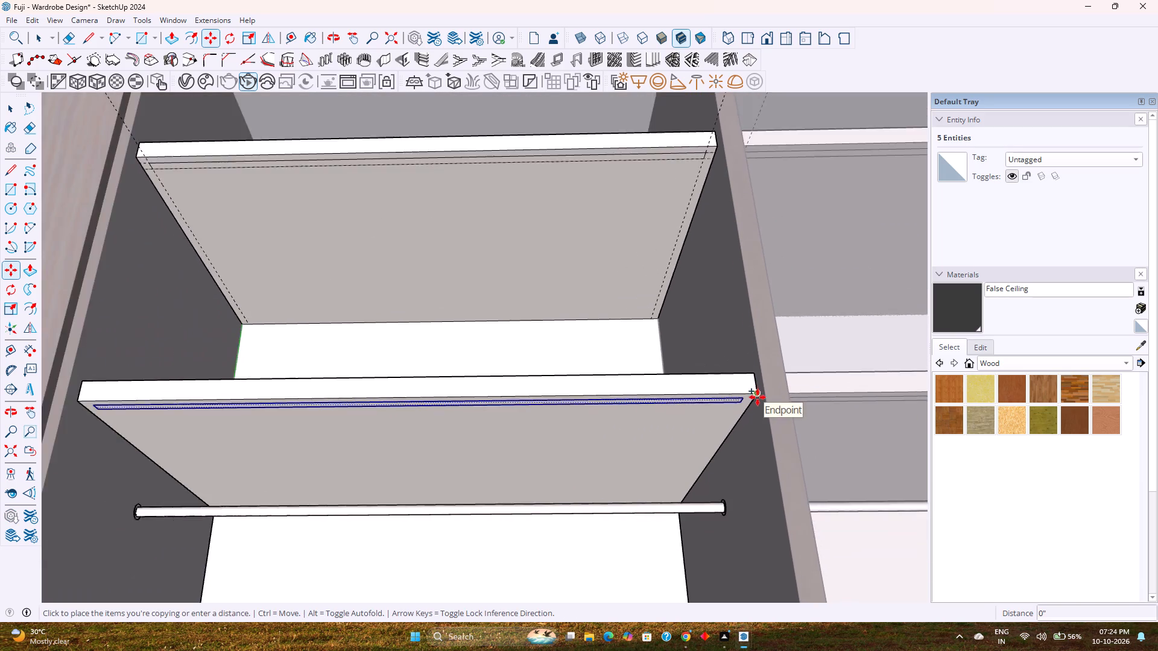
pyautogui.scroll(-6, 758, 397)
pyautogui.keyDown('shift'); pyautogui.moveTo(745, 477); pyautogui.dragTo(647, 184, button='middle'); pyautogui.keyUp('shift')
pyautogui.scroll(-3, 645, 186)
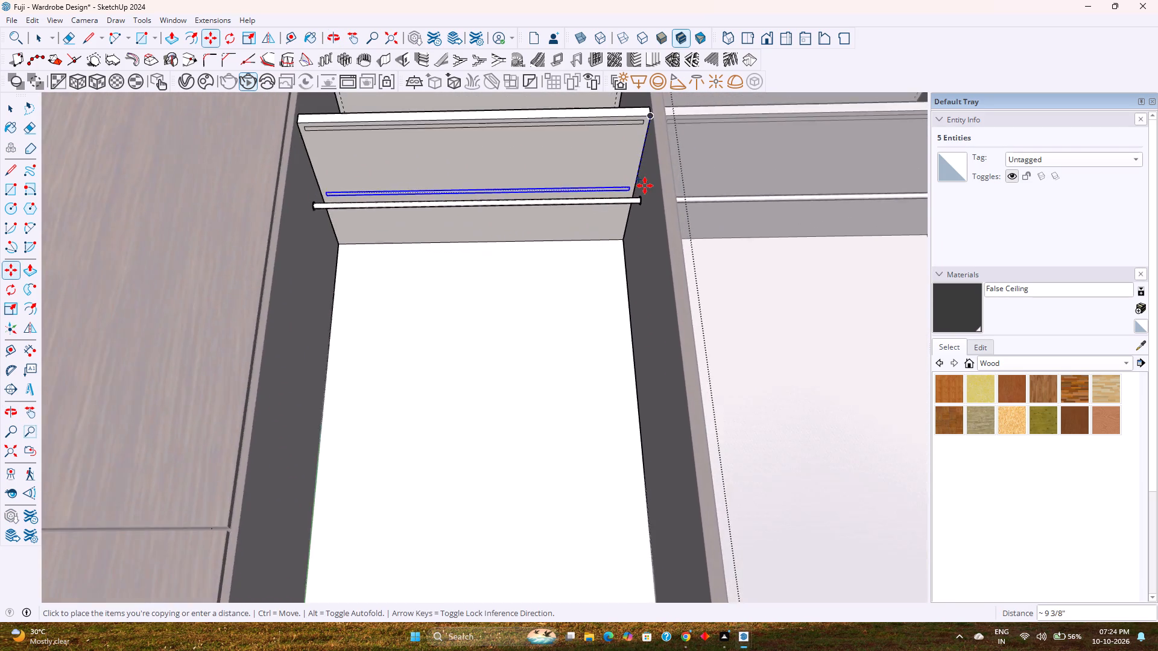
pyautogui.scroll(-5, 645, 186)
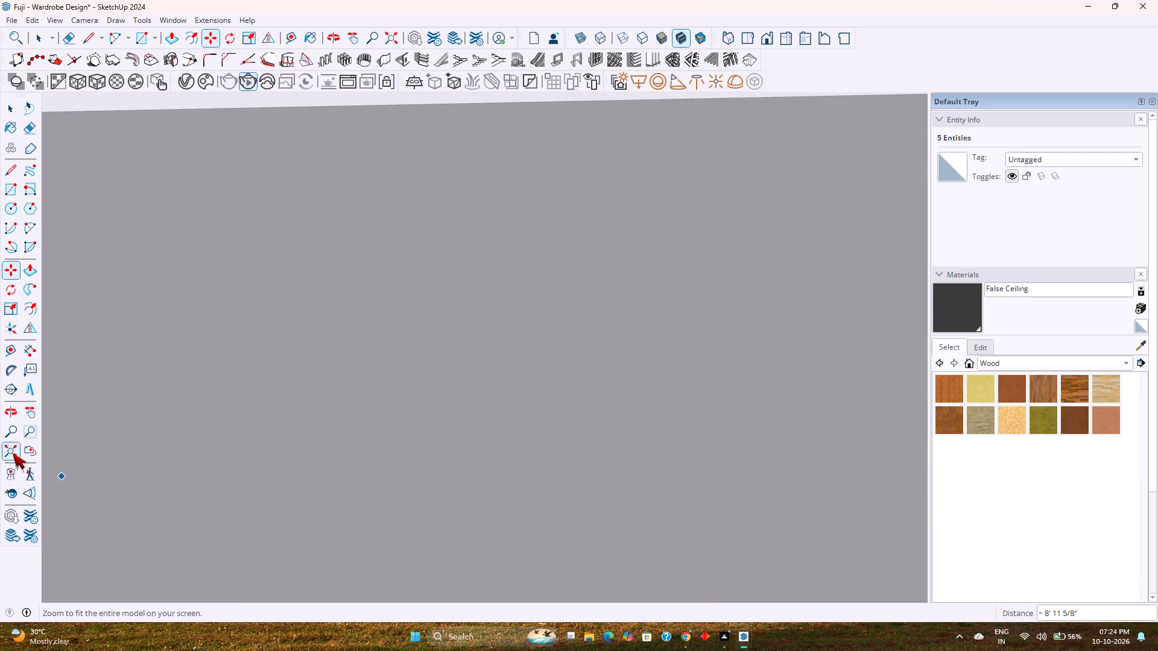
pyautogui.click(13, 453)
pyautogui.keyDown('shift'); pyautogui.moveTo(593, 442); pyautogui.dragTo(576, 363, button='middle'); pyautogui.keyUp('shift')
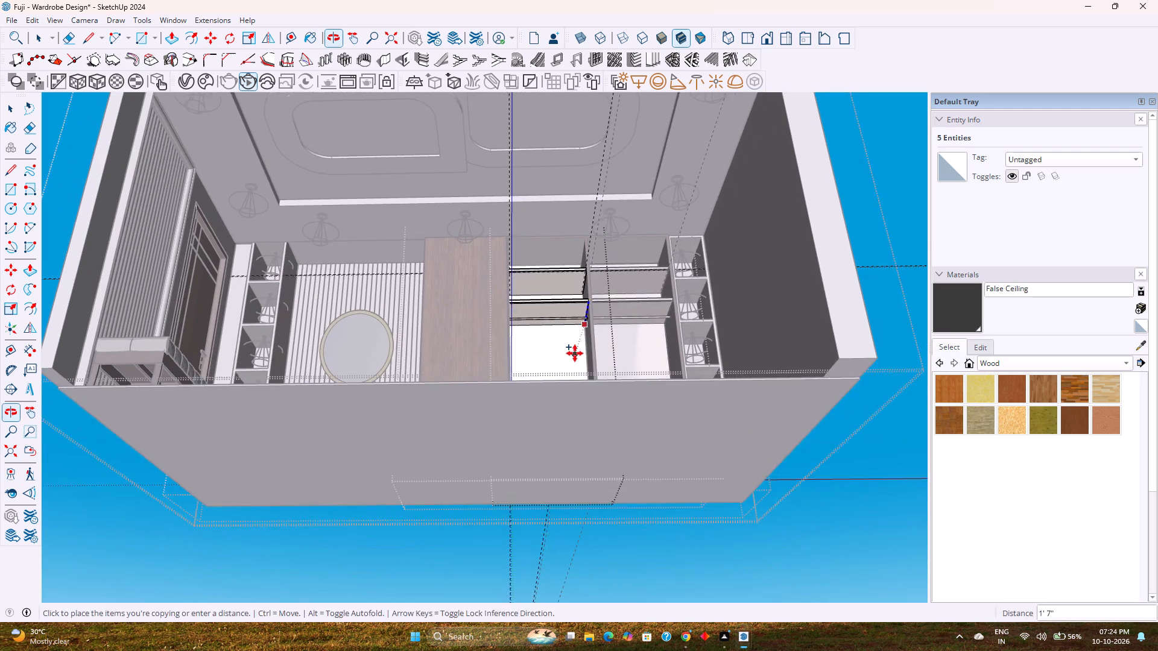
pyautogui.moveTo(575, 353); pyautogui.dragTo(581, 433, button='middle')
pyautogui.scroll(7, 571, 380)
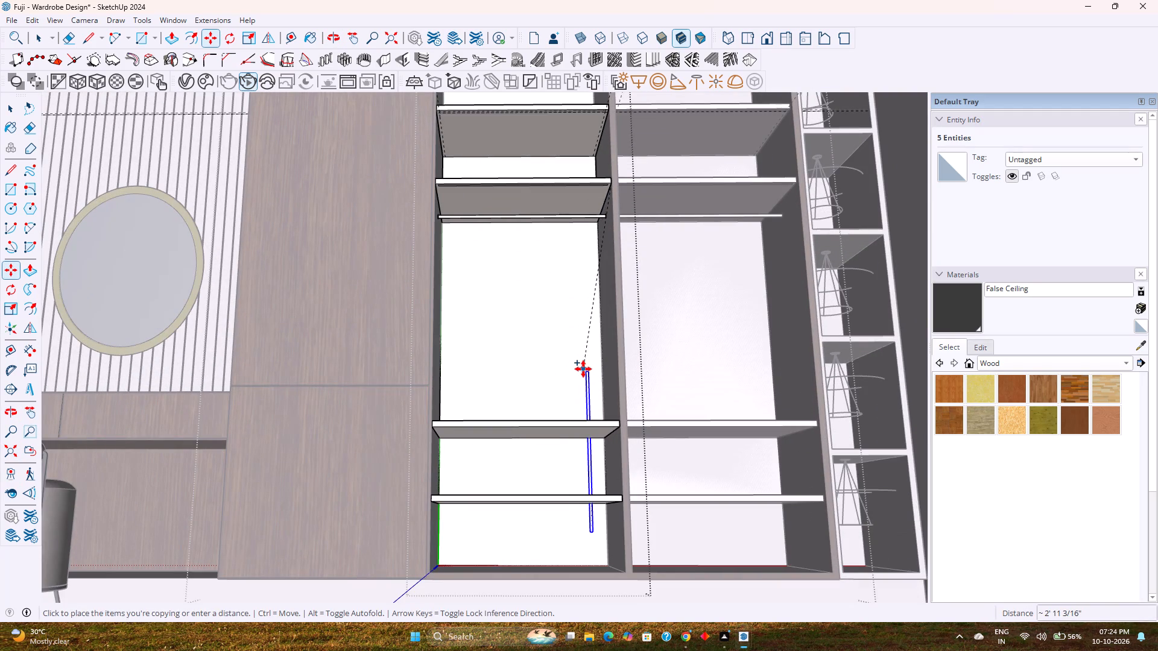
pyautogui.keyDown('shift'); pyautogui.moveTo(589, 354); pyautogui.dragTo(594, 498, button='middle'); pyautogui.keyUp('shift')
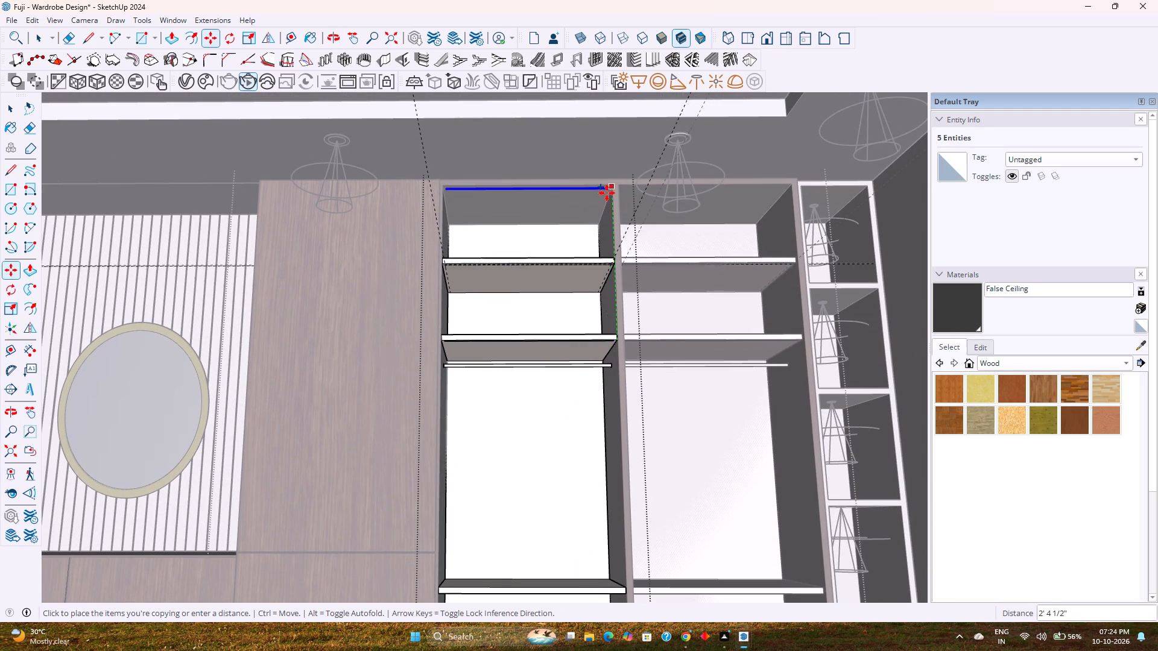
pyautogui.scroll(2, 603, 193)
pyautogui.scroll(-3, 603, 193)
pyautogui.keyDown('shift'); pyautogui.moveTo(599, 344); pyautogui.dragTo(596, 248, button='middle'); pyautogui.keyUp('shift')
pyautogui.scroll(9, 615, 455)
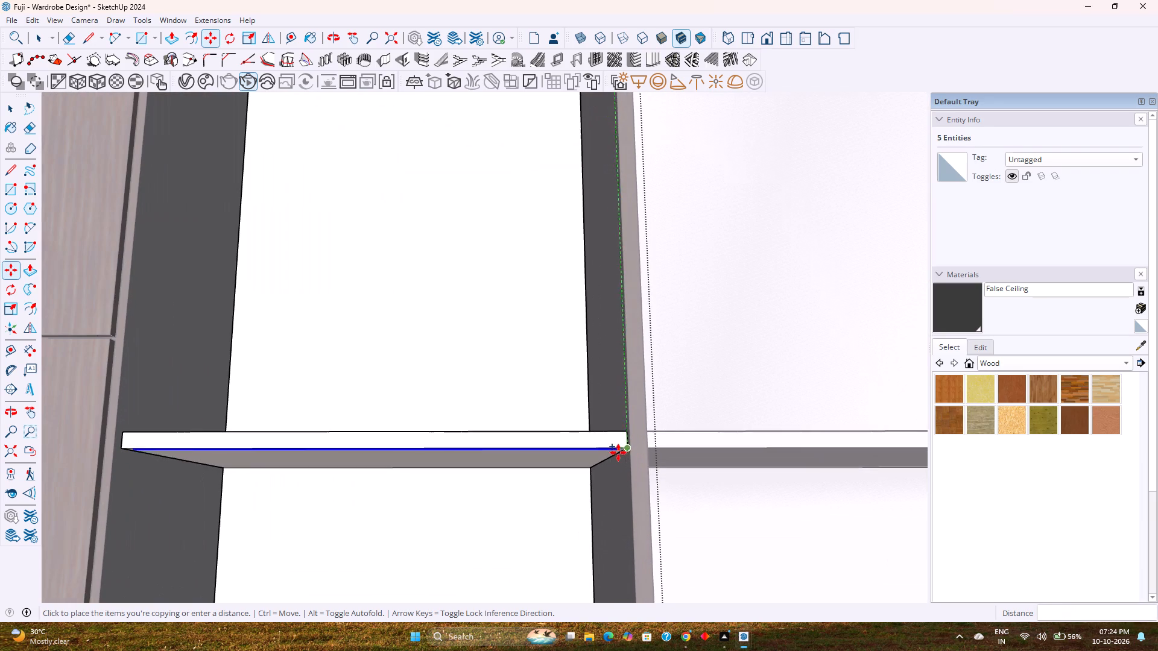
pyautogui.scroll(11, 618, 453)
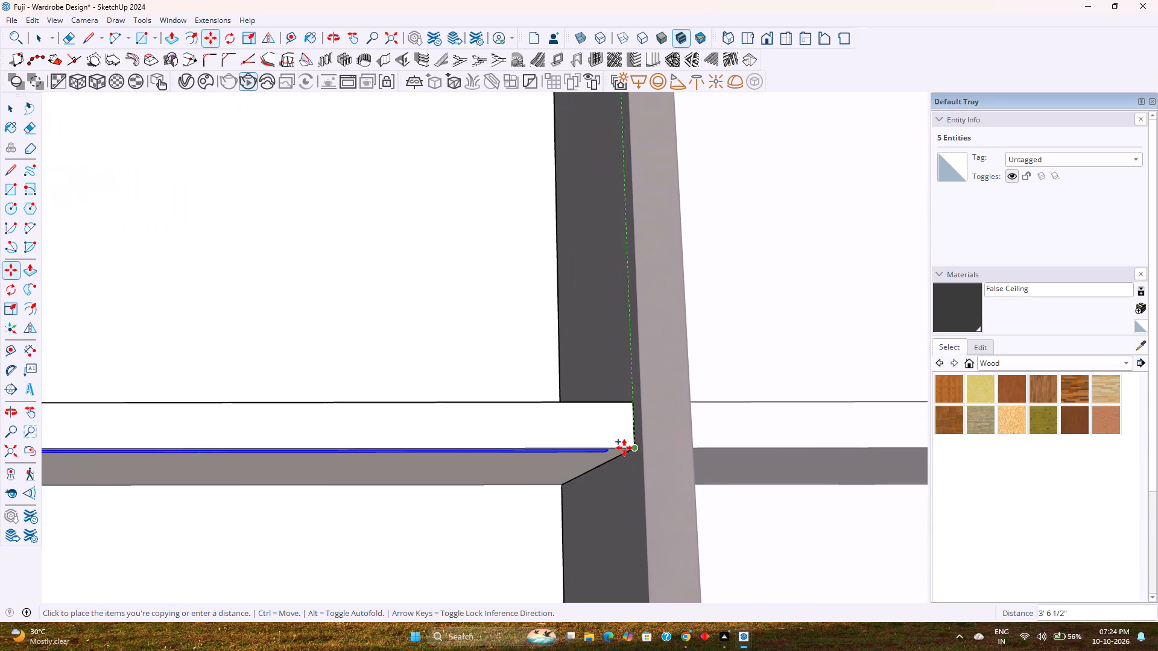
pyautogui.click(633, 447)
# Copy the strip rectangle 1' down to the underside of the lowest shelf and leave the Move tool.
pyautogui.scroll(-1, 632, 445)
pyautogui.keyDown('shift'); pyautogui.moveTo(625, 438); pyautogui.dragTo(607, 298, button='middle'); pyautogui.keyUp('shift')
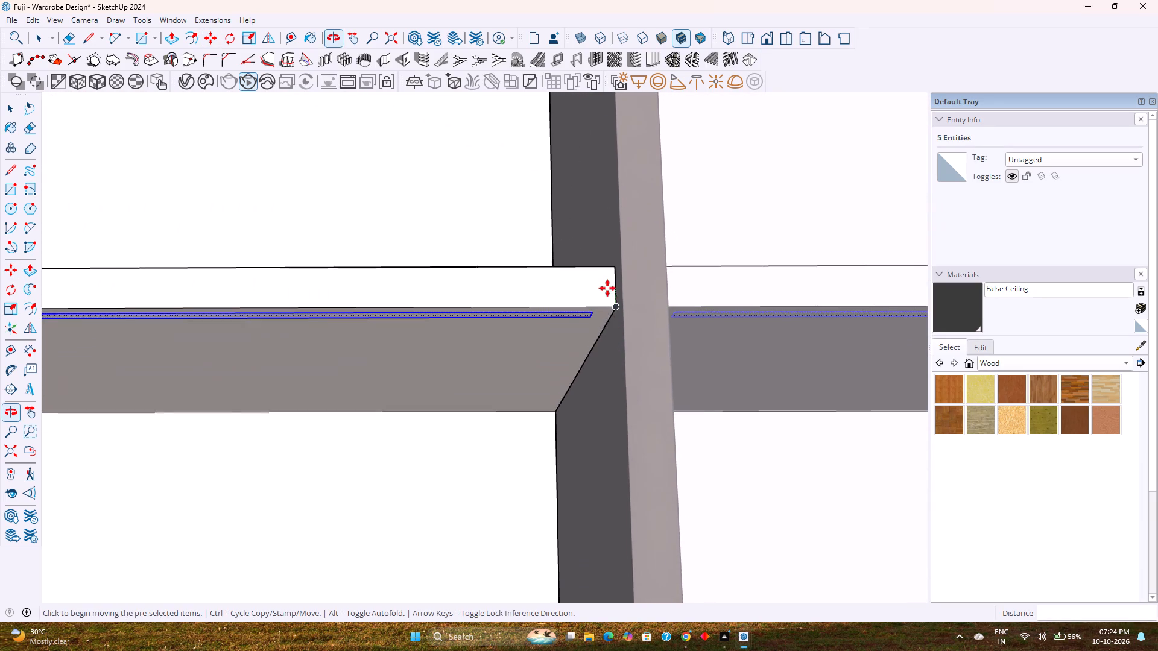
pyautogui.scroll(-10, 607, 288)
pyautogui.keyDown('shift'); pyautogui.moveTo(575, 333); pyautogui.dragTo(577, 256, button='middle'); pyautogui.keyUp('shift')
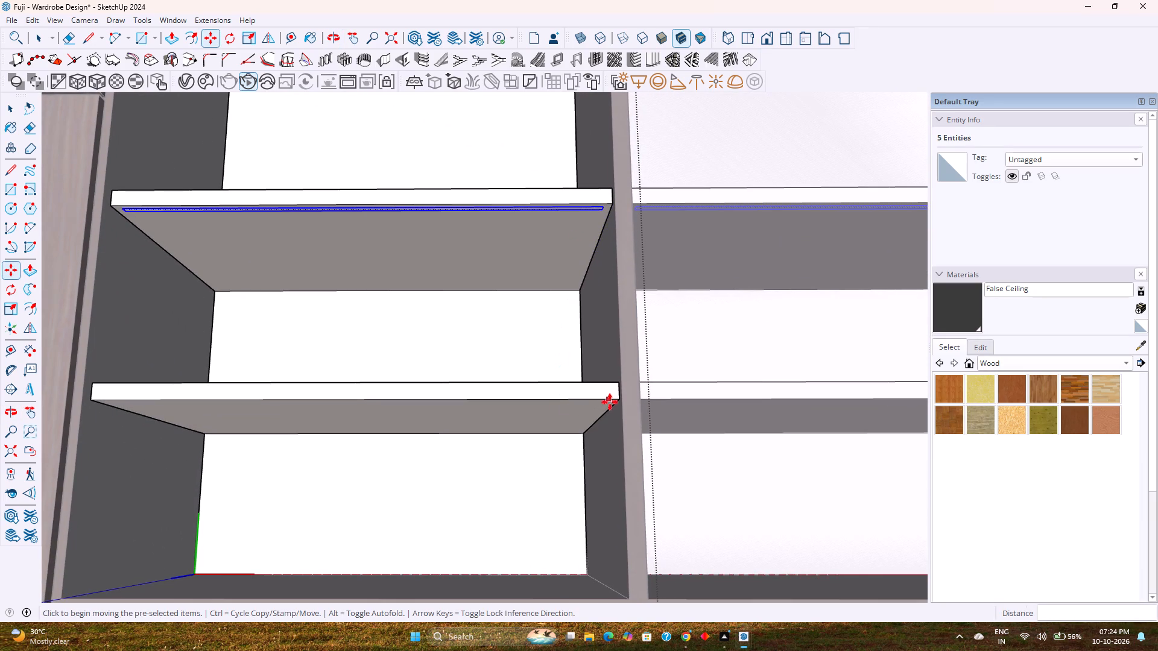
pyautogui.click(611, 203)
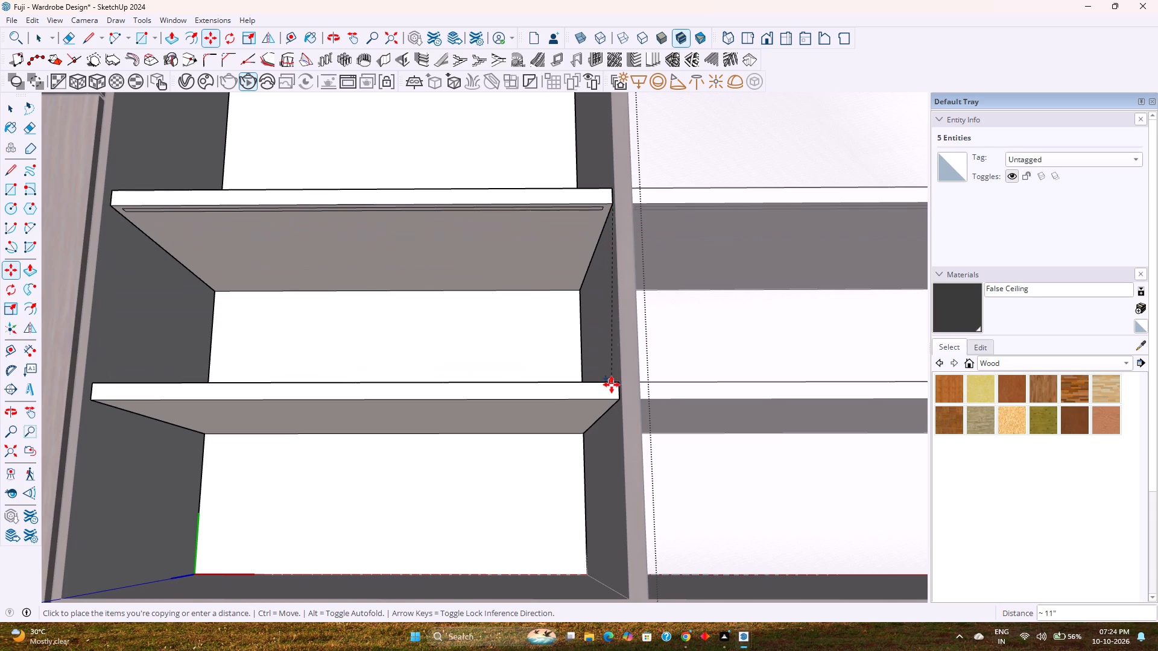
pyautogui.scroll(7, 613, 412)
pyautogui.click(625, 385)
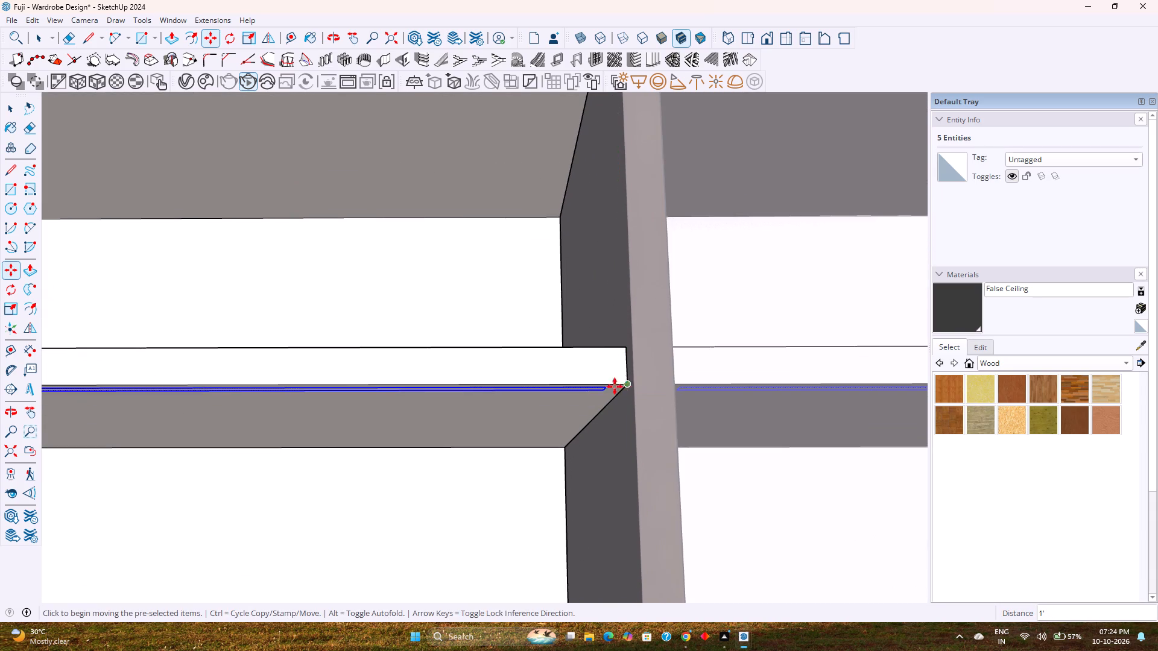
pyautogui.press('space')
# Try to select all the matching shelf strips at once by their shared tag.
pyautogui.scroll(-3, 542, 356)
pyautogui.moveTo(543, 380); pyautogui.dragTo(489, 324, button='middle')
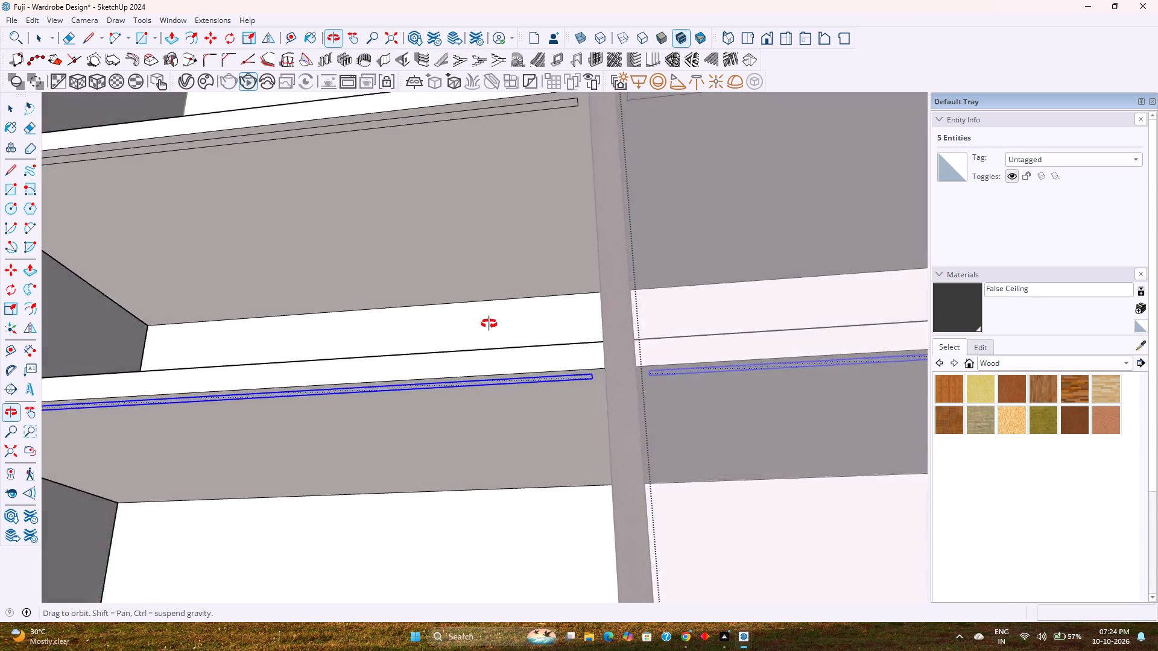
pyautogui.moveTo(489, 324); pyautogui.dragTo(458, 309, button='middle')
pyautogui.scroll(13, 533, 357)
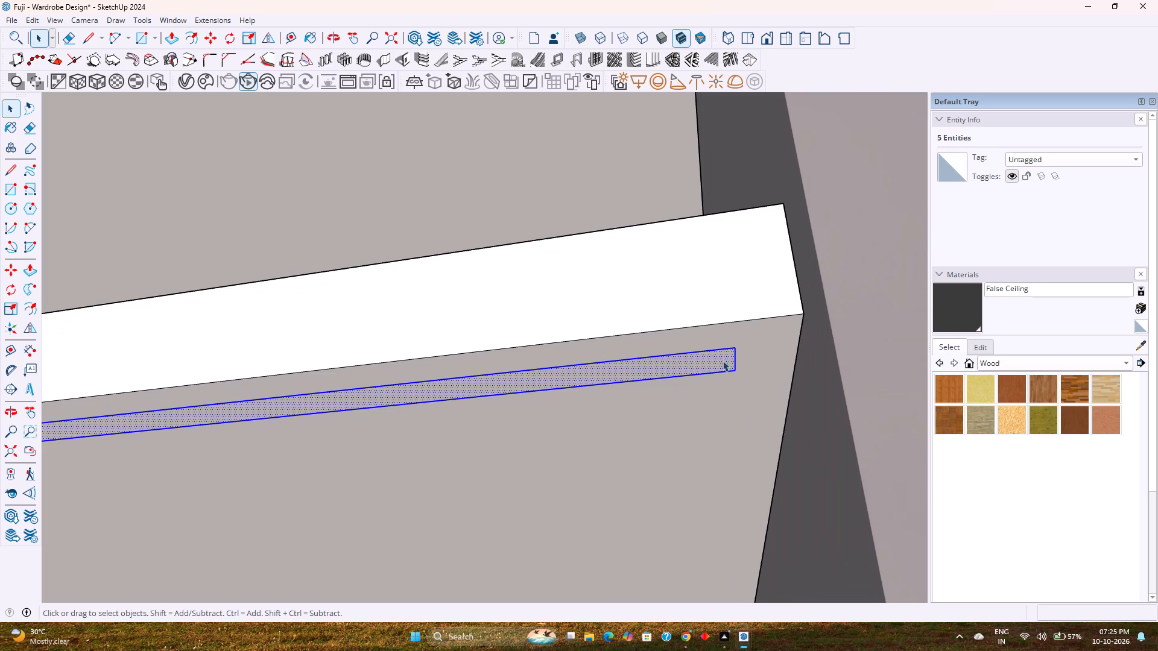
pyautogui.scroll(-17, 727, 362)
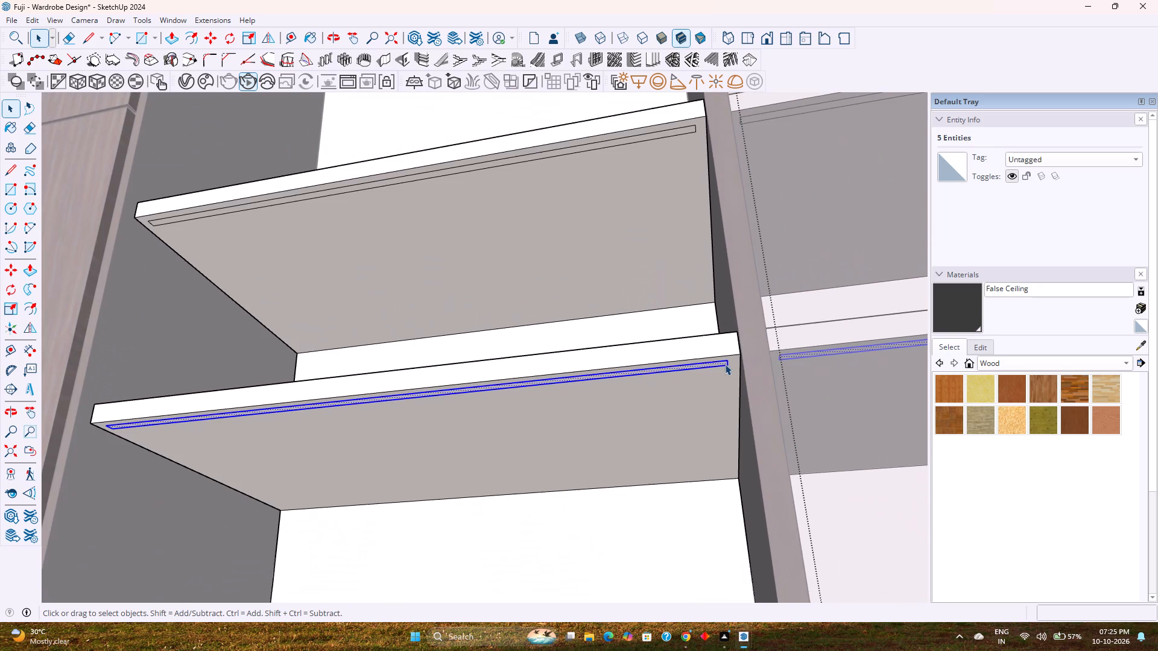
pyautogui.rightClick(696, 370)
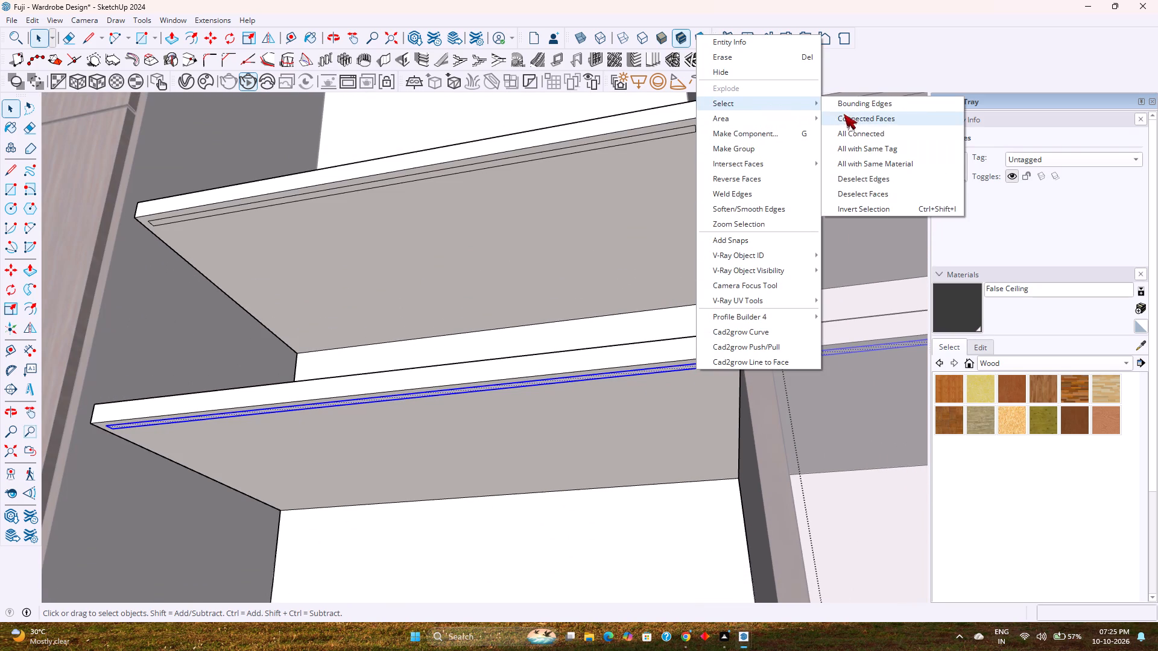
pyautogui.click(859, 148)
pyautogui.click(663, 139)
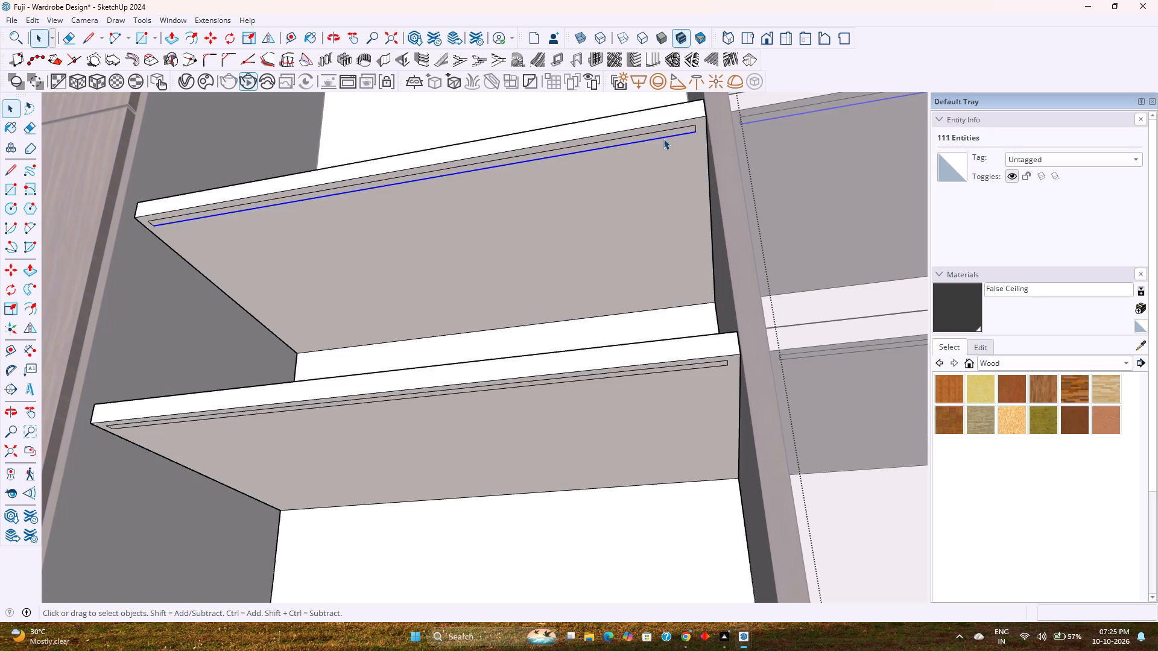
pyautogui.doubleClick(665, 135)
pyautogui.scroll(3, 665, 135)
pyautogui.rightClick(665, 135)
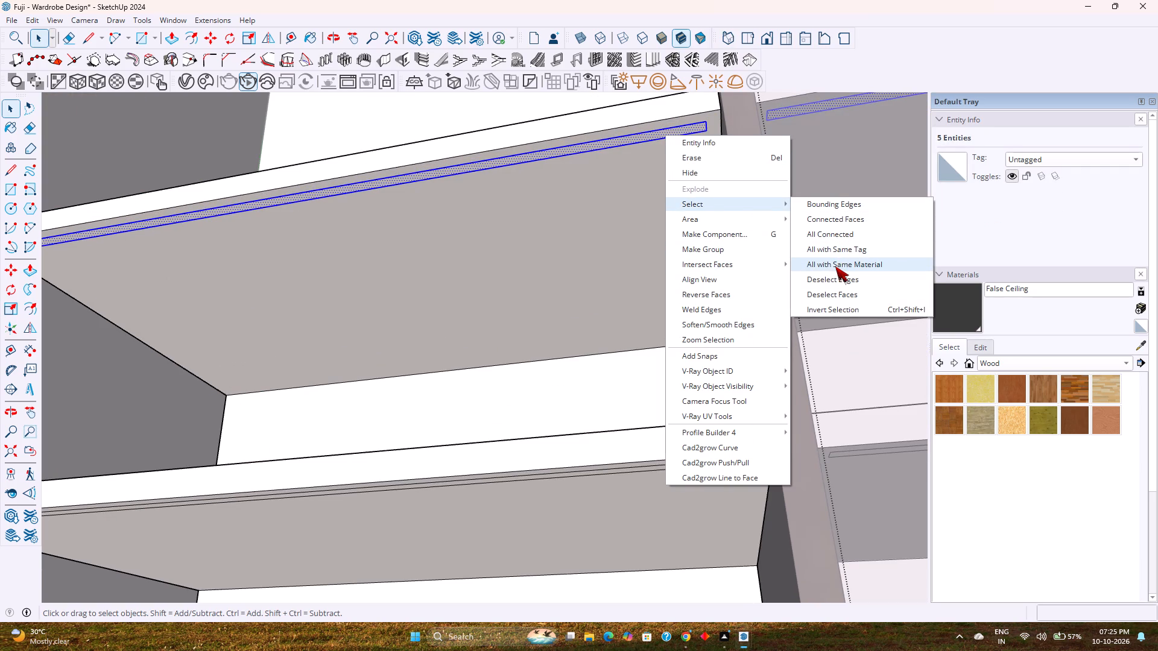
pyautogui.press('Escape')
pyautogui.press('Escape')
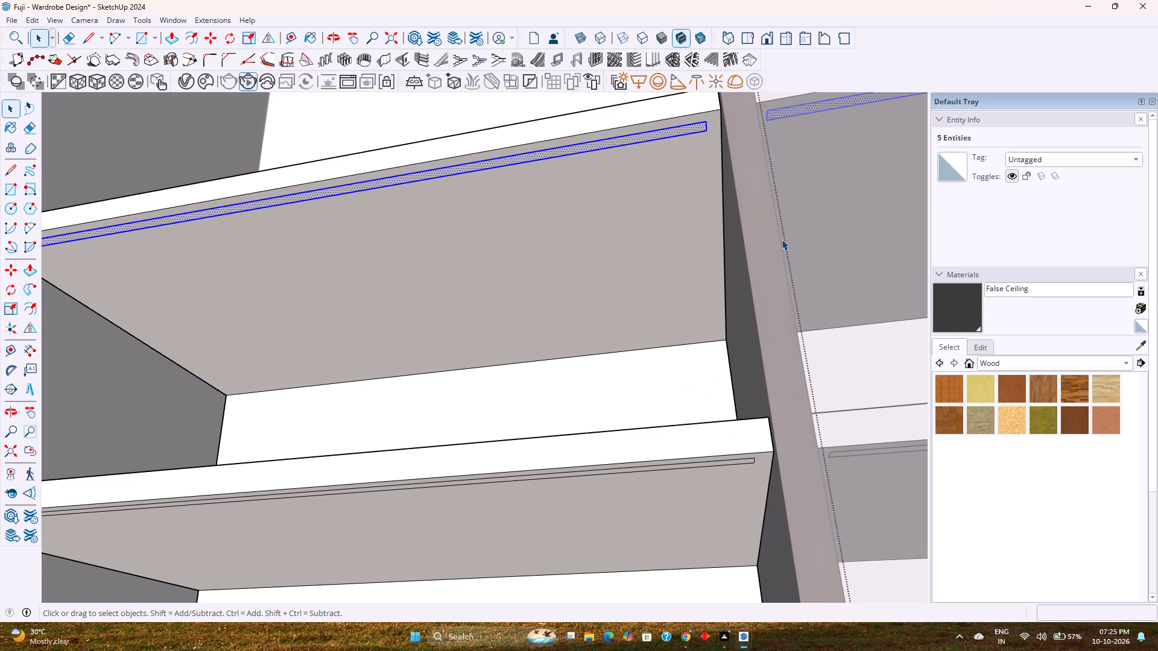
# Recess the strip face 0.5" into the underside of the second-lowest shelf with Push/Pull.
pyautogui.scroll(8, 675, 134)
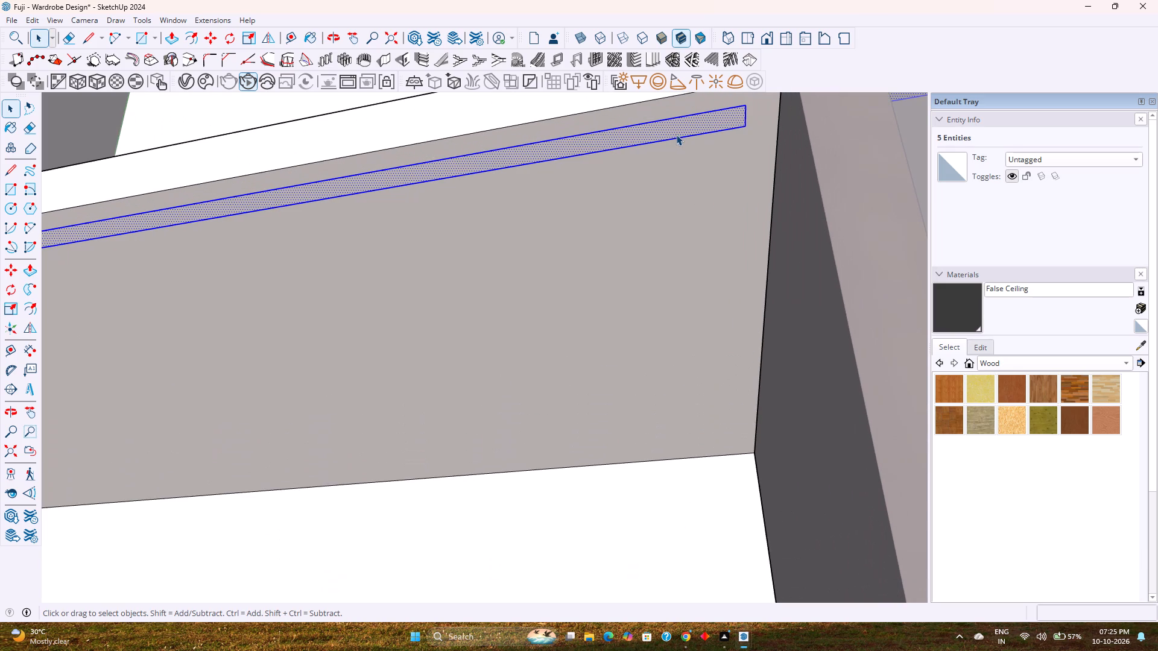
pyautogui.press('p')
pyautogui.press('Escape')
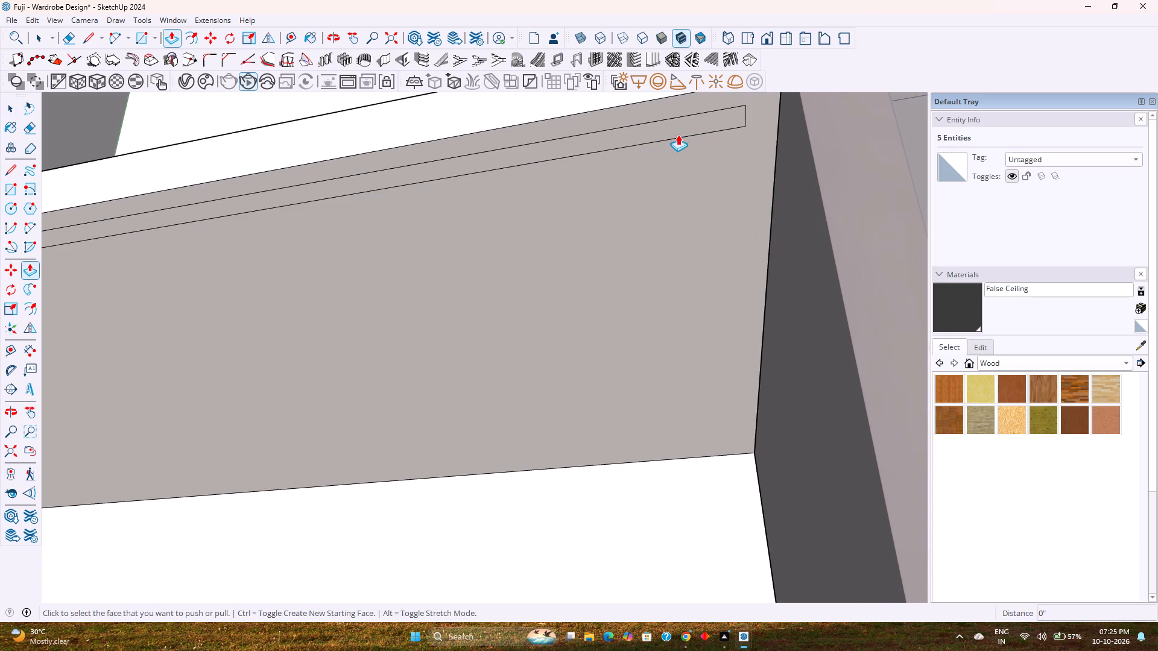
pyautogui.click(685, 127)
pyautogui.press('0')
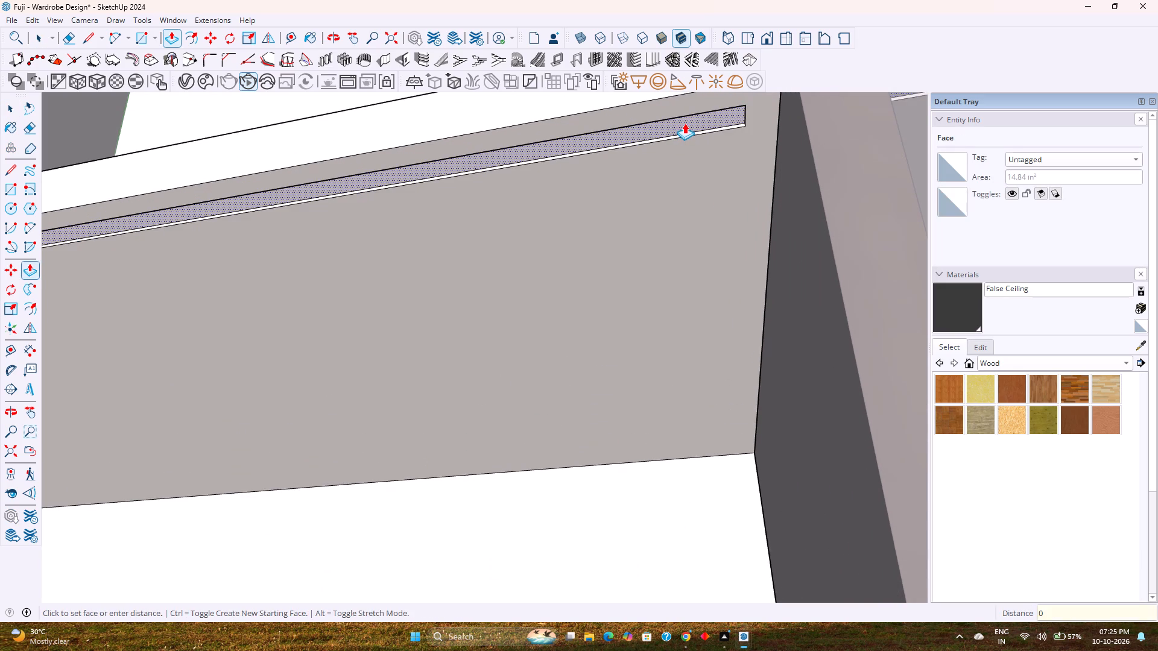
pyautogui.press('.')
pyautogui.press('5')
pyautogui.press('Return')
pyautogui.scroll(-4, 645, 162)
pyautogui.moveTo(645, 177); pyautogui.dragTo(651, 202, button='middle')
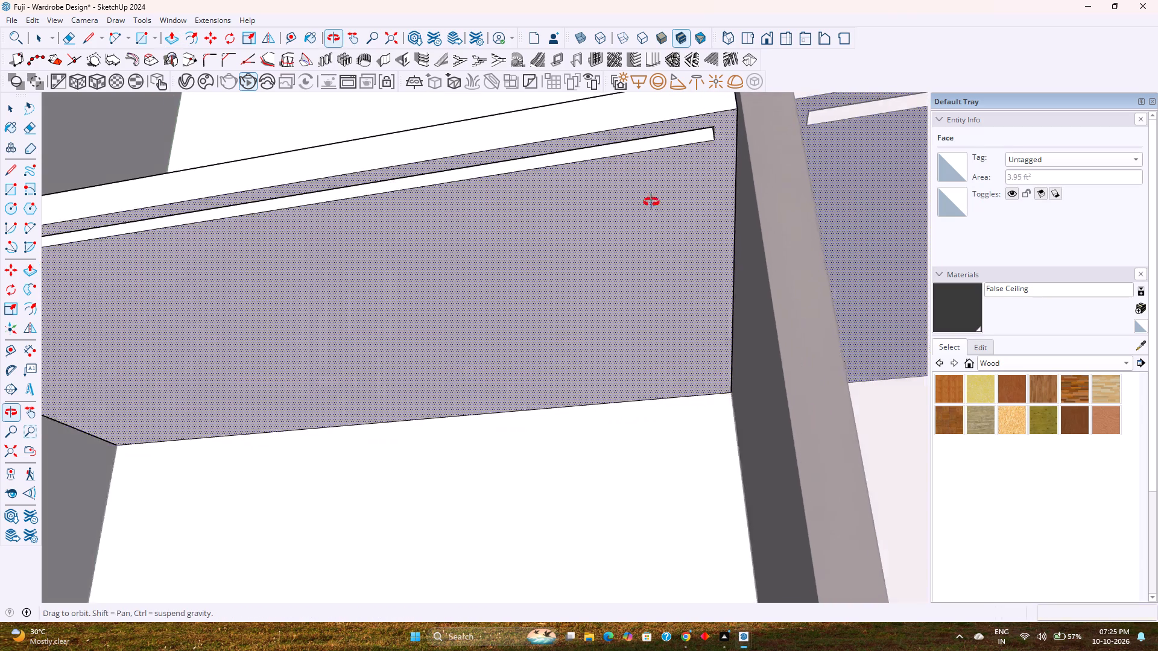
pyautogui.moveTo(651, 202); pyautogui.dragTo(682, 361, button='middle')
pyautogui.scroll(-4, 679, 273)
pyautogui.keyDown('shift'); pyautogui.moveTo(624, 360); pyautogui.dragTo(603, 338, button='middle'); pyautogui.keyUp('shift')
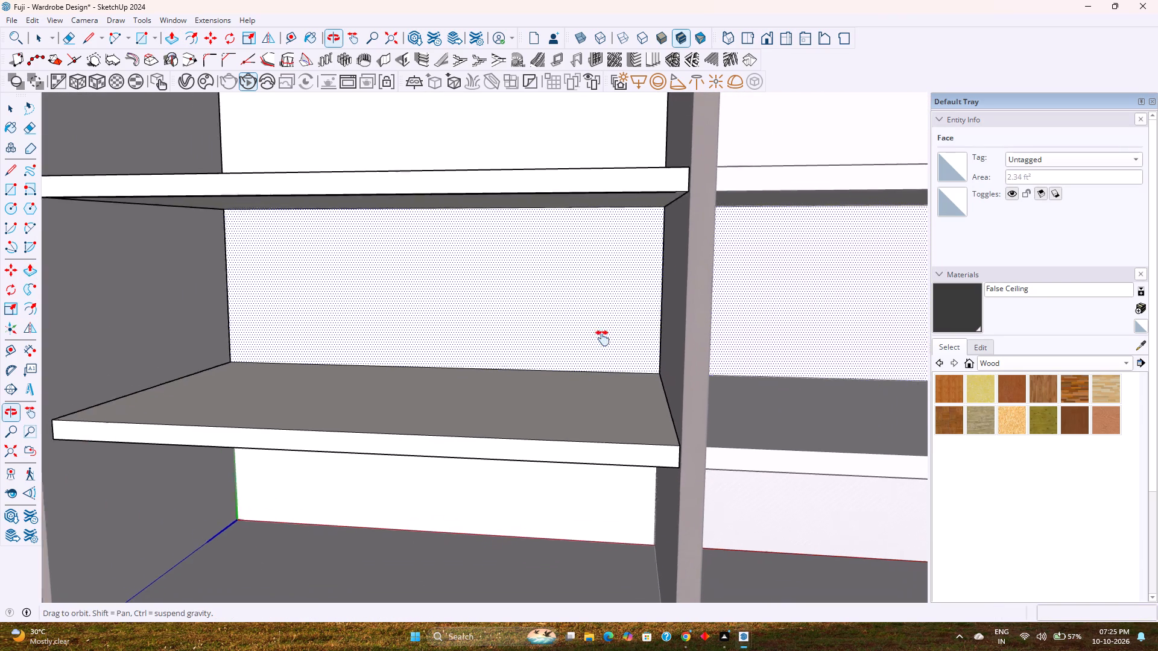
# Undo the 0.5" strip recess and the strip rectangle copies on the undersides of the lower wardrobe shelves.
pyautogui.keyDown('shift'); pyautogui.moveTo(603, 338); pyautogui.dragTo(617, 379, button='middle'); pyautogui.keyUp('shift')
pyautogui.moveTo(615, 376); pyautogui.dragTo(499, 244, button='middle')
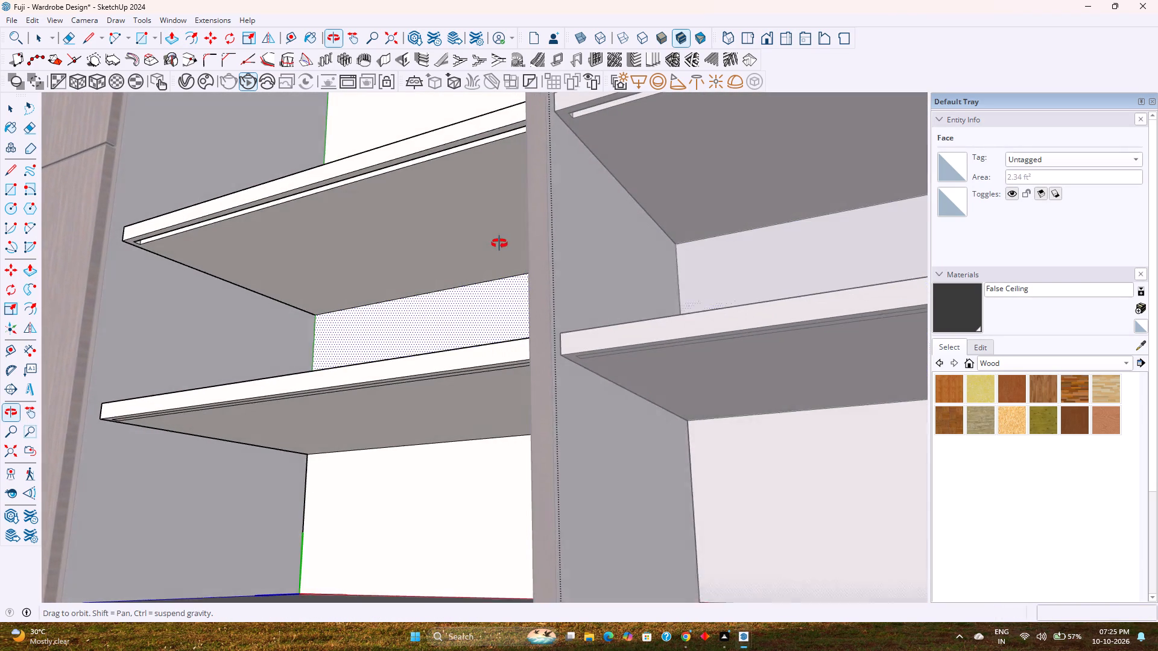
pyautogui.moveTo(499, 244); pyautogui.dragTo(500, 242, button='middle')
pyautogui.hotkey('ctrl', 'z')
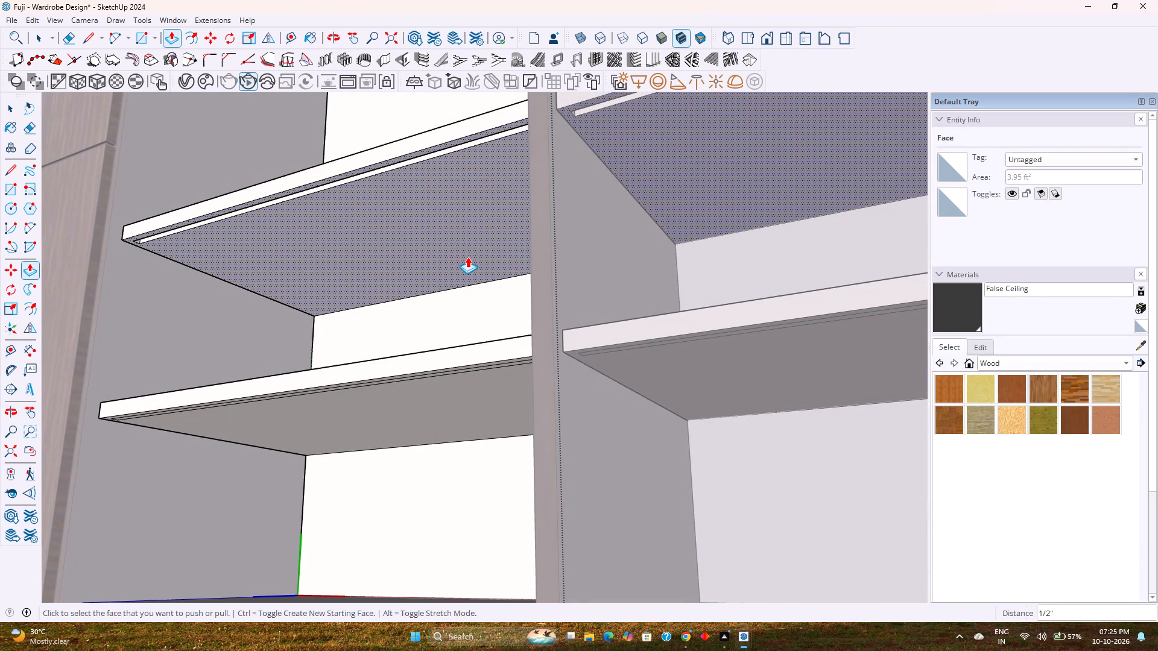
pyautogui.hotkey('ctrl', 'z')
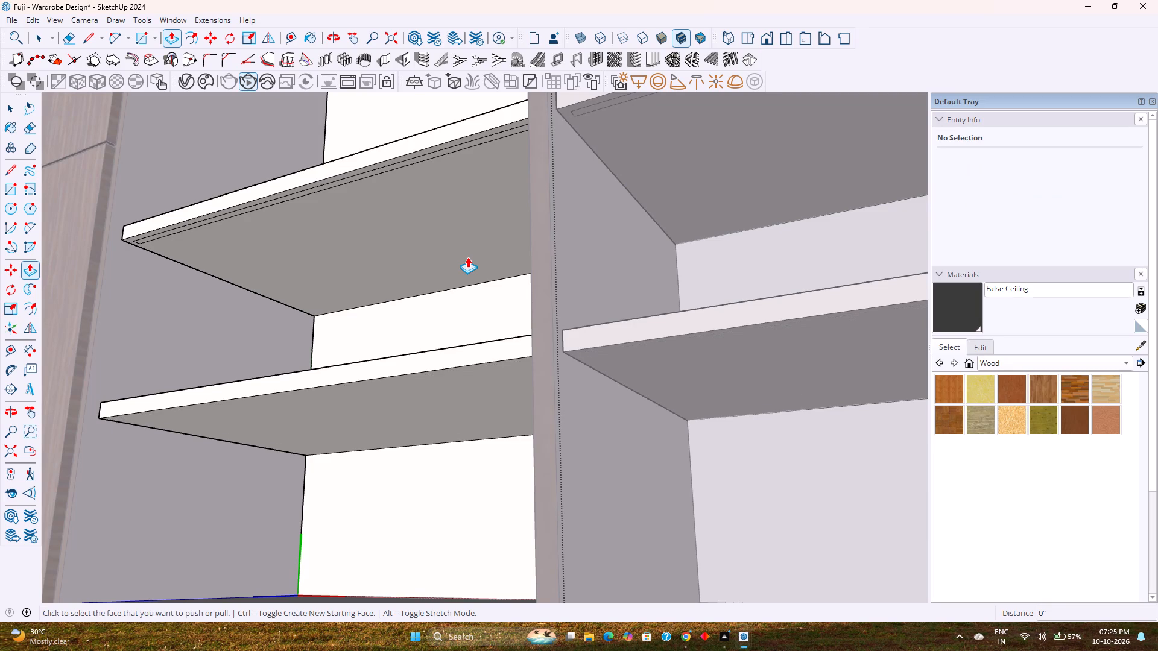
pyautogui.hotkey('ctrl', 'z')
pyautogui.hotkey('ctrl', 'z')
# Examine the strip rectangle beneath the top wardrobe shelf and the underside of the shelf above the hanging rod.
pyautogui.scroll(-5, 467, 257)
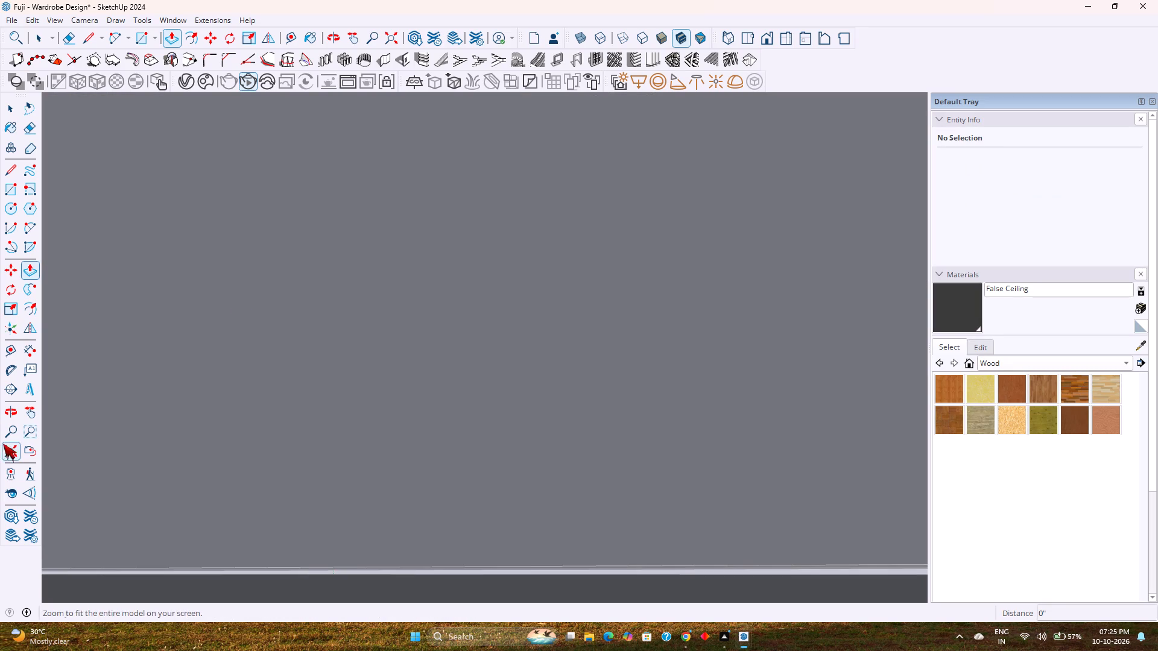
pyautogui.click(4, 445)
pyautogui.keyDown('shift'); pyautogui.moveTo(384, 238); pyautogui.dragTo(399, 295, button='middle'); pyautogui.keyUp('shift')
pyautogui.scroll(7, 621, 426)
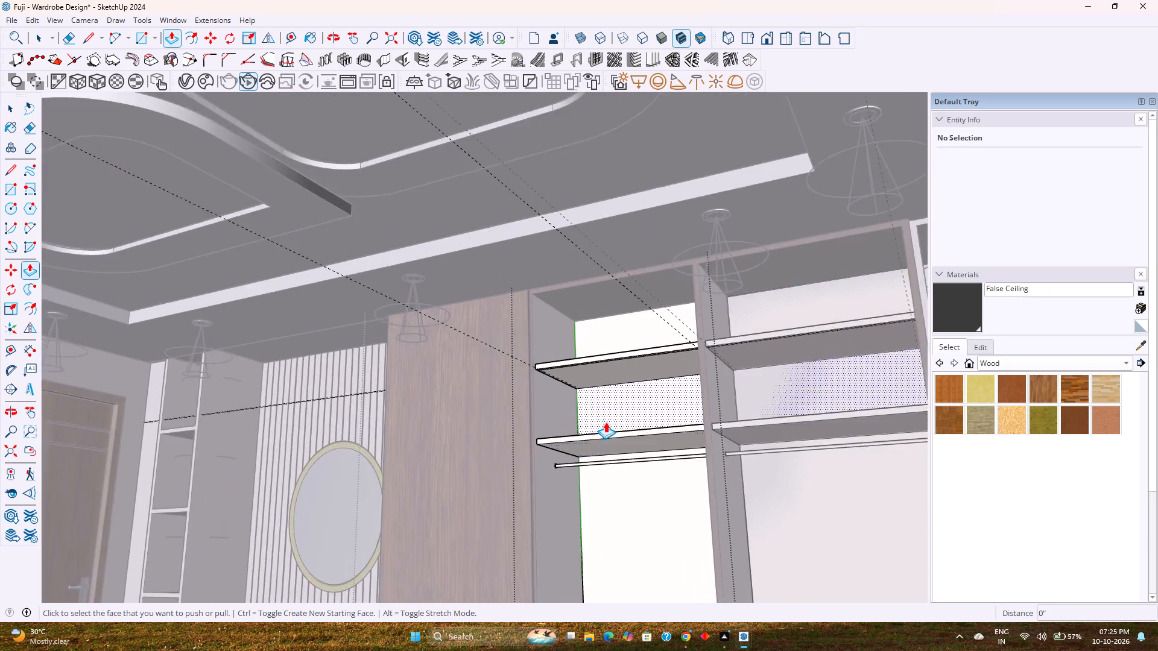
pyautogui.scroll(12, 606, 422)
pyautogui.scroll(3, 504, 328)
pyautogui.moveTo(478, 309); pyautogui.dragTo(337, 271, button='middle')
pyautogui.scroll(5, 480, 307)
pyautogui.scroll(3, 406, 321)
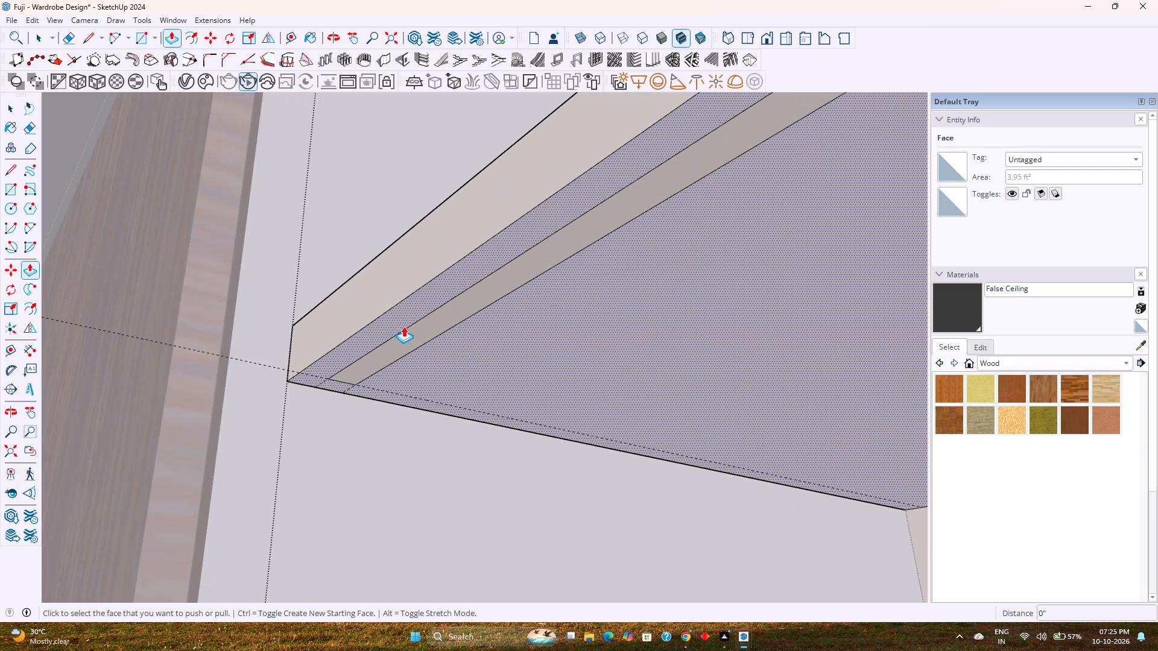
pyautogui.scroll(-14, 396, 348)
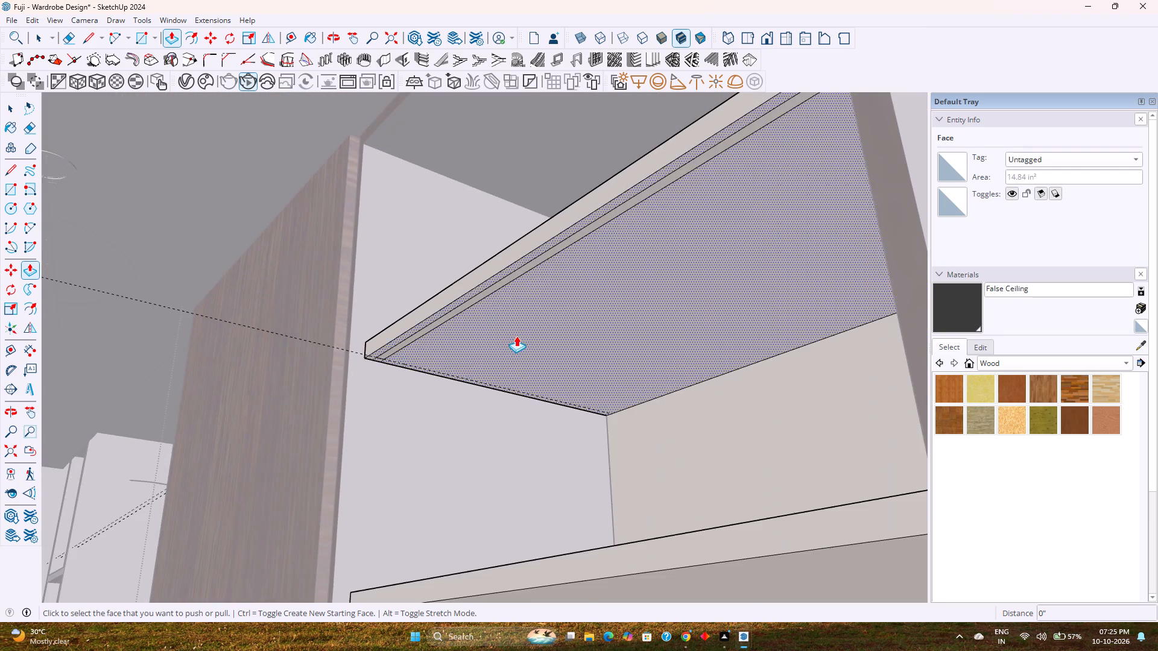
pyautogui.keyDown('shift'); pyautogui.scroll(-2, 516, 336); pyautogui.keyUp('shift')
pyautogui.keyDown('shift'); pyautogui.moveTo(516, 336); pyautogui.dragTo(478, 345, button='middle'); pyautogui.keyUp('shift')
pyautogui.scroll(-1, 479, 339)
pyautogui.moveTo(479, 339); pyautogui.dragTo(593, 406, button='middle')
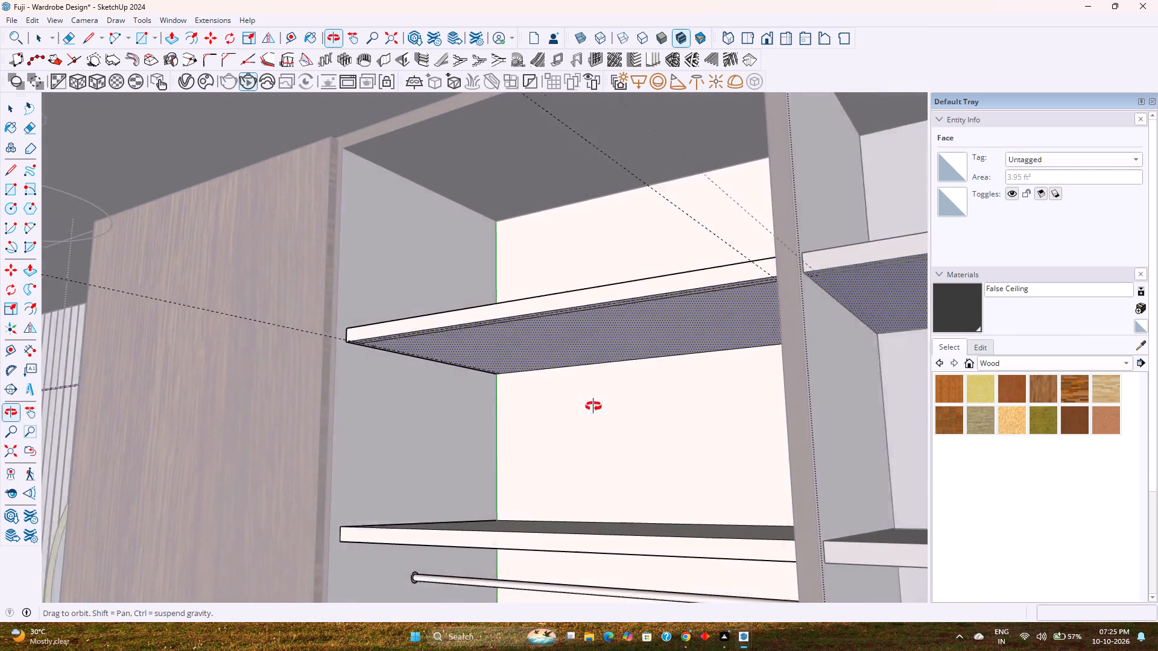
pyautogui.moveTo(593, 406); pyautogui.dragTo(594, 406, button='middle')
pyautogui.scroll(-1, 598, 398)
pyautogui.keyDown('shift'); pyautogui.moveTo(606, 390); pyautogui.dragTo(509, 337, button='middle'); pyautogui.keyUp('shift')
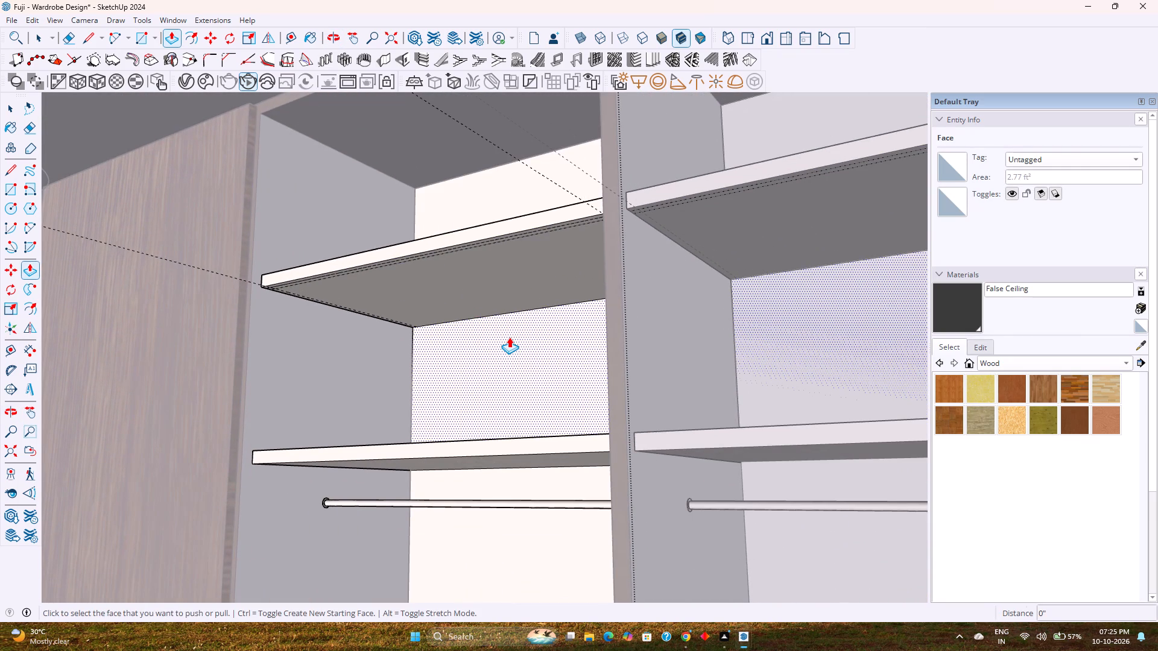
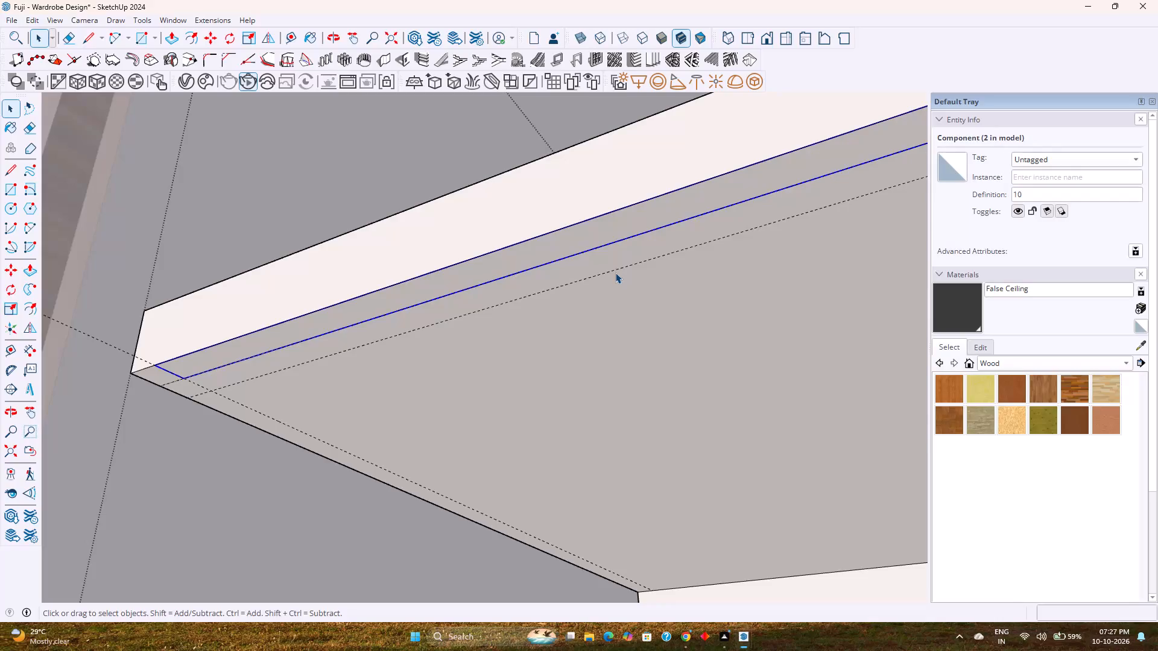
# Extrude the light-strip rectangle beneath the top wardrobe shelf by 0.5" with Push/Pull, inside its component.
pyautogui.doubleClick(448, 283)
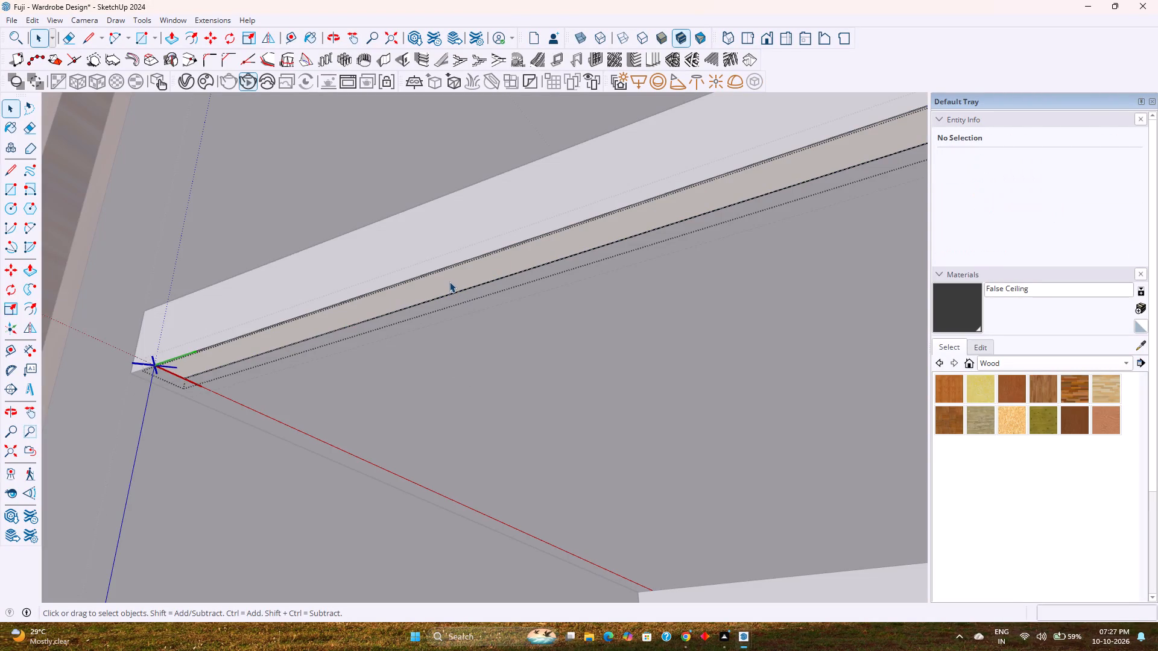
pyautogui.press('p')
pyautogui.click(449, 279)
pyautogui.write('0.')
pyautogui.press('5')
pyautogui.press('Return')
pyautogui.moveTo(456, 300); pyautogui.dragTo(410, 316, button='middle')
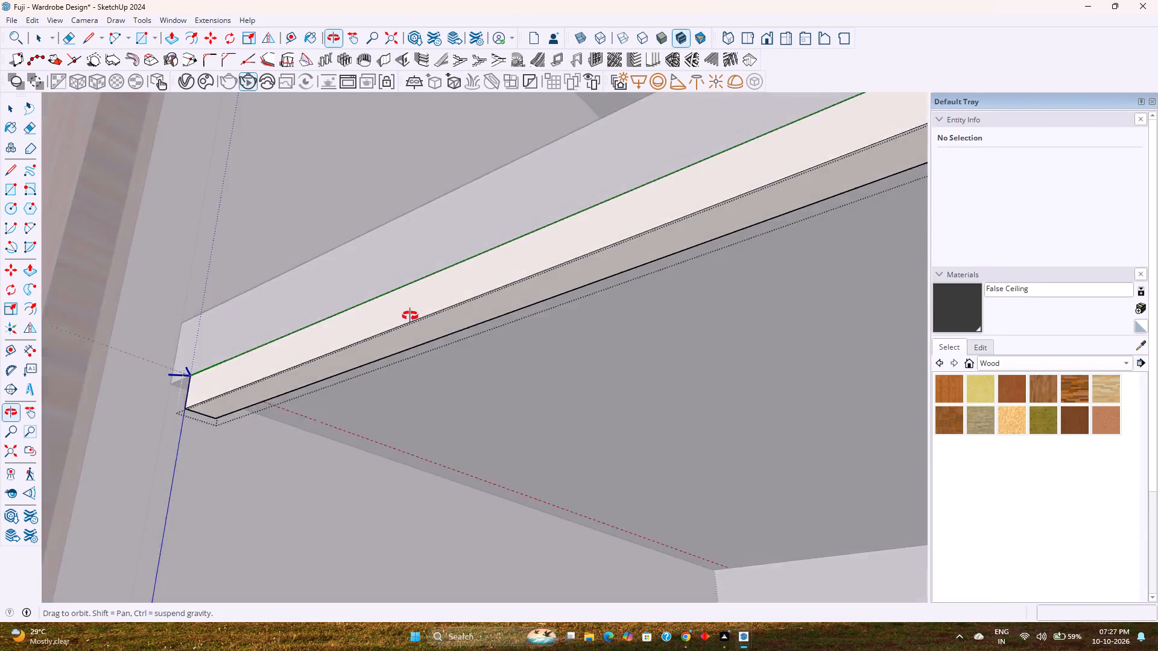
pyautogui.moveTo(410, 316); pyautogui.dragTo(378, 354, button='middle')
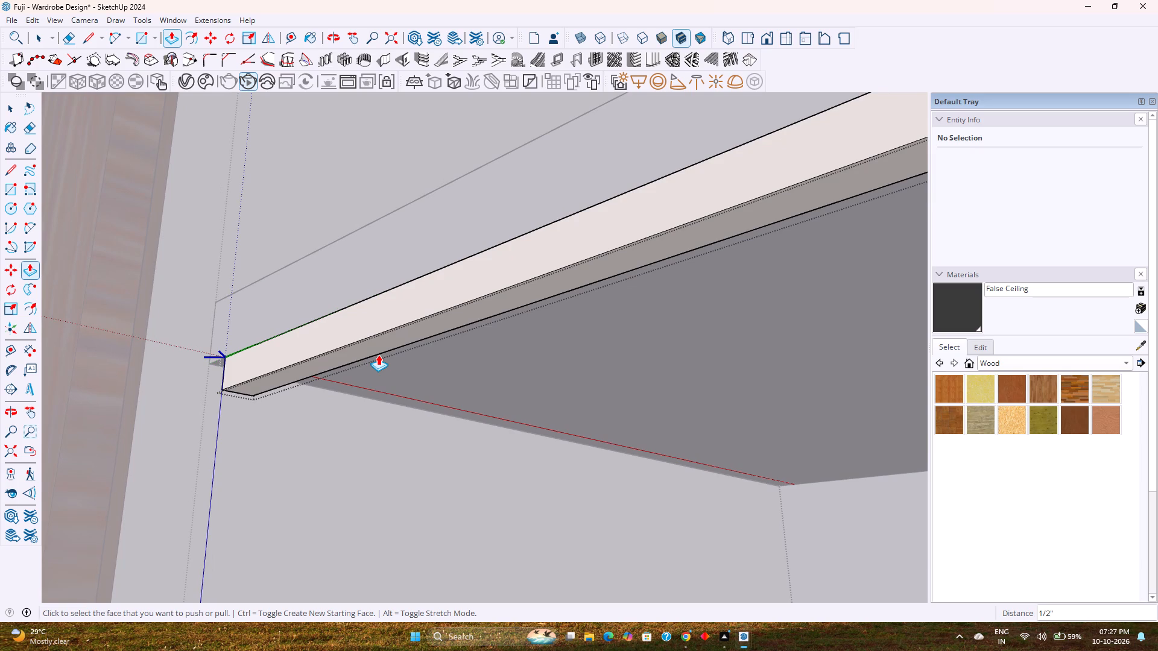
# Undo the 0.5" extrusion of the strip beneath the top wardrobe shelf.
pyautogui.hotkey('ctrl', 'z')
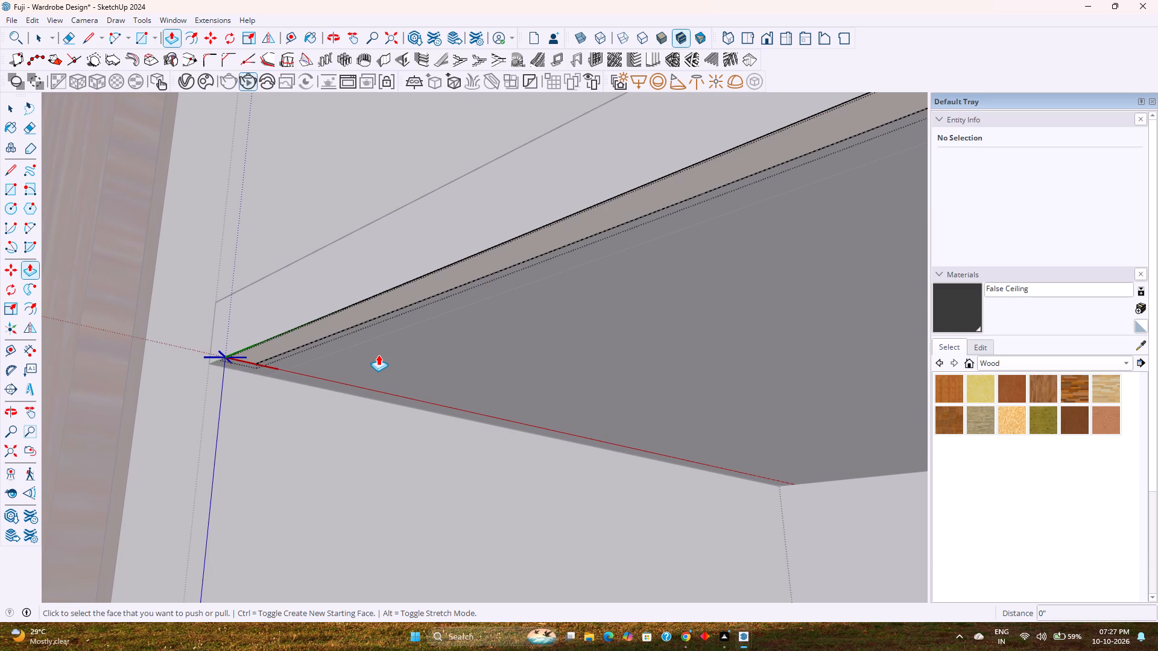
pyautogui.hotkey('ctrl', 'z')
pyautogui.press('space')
# Examine the front corner of the top shelf's underside, checking the strip component and the adjacent shelf face.
pyautogui.scroll(6, 259, 349)
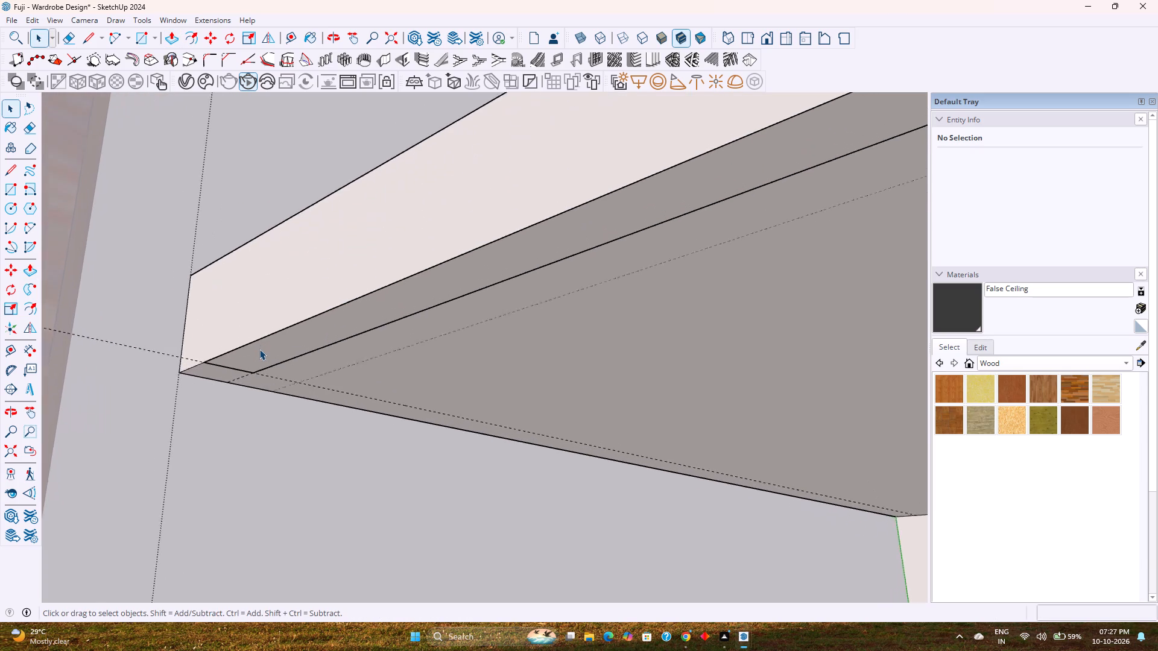
pyautogui.scroll(4, 259, 349)
pyautogui.click(249, 353)
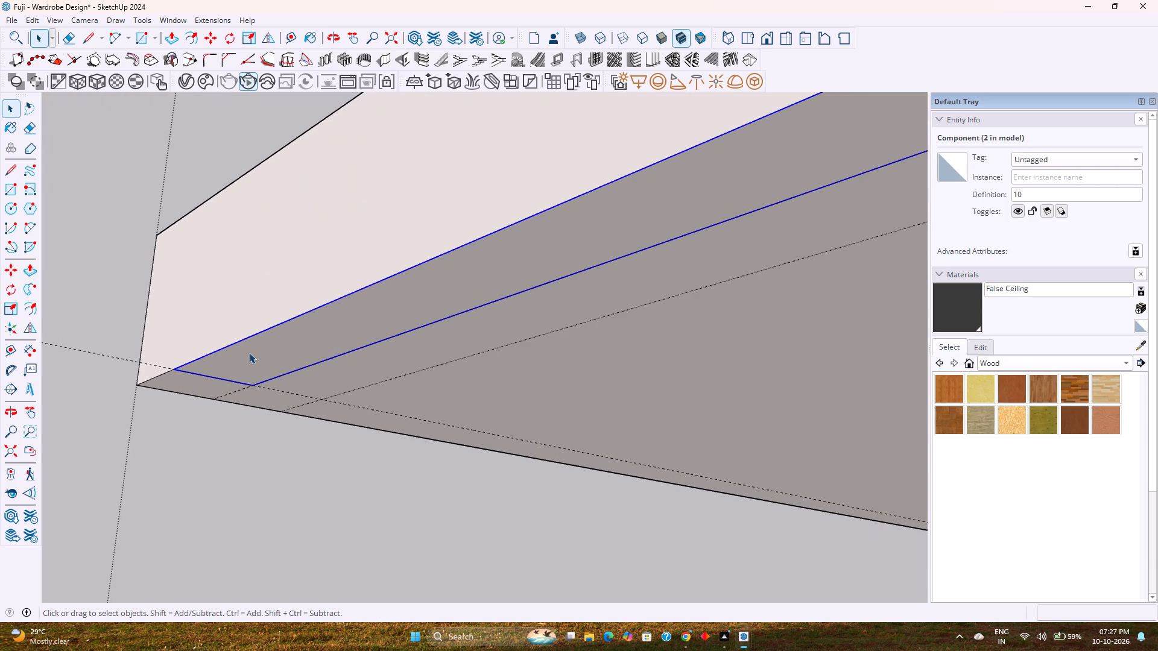
pyautogui.moveTo(416, 379); pyautogui.dragTo(216, 362, button='middle')
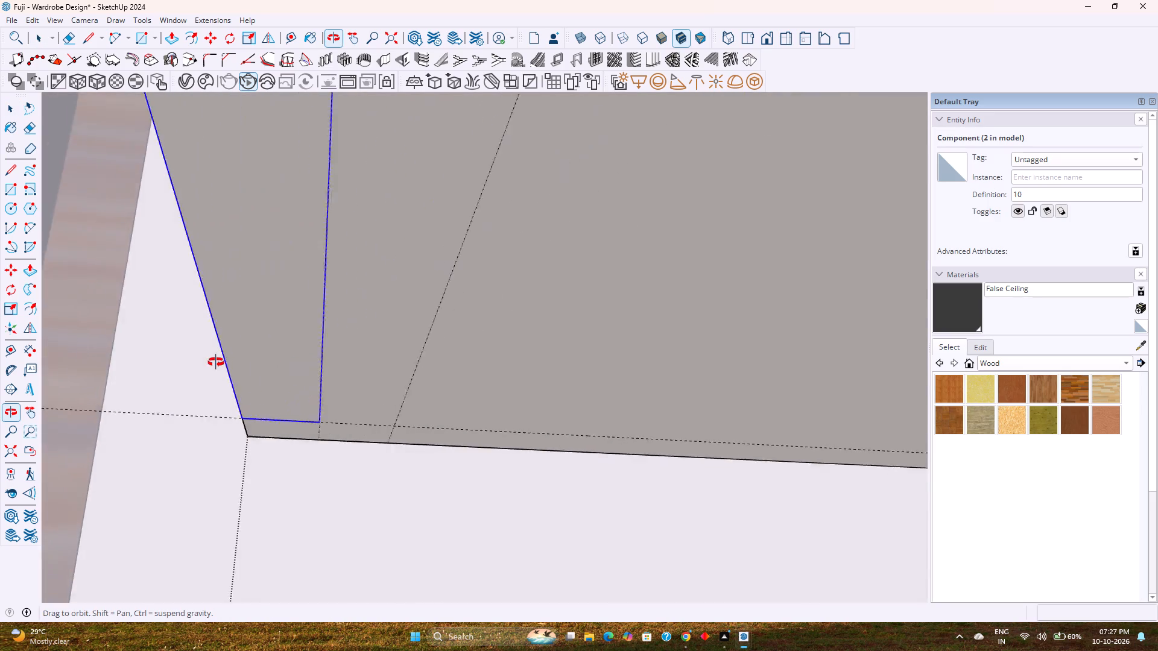
pyautogui.moveTo(216, 362); pyautogui.dragTo(157, 377, button='middle')
pyautogui.click(540, 350)
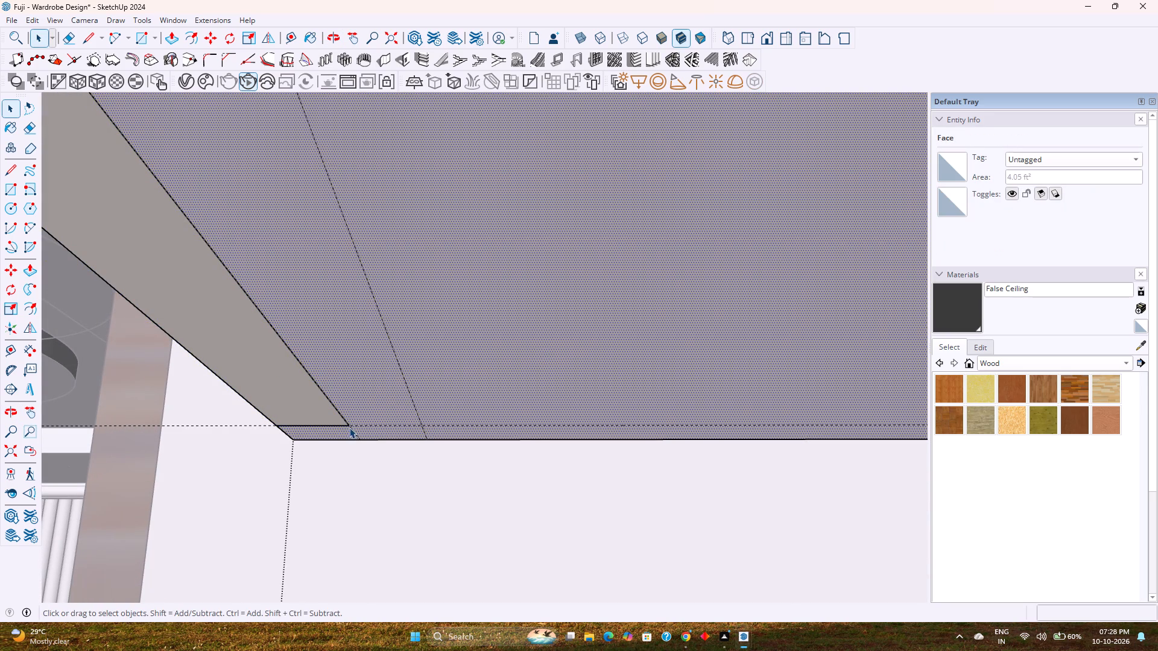
pyautogui.moveTo(349, 427); pyautogui.dragTo(551, 440, button='middle')
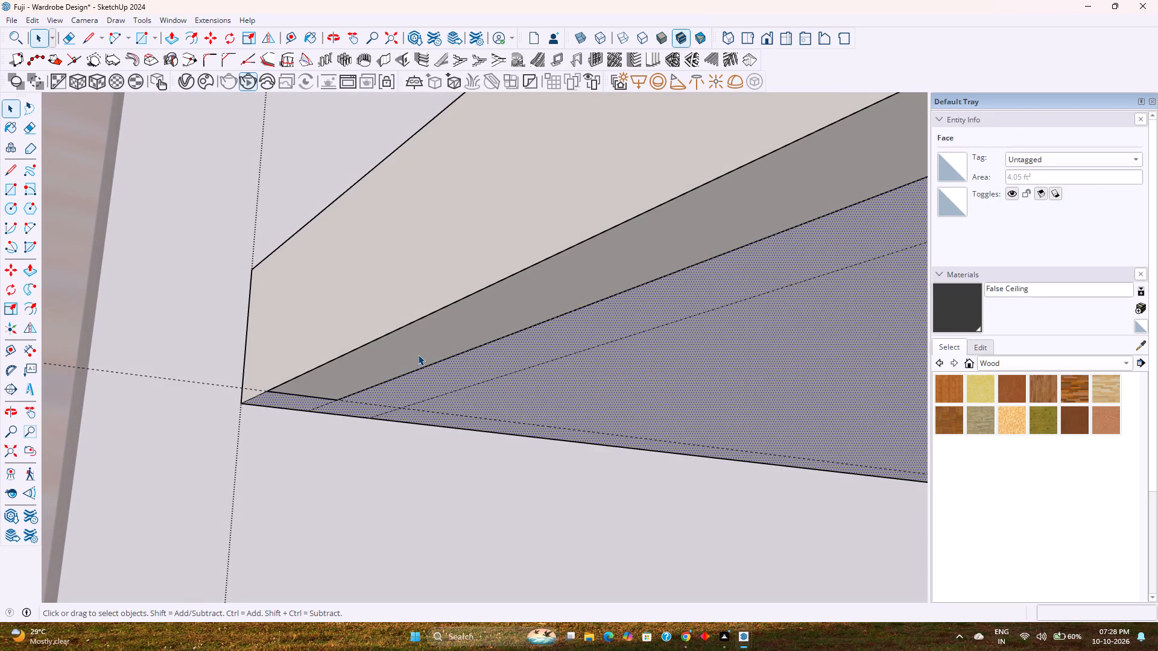
# Extrude the strip face beneath the top wardrobe shelf 0.5" downward inside its component with Push/Pull.
pyautogui.doubleClick(418, 353)
pyautogui.scroll(2, 418, 353)
pyautogui.press('p')
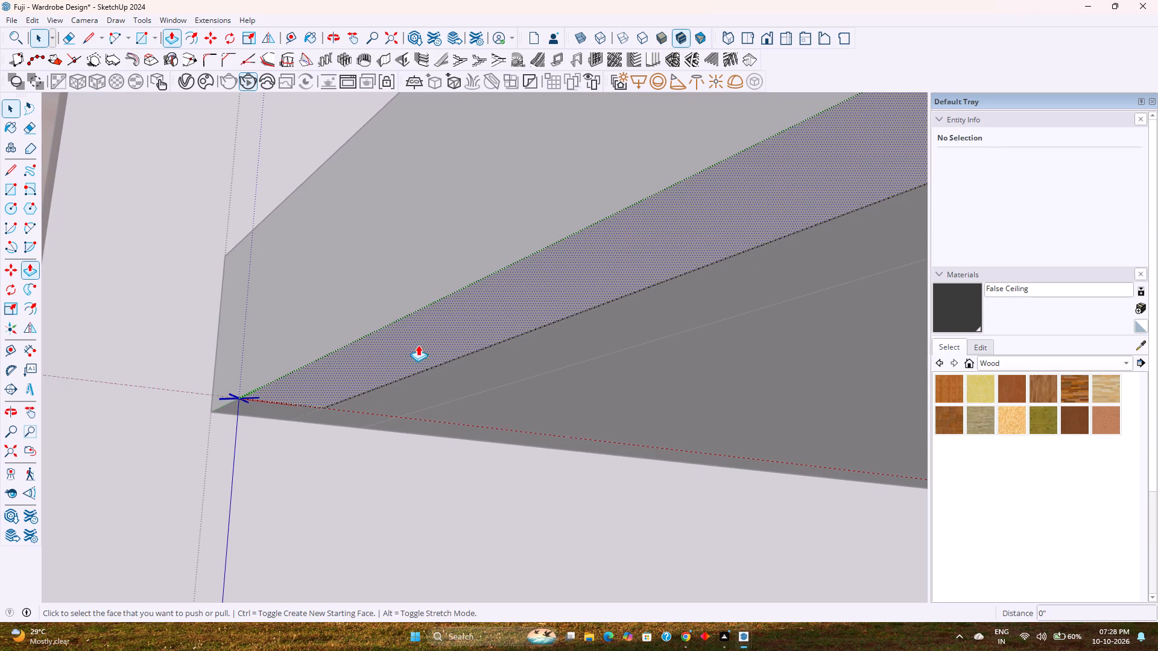
pyautogui.click(419, 342)
pyautogui.scroll(-5, 420, 374)
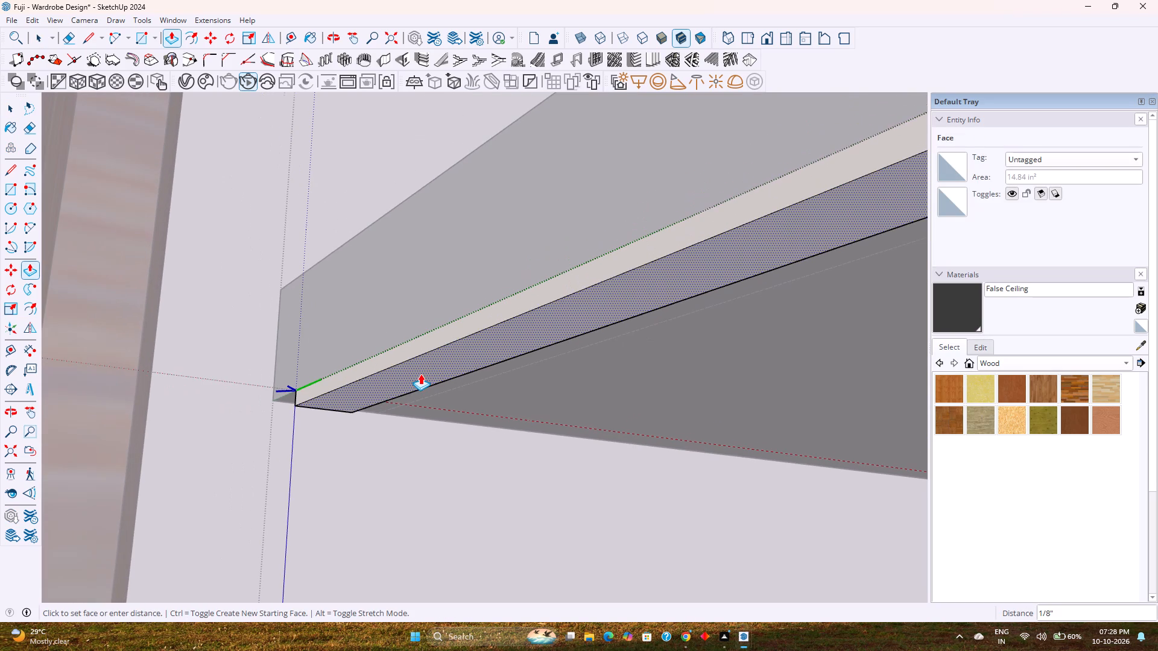
pyautogui.press('0')
pyautogui.press('.')
pyautogui.press('5')
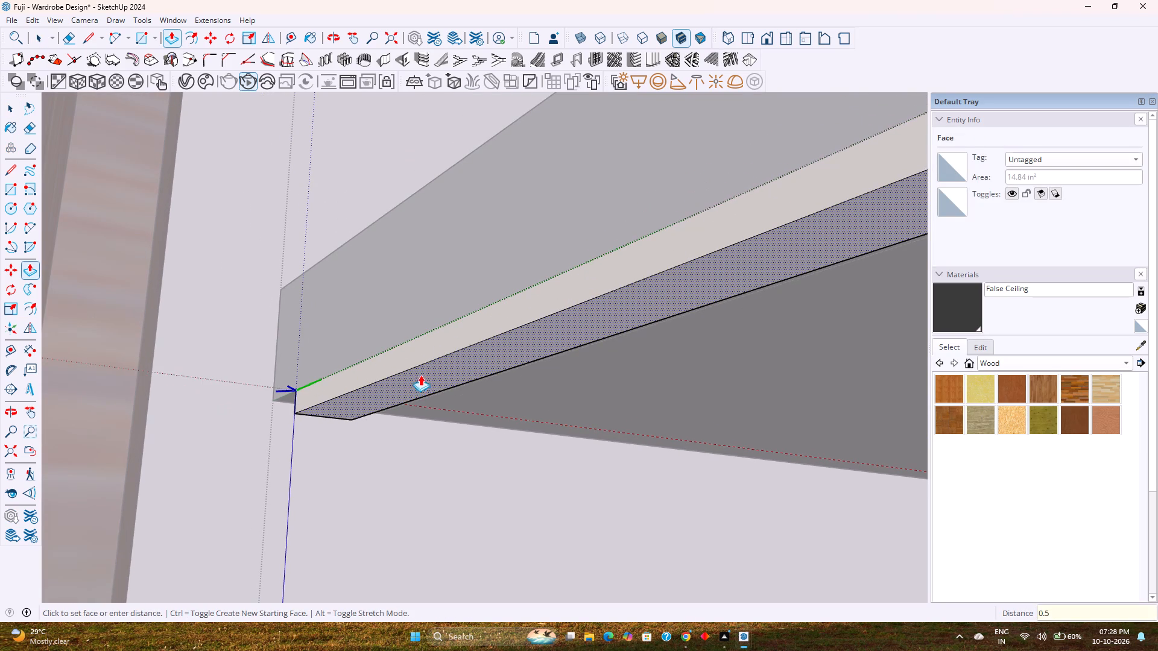
pyautogui.press('Return')
pyautogui.moveTo(480, 377); pyautogui.dragTo(51, 365, button='middle')
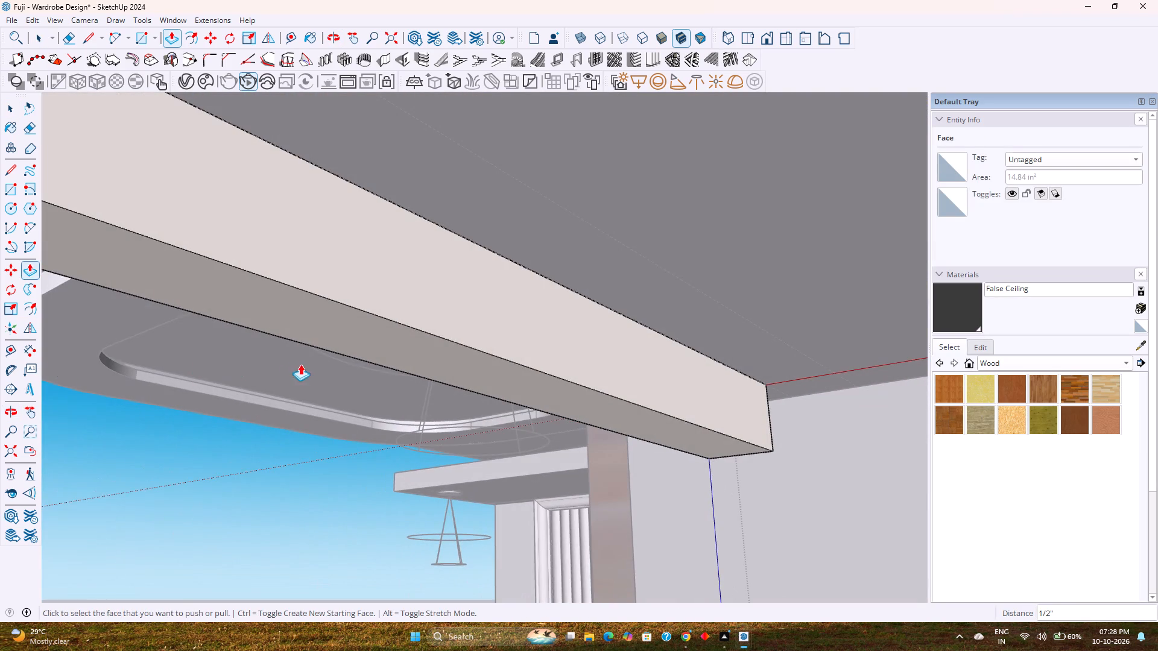
pyautogui.press('space')
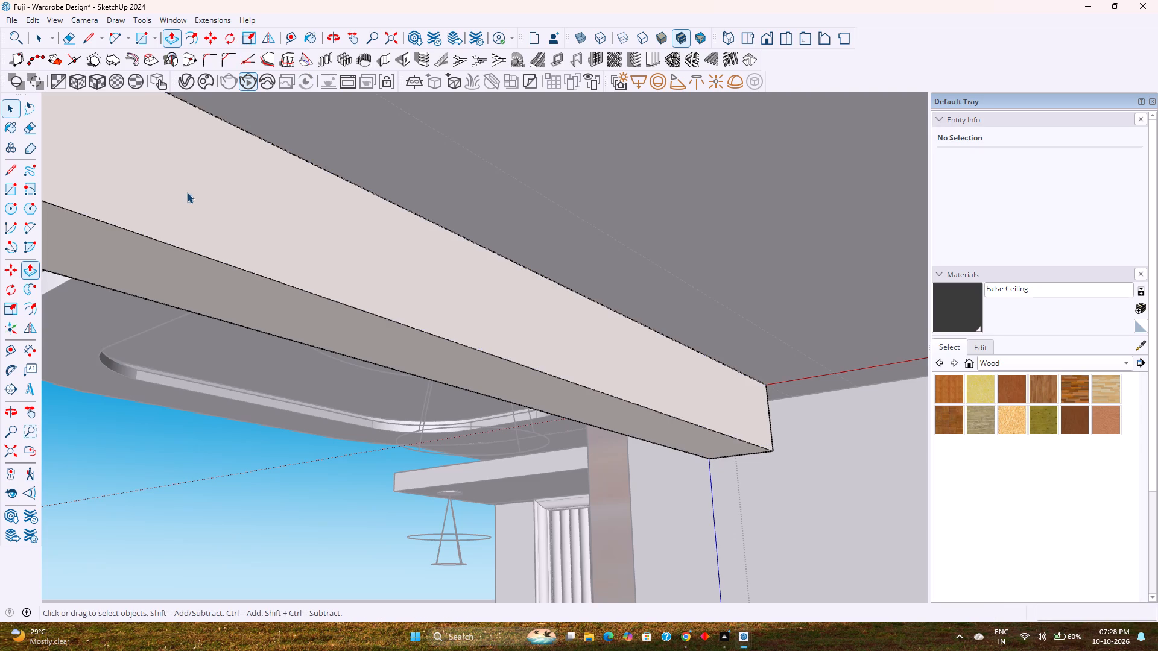
pyautogui.click(187, 192)
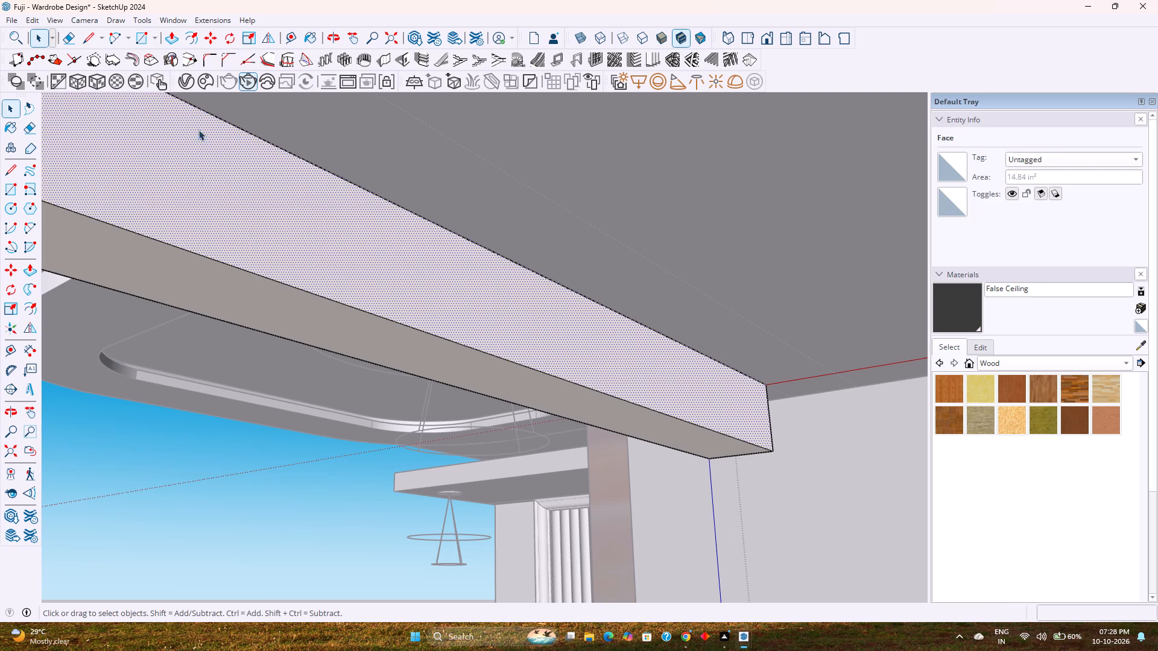
pyautogui.moveTo(231, 269); pyautogui.dragTo(671, 340, button='middle')
pyautogui.scroll(-7, 672, 342)
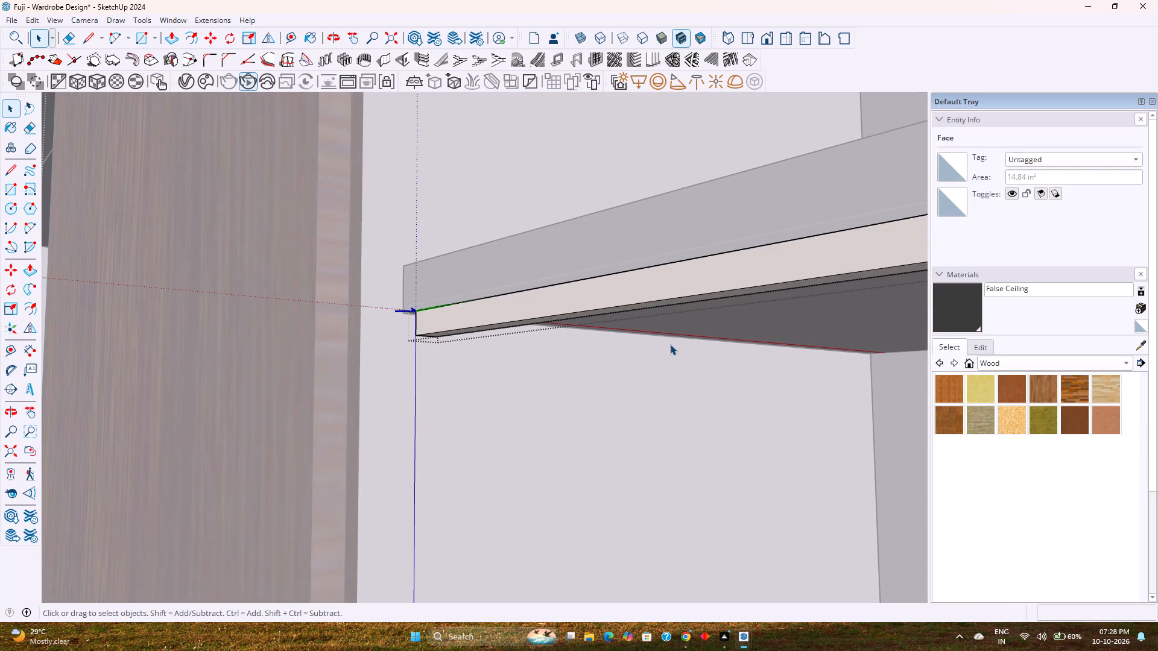
pyautogui.press('Escape')
# Copy the extruded strip from the top shelf's front corner to the matching corner of the shelf above the hanging rod.
pyautogui.click(433, 324)
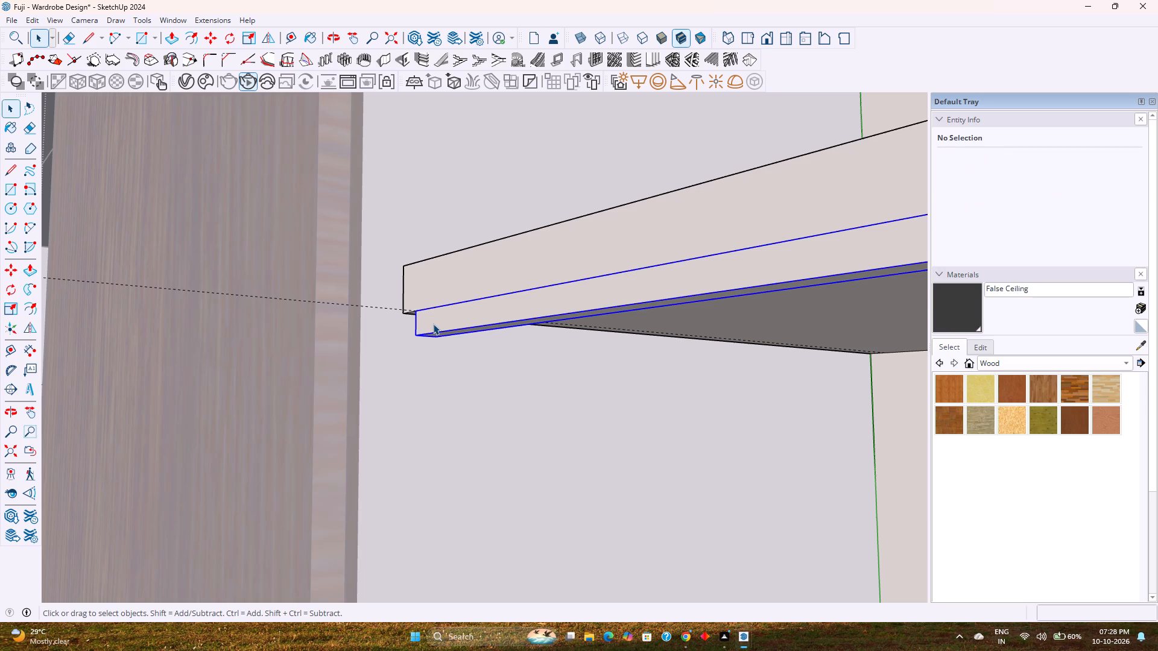
pyautogui.press('m')
pyautogui.click(401, 266)
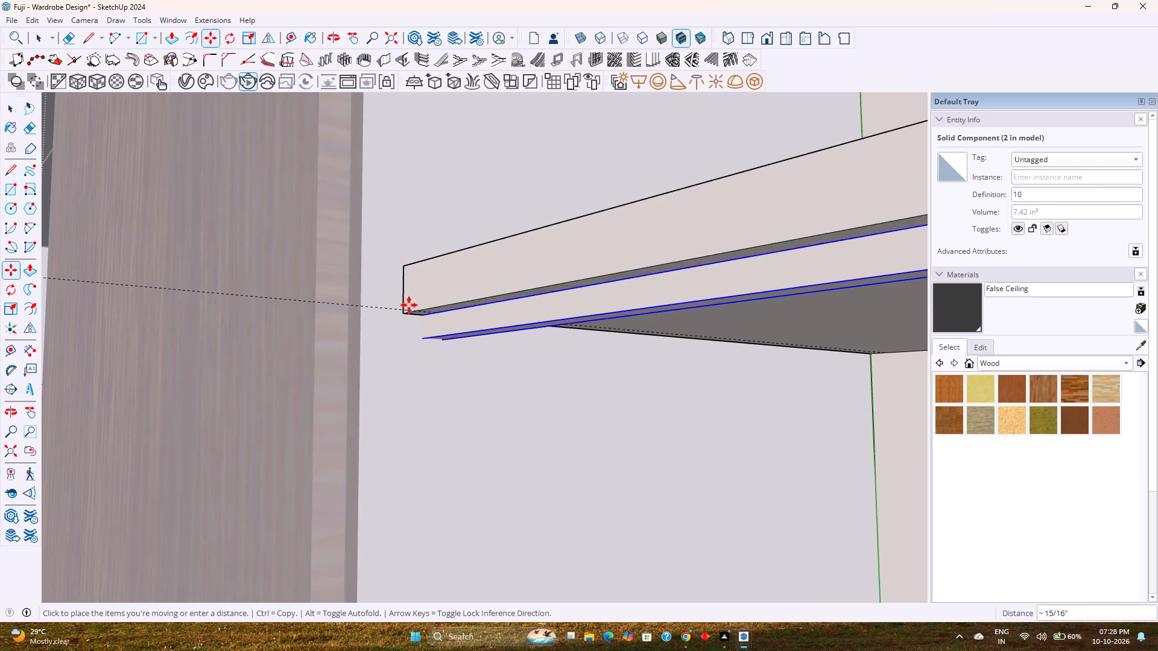
pyautogui.scroll(-10, 417, 357)
pyautogui.keyDown('shift'); pyautogui.moveTo(422, 394); pyautogui.dragTo(566, 216, button='middle'); pyautogui.keyUp('shift')
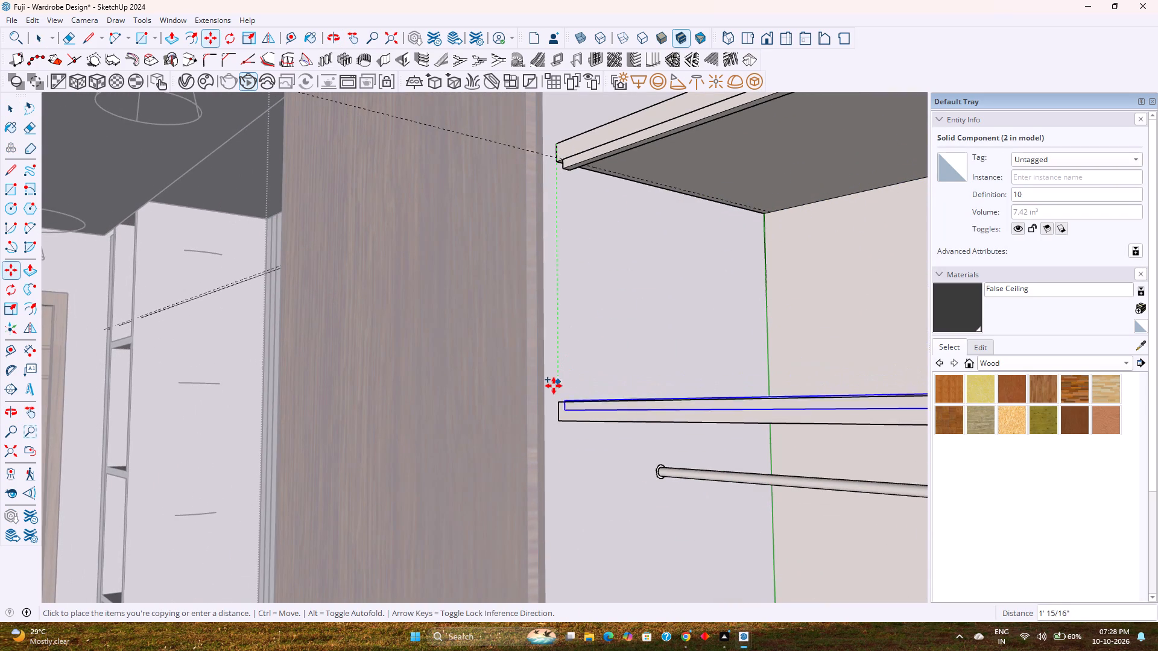
pyautogui.click(558, 401)
# Copy the strip from the shelf above the hanging rod down to the matching corner of the second-lowest shelf.
pyautogui.click(558, 401)
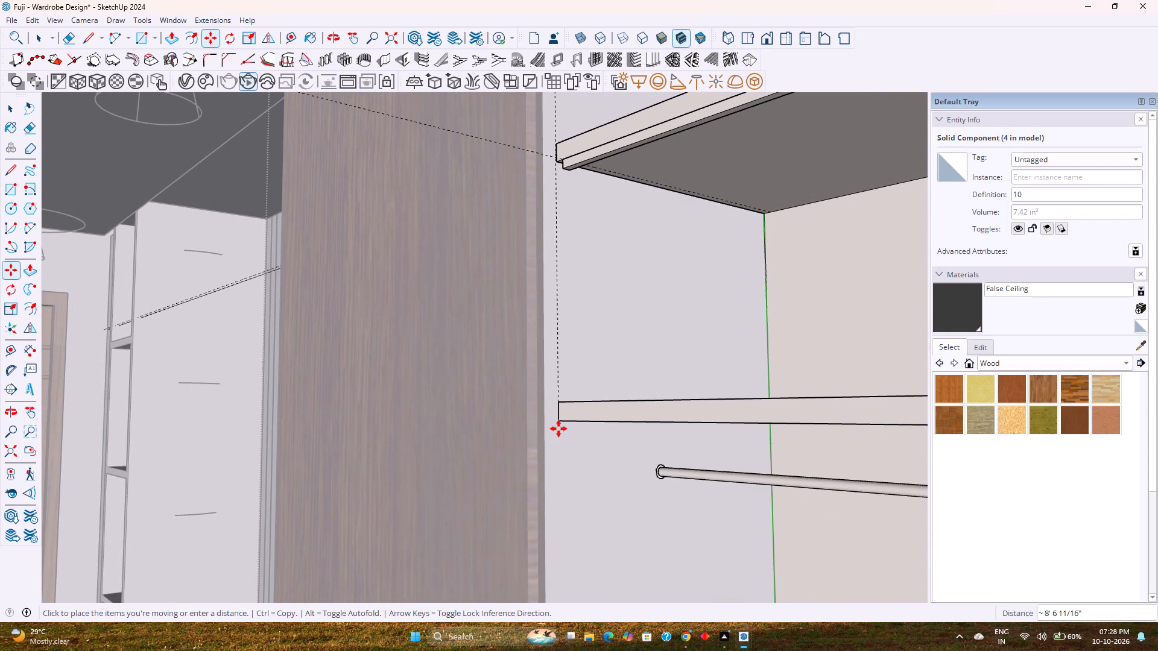
pyautogui.scroll(-7, 558, 428)
pyautogui.keyDown('shift'); pyautogui.moveTo(558, 431); pyautogui.dragTo(579, 295, button='middle'); pyautogui.keyUp('shift')
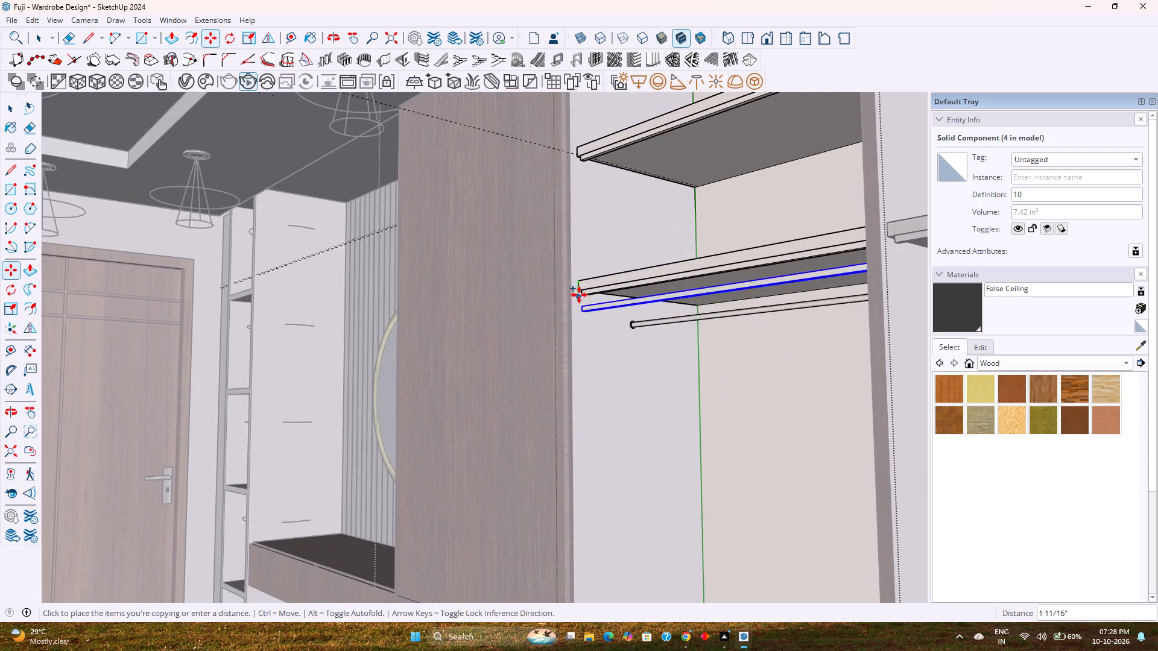
pyautogui.keyDown('shift'); pyautogui.moveTo(579, 295); pyautogui.dragTo(578, 297, button='middle'); pyautogui.keyUp('shift')
pyautogui.scroll(-2, 583, 300)
pyautogui.keyDown('shift'); pyautogui.moveTo(598, 391); pyautogui.dragTo(639, 222, button='middle'); pyautogui.keyUp('shift')
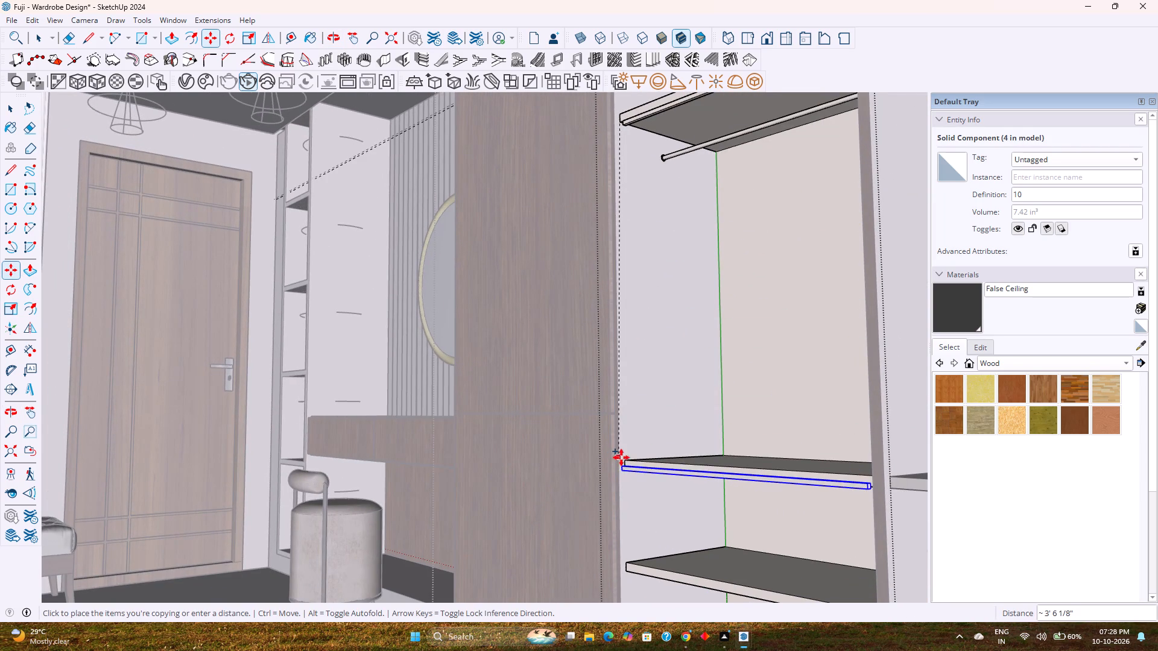
pyautogui.click(624, 458)
# Copy the strip from the second-lowest shelf down 1' to the matching corner of the lowest shelf.
pyautogui.click(624, 459)
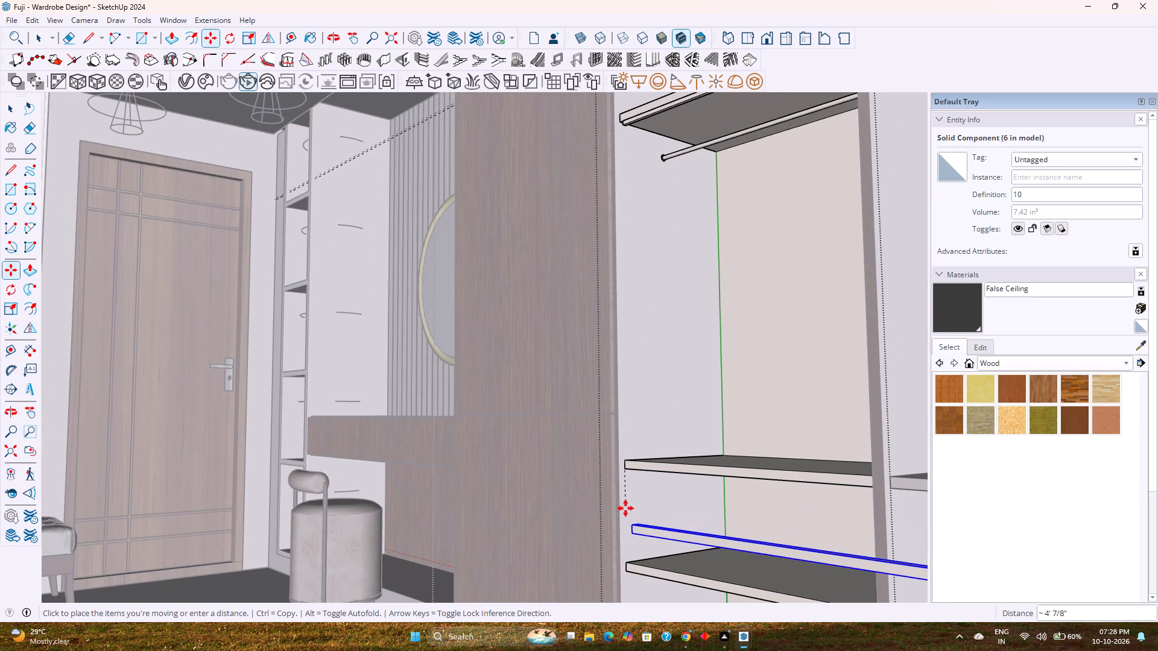
pyautogui.keyDown('shift'); pyautogui.moveTo(625, 517); pyautogui.dragTo(627, 395, button='middle'); pyautogui.keyUp('shift')
pyautogui.keyDown('shift'); pyautogui.scroll(-1, 625, 517); pyautogui.keyUp('shift')
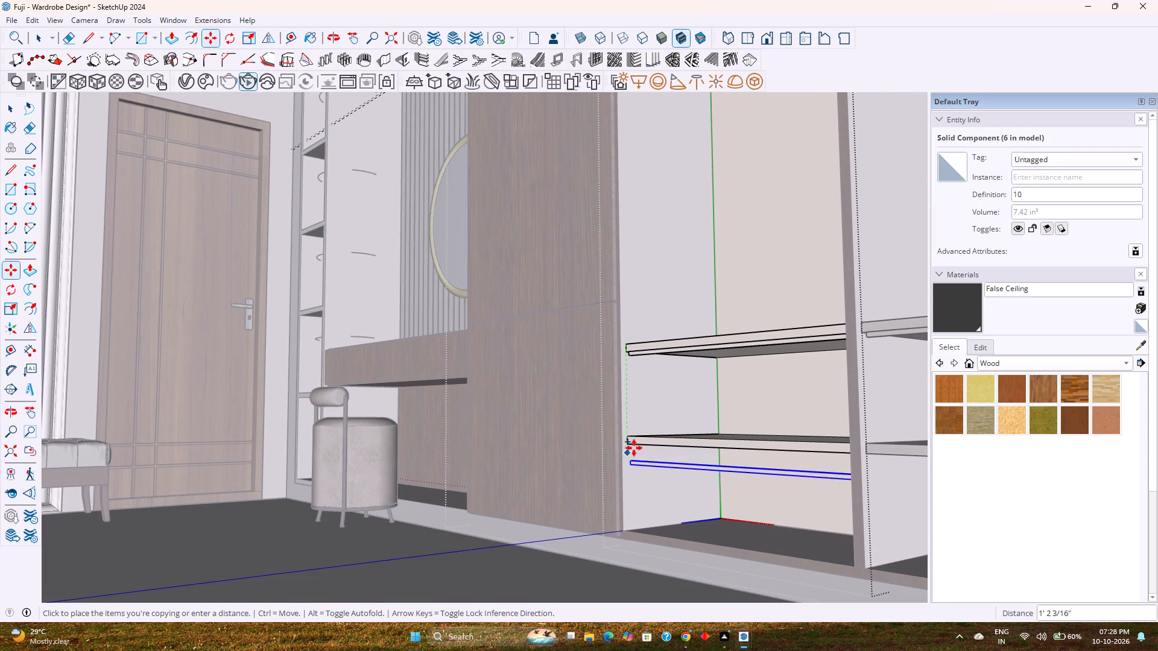
pyautogui.scroll(11, 631, 438)
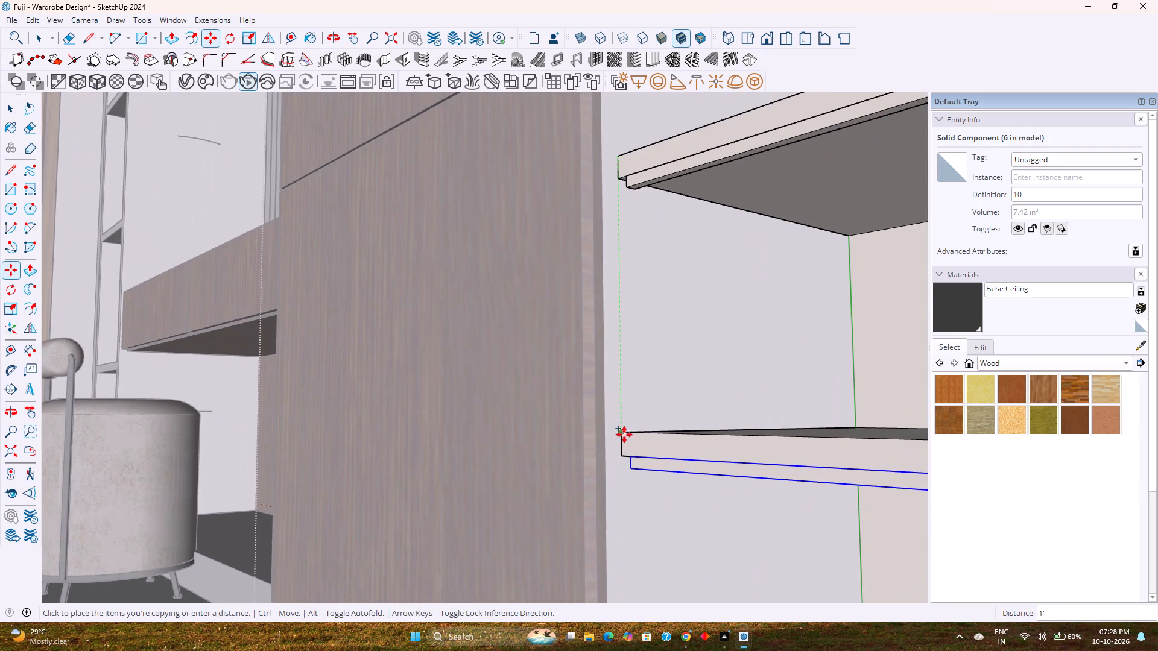
pyautogui.click(624, 433)
pyautogui.press('space')
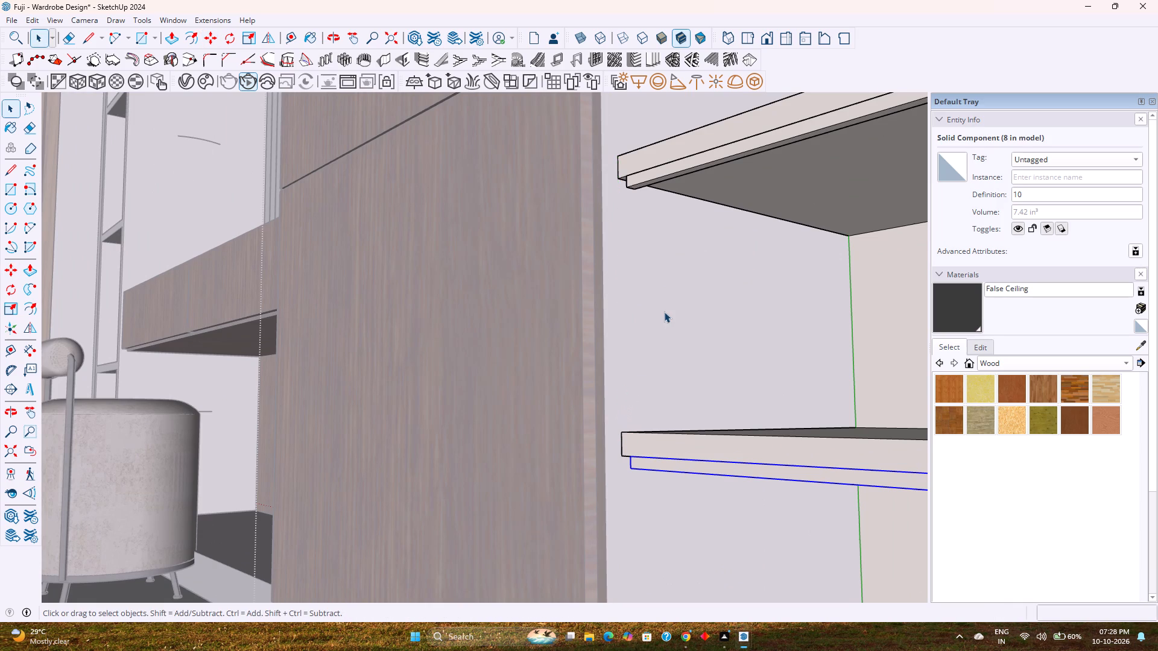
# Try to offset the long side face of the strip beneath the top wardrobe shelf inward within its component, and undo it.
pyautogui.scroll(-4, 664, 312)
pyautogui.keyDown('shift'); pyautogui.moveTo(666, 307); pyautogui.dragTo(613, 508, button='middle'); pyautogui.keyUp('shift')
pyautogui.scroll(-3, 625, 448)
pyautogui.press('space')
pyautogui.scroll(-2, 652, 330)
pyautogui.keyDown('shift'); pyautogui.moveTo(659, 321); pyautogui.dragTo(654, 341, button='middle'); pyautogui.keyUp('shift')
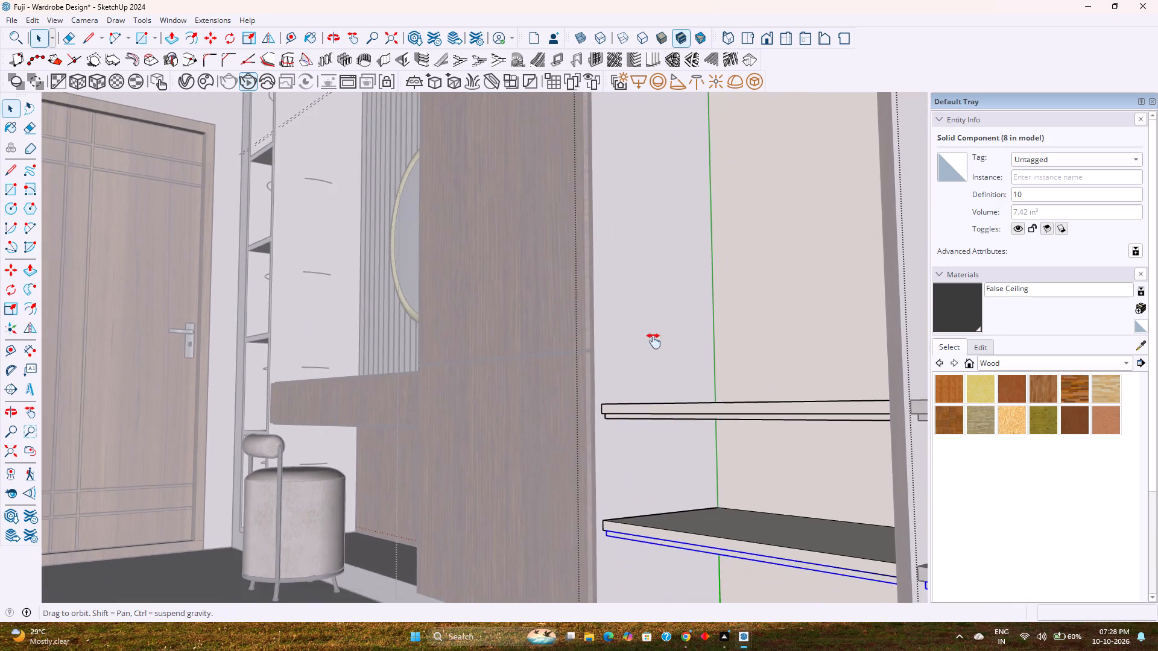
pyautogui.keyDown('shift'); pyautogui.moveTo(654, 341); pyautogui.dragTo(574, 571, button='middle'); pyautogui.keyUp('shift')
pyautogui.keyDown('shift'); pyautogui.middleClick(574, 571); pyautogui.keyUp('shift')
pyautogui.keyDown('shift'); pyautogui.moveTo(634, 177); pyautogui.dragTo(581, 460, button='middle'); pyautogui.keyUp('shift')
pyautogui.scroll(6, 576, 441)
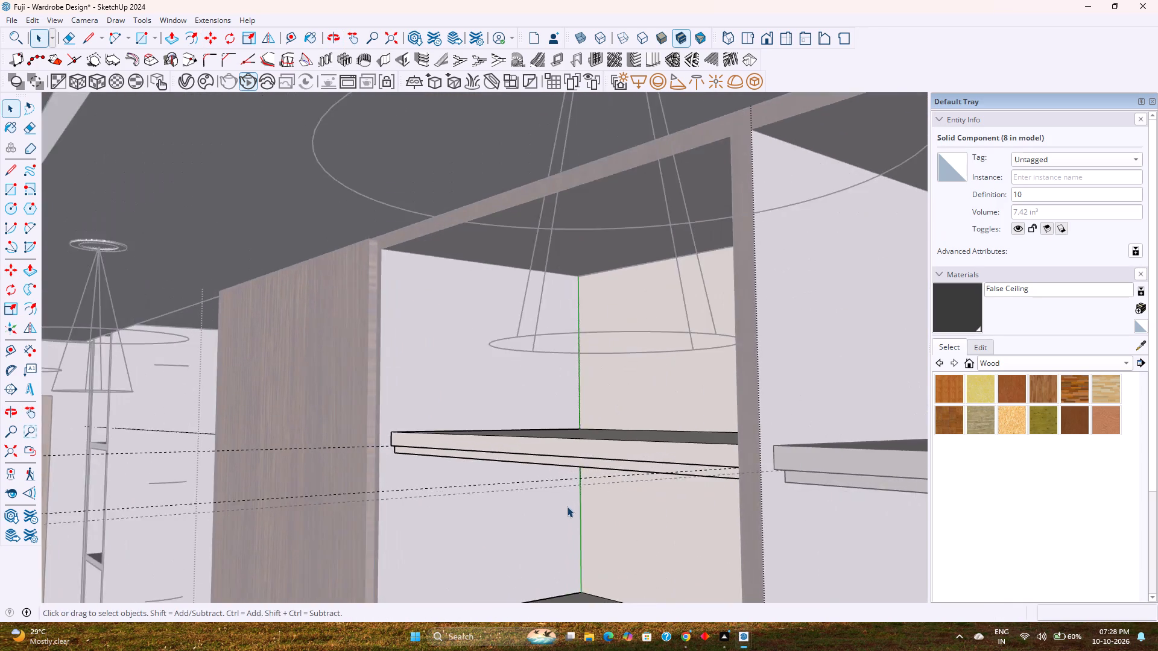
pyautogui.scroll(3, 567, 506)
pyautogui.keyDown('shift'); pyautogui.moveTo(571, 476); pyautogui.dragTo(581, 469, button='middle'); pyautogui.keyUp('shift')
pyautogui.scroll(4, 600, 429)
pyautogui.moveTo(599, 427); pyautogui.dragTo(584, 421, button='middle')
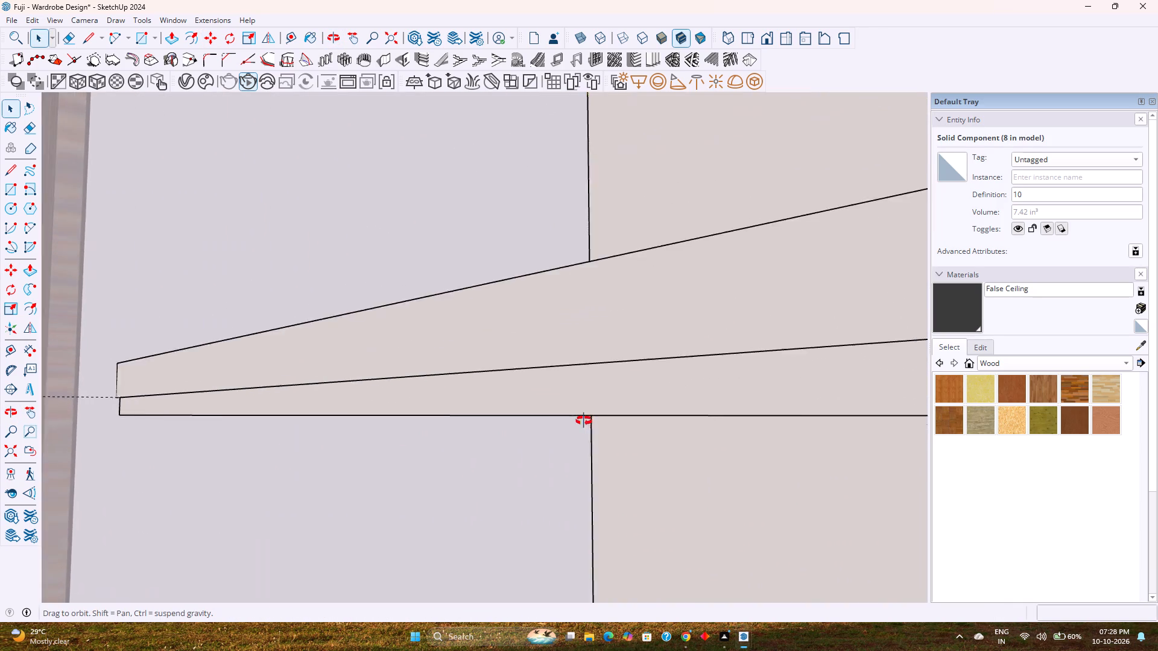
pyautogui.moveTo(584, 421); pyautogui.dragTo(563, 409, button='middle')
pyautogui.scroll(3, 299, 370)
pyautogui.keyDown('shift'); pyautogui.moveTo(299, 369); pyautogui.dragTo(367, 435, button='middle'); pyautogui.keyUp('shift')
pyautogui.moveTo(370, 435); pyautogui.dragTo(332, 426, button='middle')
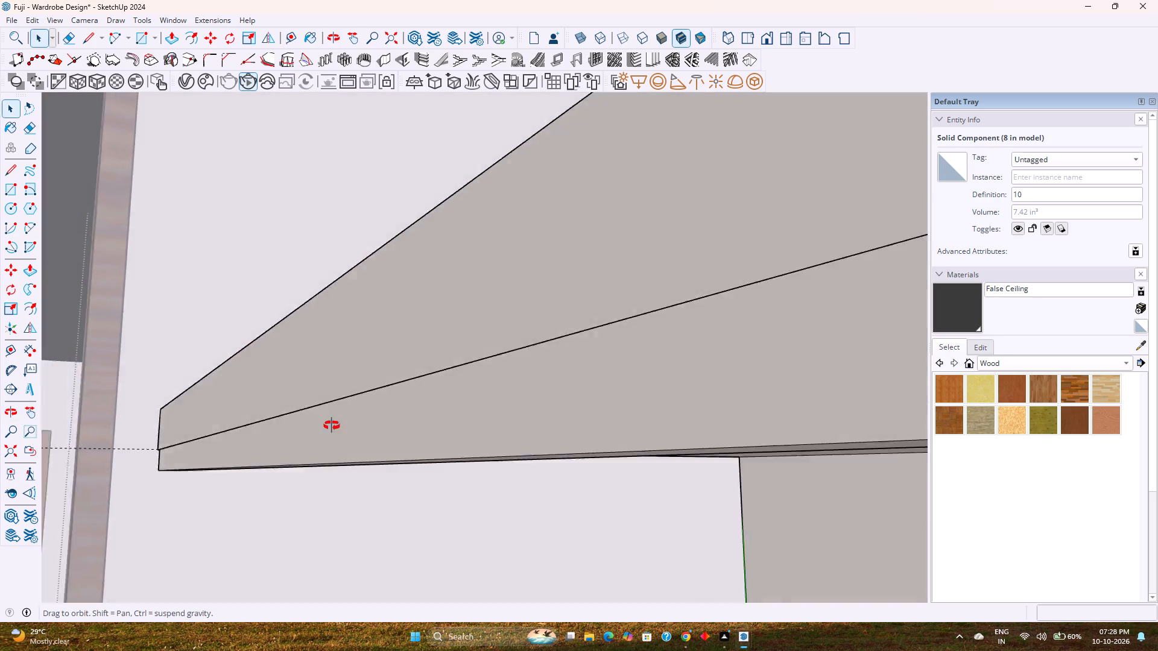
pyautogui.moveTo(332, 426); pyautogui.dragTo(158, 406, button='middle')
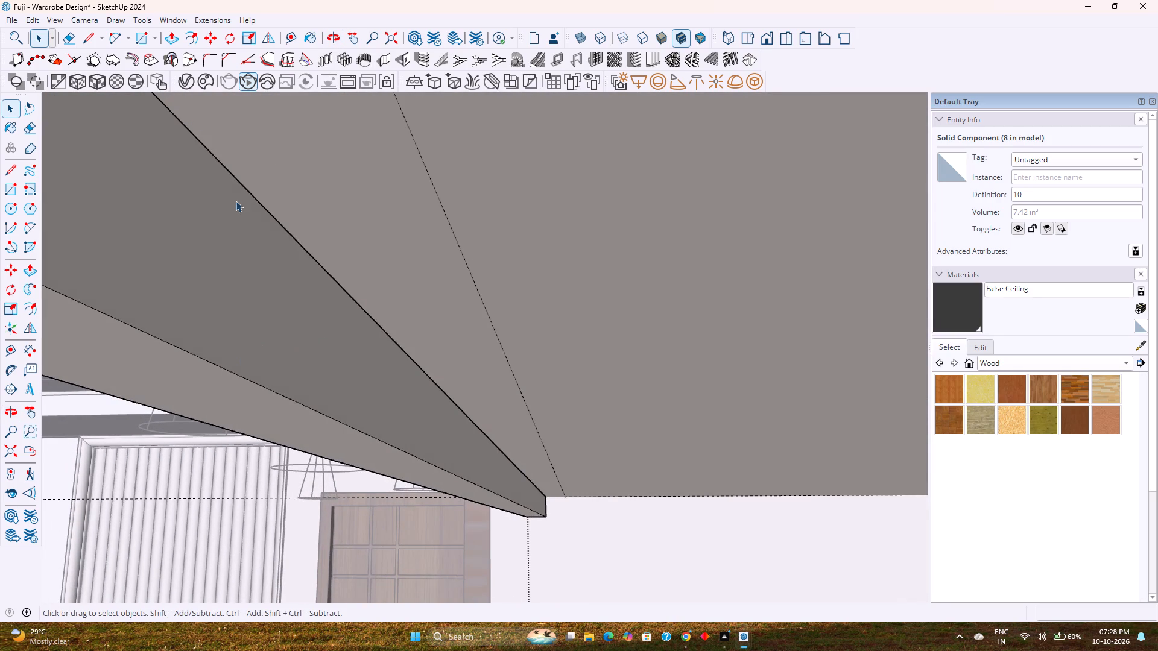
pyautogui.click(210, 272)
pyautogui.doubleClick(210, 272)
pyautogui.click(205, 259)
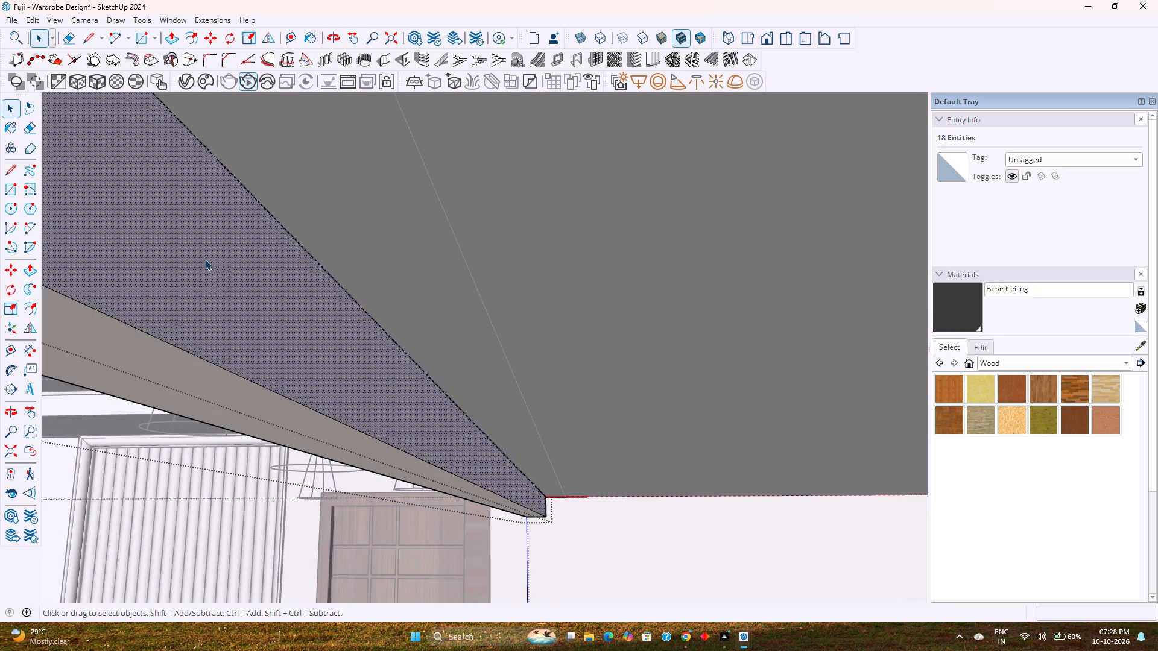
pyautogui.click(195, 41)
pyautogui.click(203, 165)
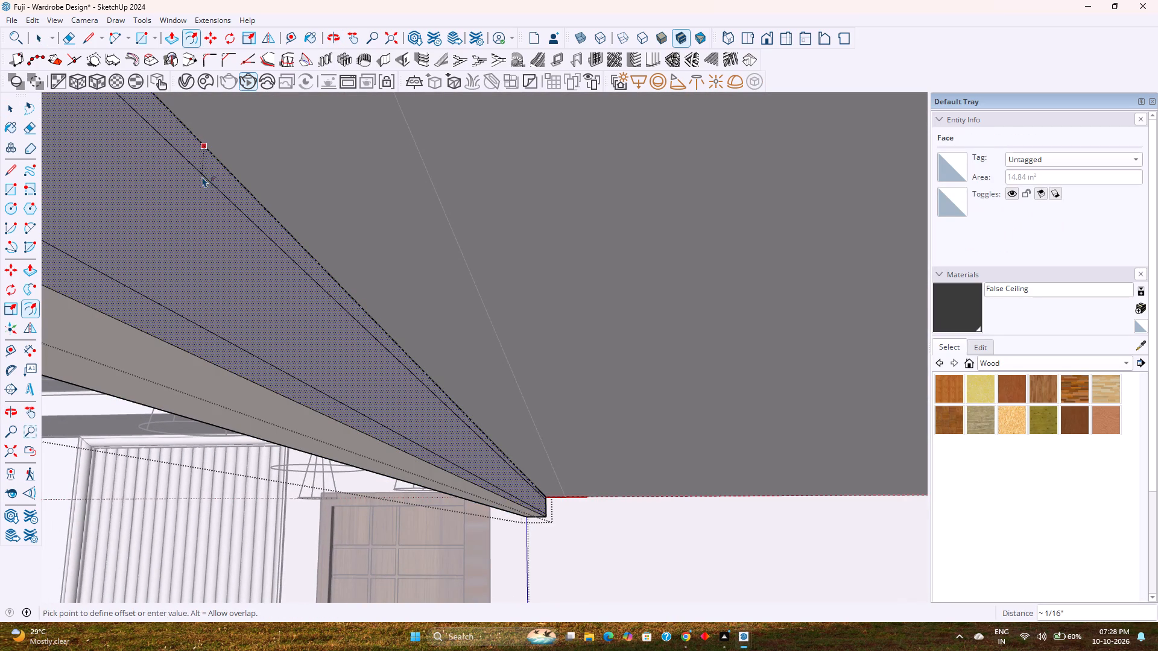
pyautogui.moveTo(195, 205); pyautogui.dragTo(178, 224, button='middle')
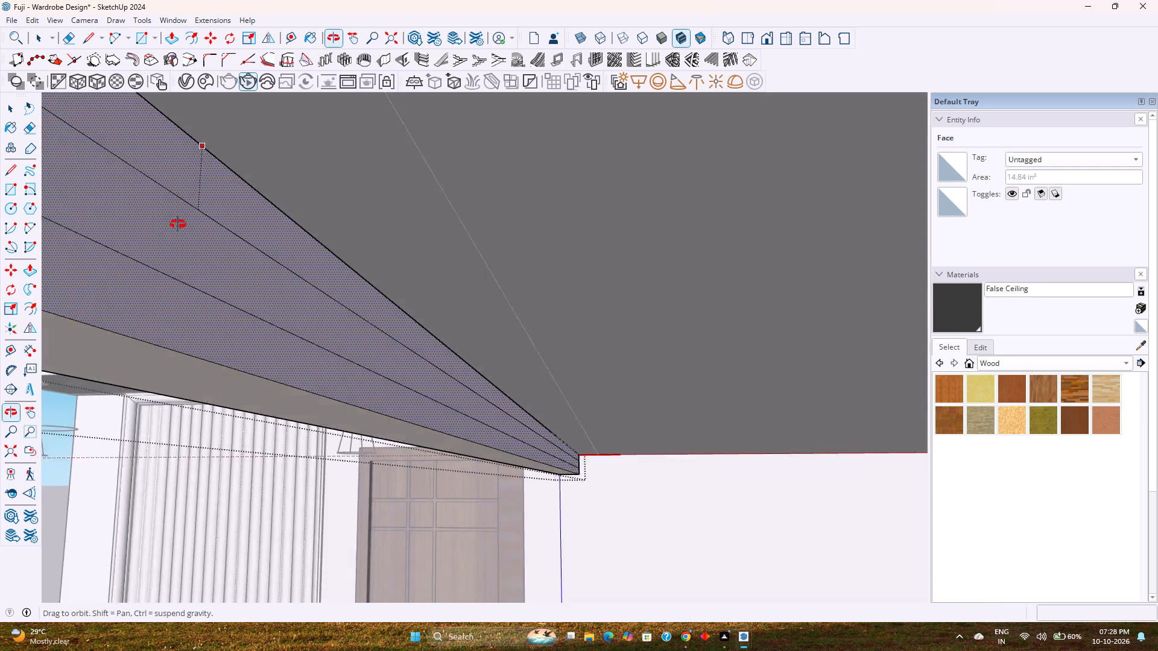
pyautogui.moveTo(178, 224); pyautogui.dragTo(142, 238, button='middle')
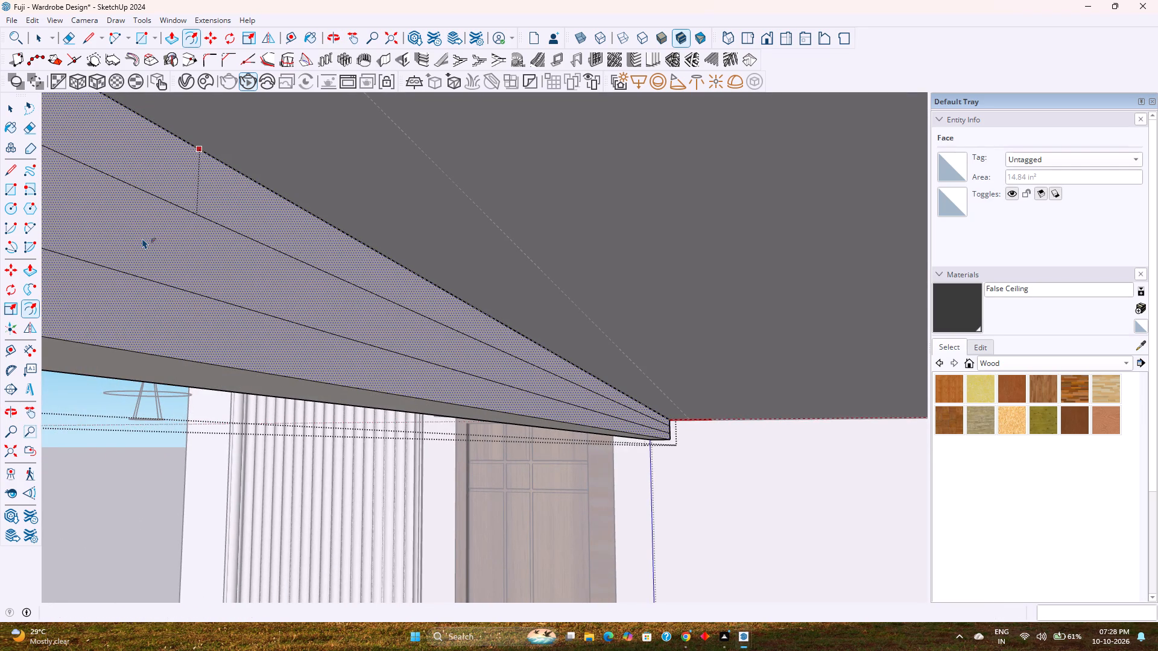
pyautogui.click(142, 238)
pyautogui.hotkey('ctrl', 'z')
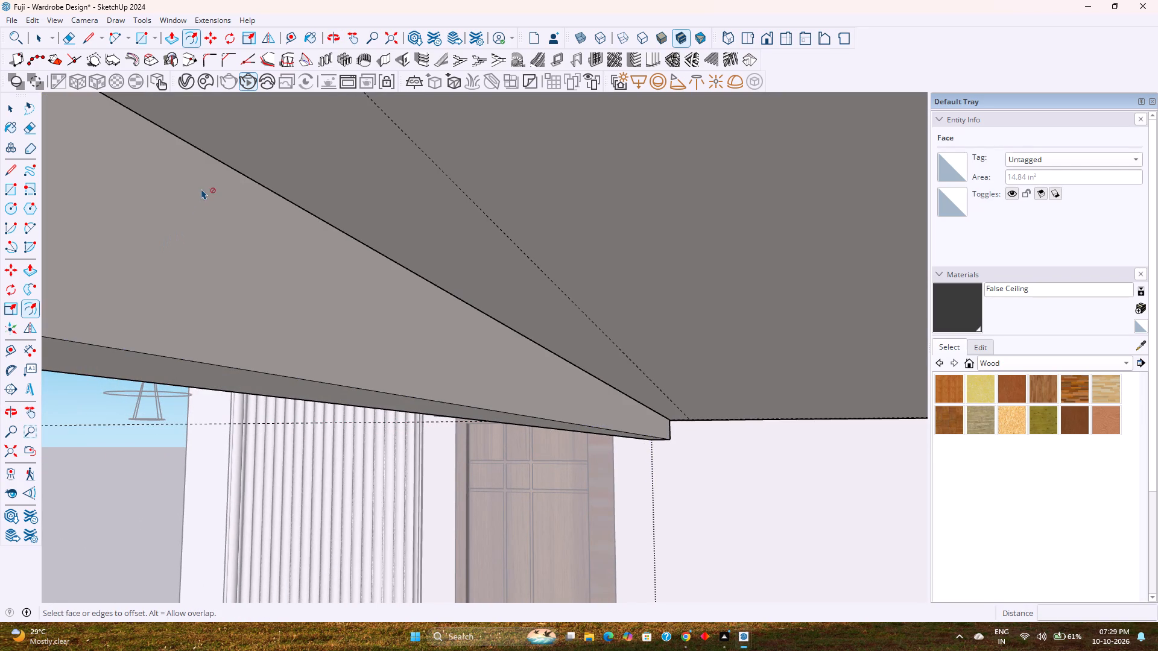
# Offset the outline of the top shelf strip's long side face inward about 1/8" inside its component.
pyautogui.press('space')
pyautogui.doubleClick(191, 208)
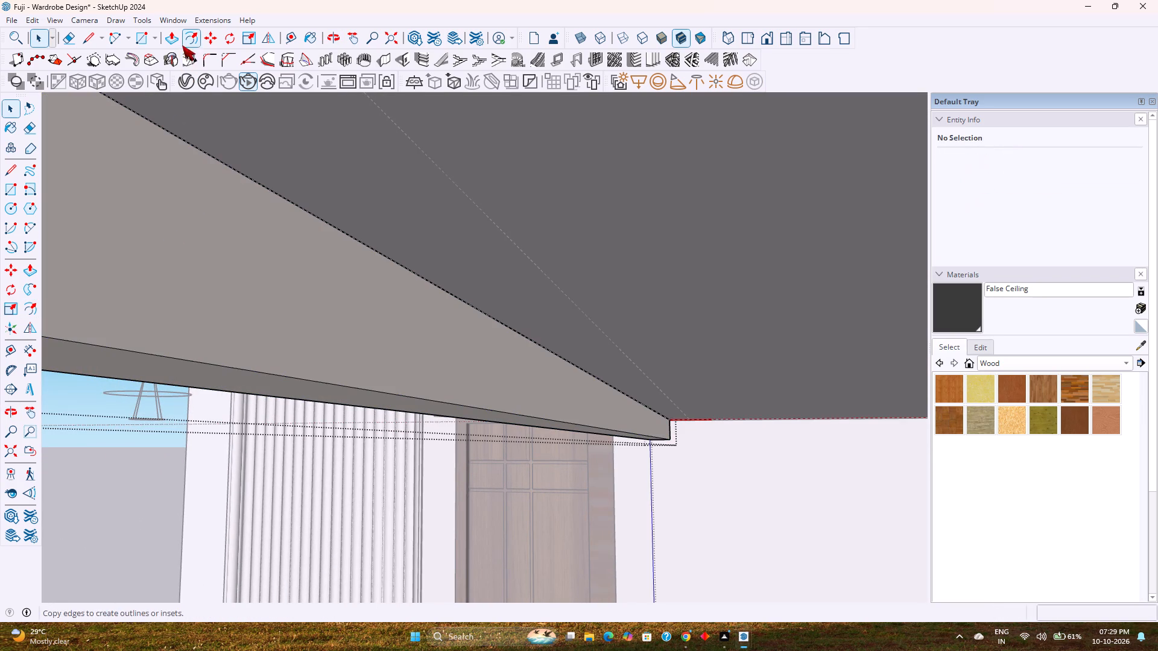
pyautogui.click(185, 37)
pyautogui.click(189, 149)
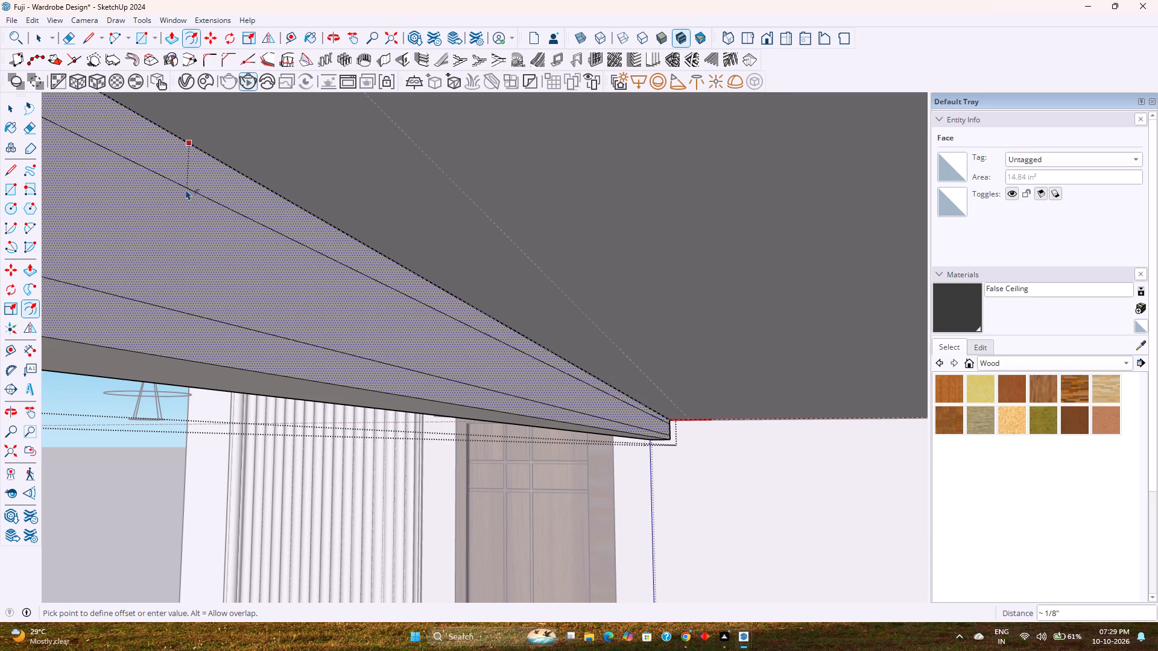
pyautogui.click(185, 194)
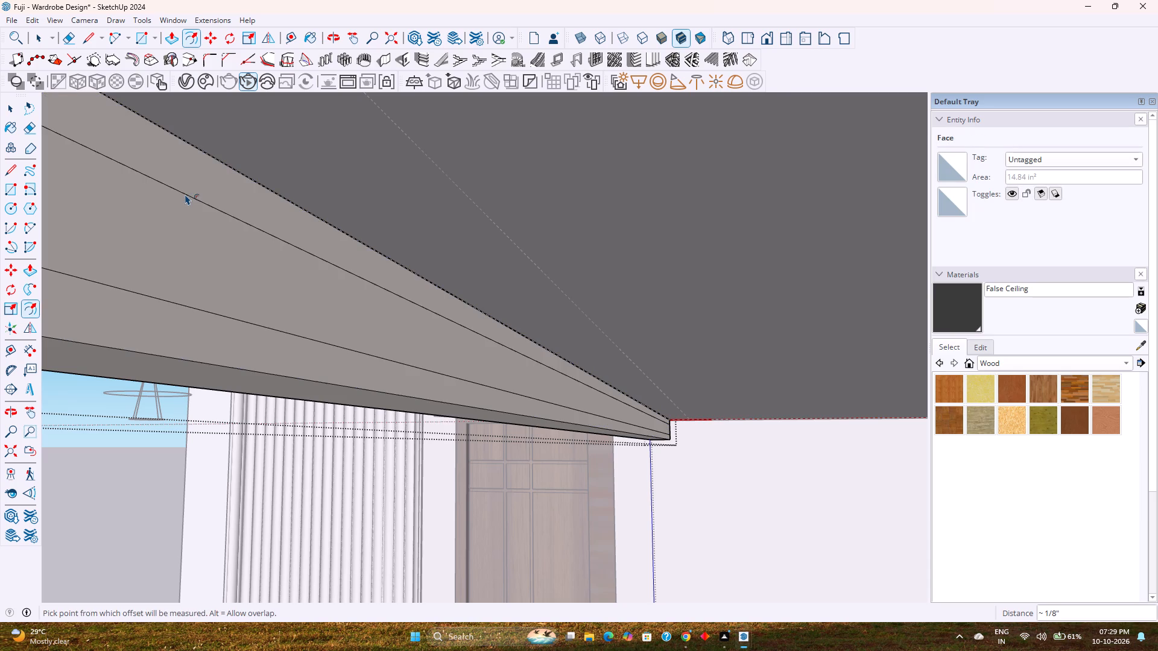
# Copy the inset face about 1 3/16" straight out from the strip and make the copy a group.
pyautogui.press('space')
pyautogui.doubleClick(186, 233)
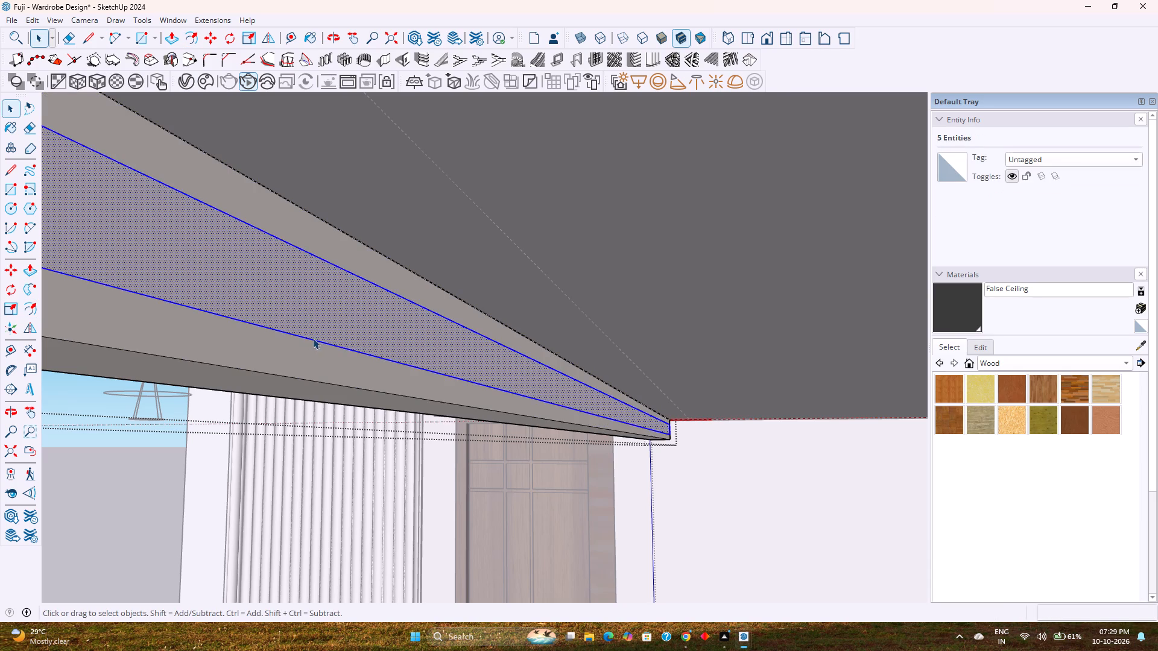
pyautogui.press('m')
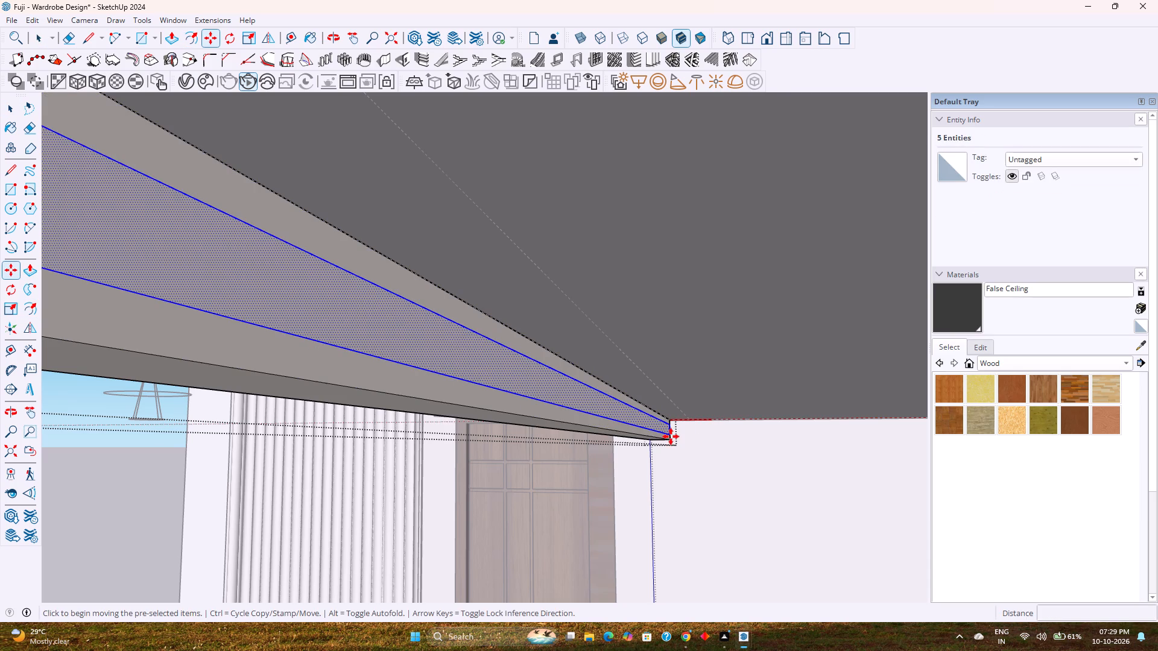
pyautogui.scroll(8, 671, 439)
pyautogui.click(671, 441)
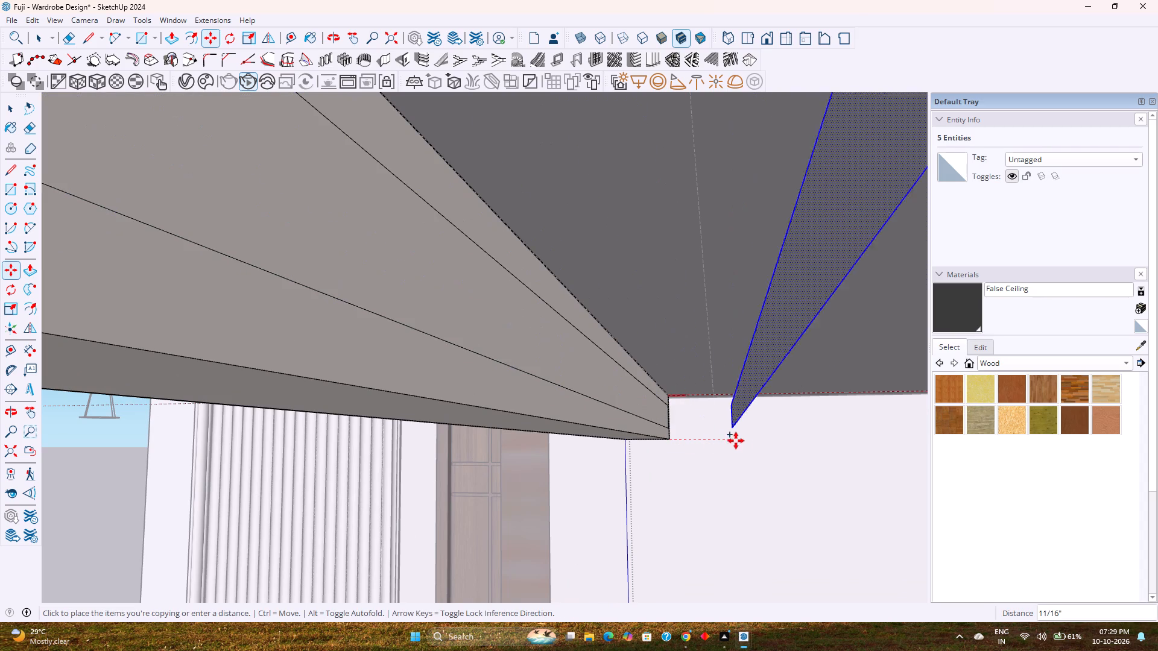
pyautogui.click(781, 439)
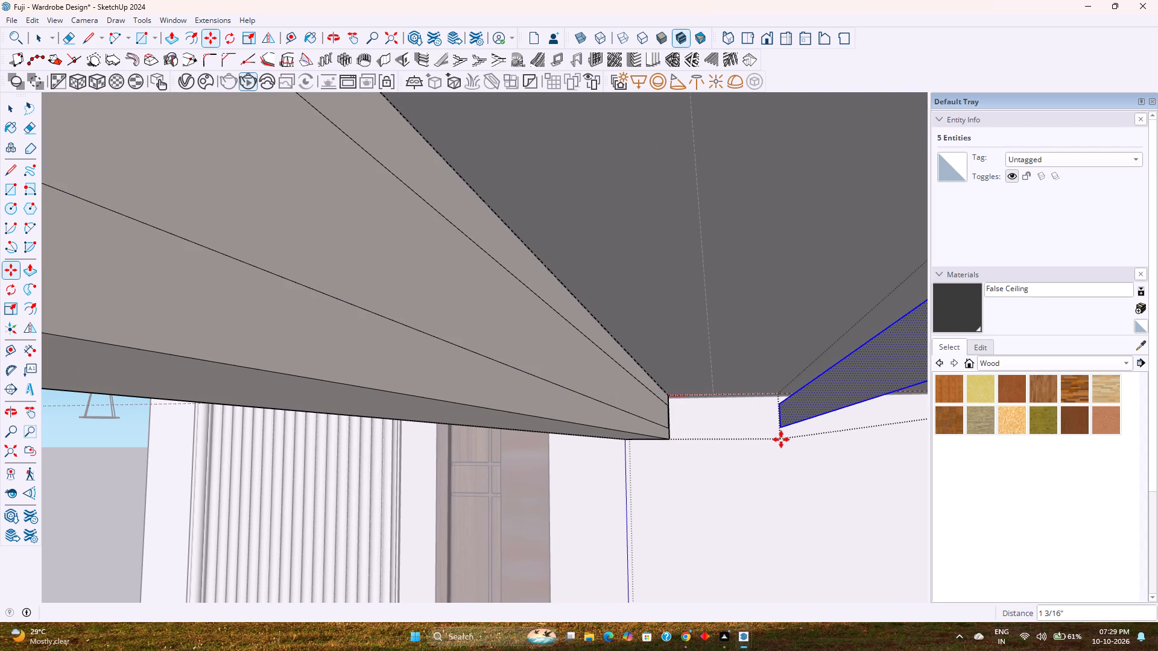
pyautogui.press('space')
pyautogui.rightClick(812, 401)
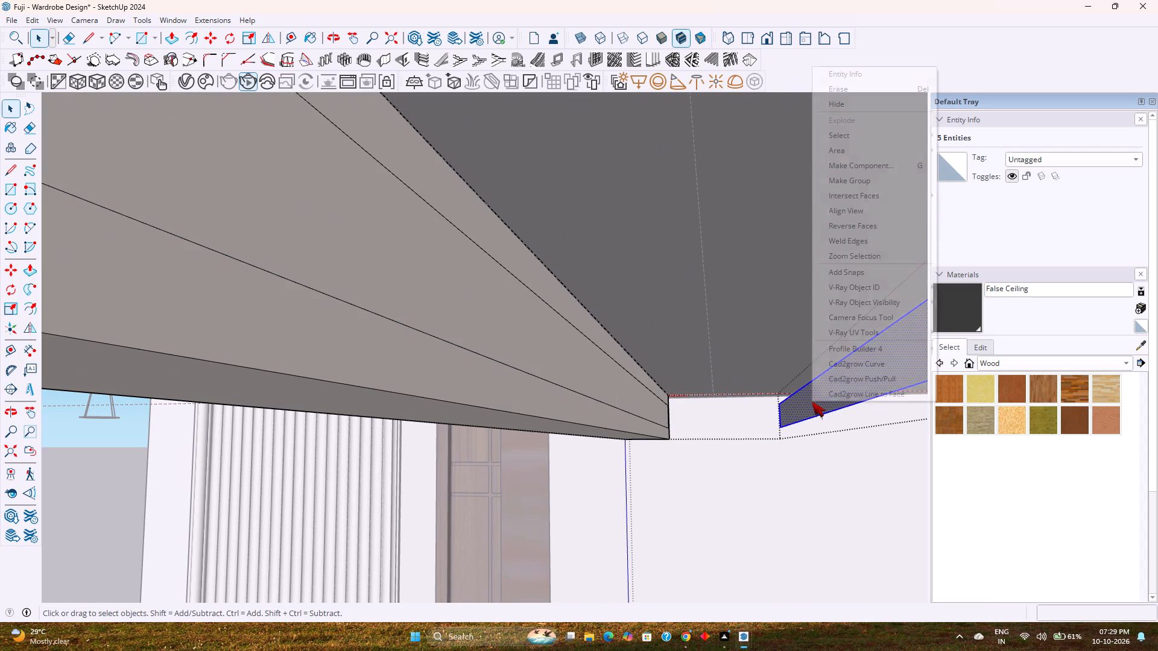
pyautogui.click(871, 181)
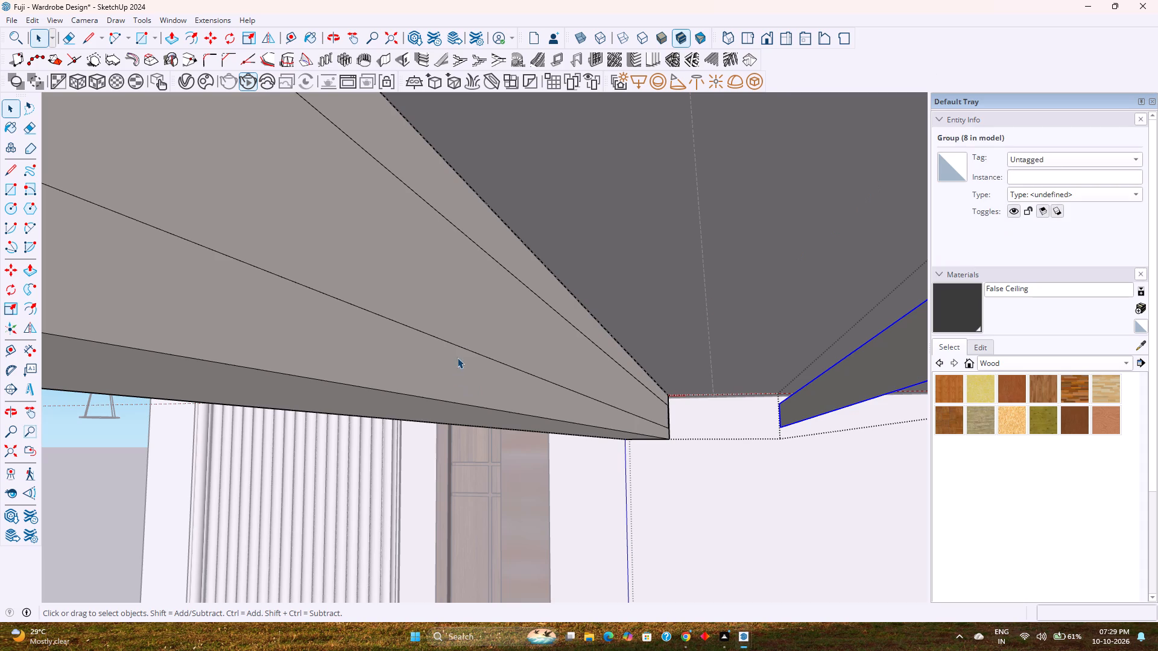
# Push the inset face 1/16" into the strip to form a shallow recess with Push/Pull.
pyautogui.click(471, 322)
pyautogui.press('p')
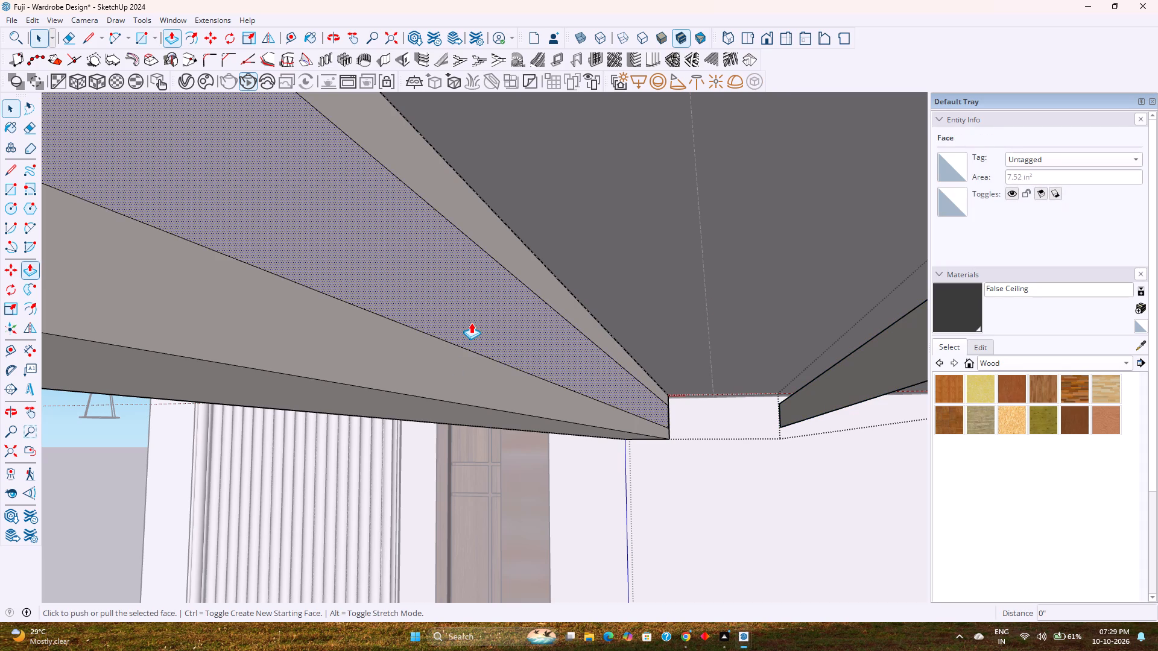
pyautogui.click(471, 322)
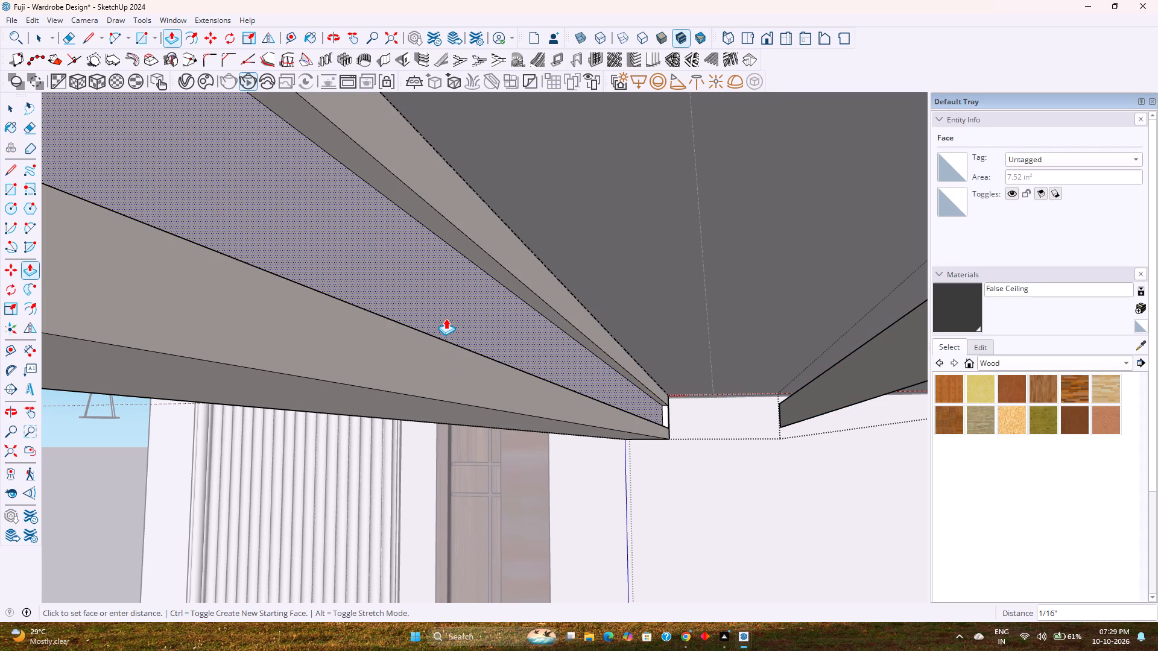
pyautogui.click(446, 318)
pyautogui.press('space')
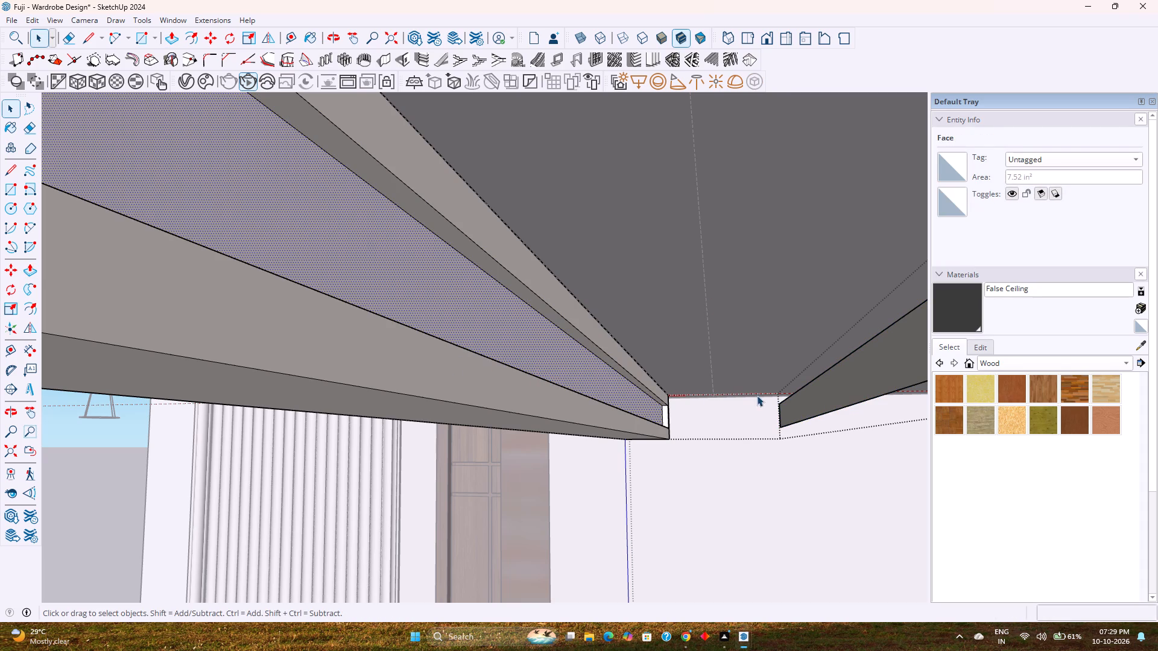
# Extrude the copied face slightly inside its group with Push/Pull to make a thin light panel.
pyautogui.doubleClick(806, 407)
pyautogui.press('p')
pyautogui.click(817, 401)
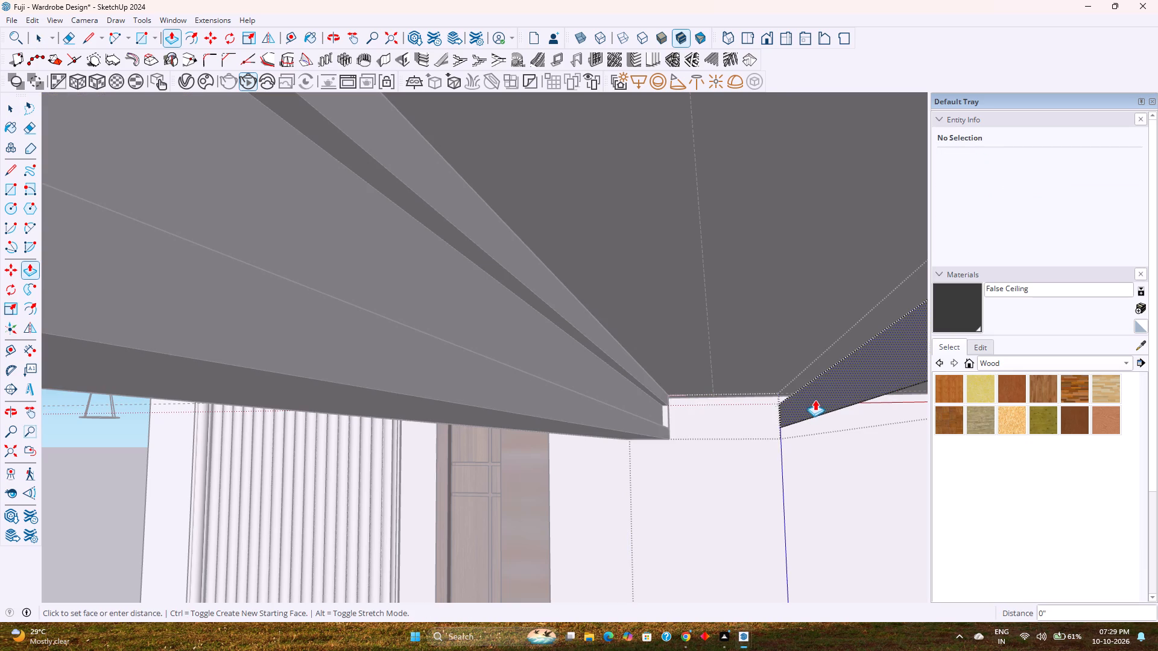
pyautogui.click(808, 398)
pyautogui.press('space')
pyautogui.scroll(-4, 708, 435)
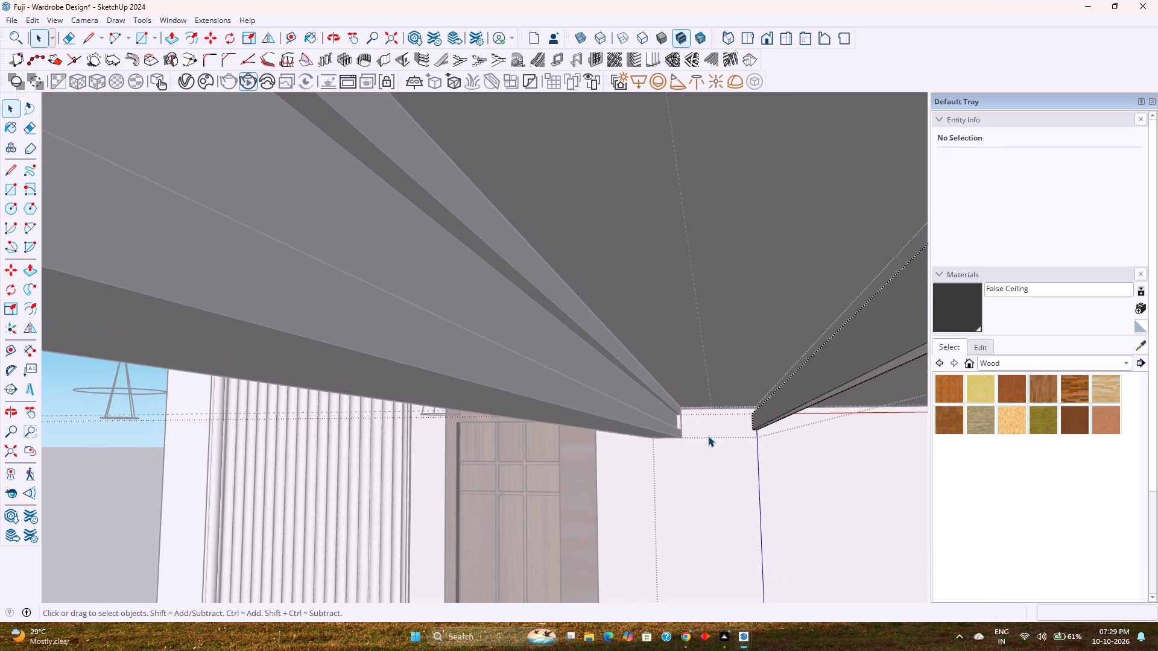
pyautogui.press('Escape')
# Move the thin panel group back into the strip's recess, aligning its lower end corner with the recess corner.
pyautogui.moveTo(708, 436); pyautogui.dragTo(674, 430, button='middle')
pyautogui.scroll(-1, 674, 430)
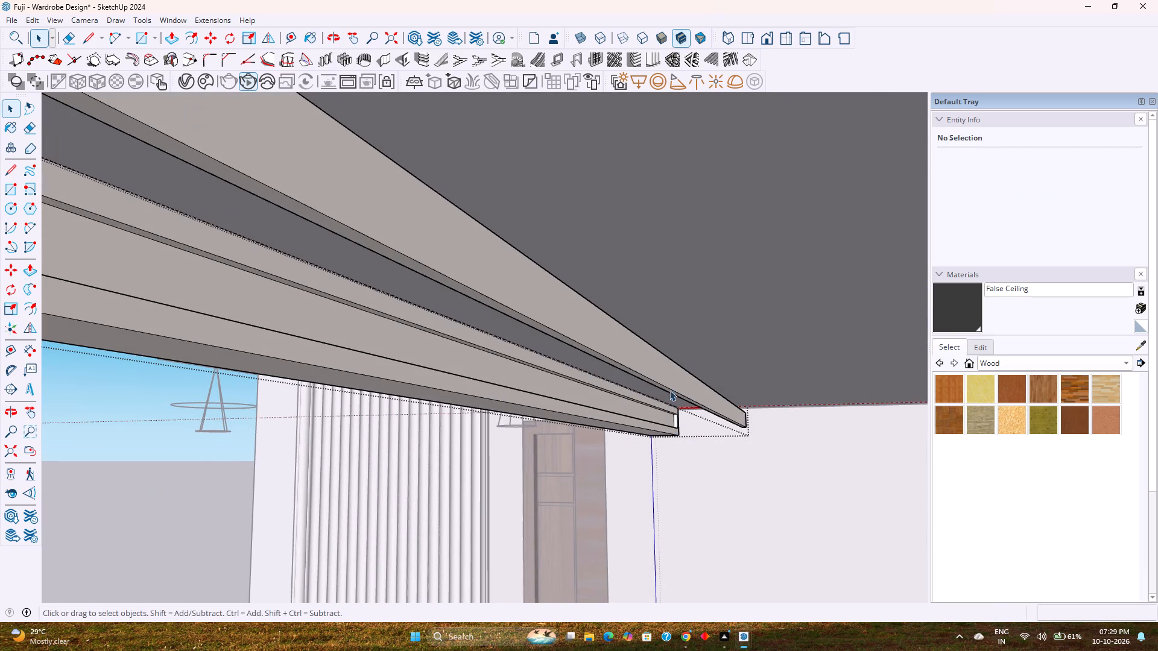
pyautogui.click(669, 381)
pyautogui.press('m')
pyautogui.scroll(10, 712, 447)
pyautogui.moveTo(735, 430); pyautogui.dragTo(753, 406, button='middle')
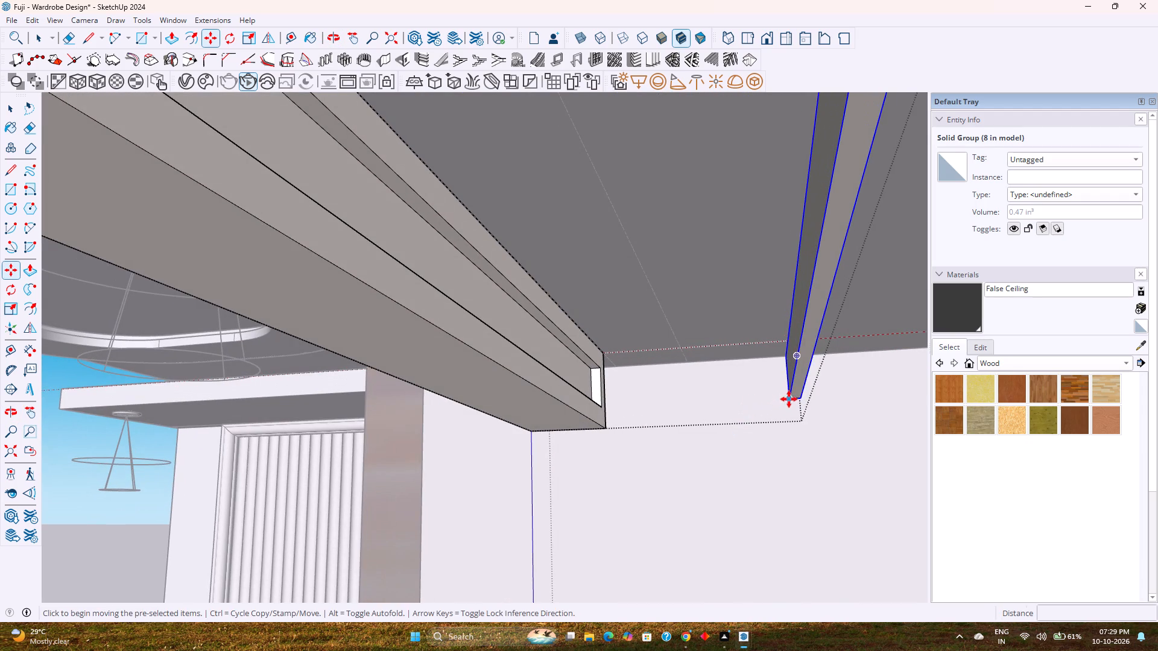
pyautogui.click(789, 398)
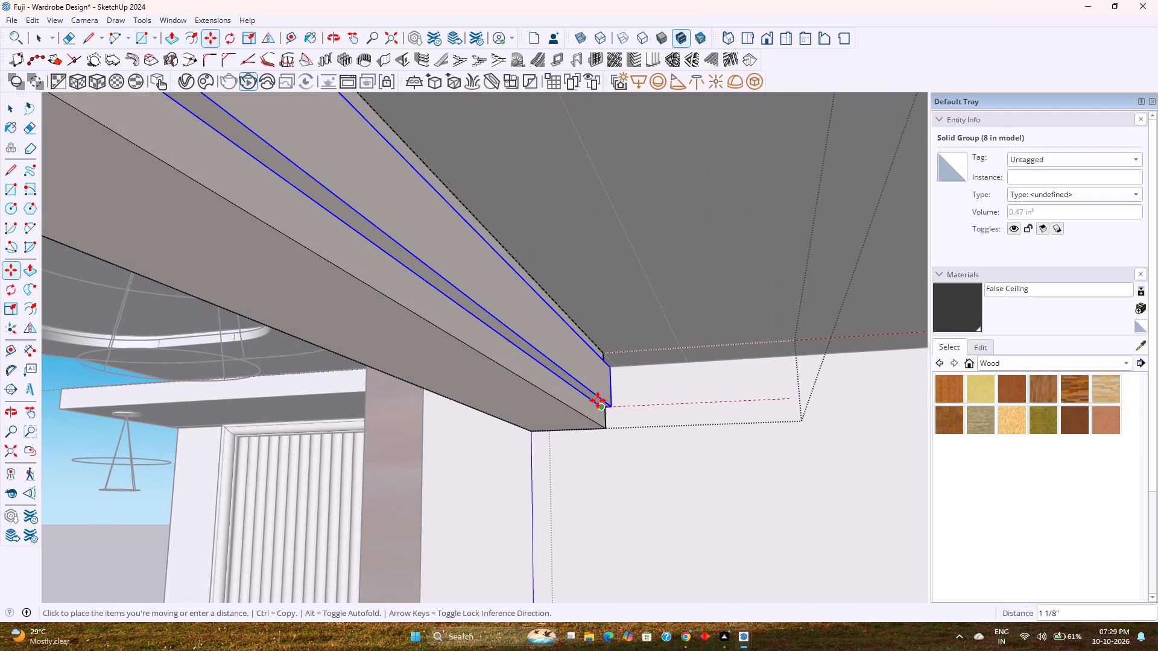
pyautogui.press('Left')
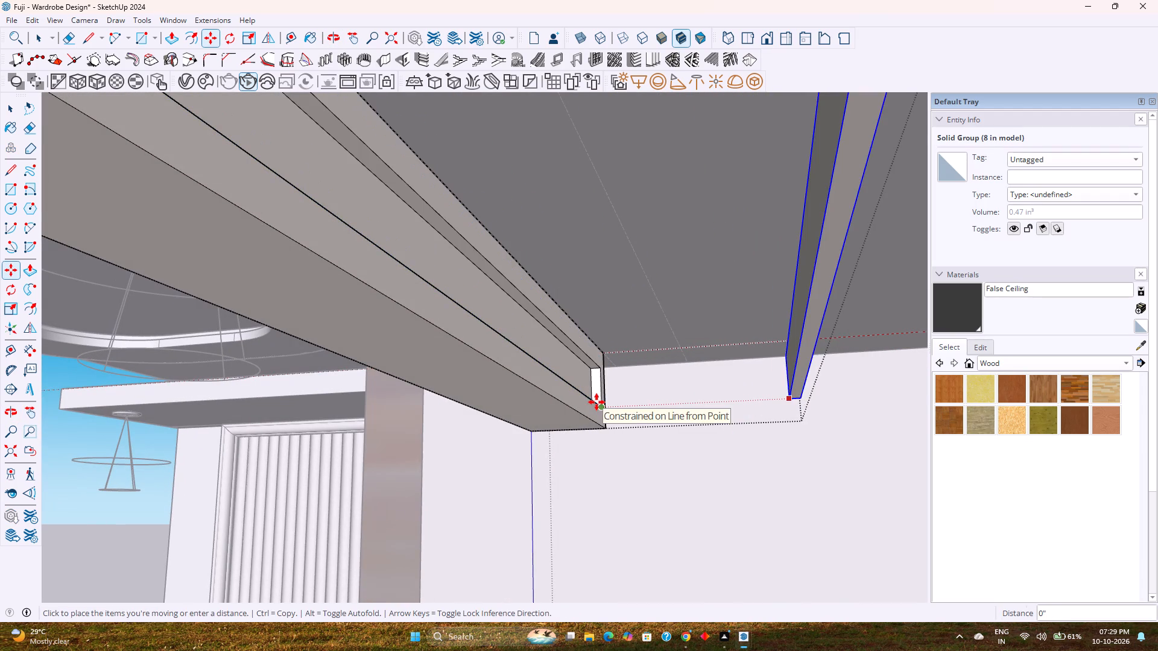
pyautogui.press('Right')
pyautogui.scroll(15, 596, 402)
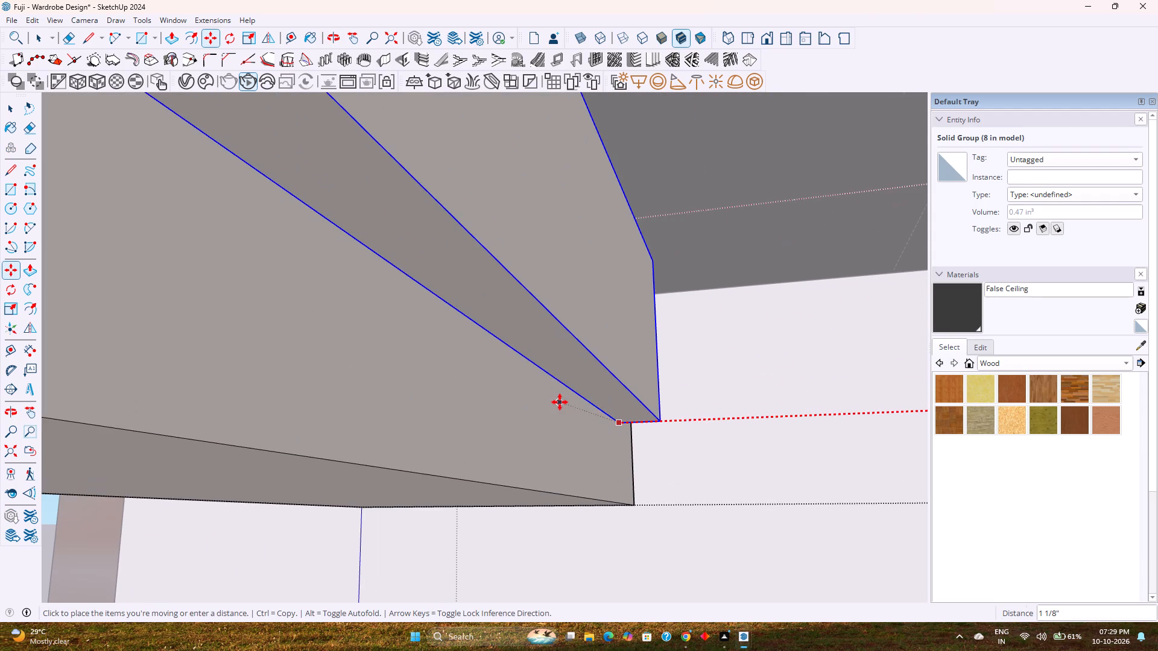
pyautogui.press('Escape')
pyautogui.scroll(-5, 656, 405)
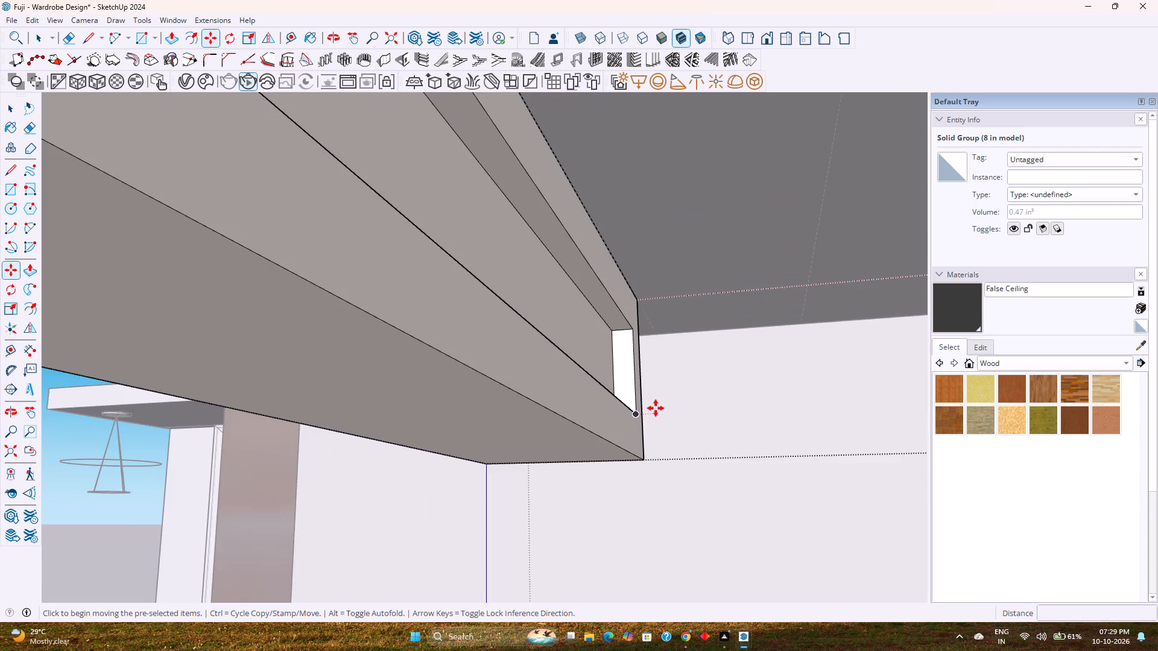
pyautogui.scroll(-7, 656, 408)
pyautogui.keyDown('shift'); pyautogui.moveTo(662, 415); pyautogui.dragTo(490, 398, button='middle'); pyautogui.keyUp('shift')
pyautogui.scroll(4, 649, 385)
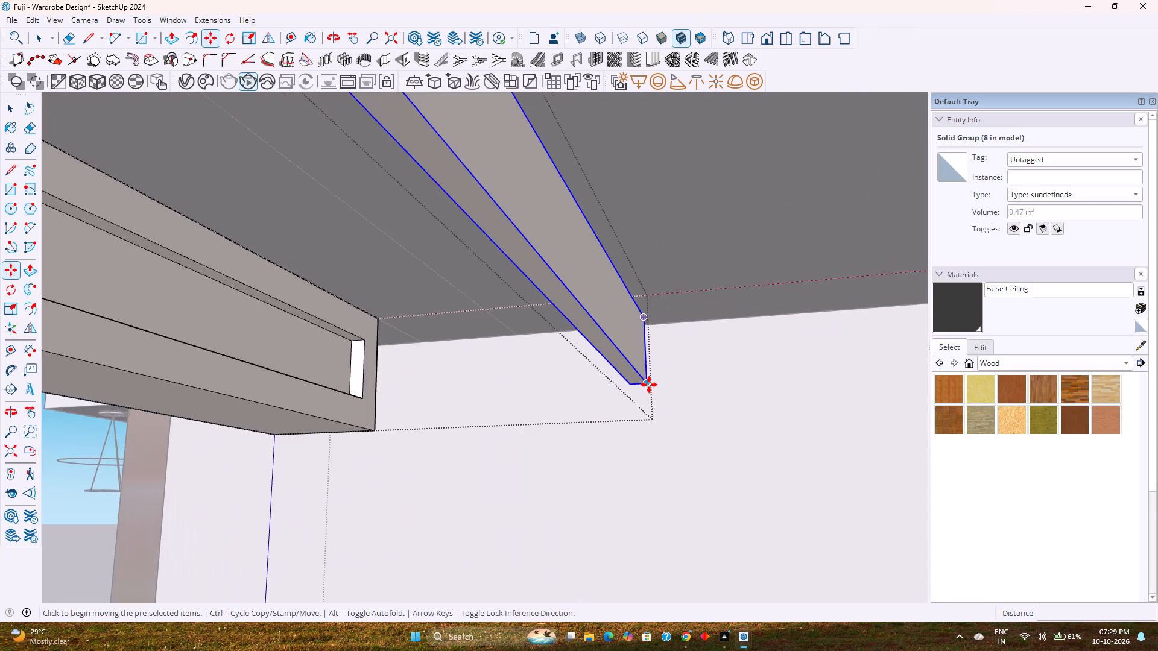
pyautogui.scroll(2, 649, 385)
pyautogui.click(645, 380)
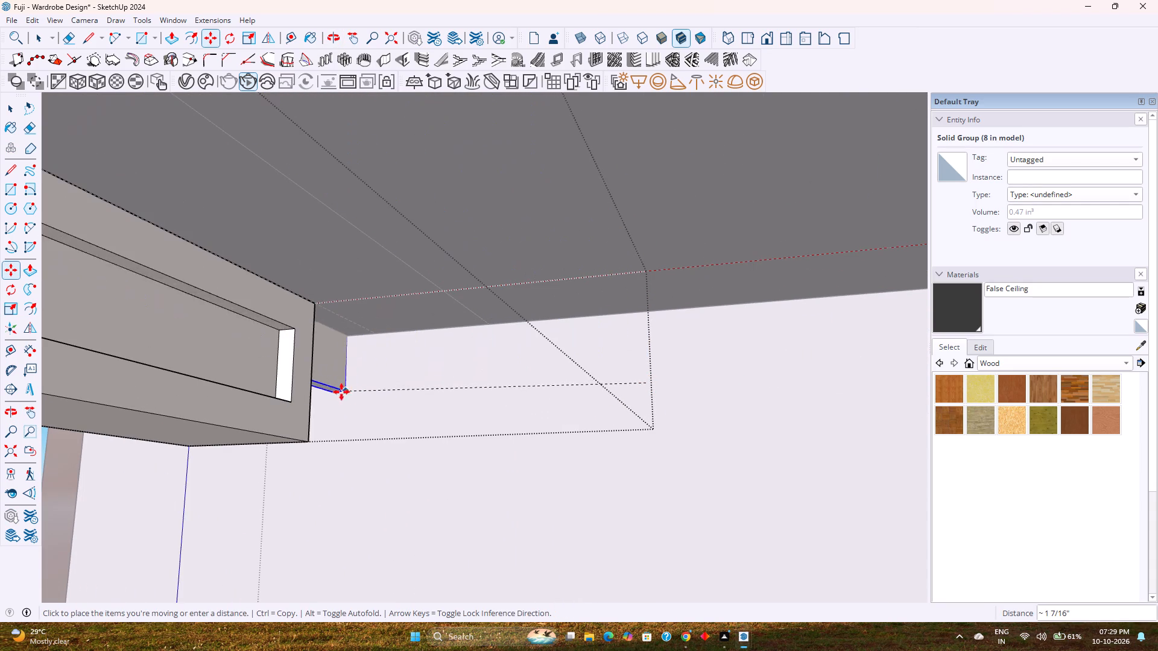
pyautogui.click(294, 398)
pyautogui.press('space')
# Open the thin light panel group beneath the wardrobe's upper shelf and select its long front face with its bounding edges.
pyautogui.doubleClick(270, 377)
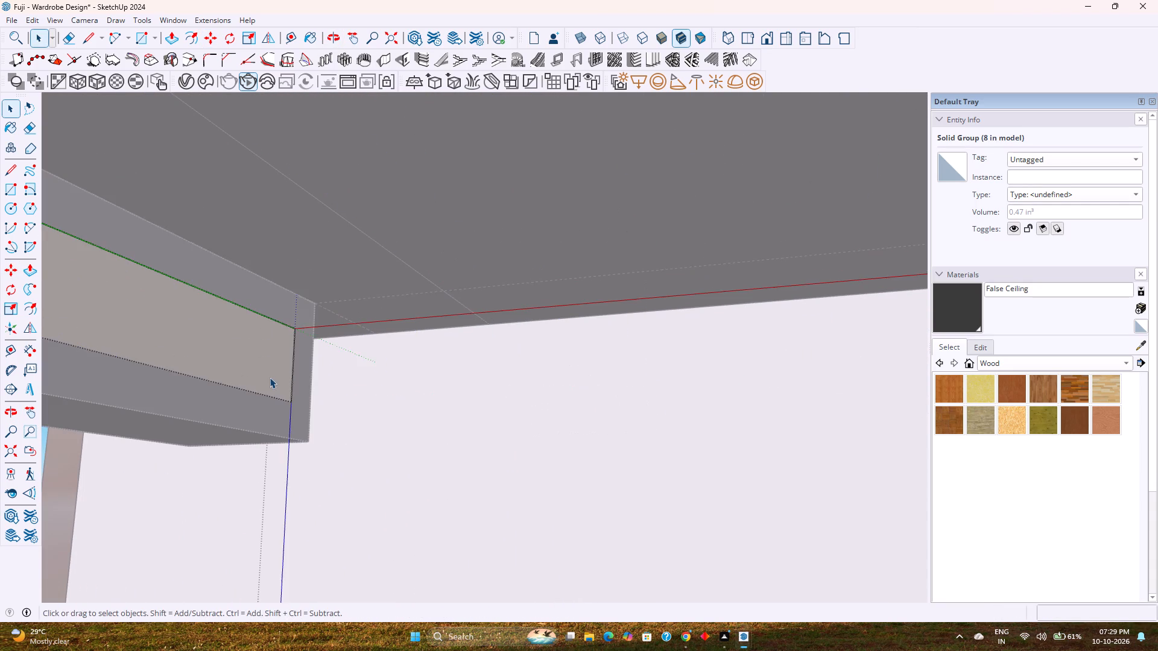
pyautogui.keyDown('shift'); pyautogui.moveTo(270, 377); pyautogui.dragTo(413, 373, button='middle'); pyautogui.keyUp('shift')
pyautogui.scroll(-16, 413, 373)
pyautogui.keyDown('shift'); pyautogui.moveTo(425, 373); pyautogui.dragTo(558, 371, button='middle'); pyautogui.keyUp('shift')
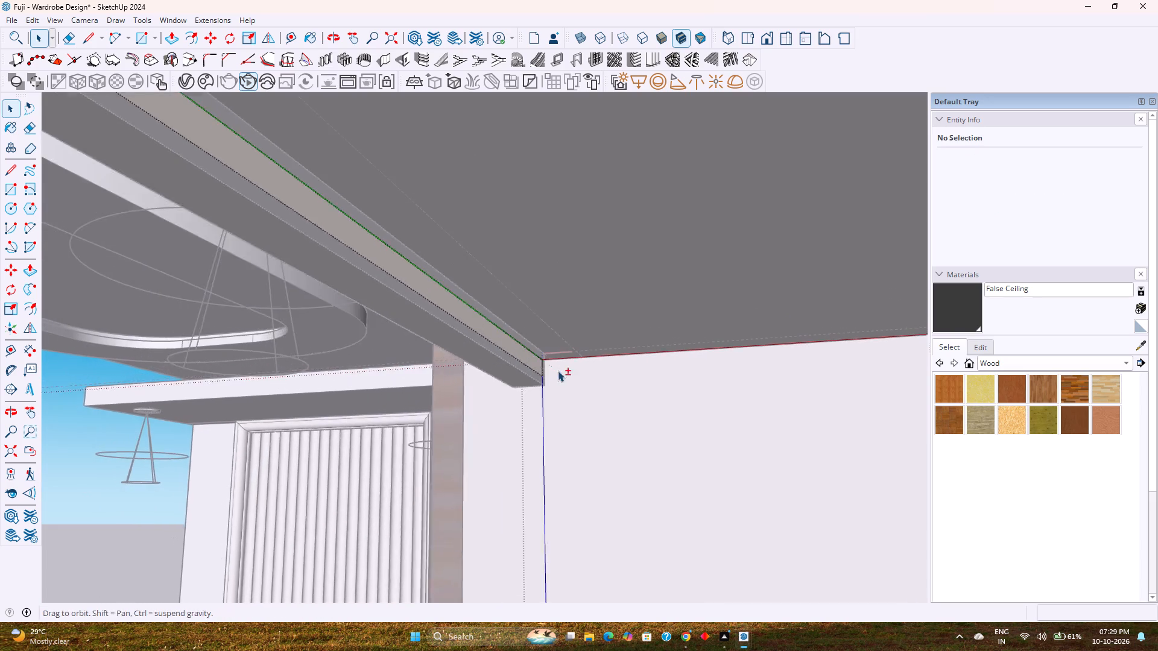
pyautogui.keyDown('shift'); pyautogui.moveTo(558, 371); pyautogui.dragTo(553, 371, button='middle'); pyautogui.keyUp('shift')
pyautogui.moveTo(552, 380); pyautogui.dragTo(498, 397, button='middle')
pyautogui.middleClick(496, 397)
pyautogui.scroll(-3, 438, 388)
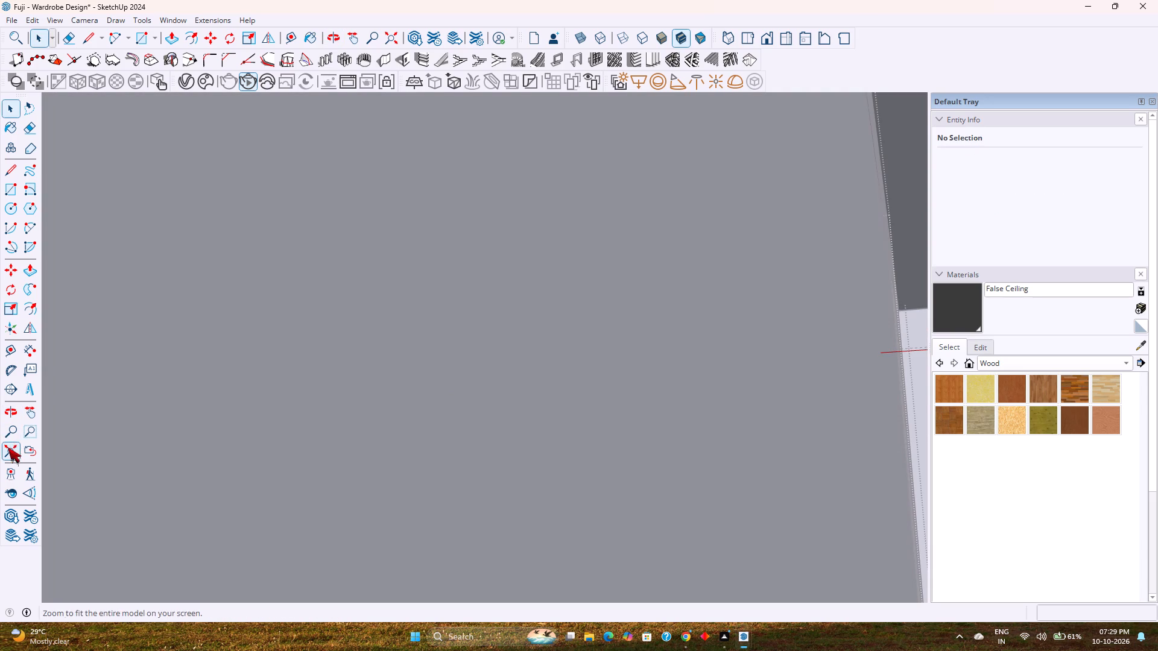
pyautogui.click(8, 447)
pyautogui.scroll(8, 595, 333)
pyautogui.moveTo(438, 371); pyautogui.dragTo(914, 417, button='middle')
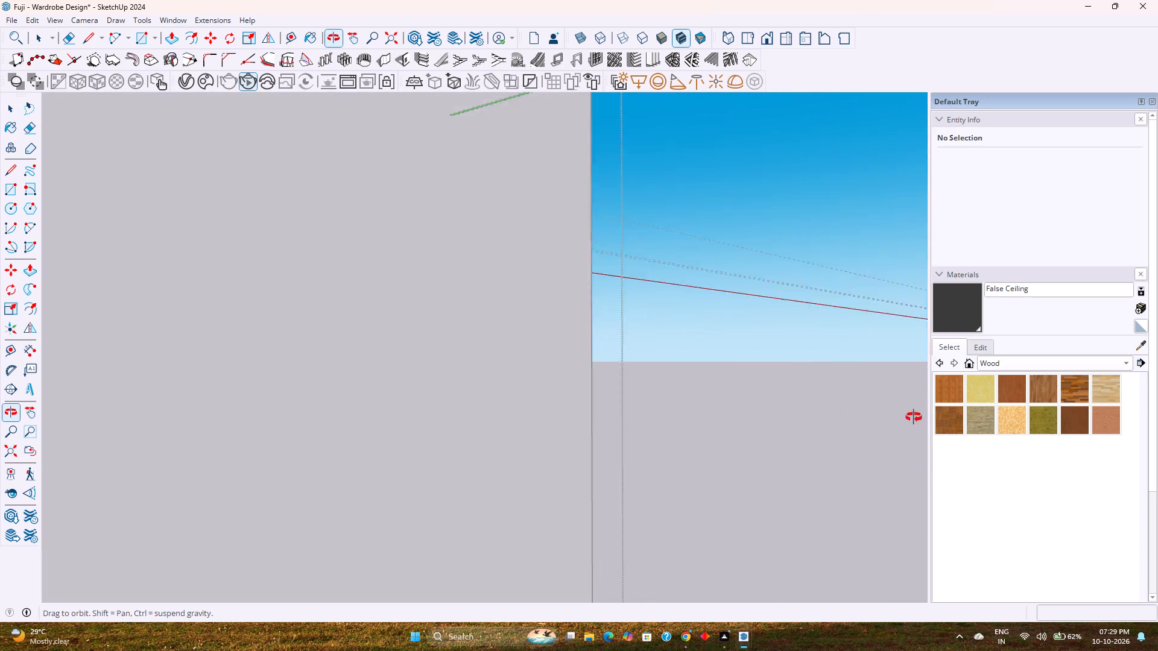
pyautogui.moveTo(914, 417); pyautogui.dragTo(926, 417, button='middle')
pyautogui.scroll(-1, 414, 374)
pyautogui.keyDown('shift'); pyautogui.moveTo(352, 370); pyautogui.dragTo(638, 376, button='middle'); pyautogui.keyUp('shift')
pyautogui.scroll(-9, 639, 376)
pyautogui.keyDown('shift'); pyautogui.moveTo(371, 359); pyautogui.dragTo(659, 424, button='middle'); pyautogui.keyUp('shift')
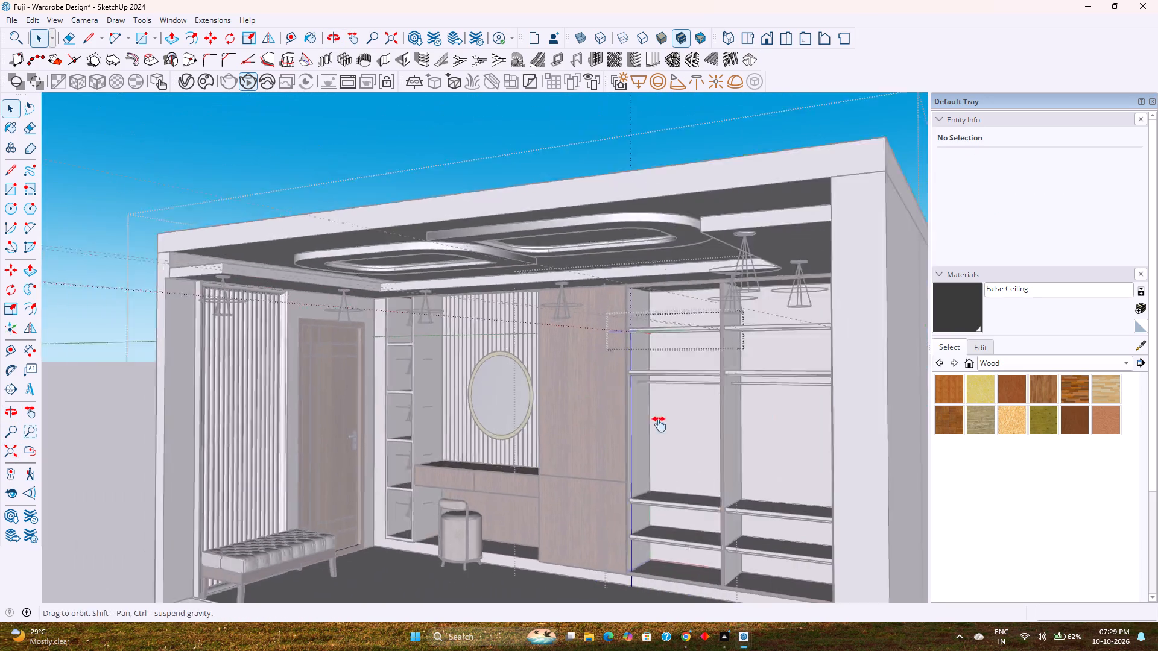
pyautogui.keyDown('shift'); pyautogui.moveTo(659, 424); pyautogui.dragTo(688, 429, button='middle'); pyautogui.keyUp('shift')
pyautogui.keyDown('shift'); pyautogui.moveTo(844, 397); pyautogui.dragTo(616, 354, button='middle'); pyautogui.keyUp('shift')
pyautogui.scroll(13, 587, 345)
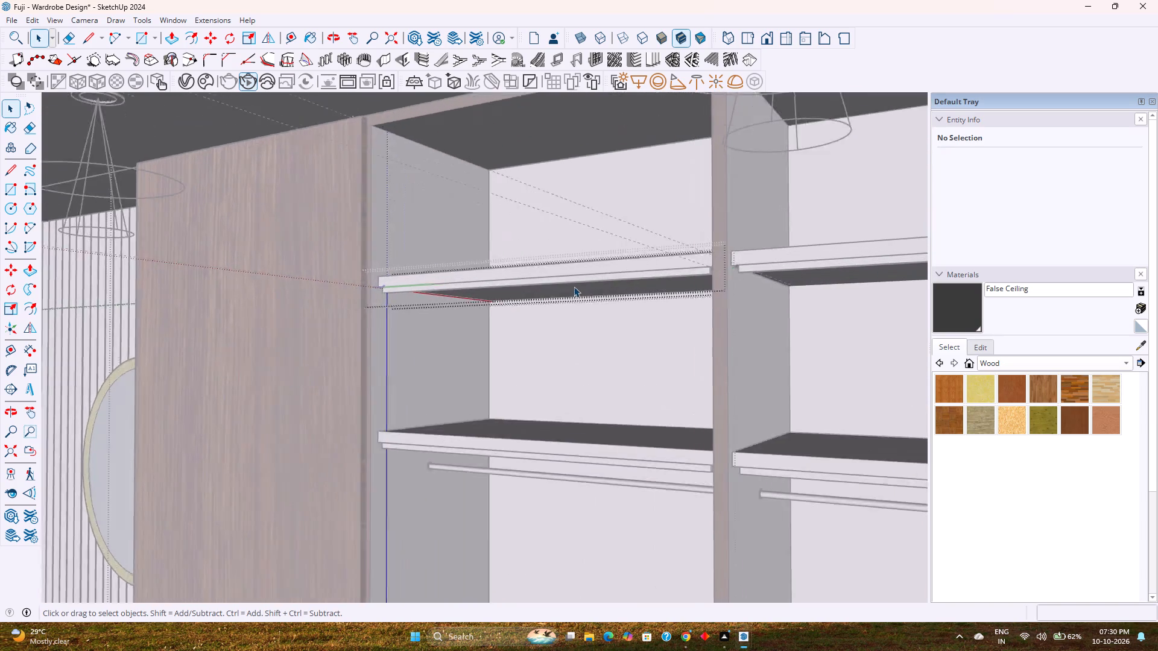
pyautogui.scroll(10, 574, 286)
pyautogui.moveTo(595, 272); pyautogui.dragTo(277, 240, button='middle')
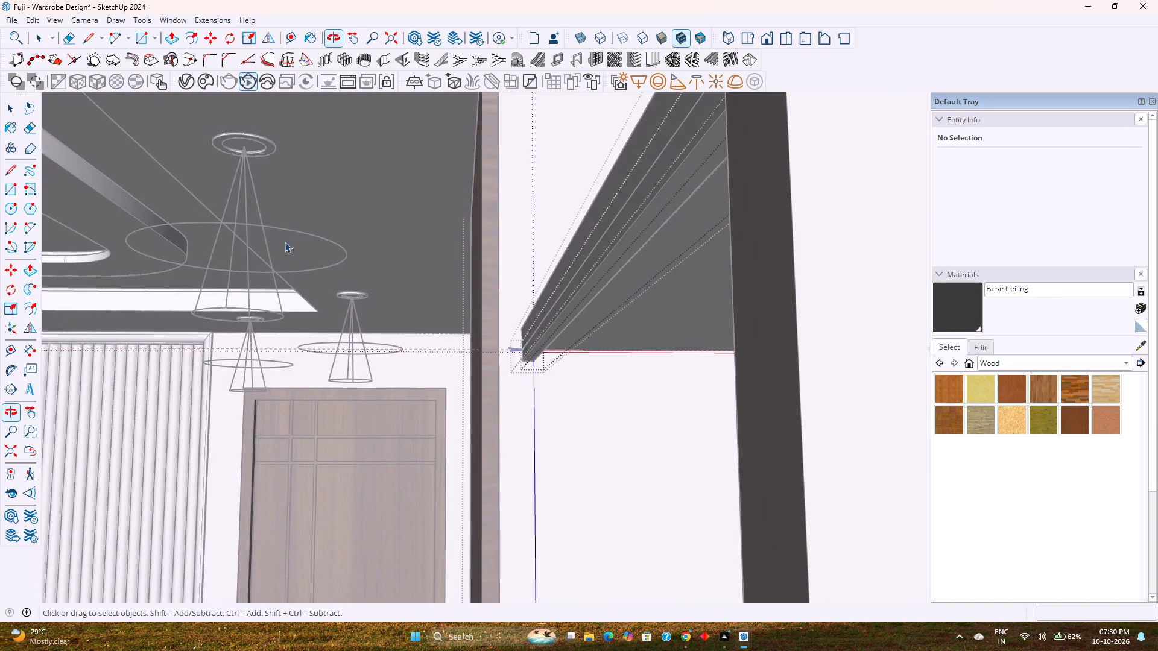
pyautogui.scroll(8, 665, 315)
pyautogui.moveTo(633, 292); pyautogui.dragTo(472, 308, button='middle')
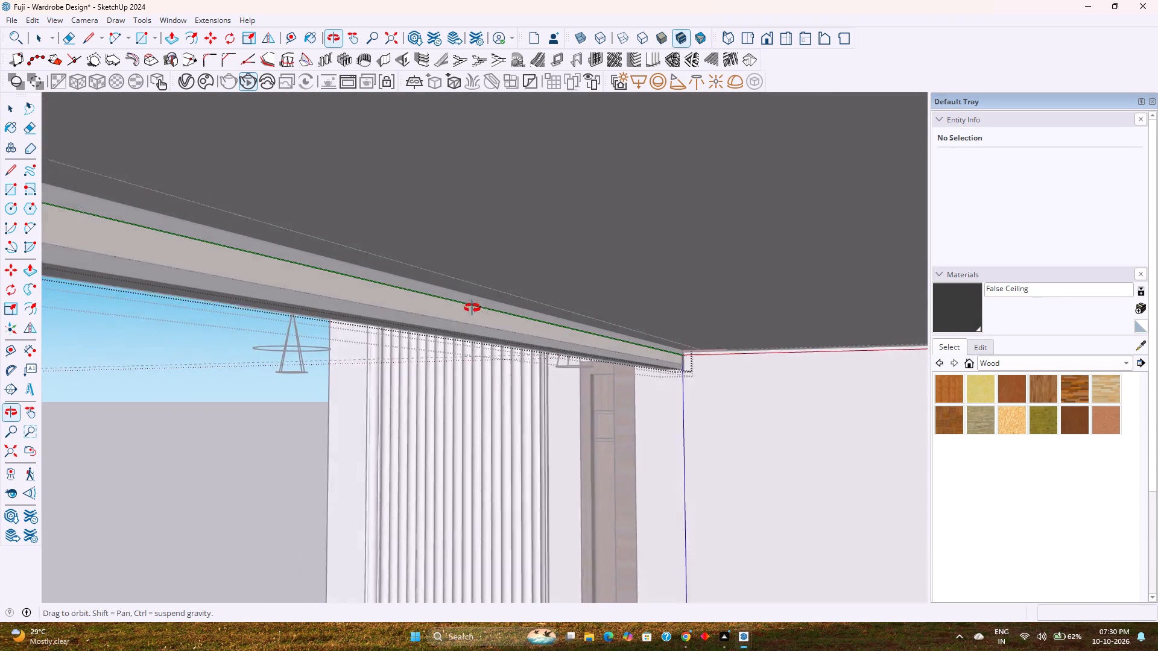
pyautogui.moveTo(472, 308); pyautogui.dragTo(273, 315, button='middle')
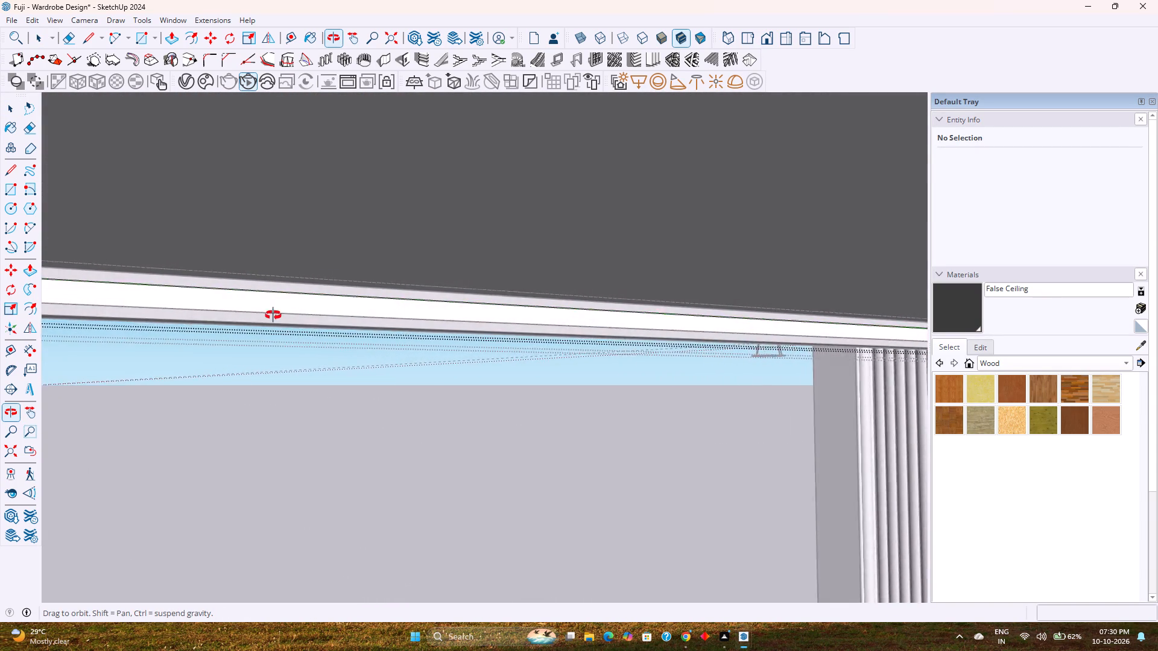
pyautogui.moveTo(273, 315); pyautogui.dragTo(236, 318, button='middle')
pyautogui.scroll(-2, 242, 318)
pyautogui.click(273, 310)
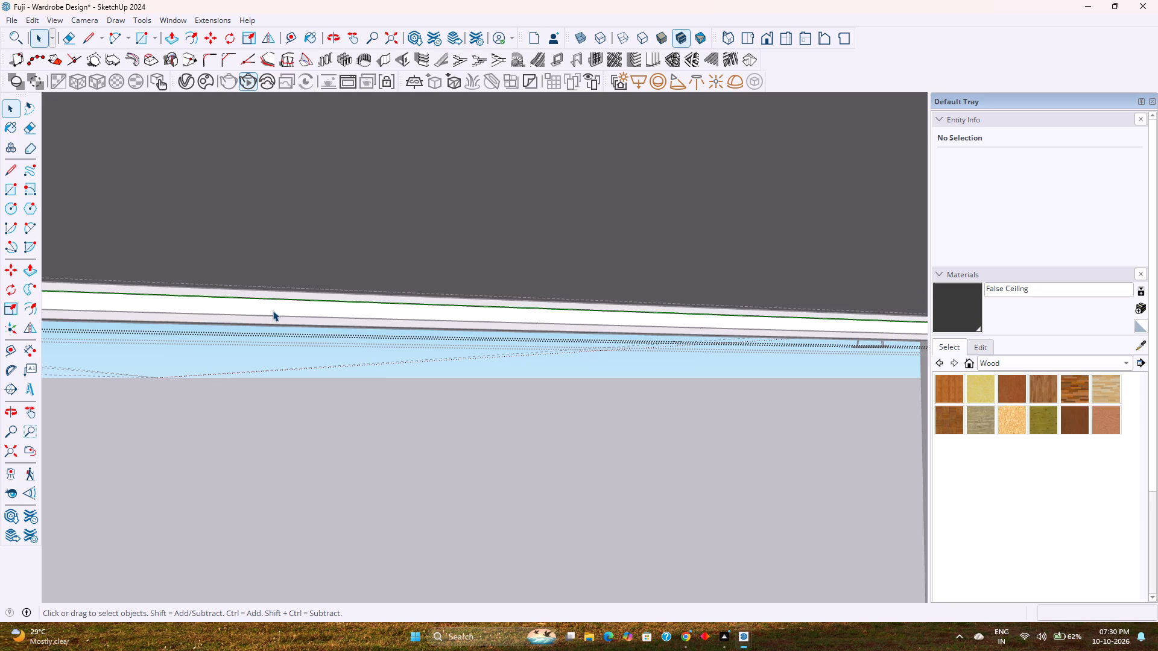
pyautogui.click(273, 310)
pyautogui.keyDown('shift'); pyautogui.moveTo(273, 310); pyautogui.dragTo(317, 306, button='middle'); pyautogui.keyUp('shift')
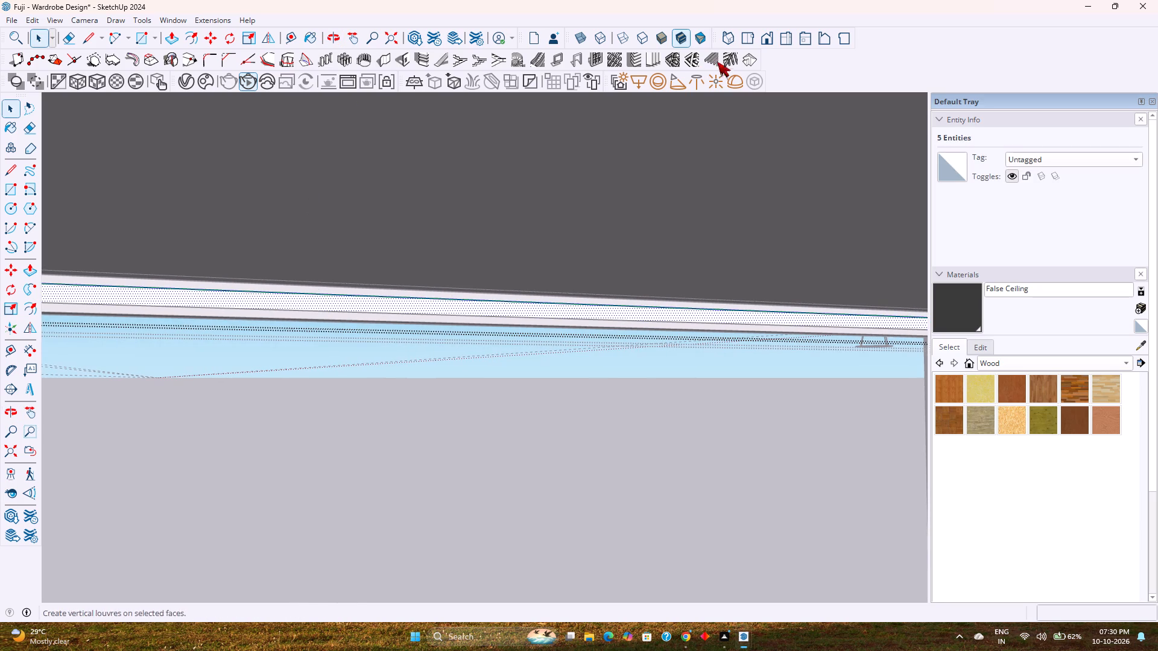
# Draw a V-Ray Rectangle Light over the panel's face, from its upper corner at one end to the lower corner at the other.
pyautogui.click(641, 86)
pyautogui.keyDown('shift'); pyautogui.moveTo(361, 301); pyautogui.dragTo(406, 298, button='middle'); pyautogui.keyUp('shift')
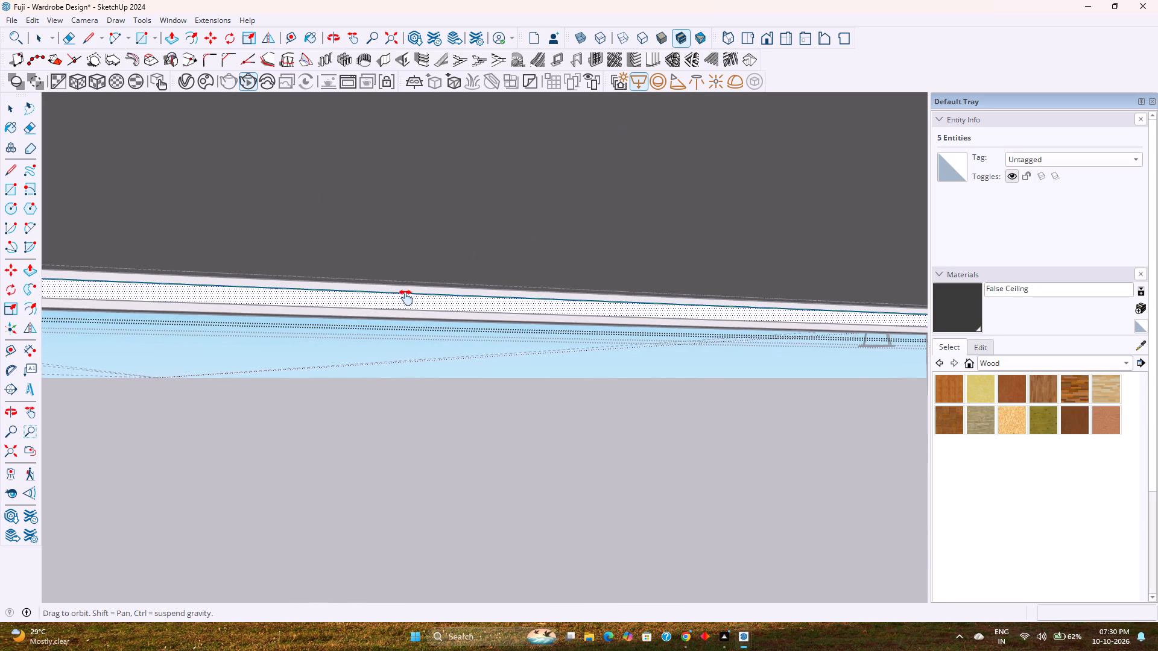
pyautogui.keyDown('shift'); pyautogui.moveTo(406, 298); pyautogui.dragTo(514, 299, button='middle'); pyautogui.keyUp('shift')
pyautogui.scroll(-4, 494, 292)
pyautogui.keyDown('shift'); pyautogui.moveTo(318, 274); pyautogui.dragTo(660, 328, button='middle'); pyautogui.keyUp('shift')
pyautogui.scroll(17, 126, 334)
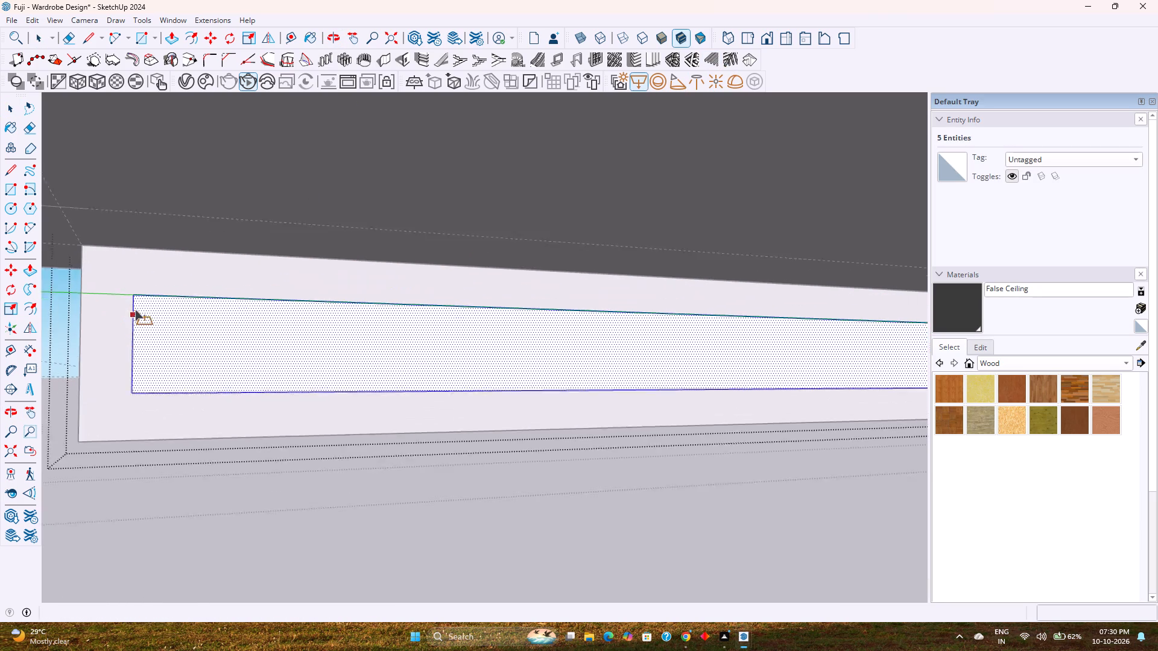
pyautogui.scroll(5, 135, 310)
pyautogui.click(135, 294)
pyautogui.scroll(-2, 193, 342)
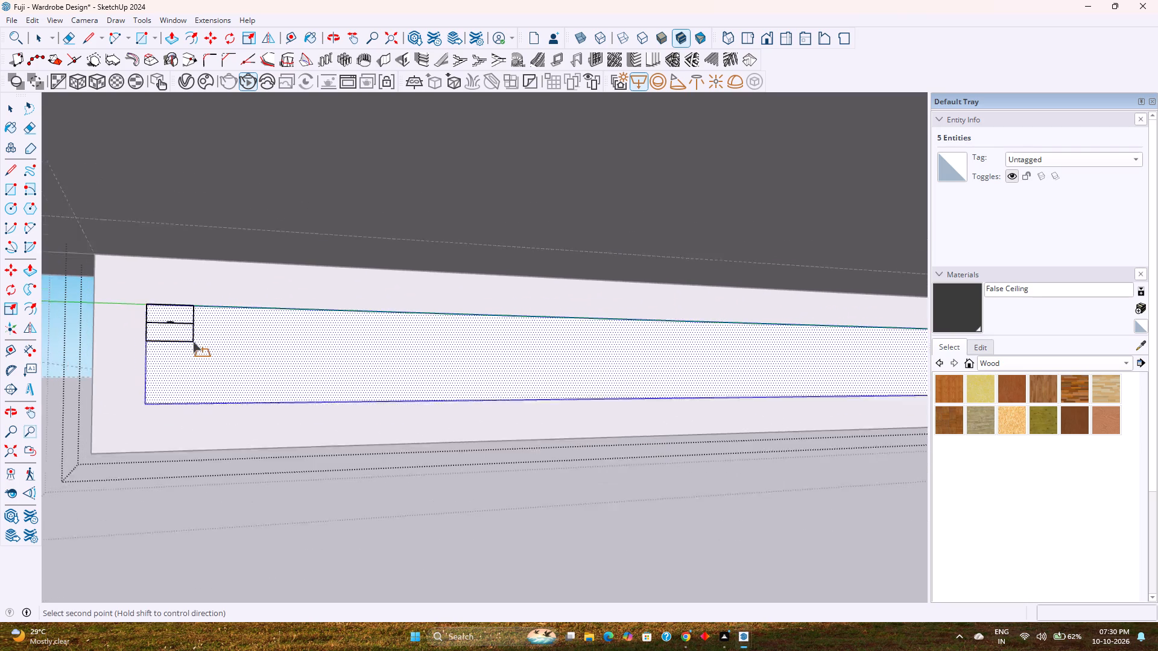
pyautogui.scroll(-7, 193, 342)
pyautogui.keyDown('shift'); pyautogui.moveTo(435, 379); pyautogui.dragTo(0, 353, button='middle'); pyautogui.keyUp('shift')
pyautogui.scroll(-8, 458, 371)
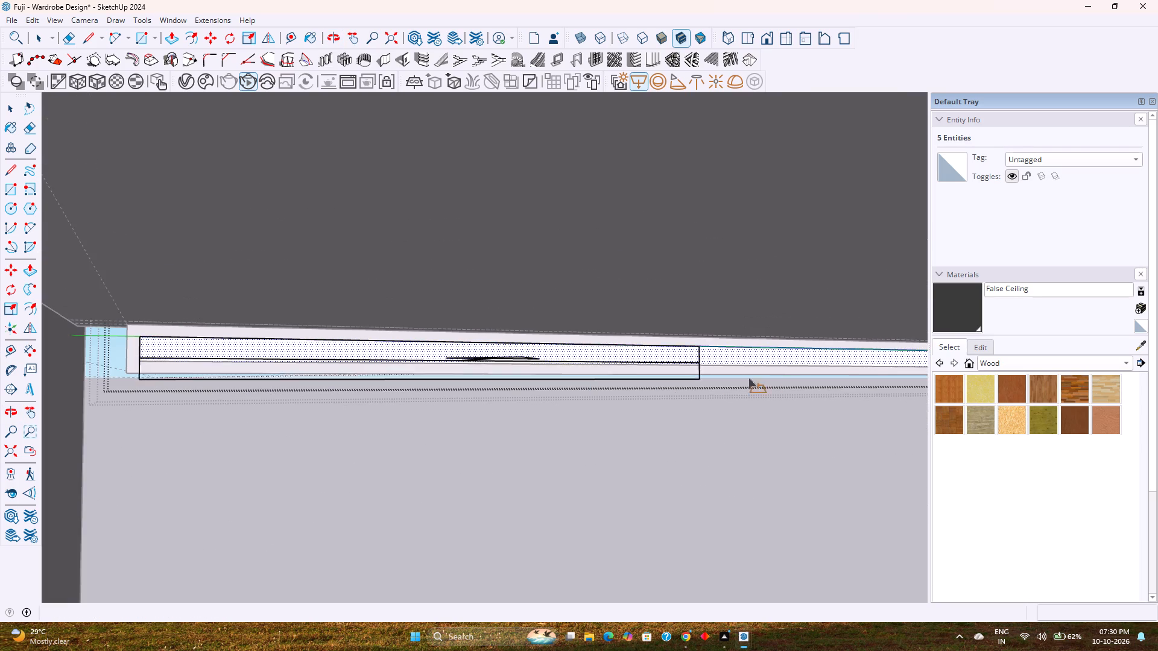
pyautogui.keyDown('shift'); pyautogui.moveTo(785, 373); pyautogui.dragTo(0, 357, button='middle'); pyautogui.keyUp('shift')
pyautogui.scroll(-4, 716, 423)
pyautogui.keyDown('shift'); pyautogui.moveTo(885, 401); pyautogui.dragTo(390, 377, button='middle'); pyautogui.keyUp('shift')
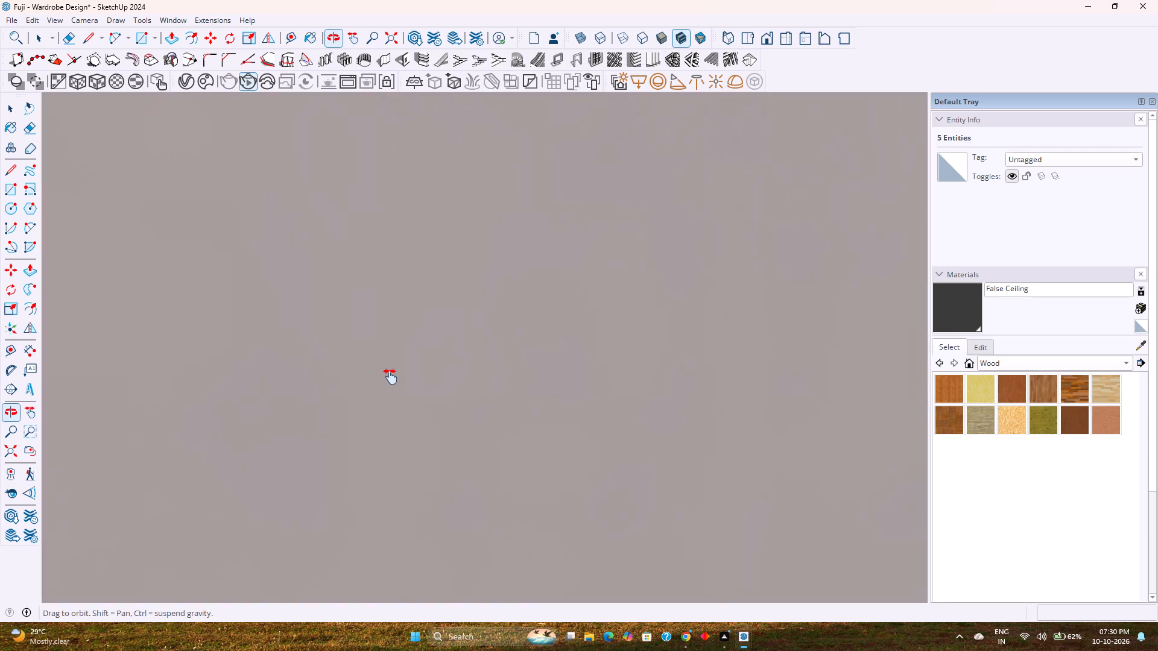
pyautogui.keyDown('shift'); pyautogui.moveTo(390, 377); pyautogui.dragTo(861, 304, button='middle'); pyautogui.keyUp('shift')
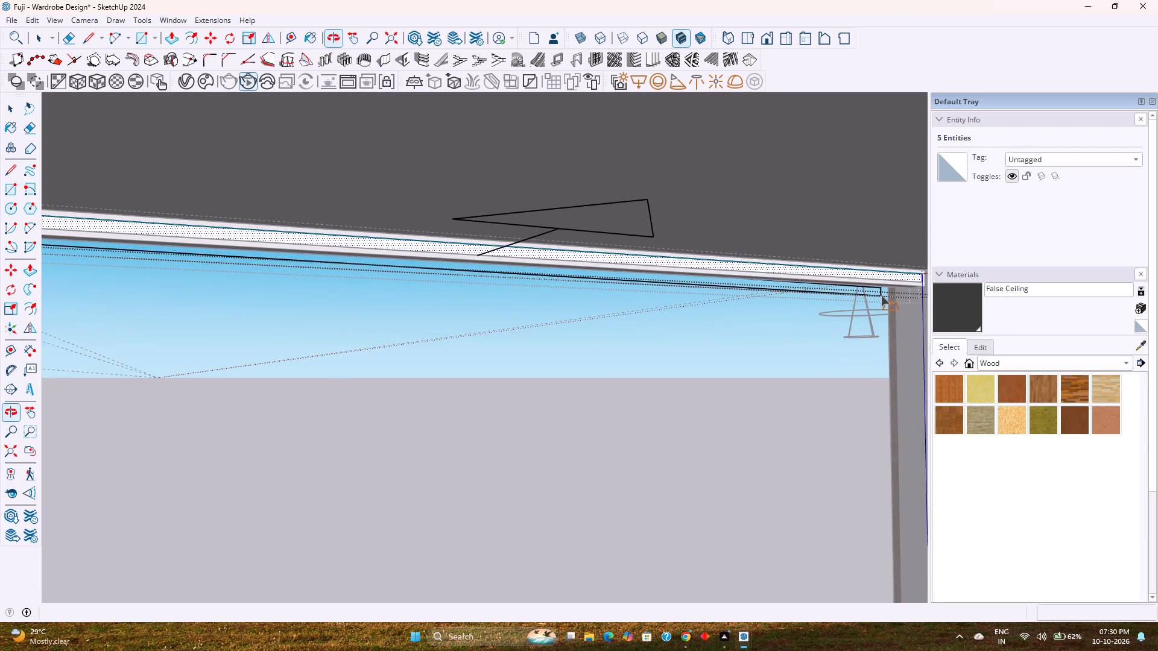
pyautogui.scroll(6, 882, 294)
pyautogui.keyDown('shift'); pyautogui.moveTo(911, 282); pyautogui.dragTo(692, 310, button='middle'); pyautogui.keyUp('shift')
pyautogui.scroll(6, 713, 312)
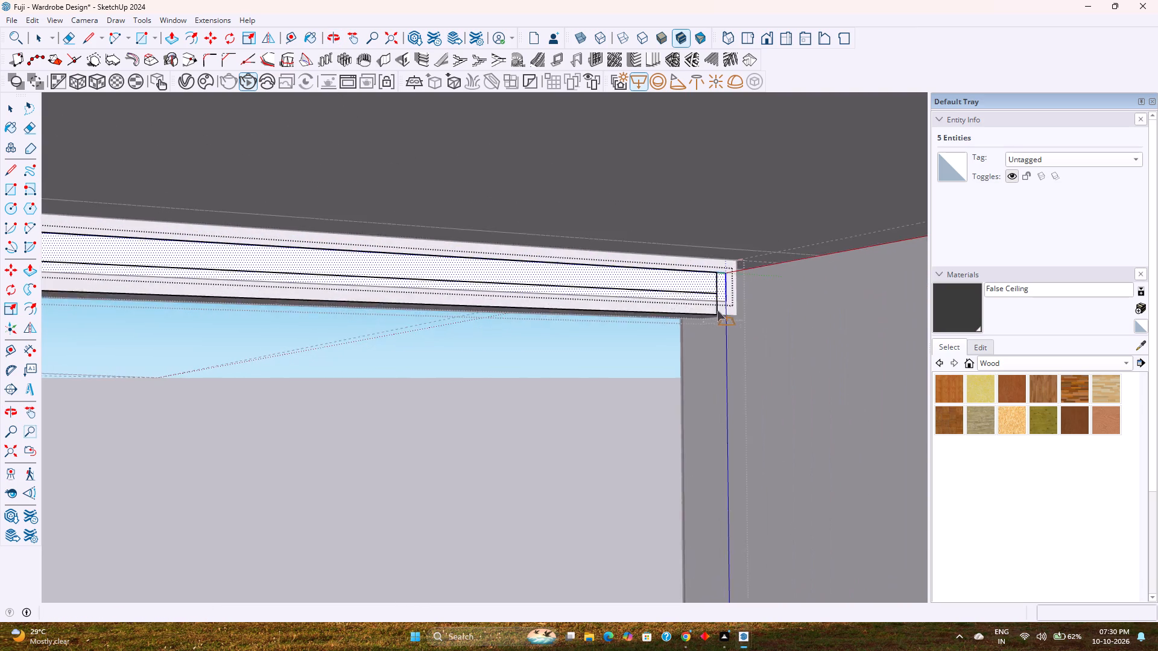
pyautogui.scroll(17, 717, 310)
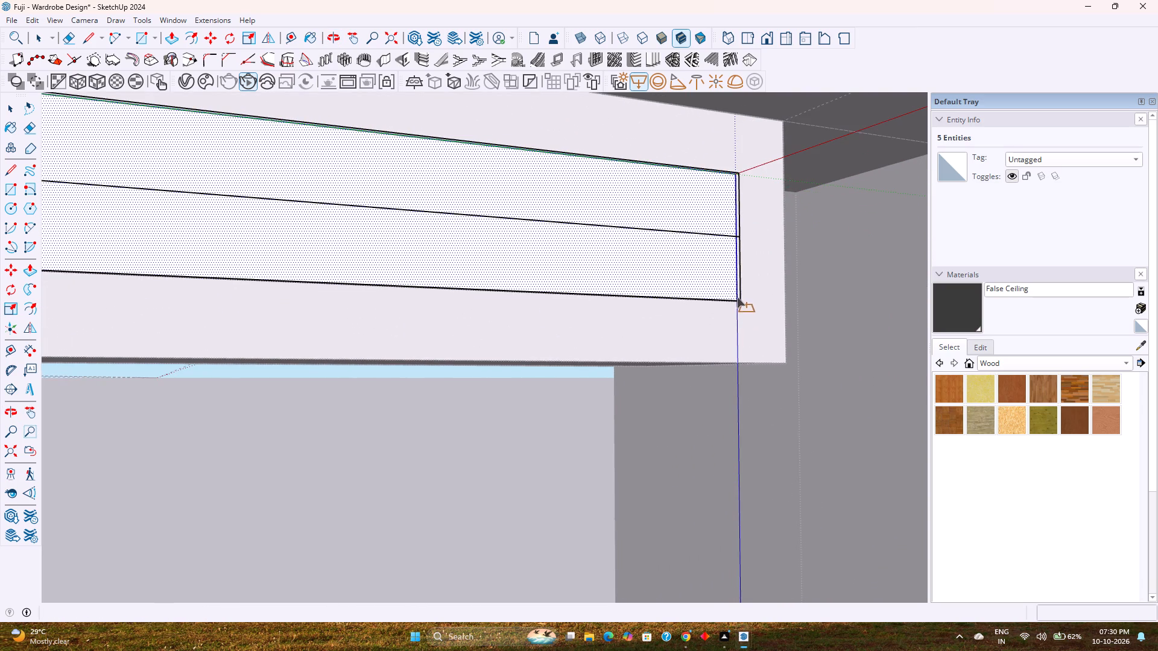
pyautogui.scroll(12, 737, 297)
pyautogui.click(718, 310)
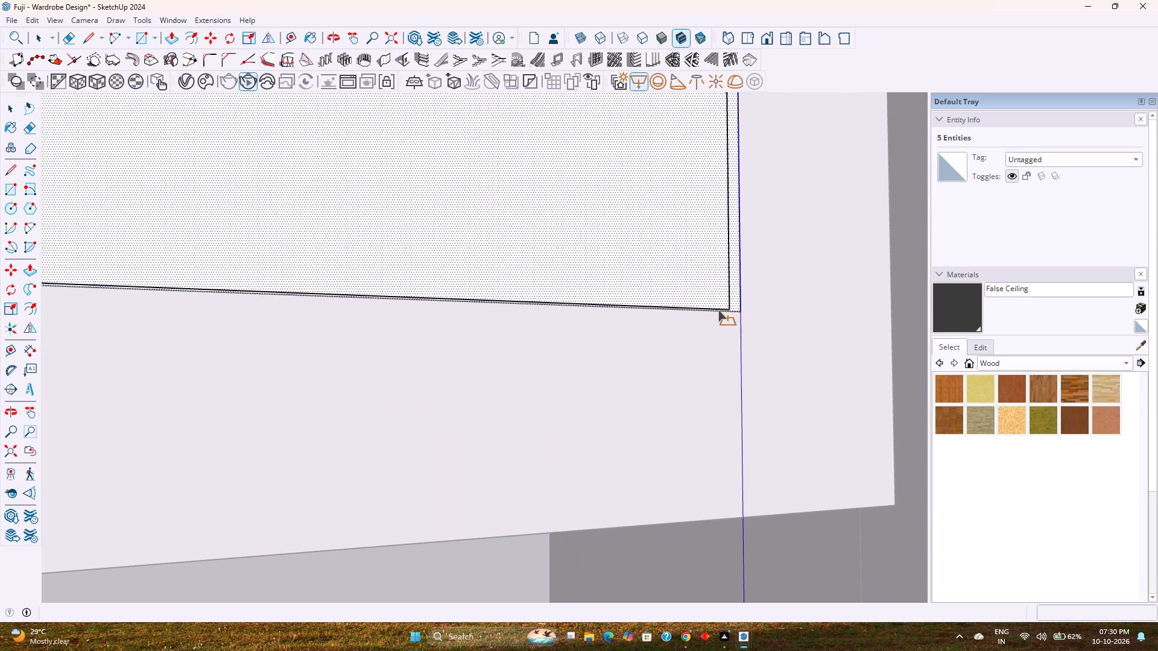
pyautogui.scroll(-10, 718, 314)
pyautogui.press('space')
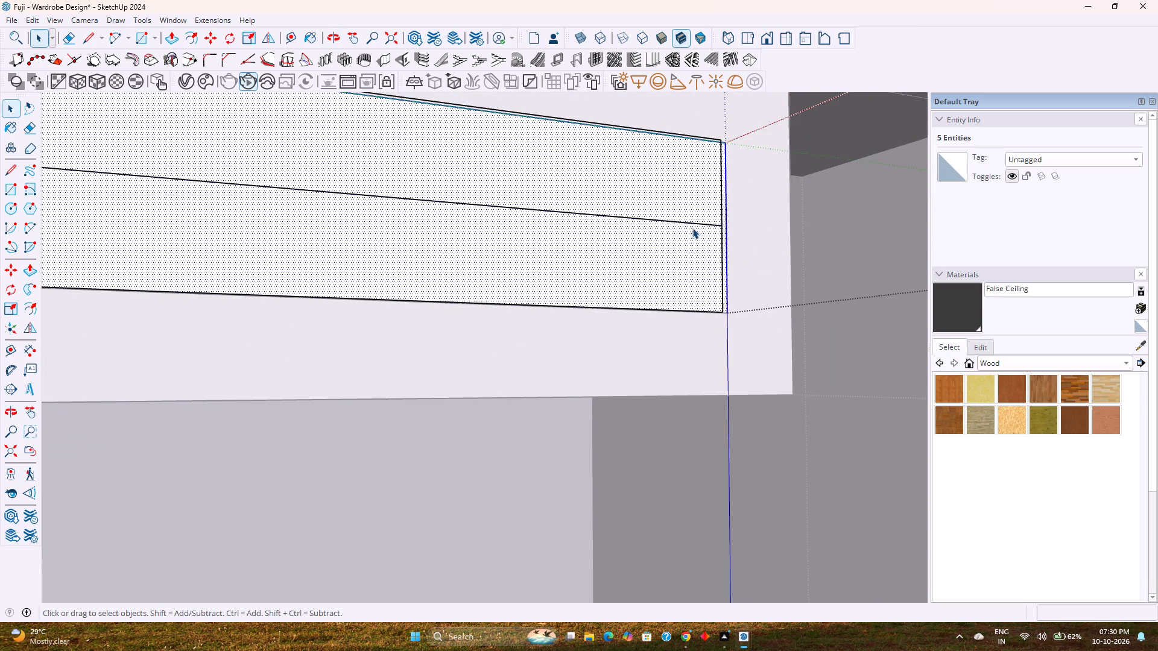
# Rotate the rectangle light 15° about the panel's lower end corner, tilting its top edge away from the strip.
pyautogui.click(695, 223)
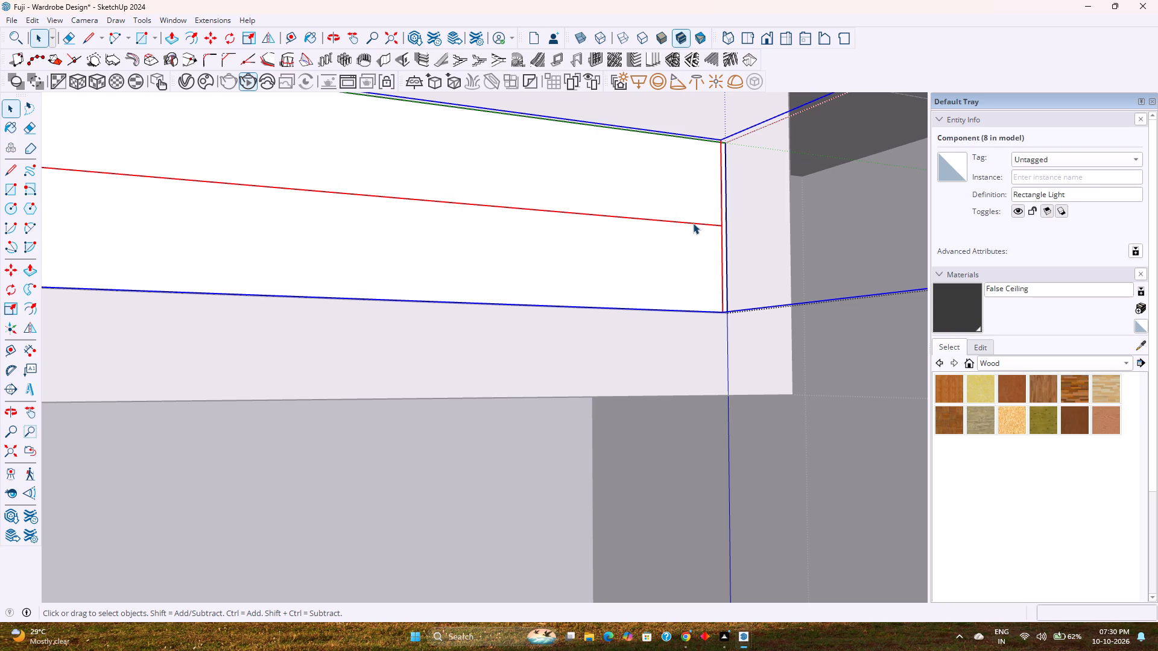
pyautogui.moveTo(694, 225); pyautogui.dragTo(949, 288, button='middle')
pyautogui.scroll(-1, 741, 314)
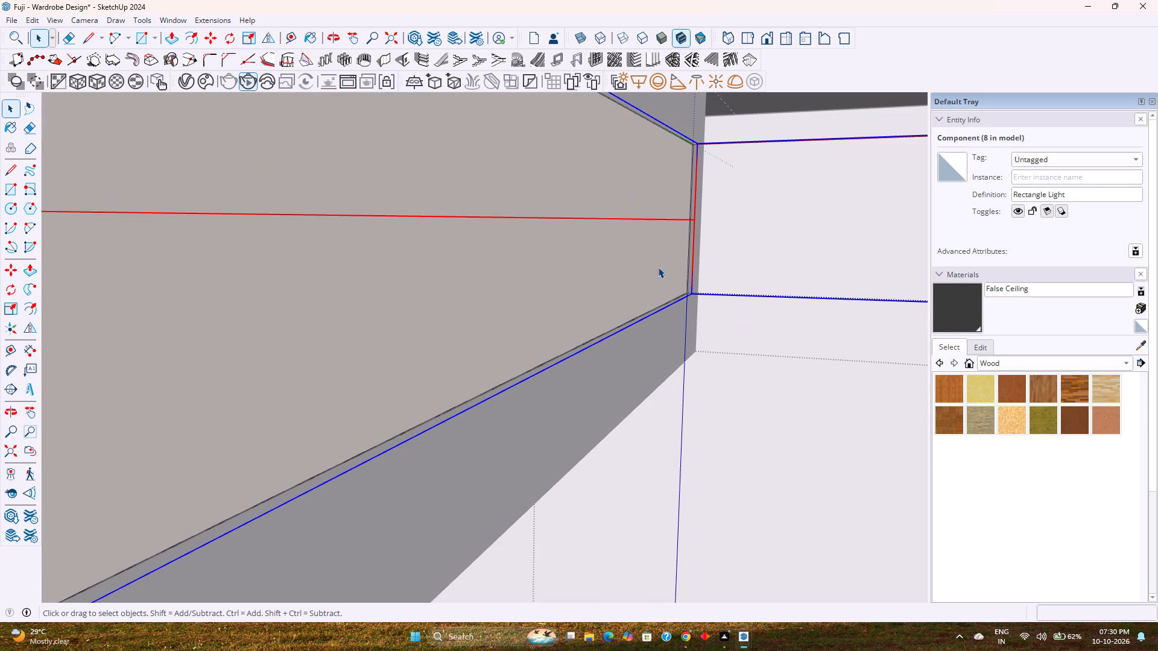
pyautogui.click(229, 43)
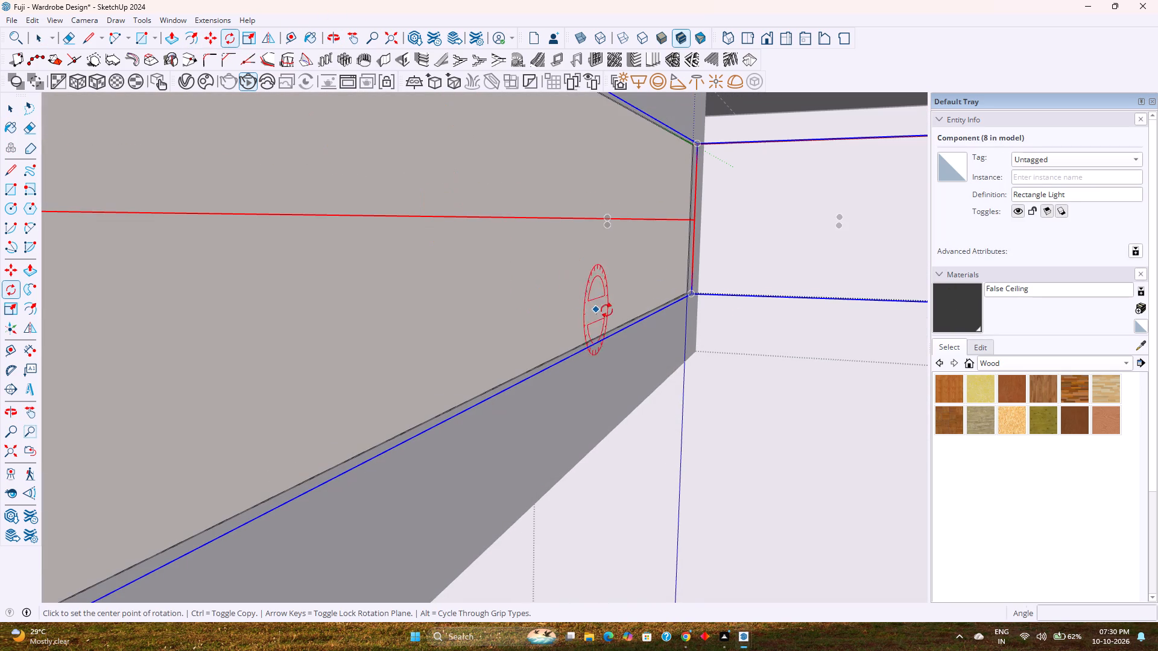
pyautogui.click(686, 289)
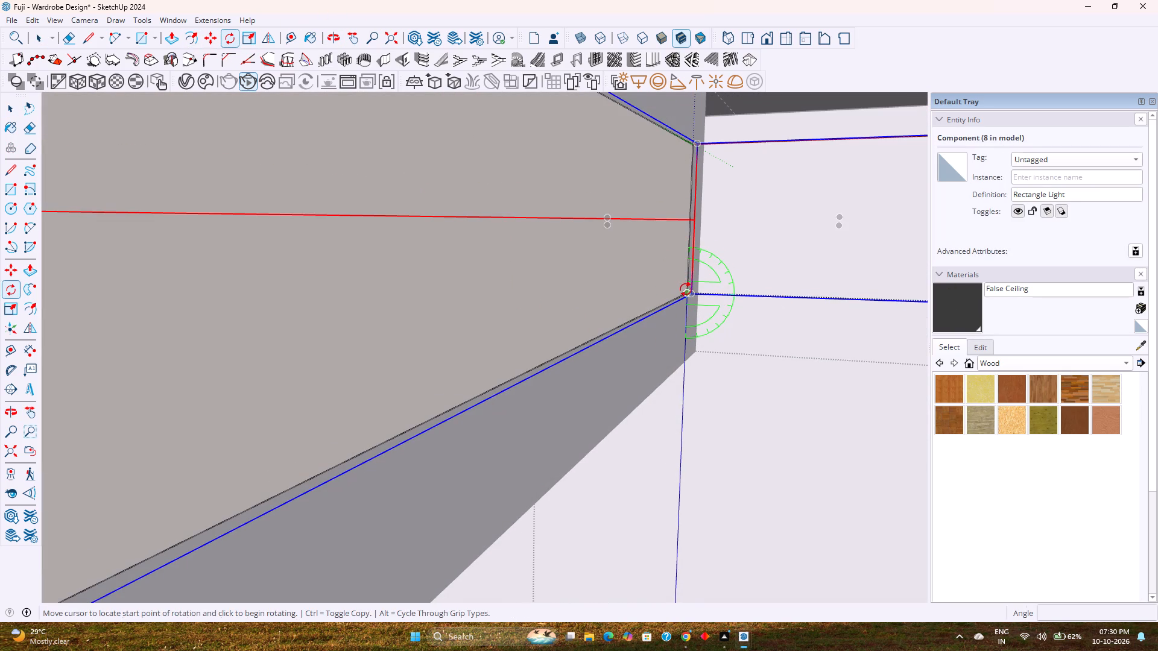
pyautogui.click(697, 144)
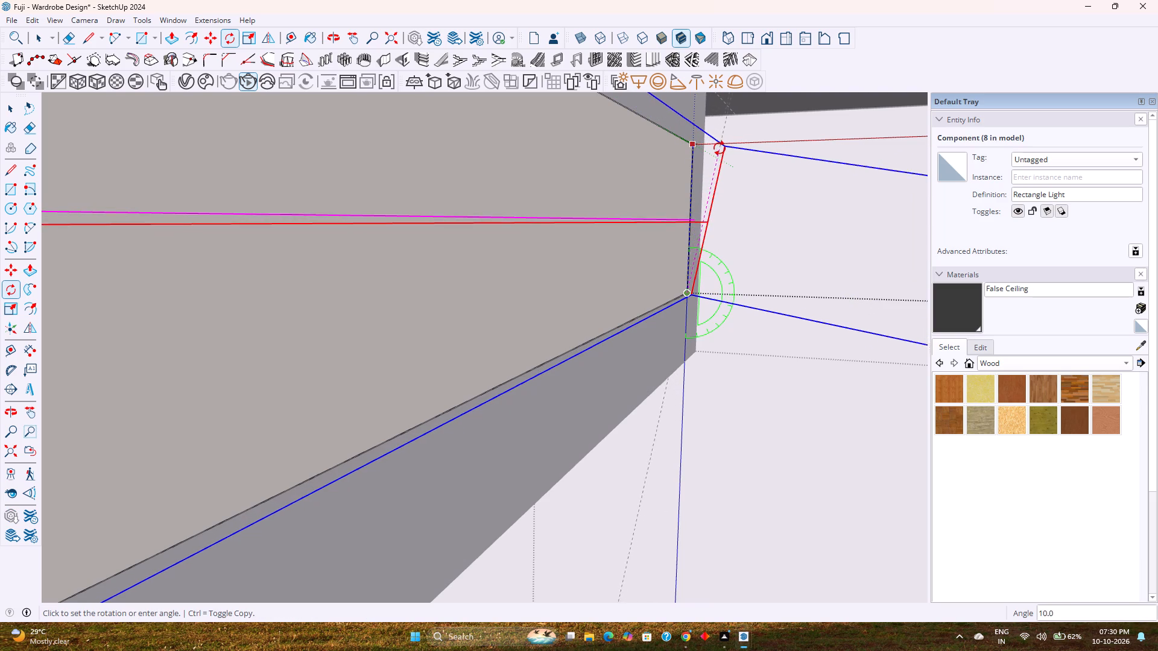
pyautogui.click(728, 153)
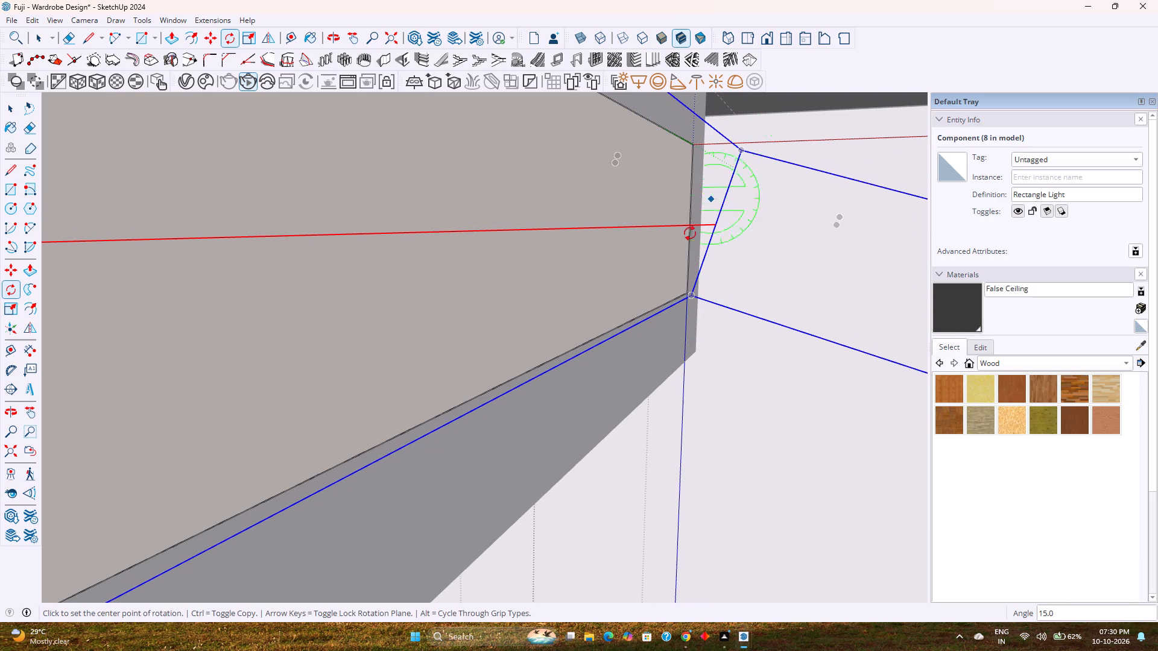
pyautogui.press('space')
# Exit the nested light and wardrobe groups and save the wardrobe model.
pyautogui.scroll(-3, 567, 373)
pyautogui.moveTo(567, 373); pyautogui.dragTo(707, 285, button='middle')
pyautogui.scroll(-2, 720, 285)
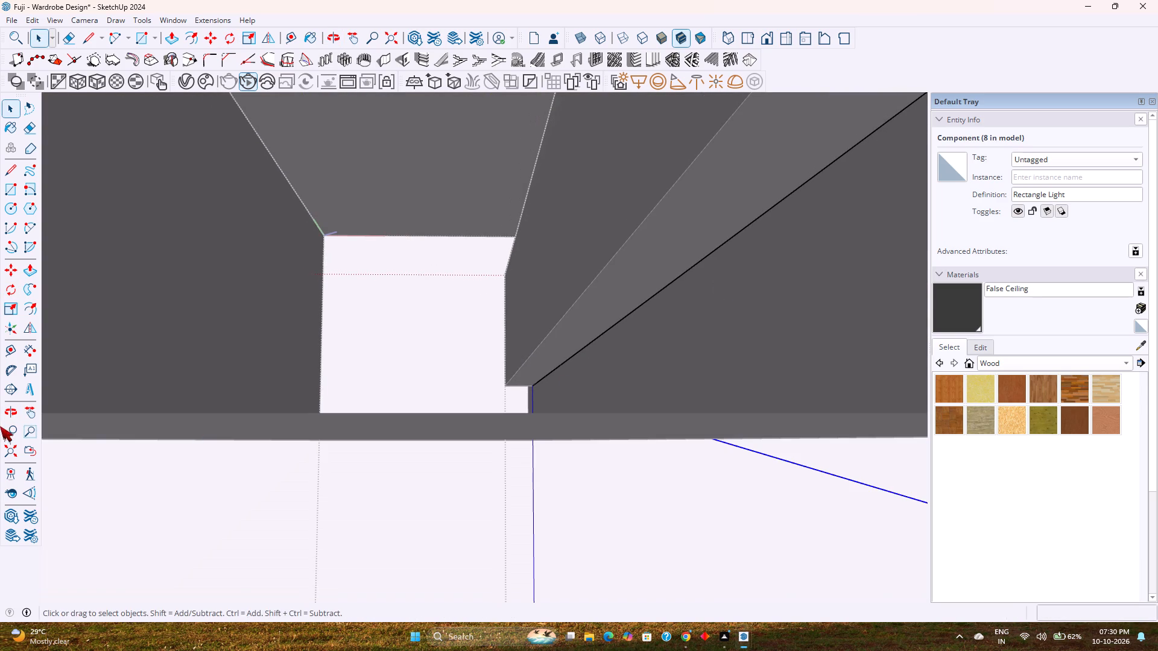
pyautogui.click(8, 447)
pyautogui.scroll(-1, 318, 441)
pyautogui.moveTo(318, 441); pyautogui.dragTo(769, 477, button='middle')
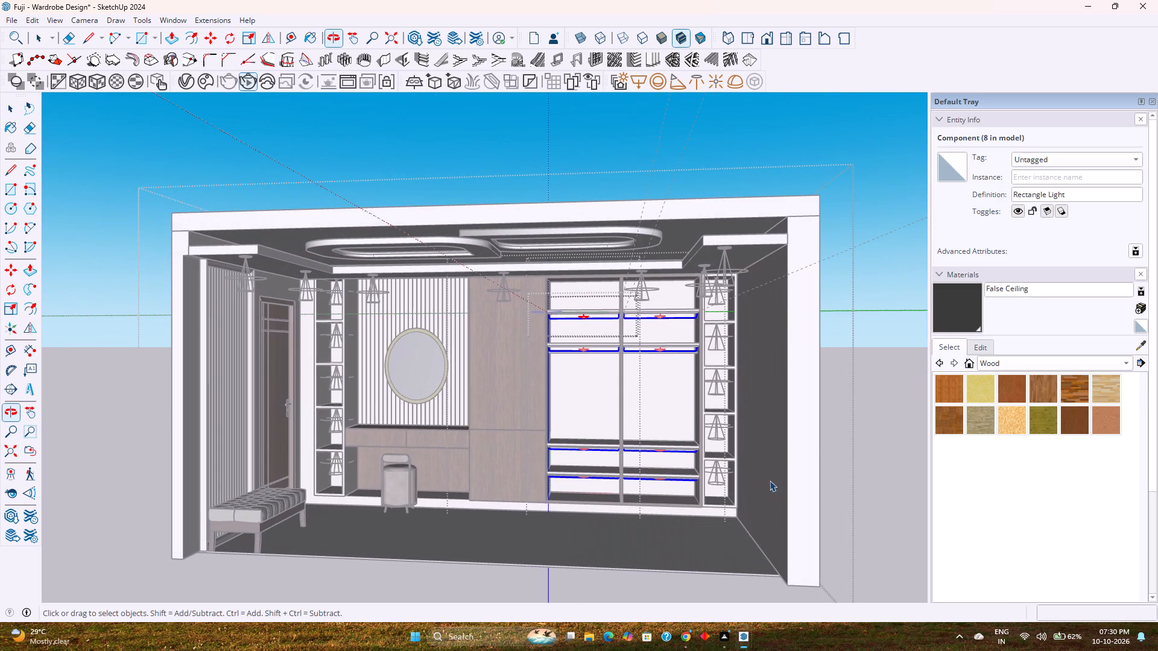
pyautogui.press('Escape')
pyautogui.press('Escape')
pyautogui.scroll(1, 837, 485)
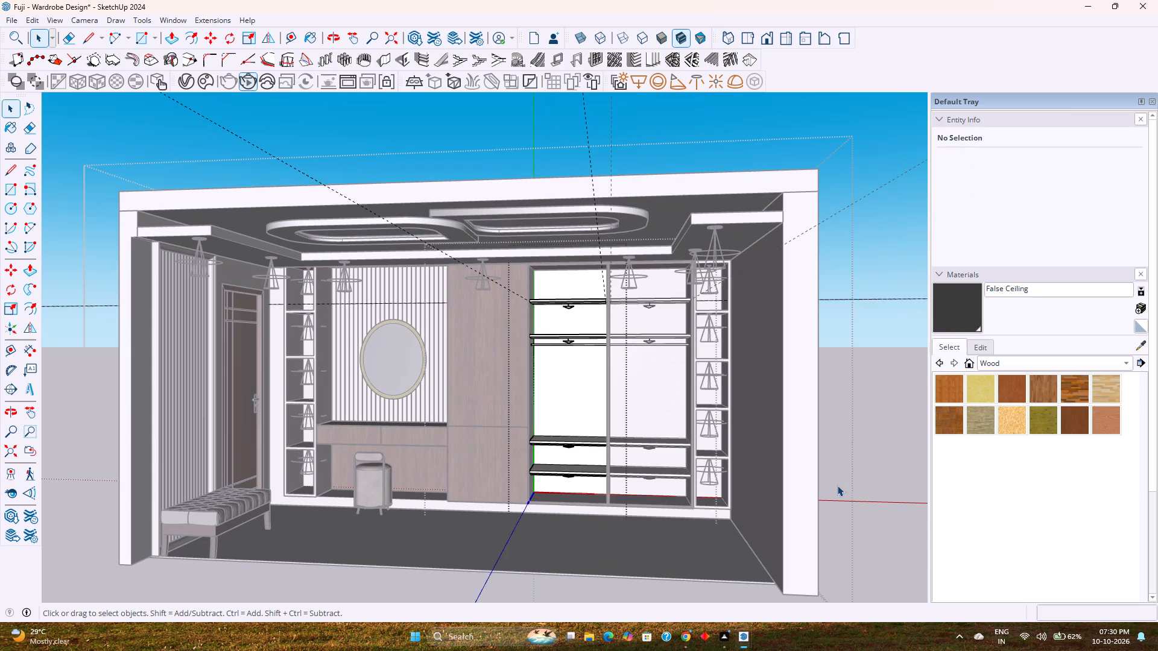
pyautogui.press('Escape')
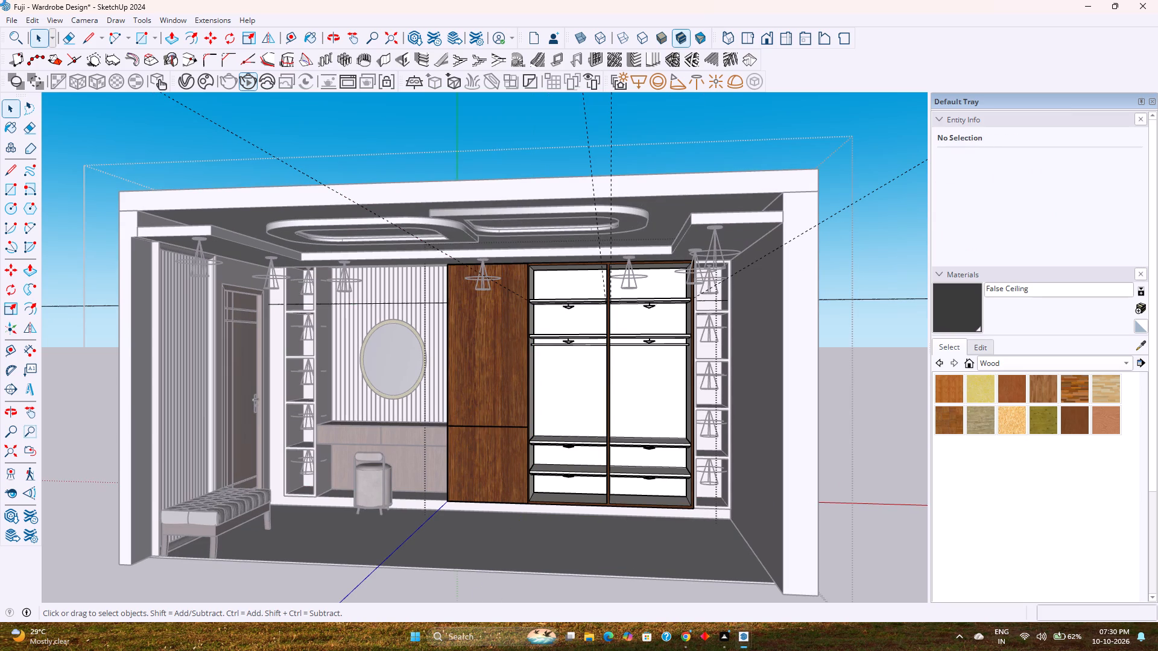
pyautogui.hotkey('ctrl', 's')
pyautogui.doubleClick(92, 172)
pyautogui.scroll(-2, 280, 250)
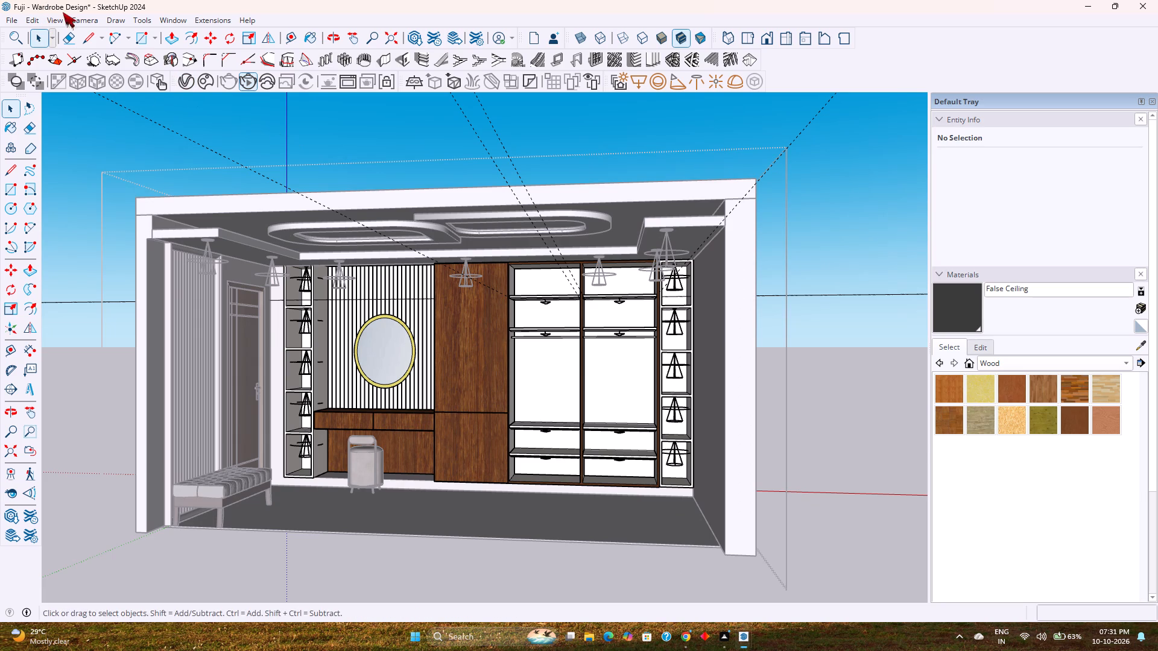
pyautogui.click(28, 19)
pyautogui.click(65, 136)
# Open the nested wardrobe group and unhide all of its hidden objects.
pyautogui.moveTo(368, 312); pyautogui.dragTo(412, 310, button='middle')
pyautogui.press('Escape')
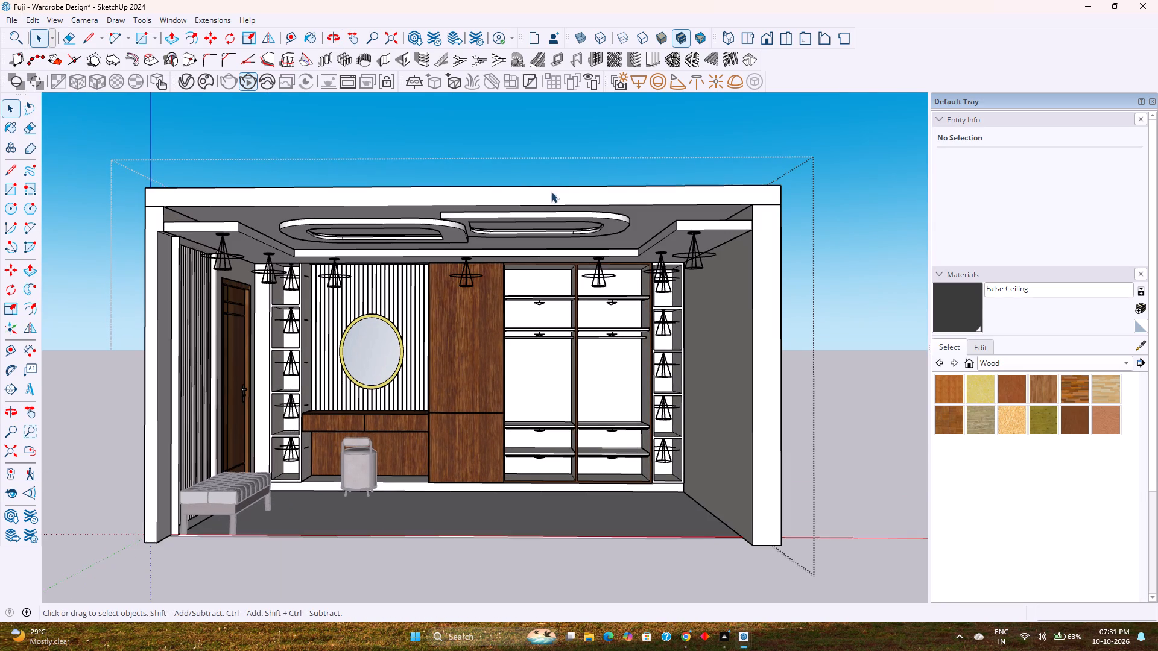
pyautogui.press('Escape')
pyautogui.press('Escape')
pyautogui.click(786, 39)
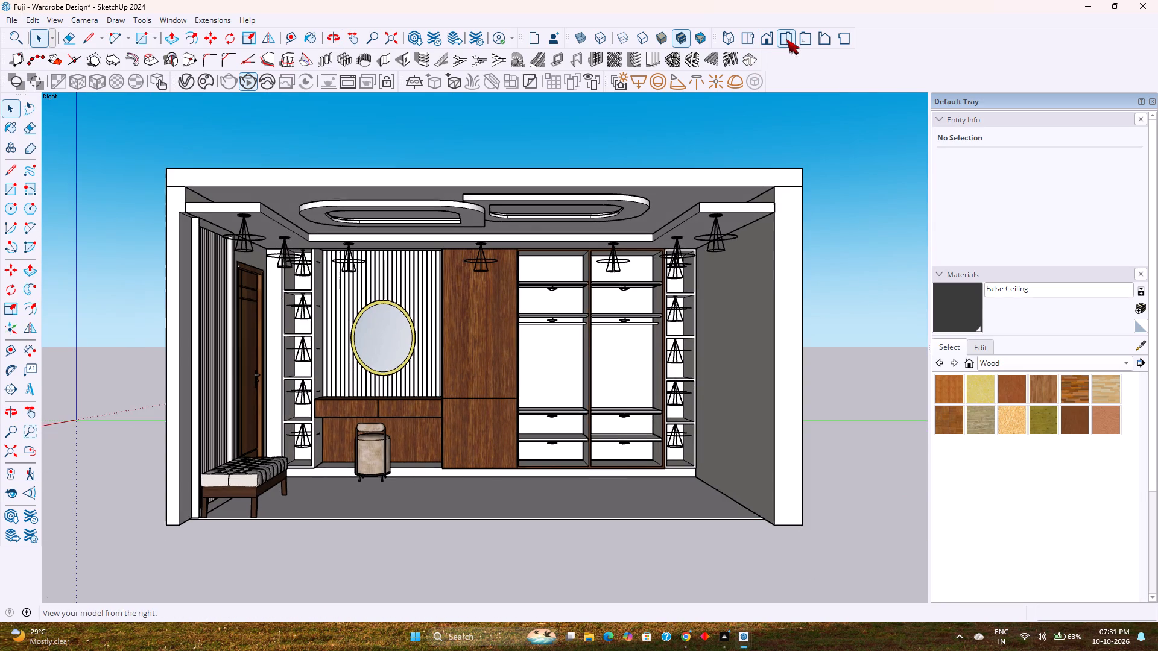
pyautogui.scroll(4, 472, 289)
pyautogui.keyDown('shift'); pyautogui.moveTo(548, 291); pyautogui.dragTo(510, 276, button='middle'); pyautogui.keyUp('shift')
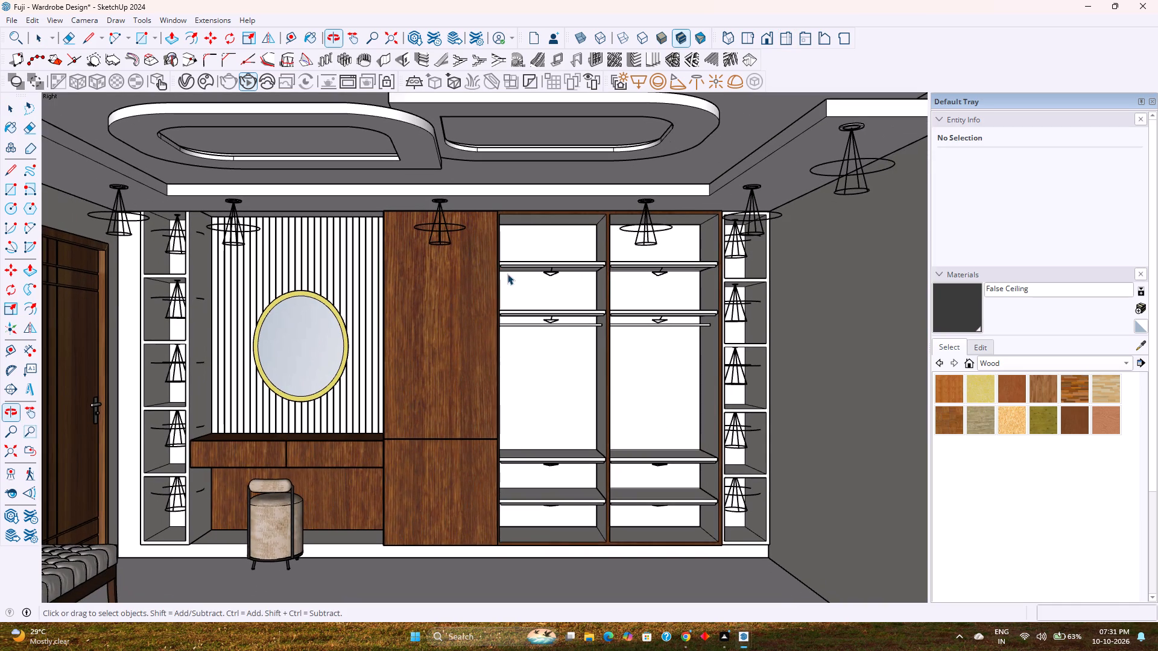
pyautogui.tripleClick(490, 245)
pyautogui.scroll(3, 490, 245)
pyautogui.doubleClick(490, 245)
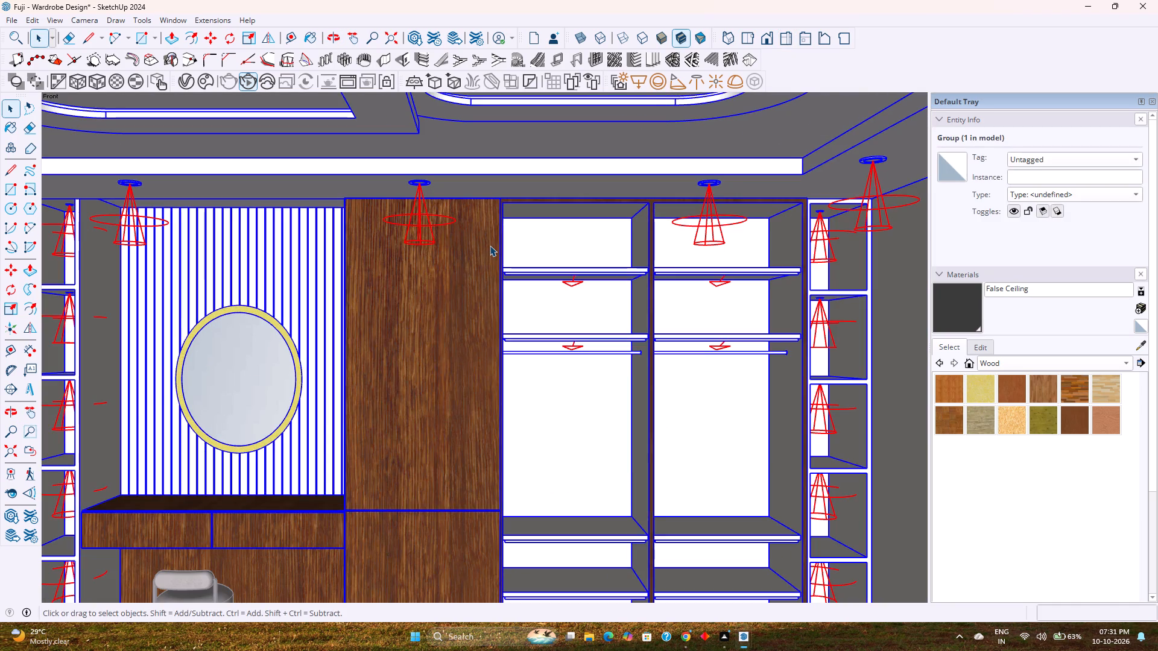
pyautogui.click(490, 245)
pyautogui.tripleClick(490, 245)
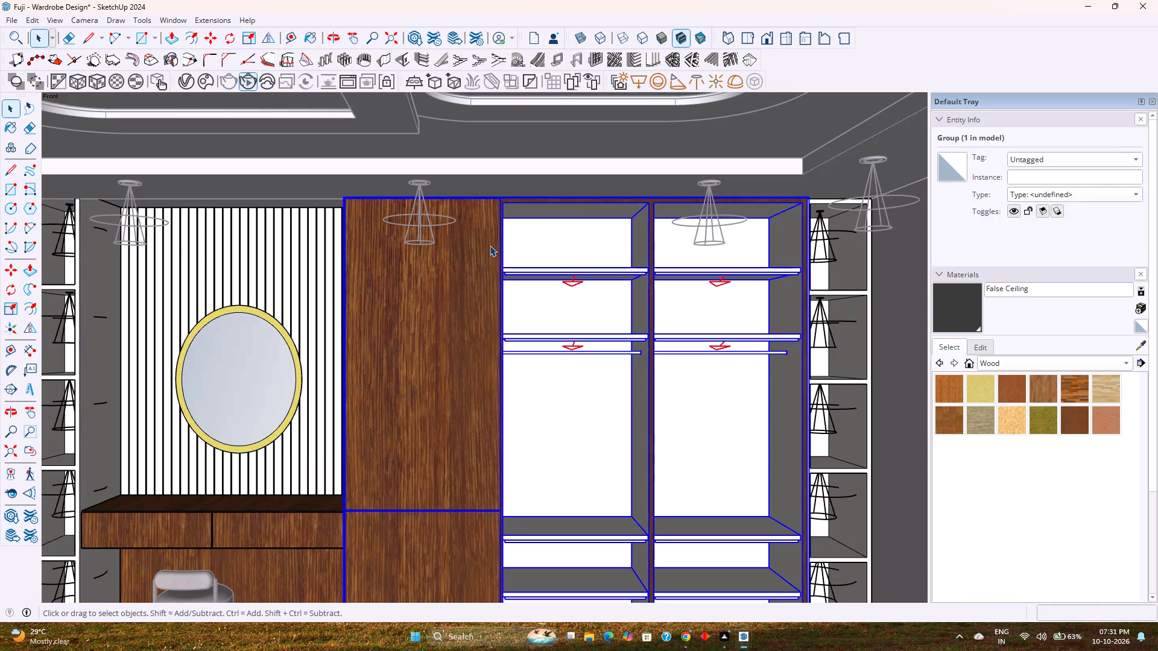
pyautogui.doubleClick(490, 245)
pyautogui.click(38, 22)
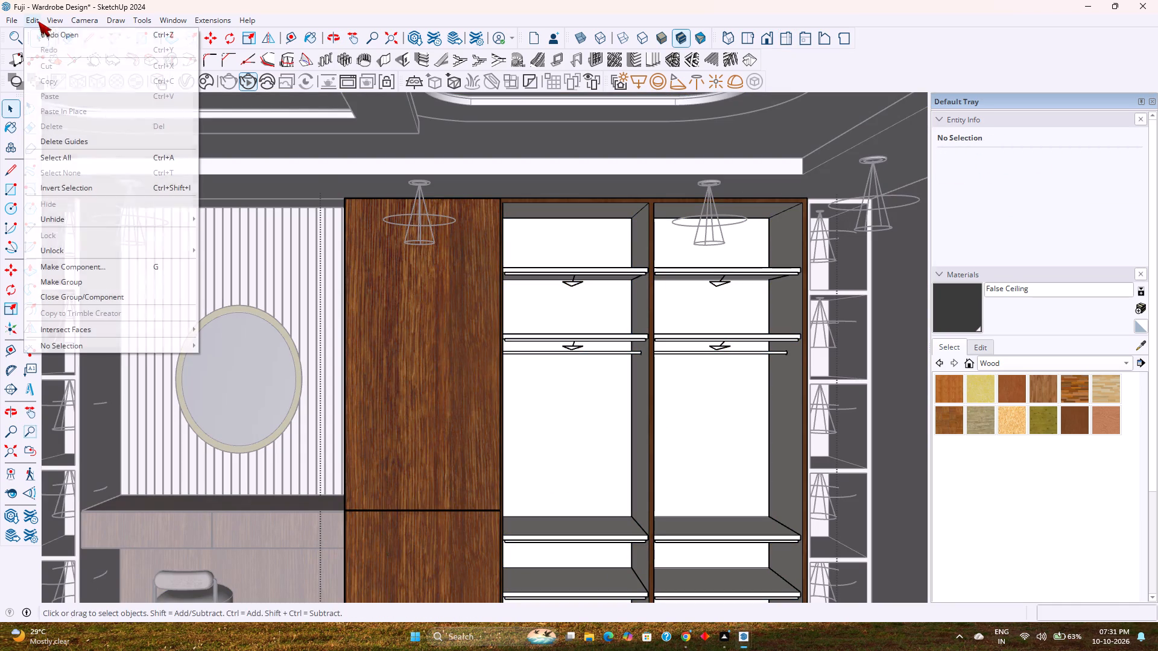
pyautogui.click(83, 213)
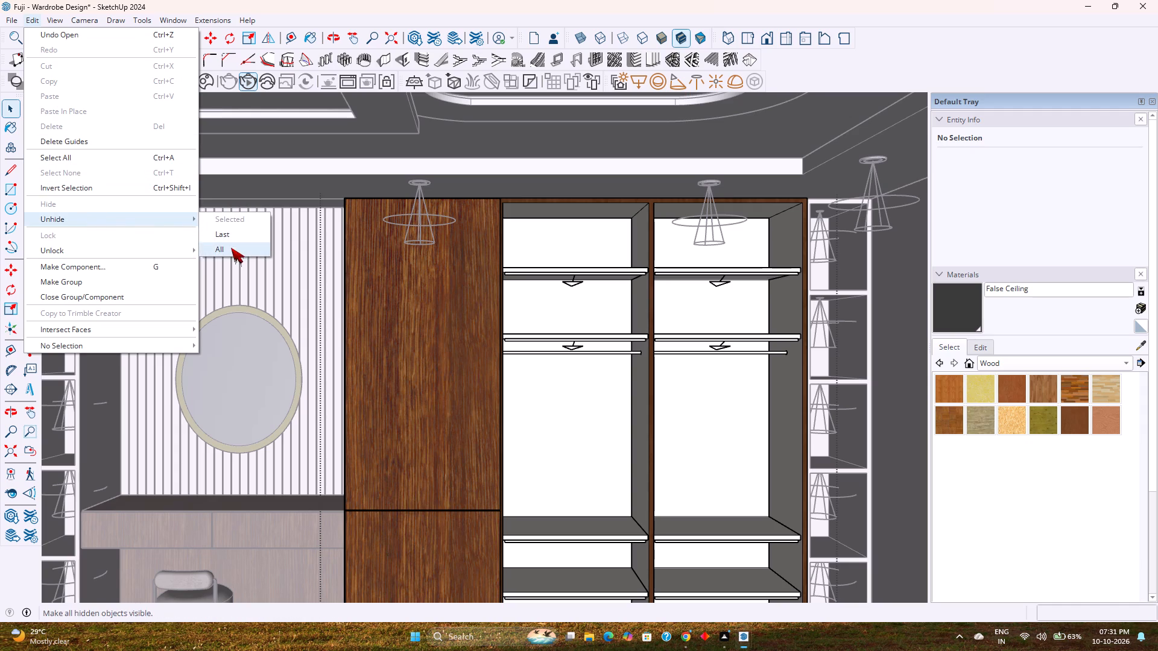
pyautogui.click(231, 248)
pyautogui.press('Escape')
pyautogui.scroll(-6, 343, 371)
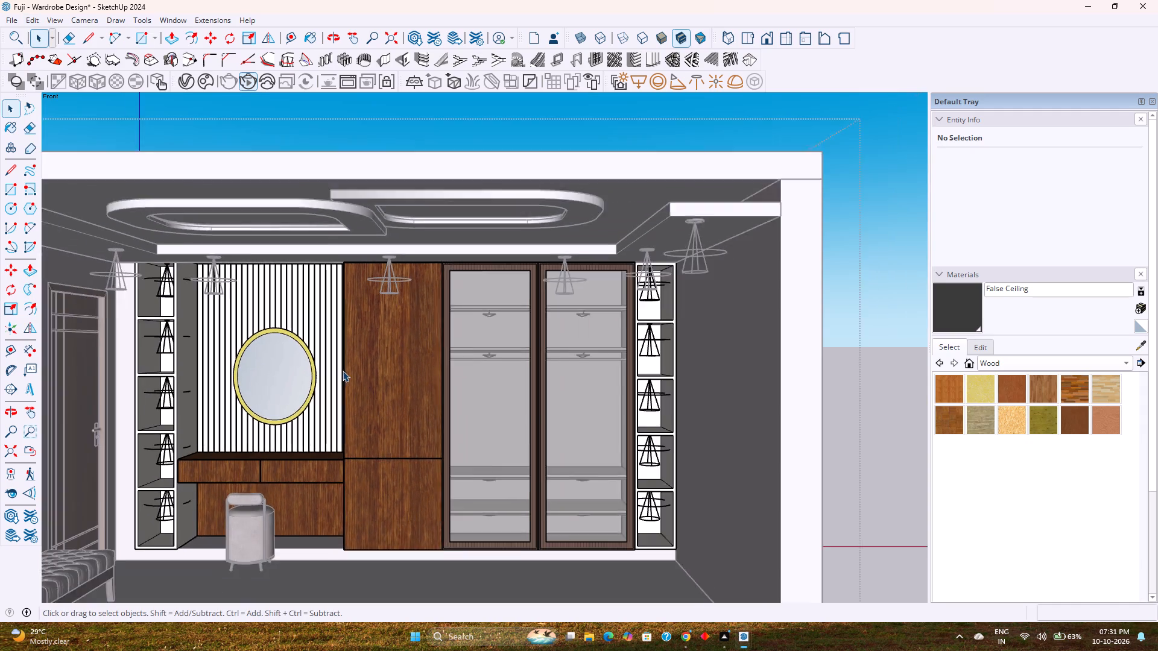
# Exit the wardrobe groups, frame the room interior in the standard Right view for rendering, and save the model.
pyautogui.click(791, 42)
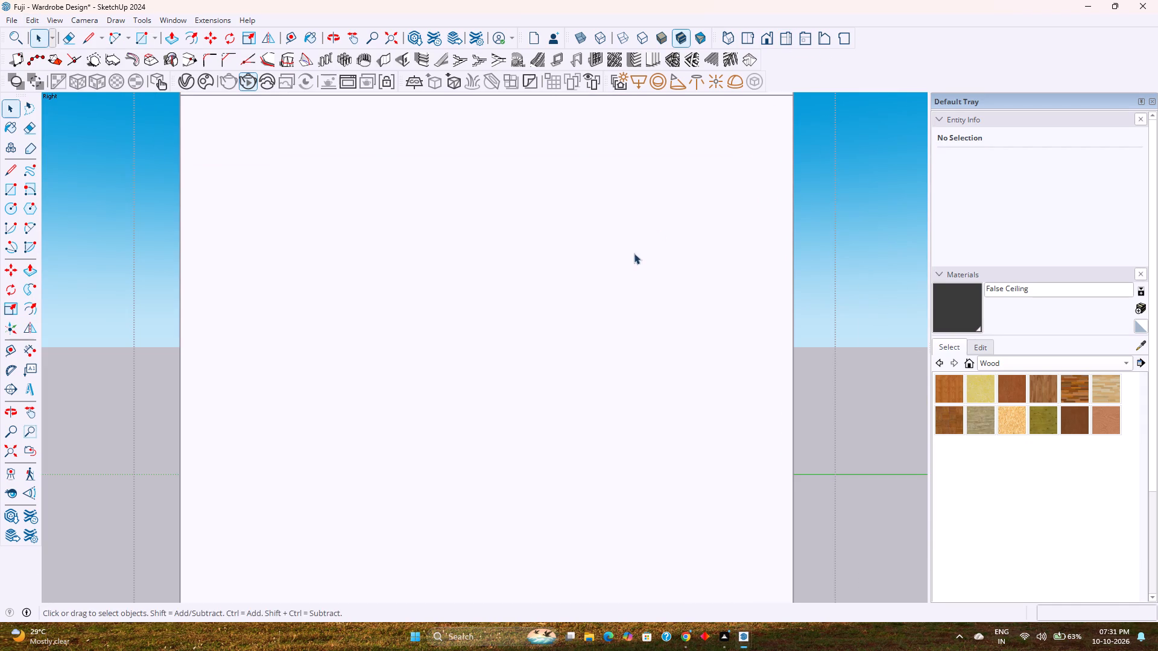
pyautogui.click(783, 35)
pyautogui.moveTo(811, 153); pyautogui.dragTo(589, 189, button='middle')
pyautogui.scroll(-6, 589, 190)
pyautogui.moveTo(631, 230); pyautogui.dragTo(356, 360, button='middle')
pyautogui.press('Escape')
pyautogui.press('Escape')
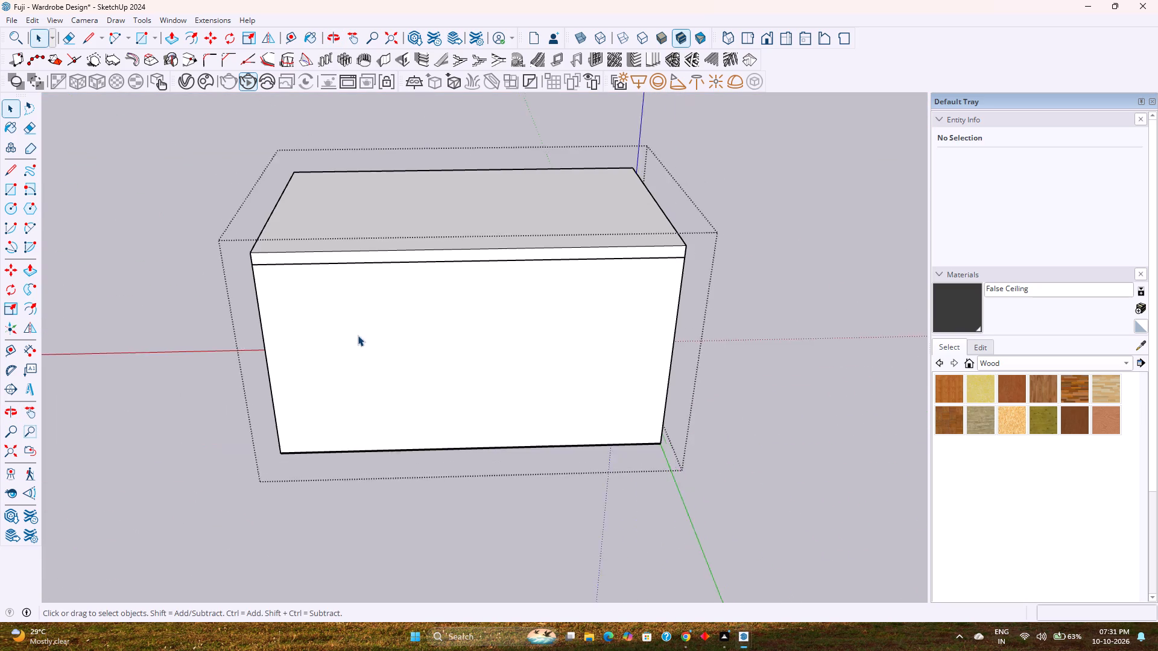
pyautogui.press('Escape')
pyautogui.click(788, 34)
pyautogui.scroll(3, 476, 351)
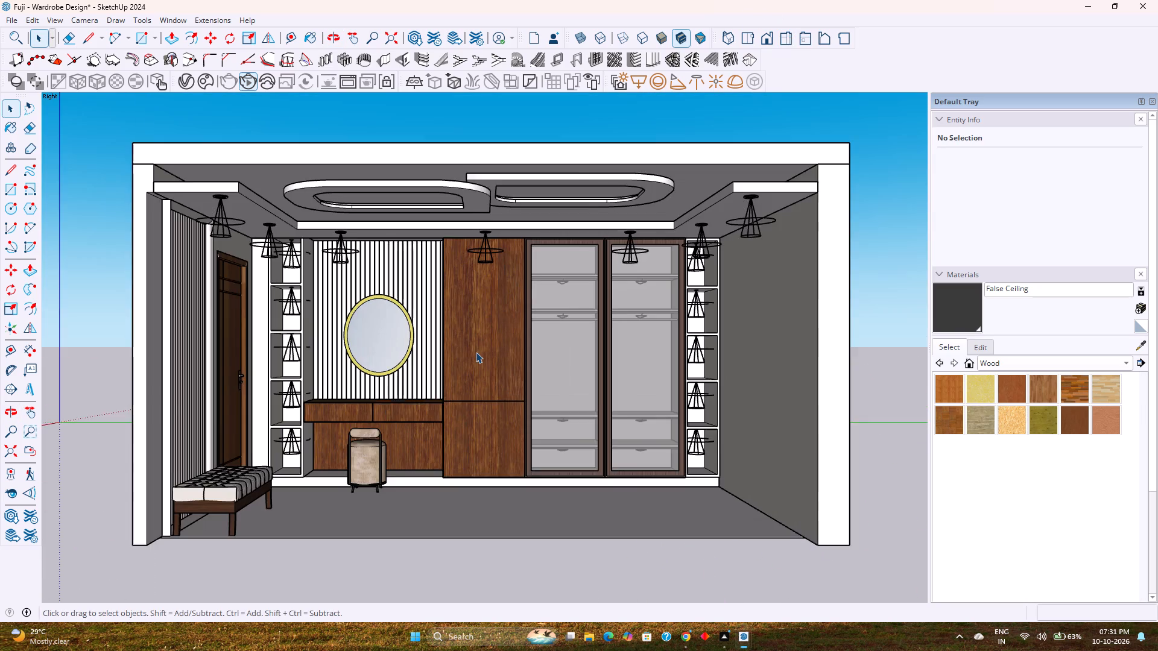
pyautogui.scroll(2, 476, 352)
pyautogui.keyDown('shift'); pyautogui.moveTo(474, 358); pyautogui.dragTo(467, 350, button='middle'); pyautogui.keyUp('shift')
pyautogui.scroll(1, 472, 359)
pyautogui.keyDown('shift'); pyautogui.moveTo(473, 359); pyautogui.dragTo(478, 368, button='middle'); pyautogui.keyUp('shift')
pyautogui.hotkey('ctrl', 's')
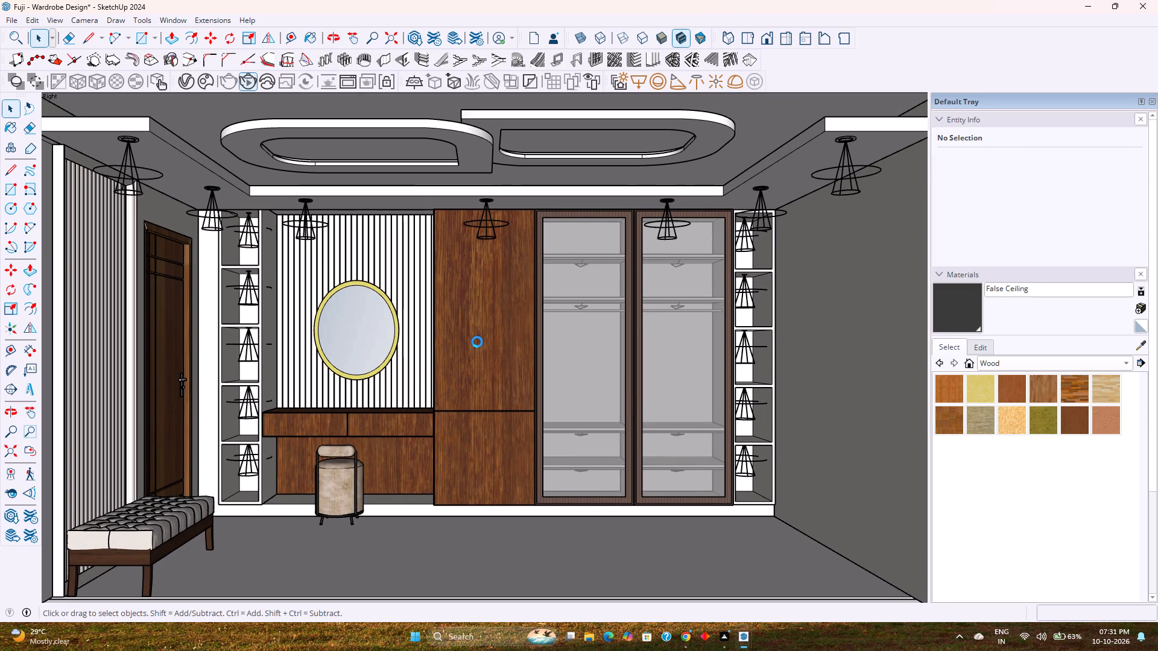
# Run a V-Ray interactive render to check the wardrobe lighting, and minimise the frame buffer.
pyautogui.click(250, 86)
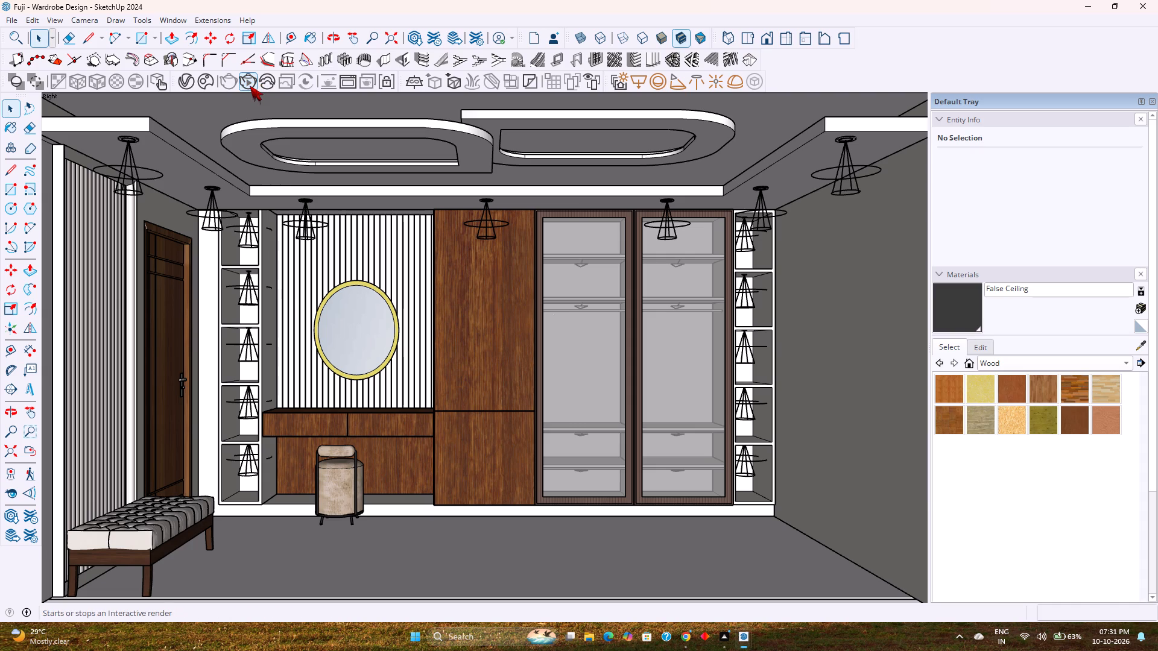
pyautogui.click(250, 86)
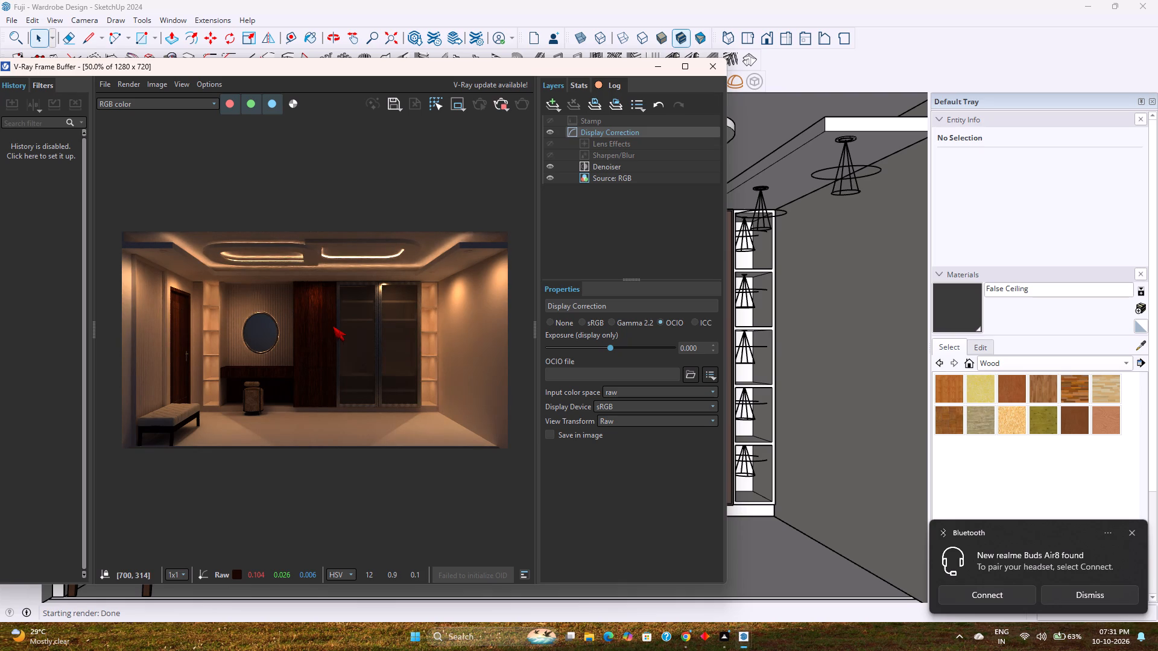
pyautogui.click(666, 65)
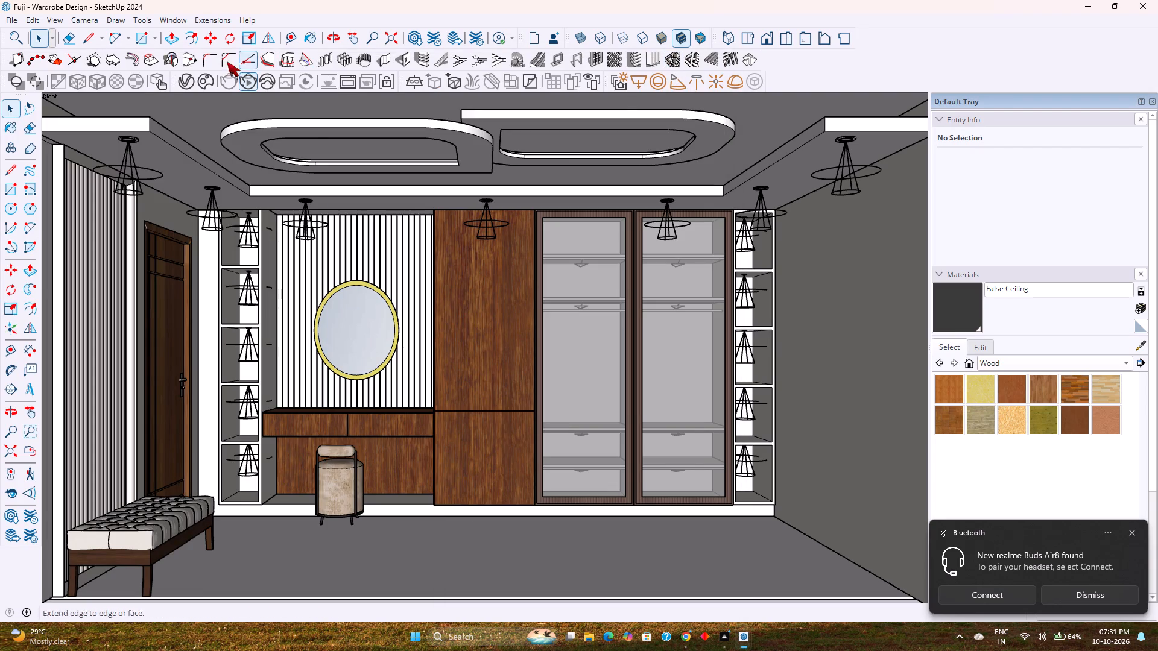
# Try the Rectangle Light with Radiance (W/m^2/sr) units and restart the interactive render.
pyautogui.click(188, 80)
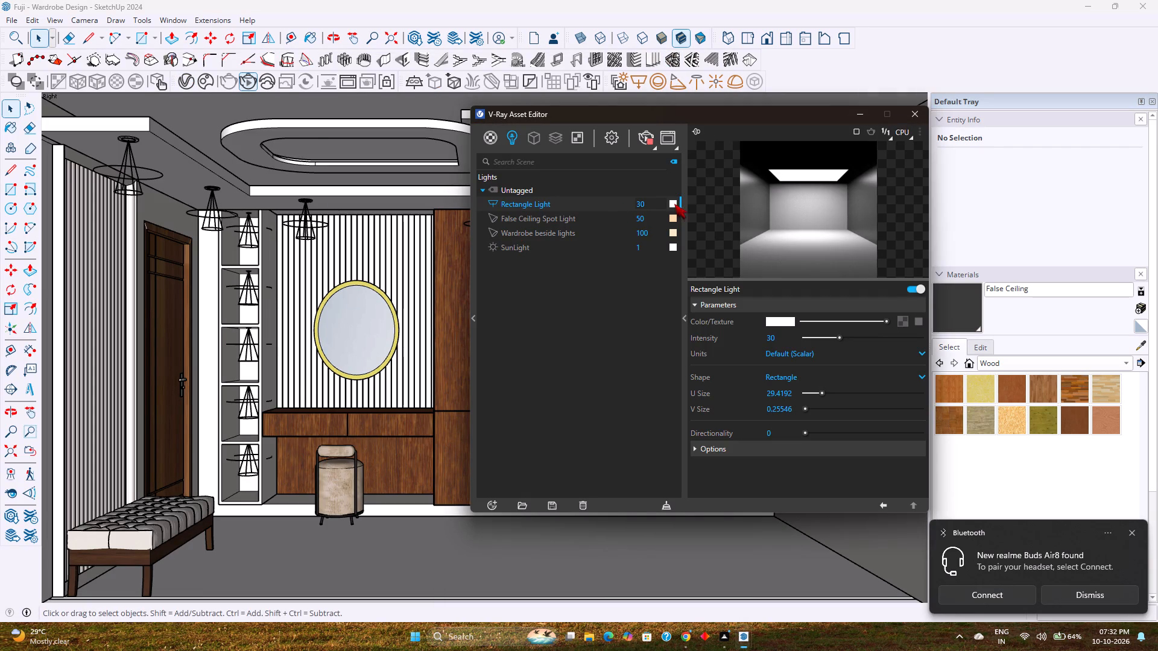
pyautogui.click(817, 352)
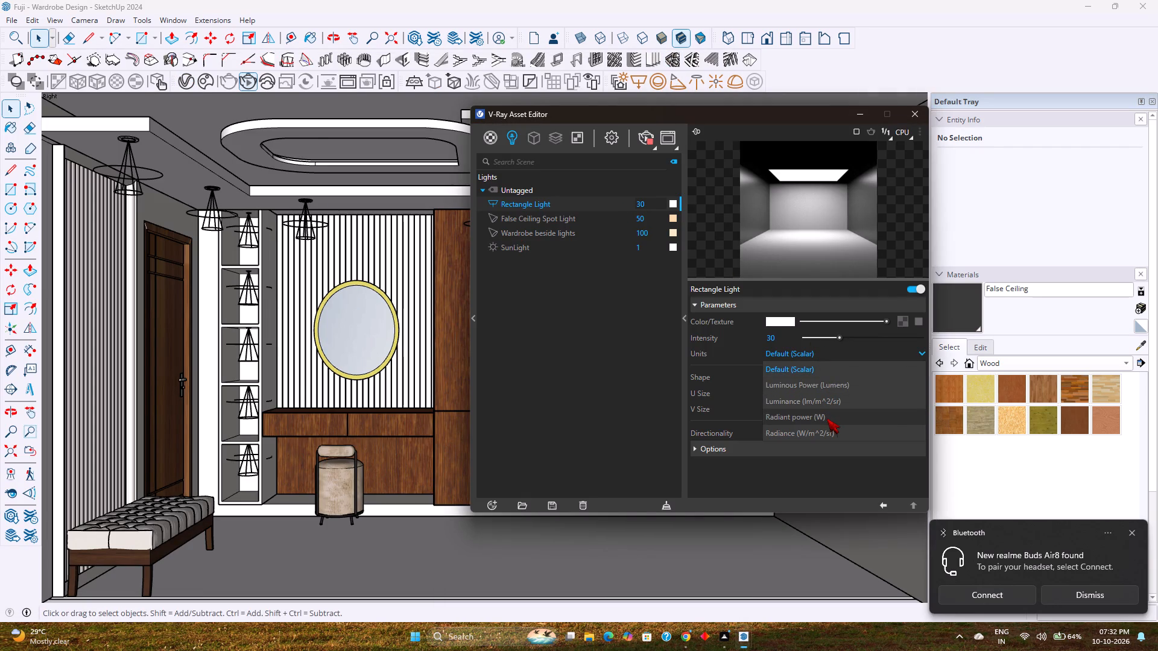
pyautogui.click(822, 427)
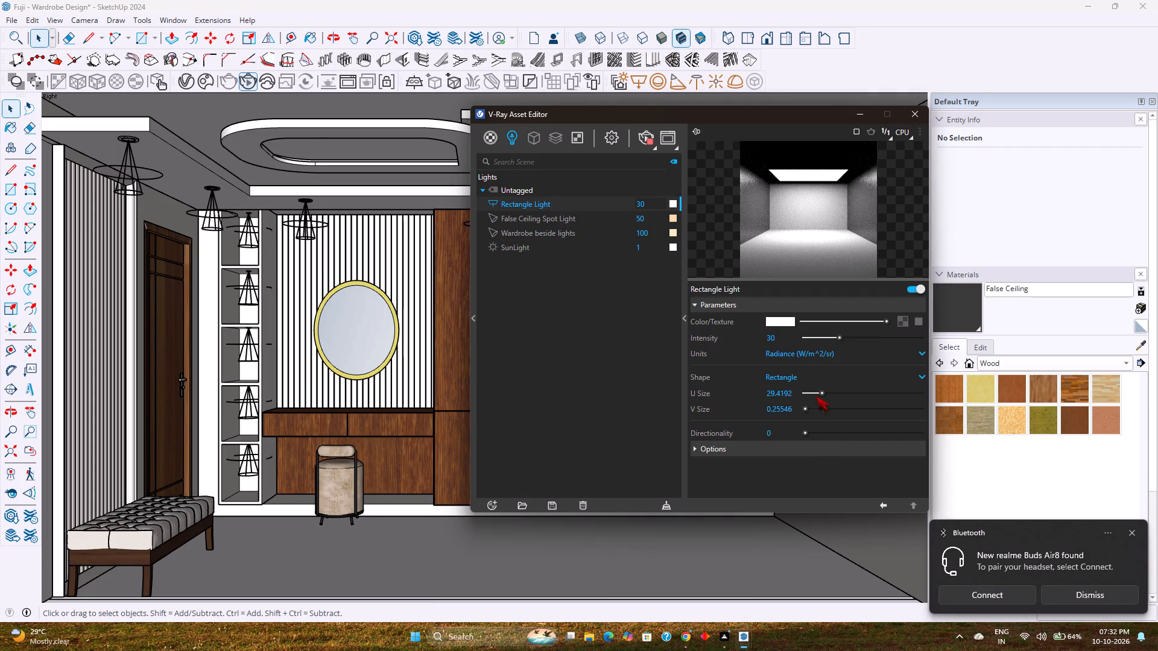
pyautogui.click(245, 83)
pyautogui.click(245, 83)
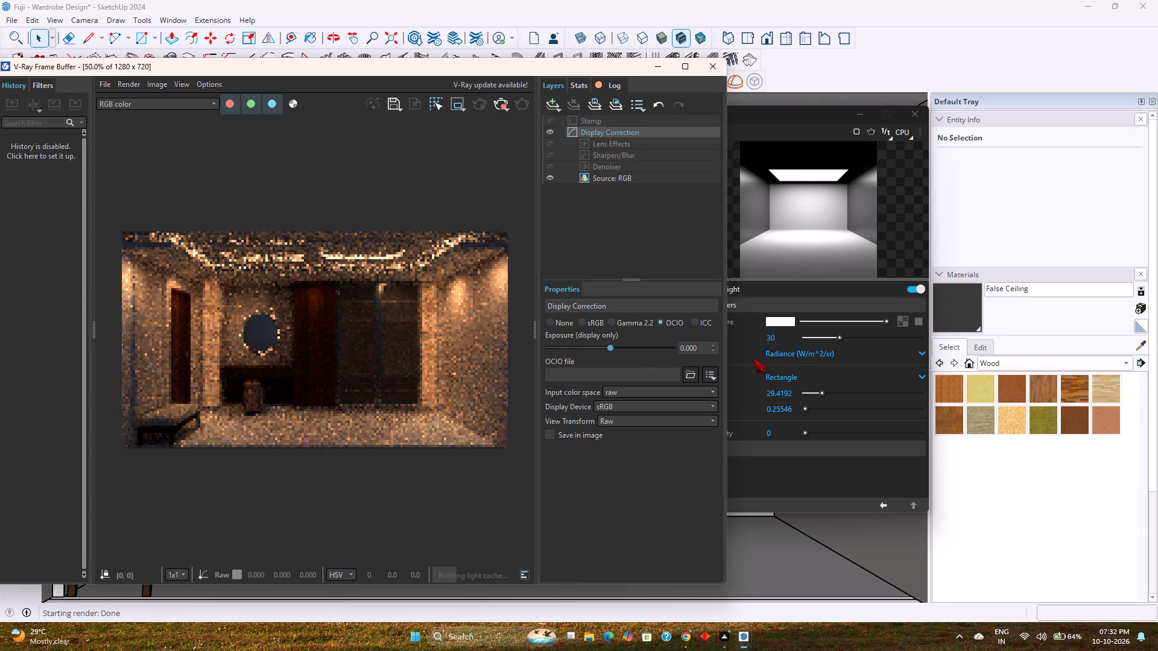
# Set the Rectangle Light's units to Radiant power (W) and check the wardrobe shelves in the render.
pyautogui.click(787, 352)
pyautogui.click(801, 414)
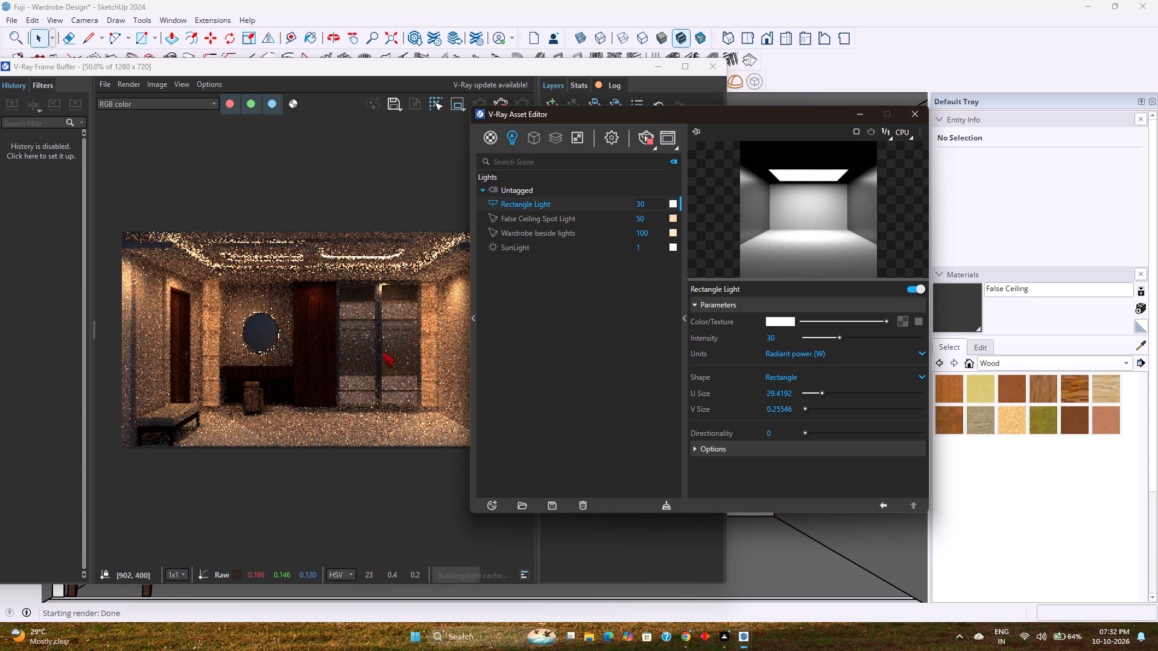
pyautogui.scroll(1, 373, 351)
pyautogui.scroll(-1, 373, 351)
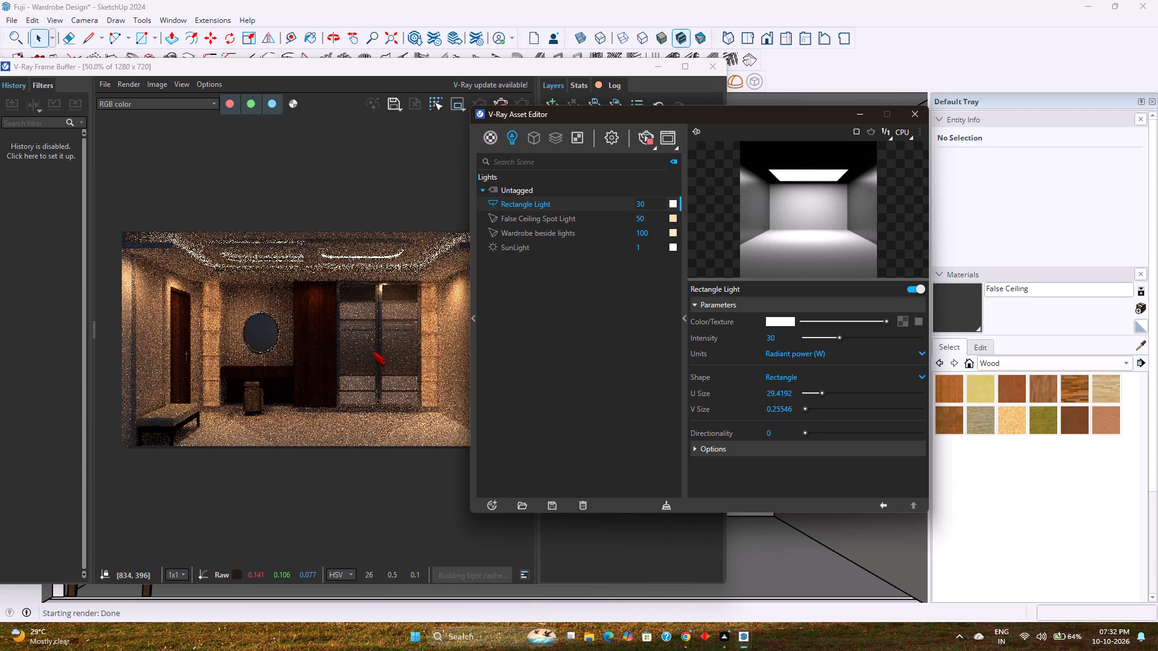
pyautogui.scroll(1, 373, 351)
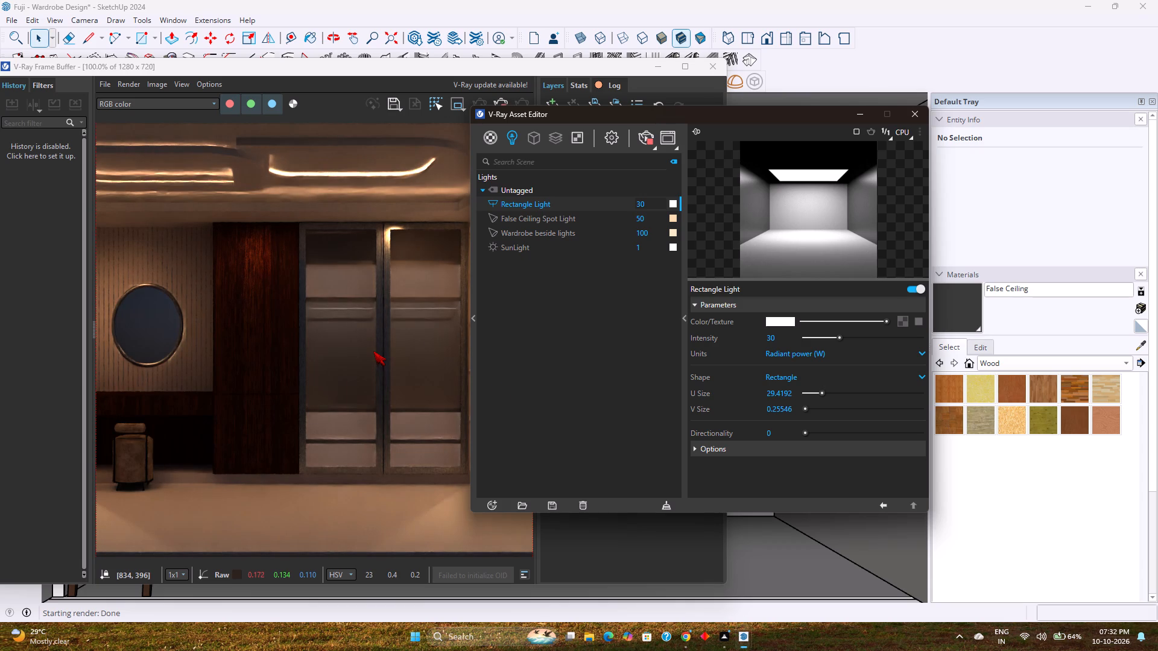
# Adjust the Rectangle Light's U Size, testing larger and smaller values in the live render, and settle on 5.2.
pyautogui.moveTo(821, 391); pyautogui.dragTo(852, 385)
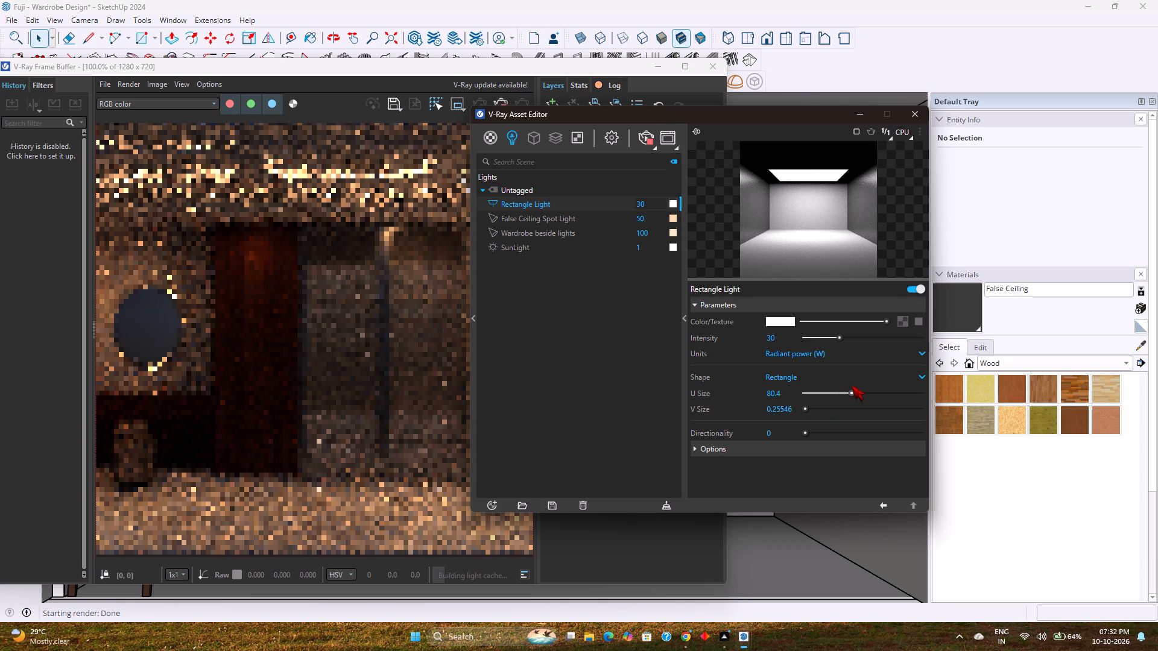
pyautogui.moveTo(852, 385); pyautogui.dragTo(885, 382)
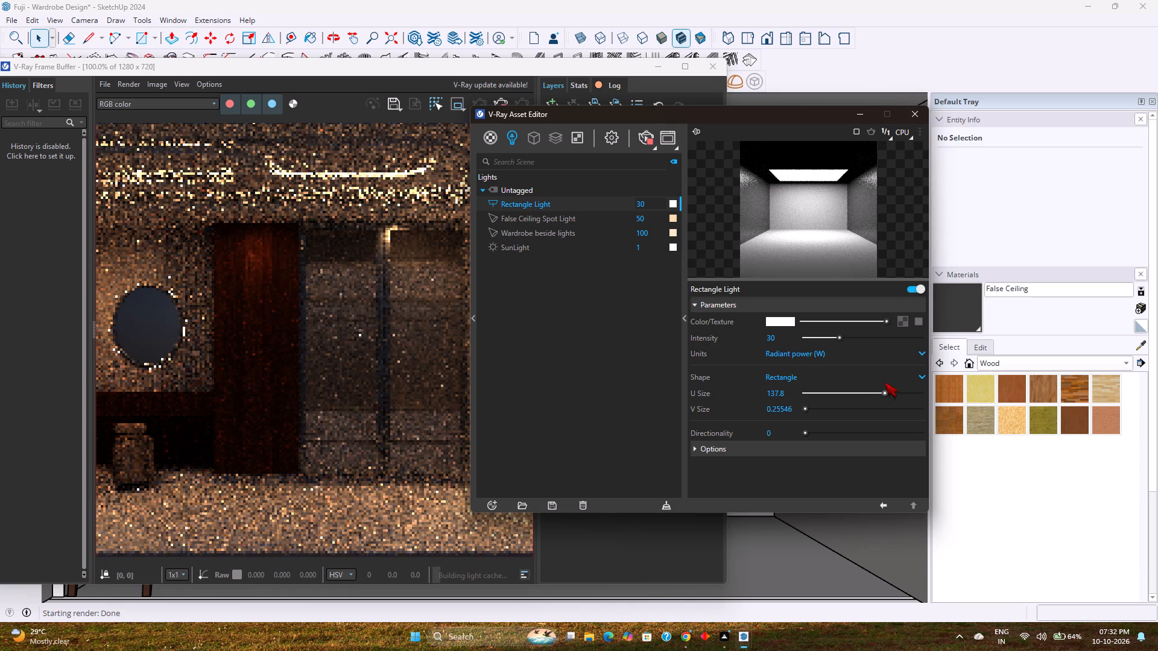
pyautogui.moveTo(885, 382); pyautogui.dragTo(863, 385)
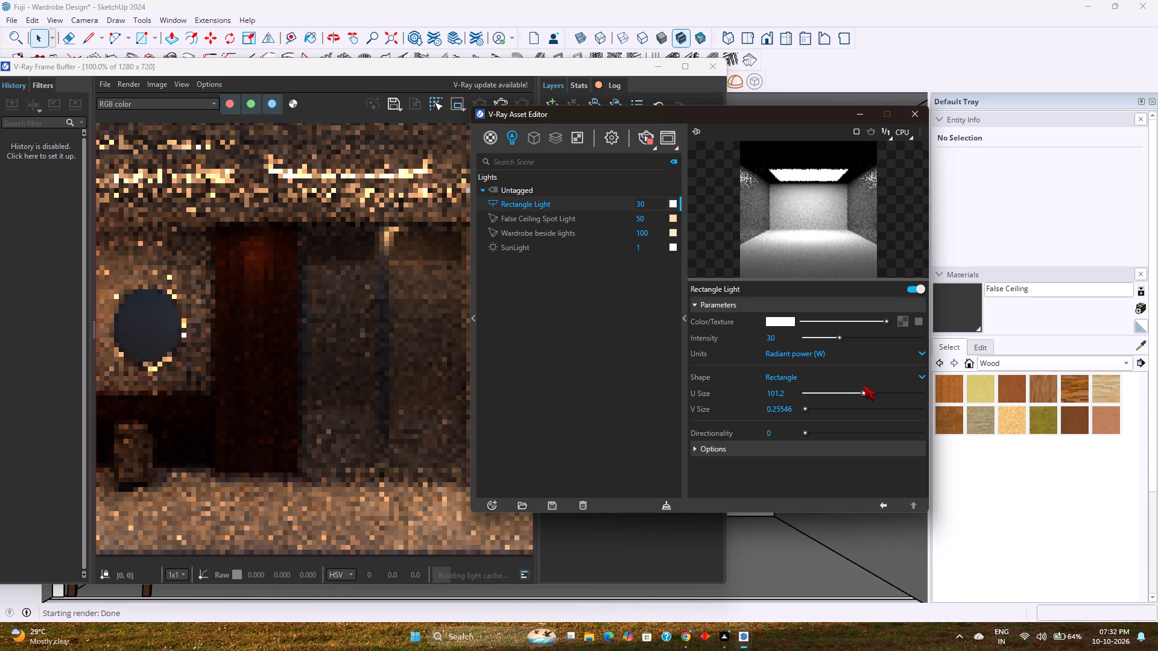
pyautogui.moveTo(863, 385); pyautogui.dragTo(842, 392)
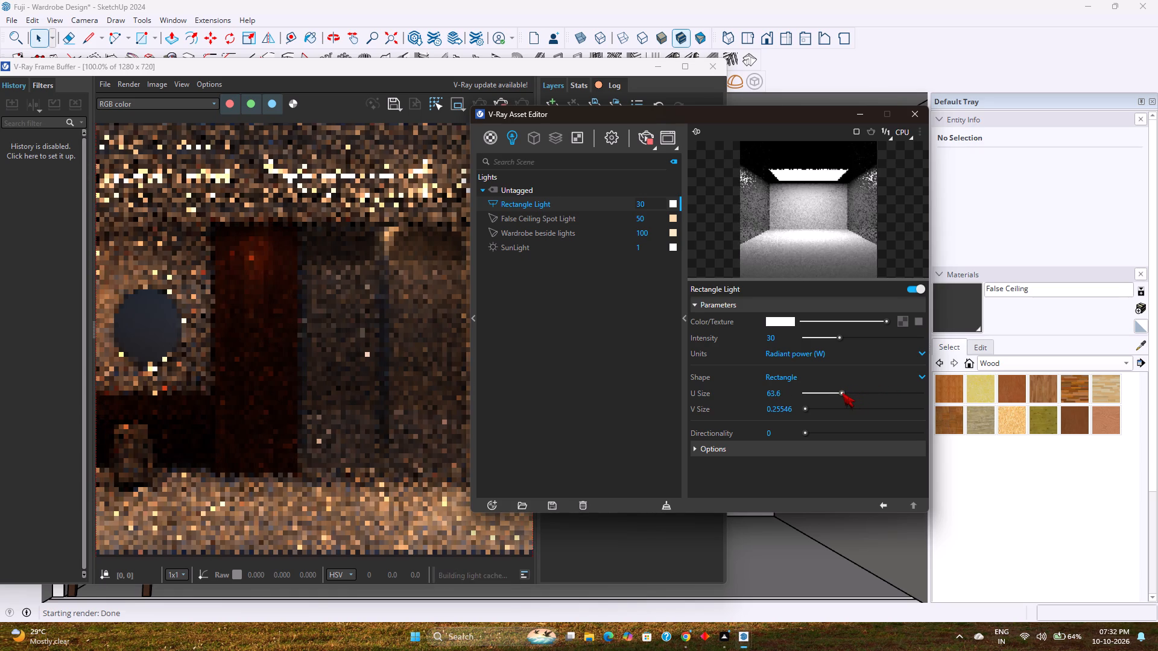
pyautogui.moveTo(842, 392); pyautogui.dragTo(834, 392)
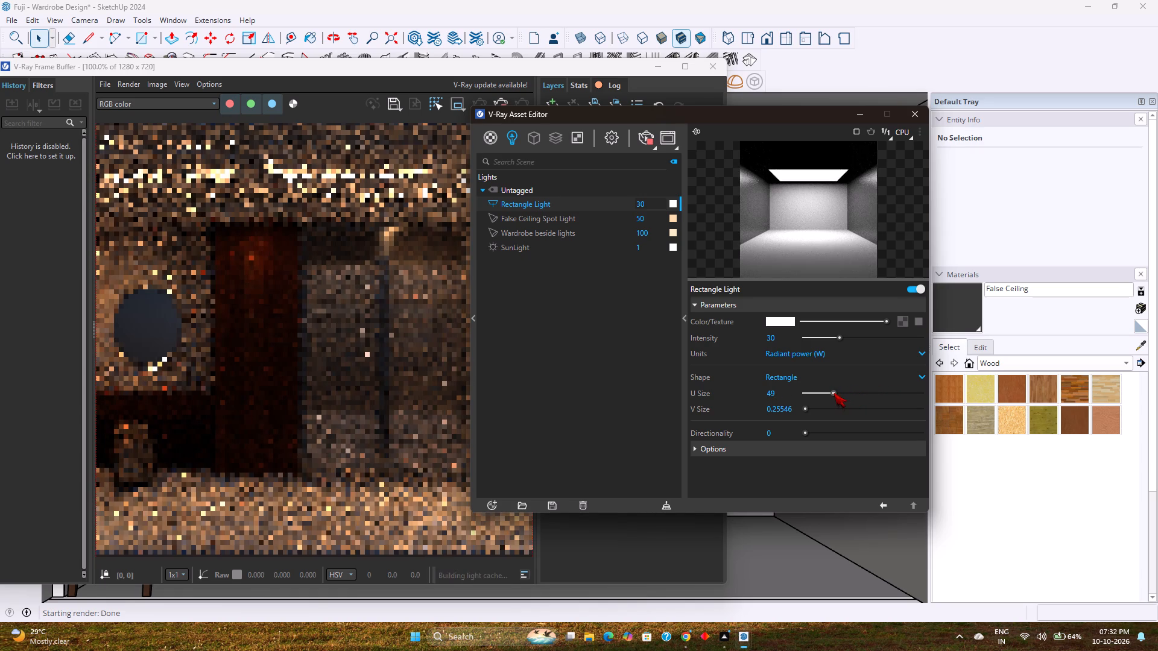
pyautogui.moveTo(834, 392); pyautogui.dragTo(808, 394)
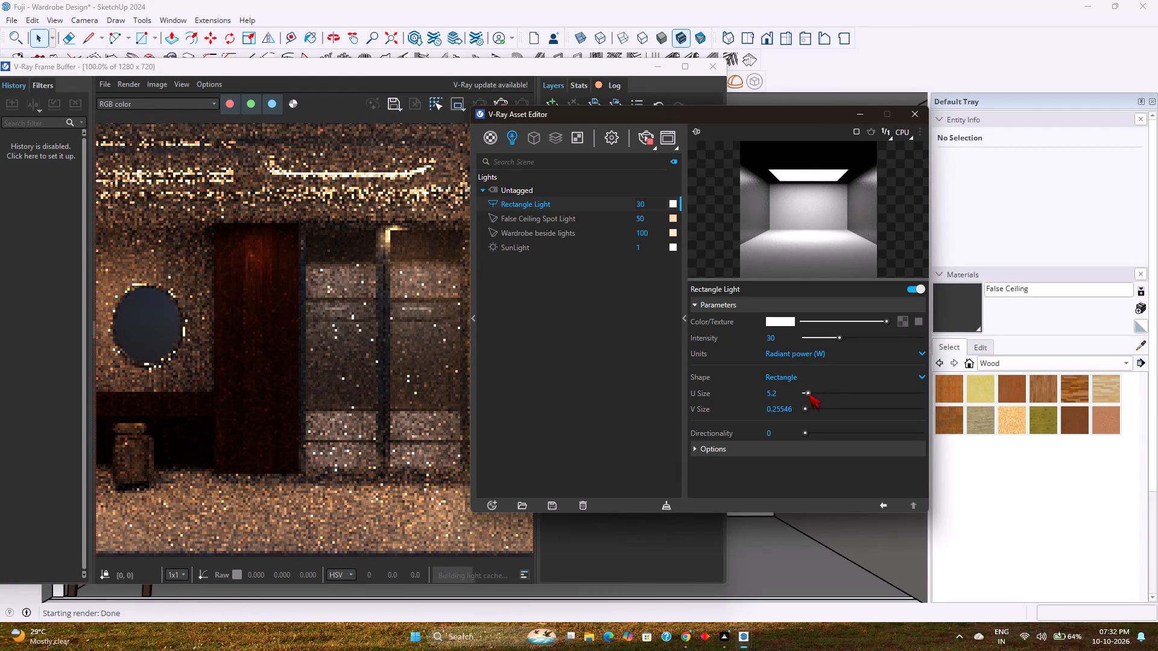
# Set the Rectangle Light's intensity to 50.
pyautogui.scroll(-1, 347, 407)
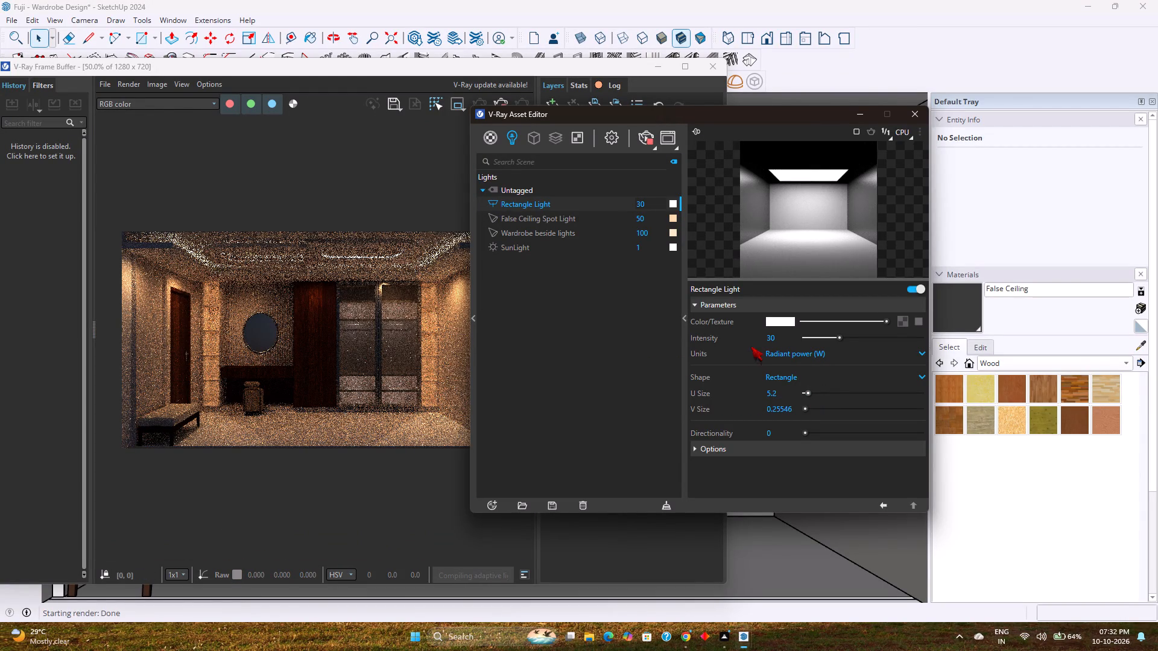
pyautogui.doubleClick(774, 338)
pyautogui.write('50')
pyautogui.press('Return')
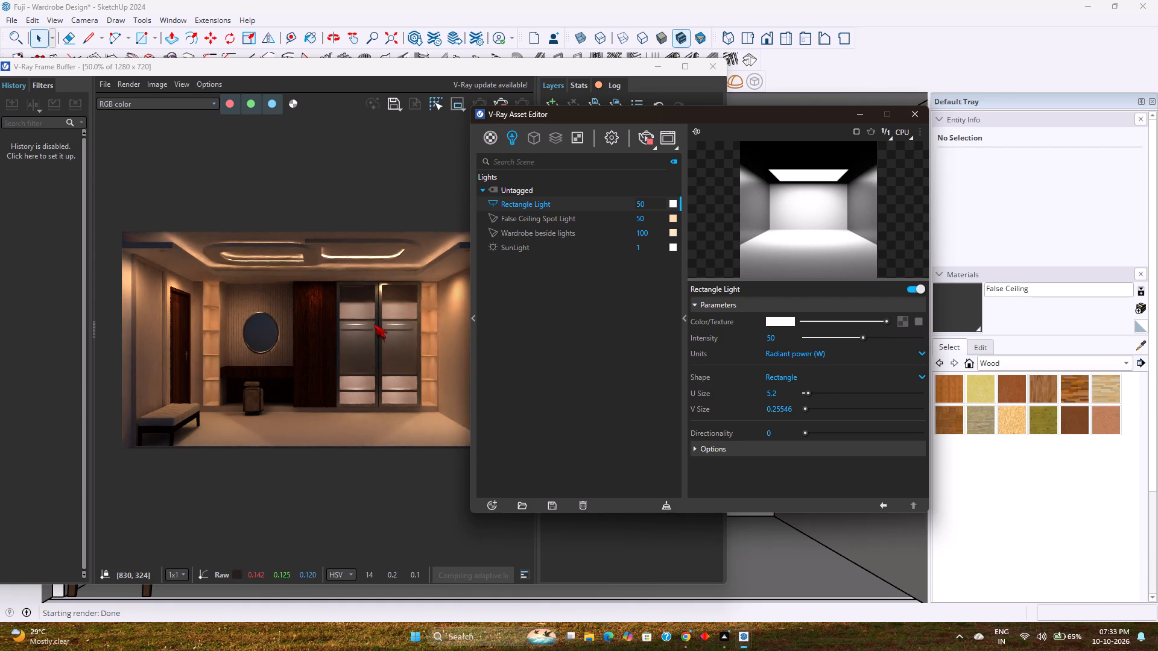
# Examine the lit wardrobe shelves close up in the render, and put away the frame buffer and Asset Editor.
pyautogui.scroll(2, 374, 324)
pyautogui.scroll(-1, 374, 324)
pyautogui.moveTo(374, 324); pyautogui.dragTo(425, 310, button='middle')
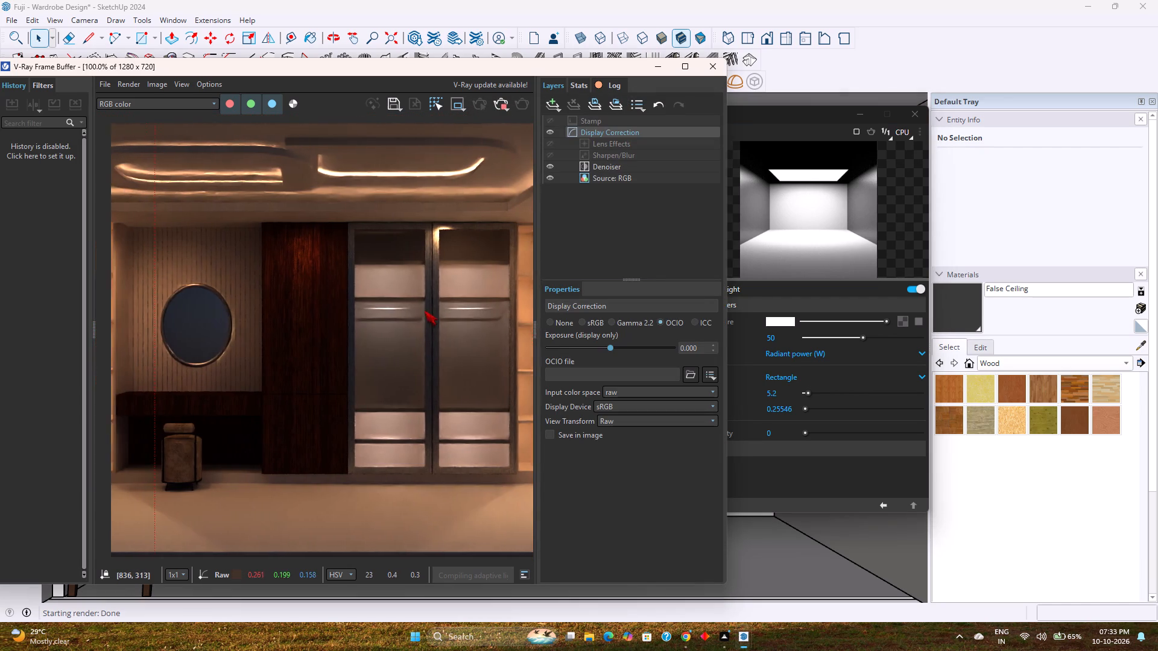
pyautogui.moveTo(425, 310); pyautogui.dragTo(429, 310, button='middle')
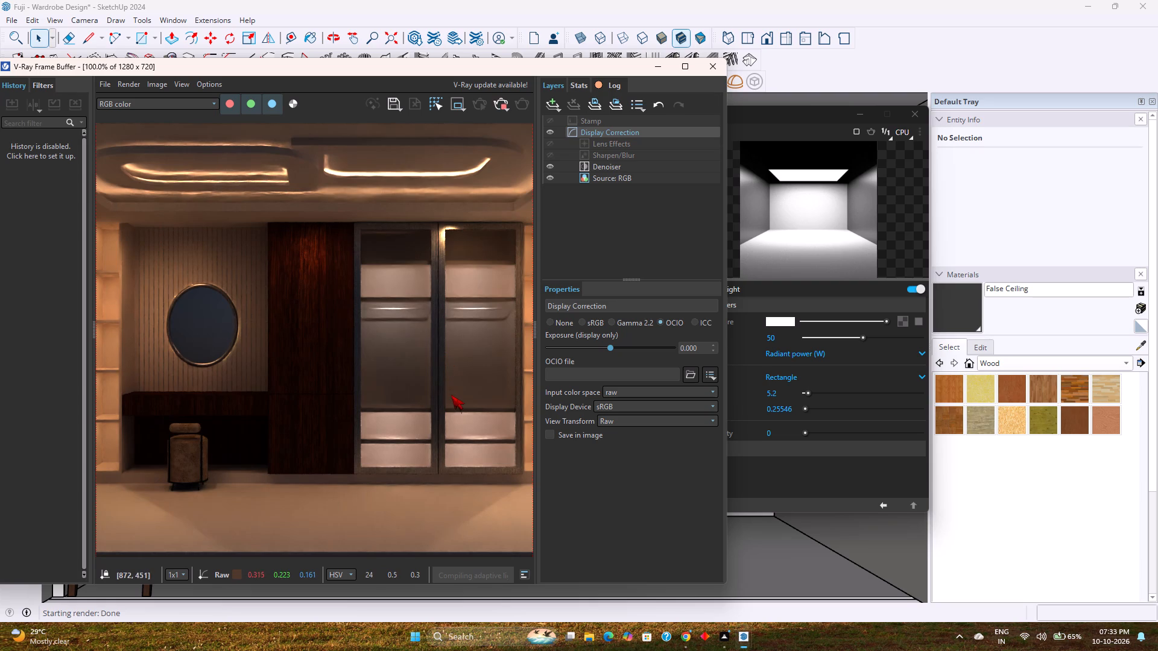
pyautogui.moveTo(451, 395); pyautogui.dragTo(463, 387, button='middle')
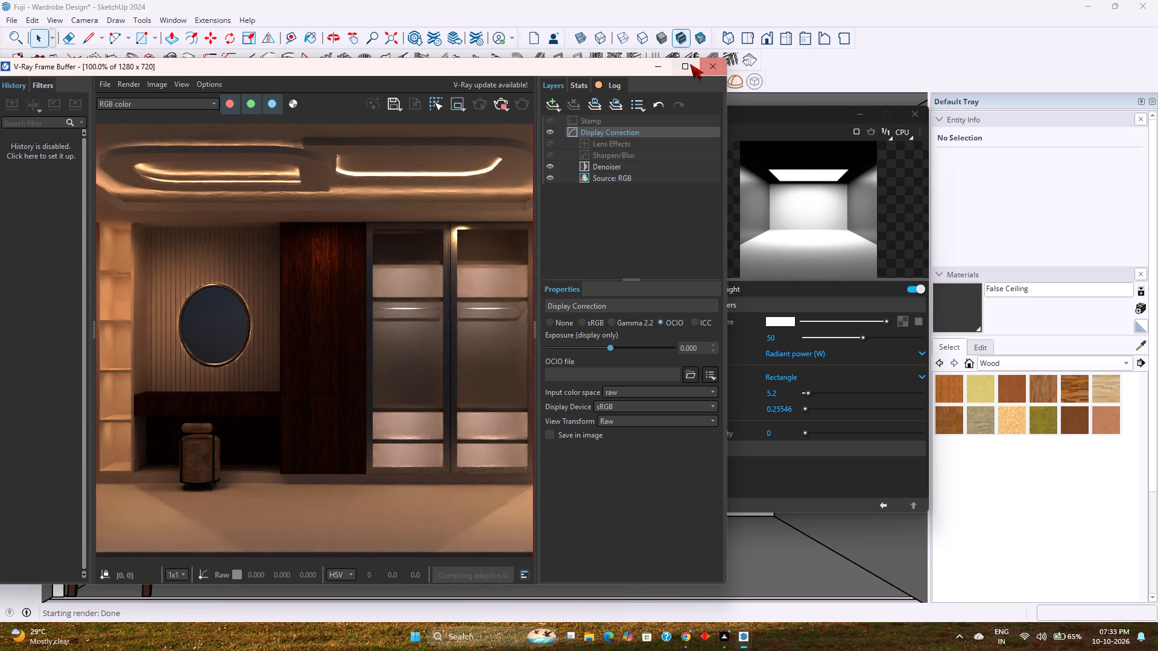
pyautogui.click(659, 67)
pyautogui.click(868, 114)
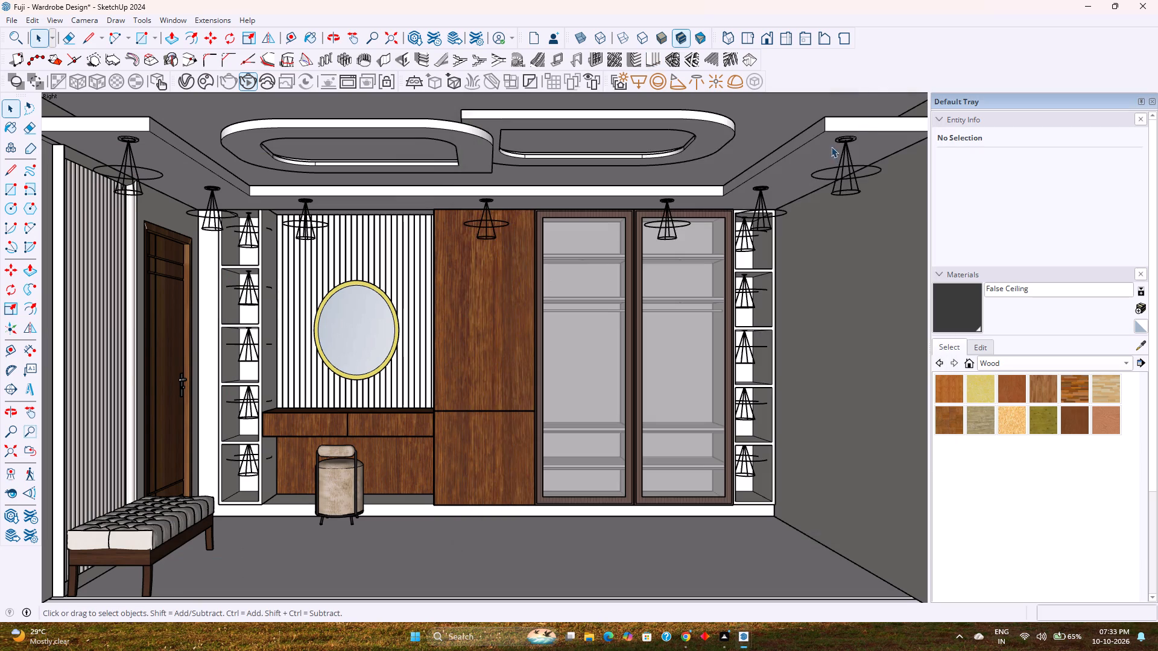
# Open the wardrobe for editing at the shelves behind the glass doors.
pyautogui.scroll(8, 602, 258)
pyautogui.moveTo(610, 249); pyautogui.dragTo(472, 251, button='middle')
pyautogui.scroll(1, 472, 251)
pyautogui.doubleClick(558, 269)
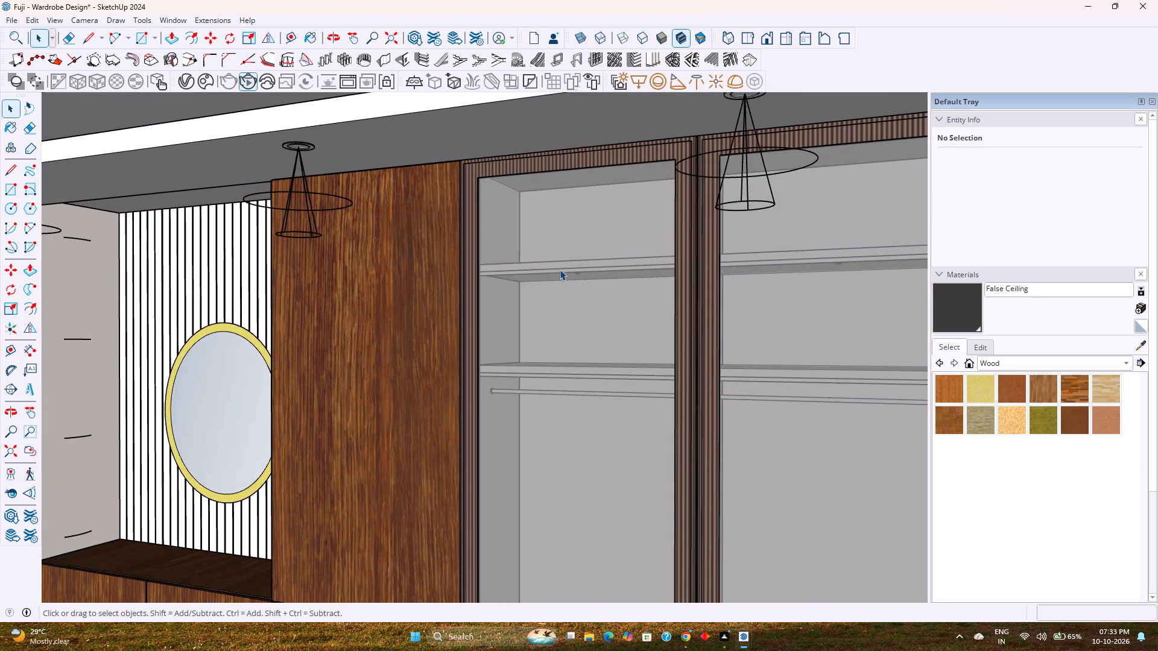
pyautogui.scroll(3, 564, 263)
pyautogui.doubleClick(564, 262)
pyautogui.doubleClick(560, 265)
pyautogui.scroll(2, 560, 265)
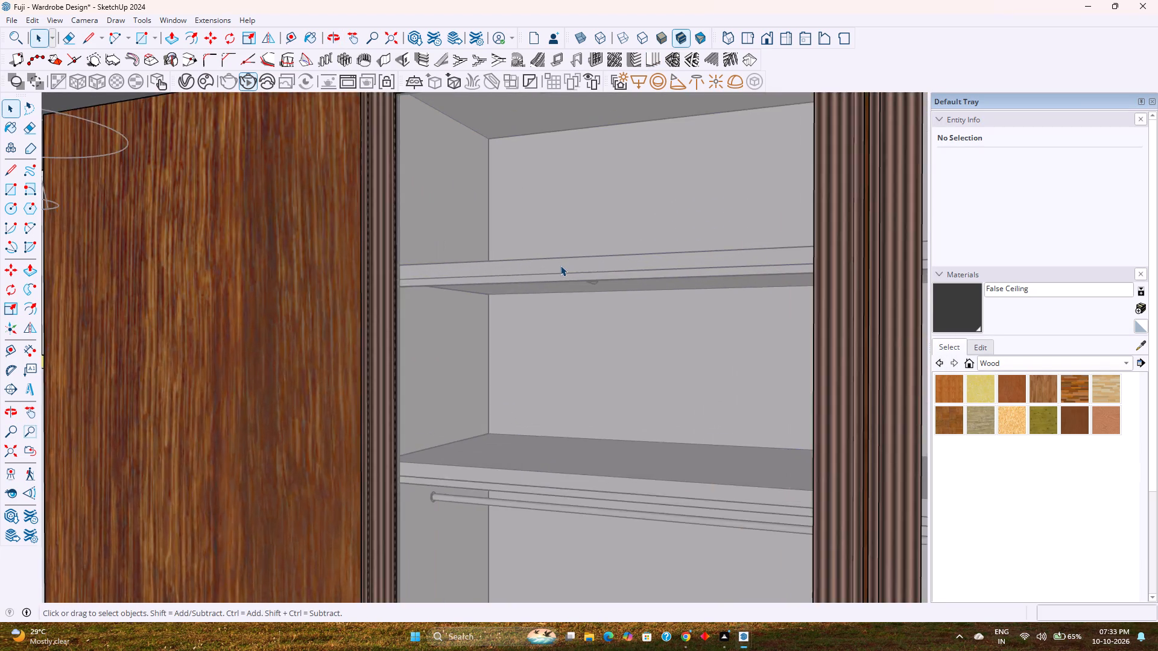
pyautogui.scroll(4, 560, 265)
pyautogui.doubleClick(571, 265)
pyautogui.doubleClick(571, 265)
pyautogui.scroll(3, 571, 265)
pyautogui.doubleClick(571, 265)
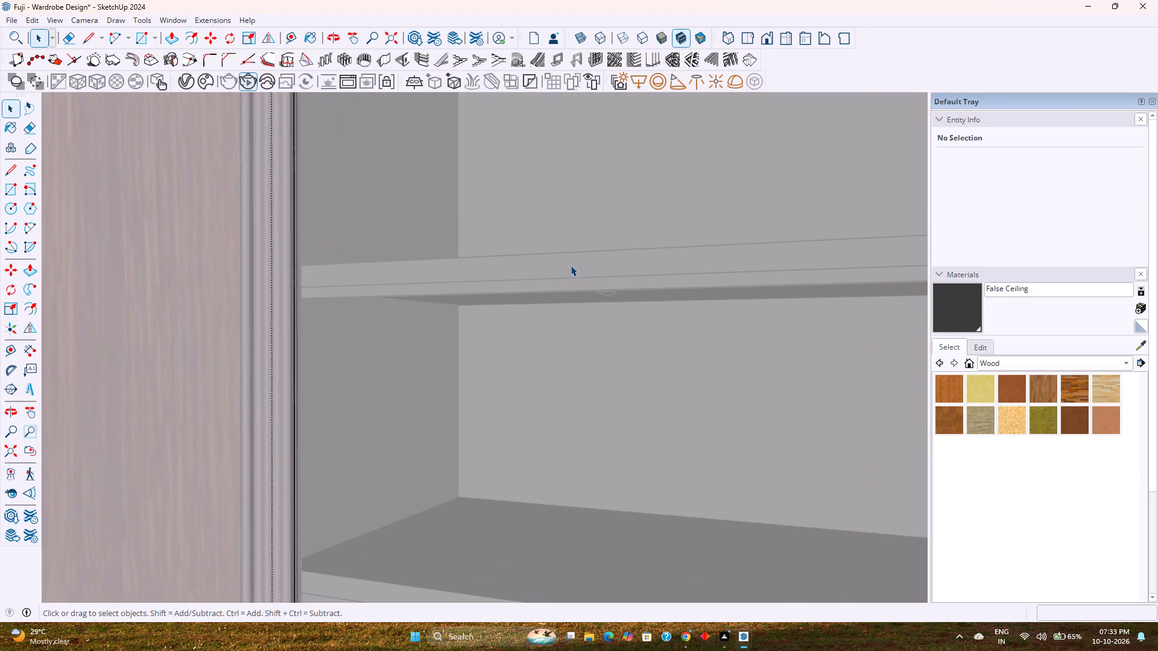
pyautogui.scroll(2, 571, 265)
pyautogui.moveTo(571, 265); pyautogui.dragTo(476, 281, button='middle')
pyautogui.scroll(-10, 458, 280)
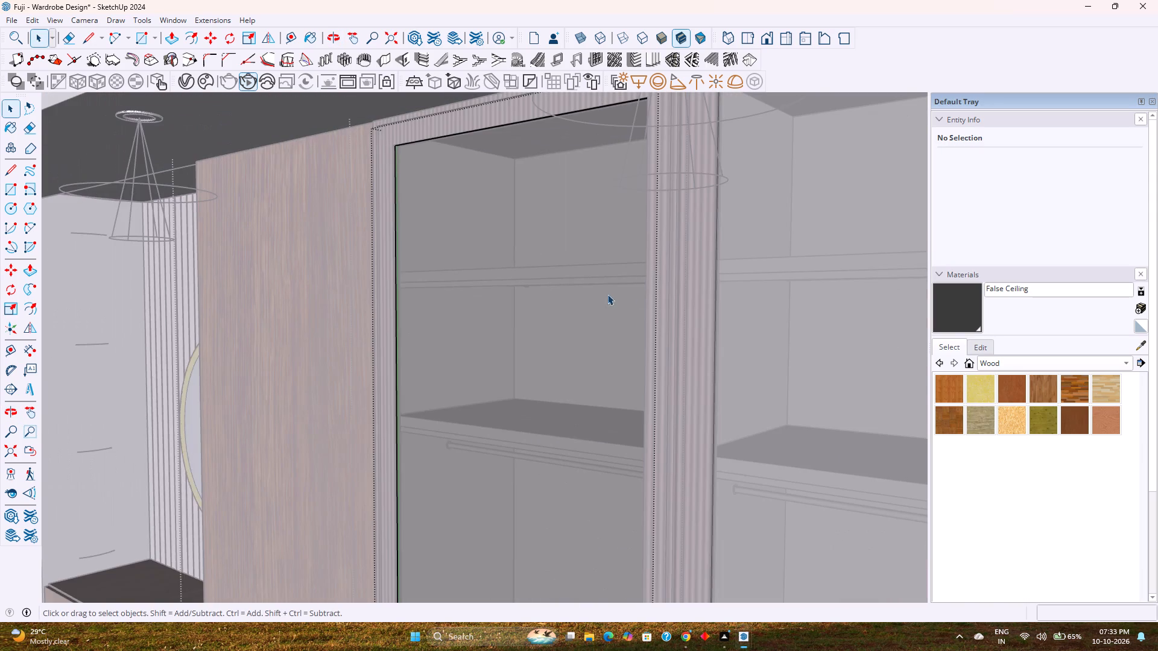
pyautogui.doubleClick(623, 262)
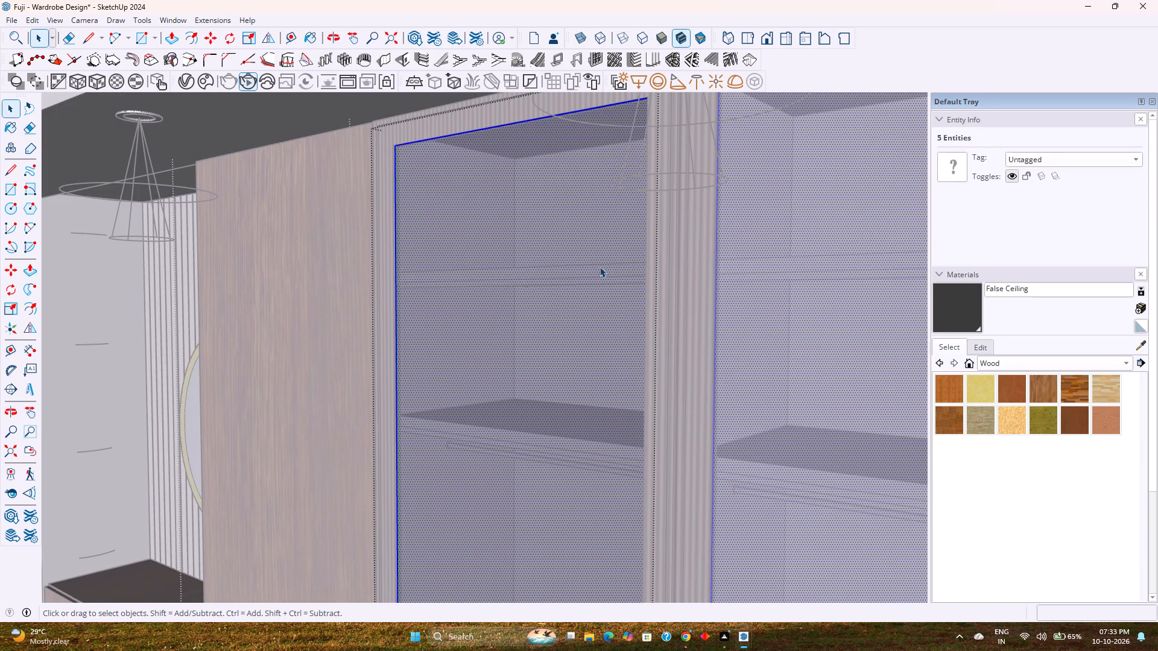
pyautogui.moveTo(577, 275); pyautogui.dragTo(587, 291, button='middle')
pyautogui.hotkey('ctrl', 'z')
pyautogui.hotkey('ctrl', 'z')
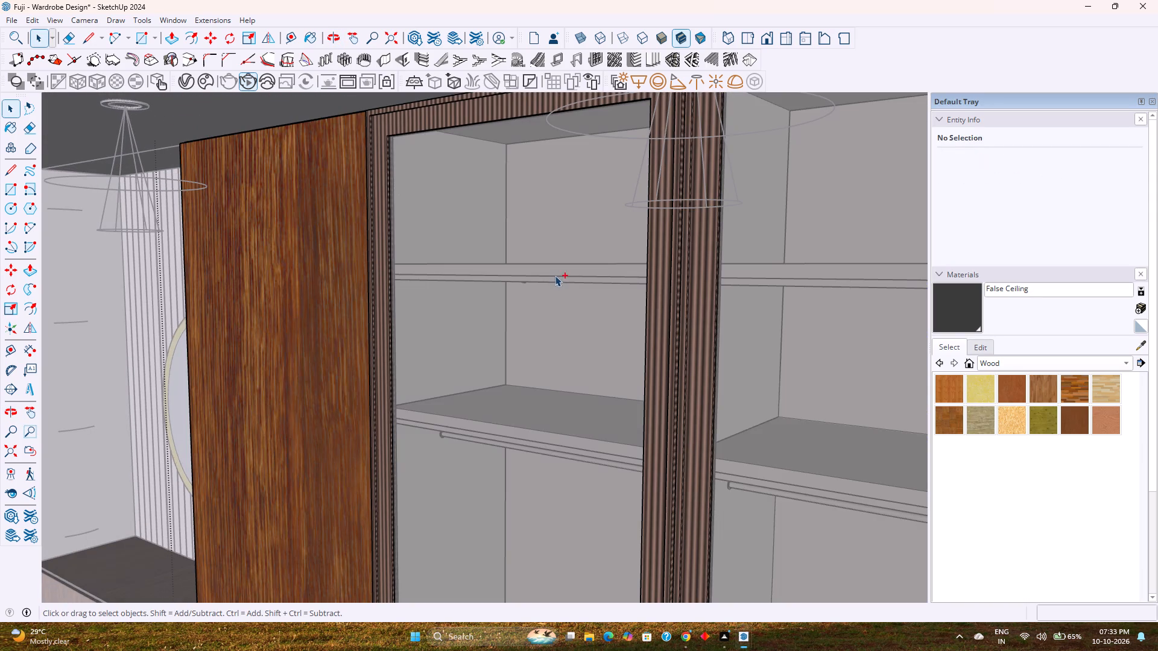
# Hide the wardrobe's two fluted-frame glass doors to expose the shelves.
pyautogui.press('space')
pyautogui.click(384, 274)
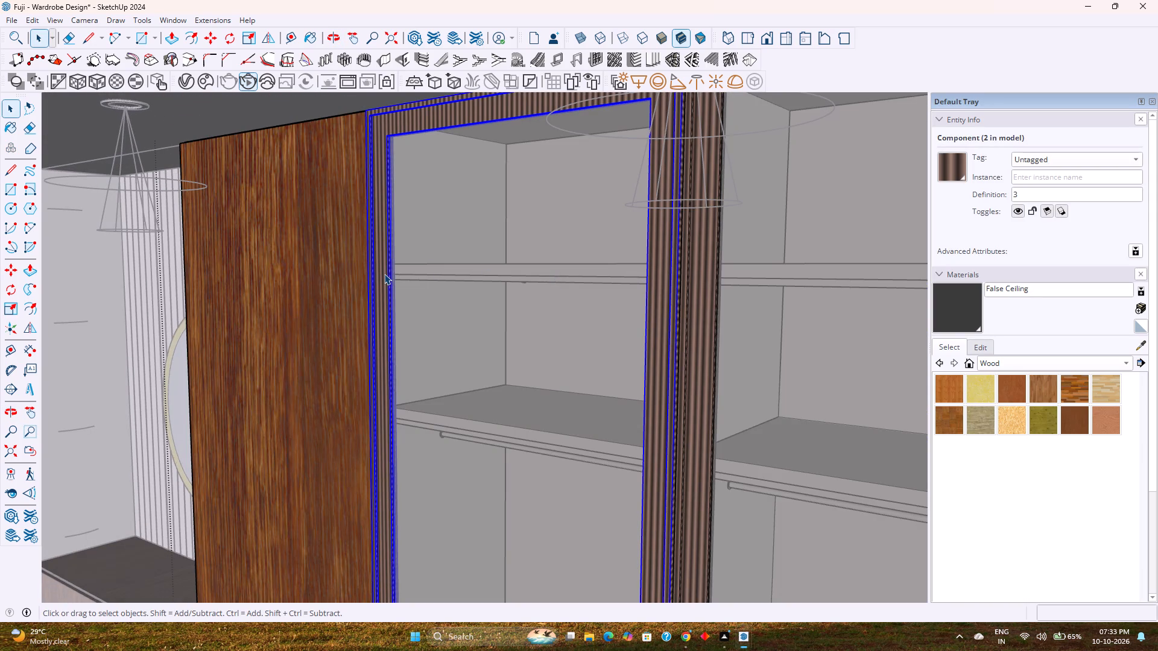
pyautogui.scroll(-2, 423, 307)
pyautogui.keyDown('ctrl'); pyautogui.click(640, 316); pyautogui.keyUp('ctrl')
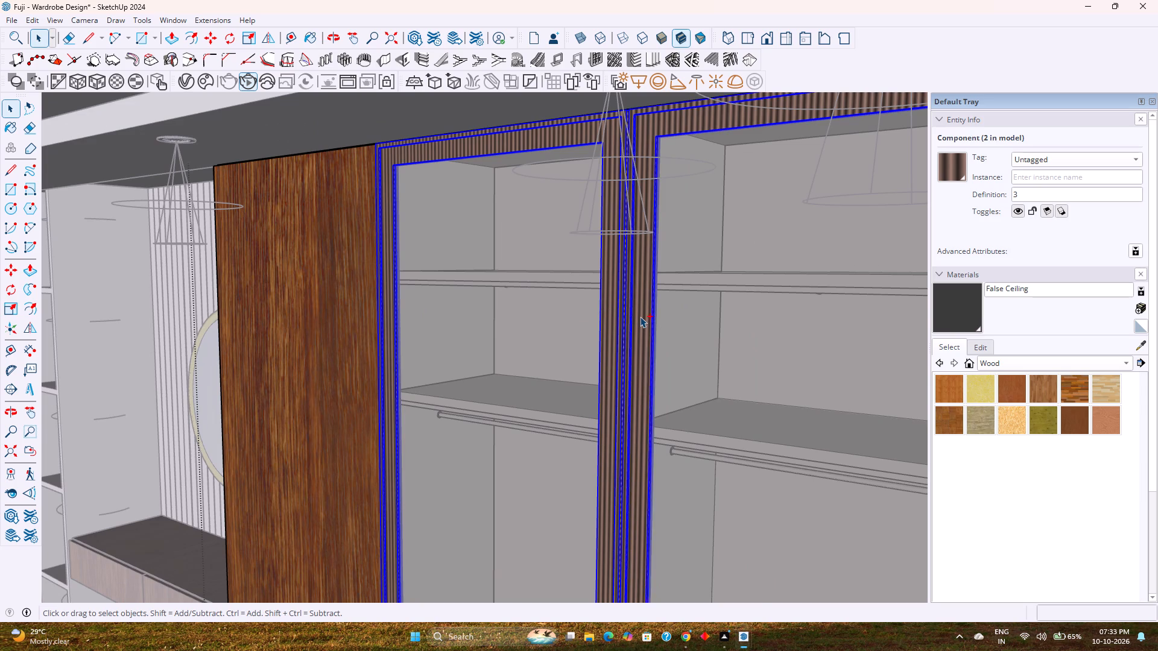
pyautogui.keyDown('ctrl'); pyautogui.rightClick(640, 316); pyautogui.keyUp('ctrl')
pyautogui.click(691, 354)
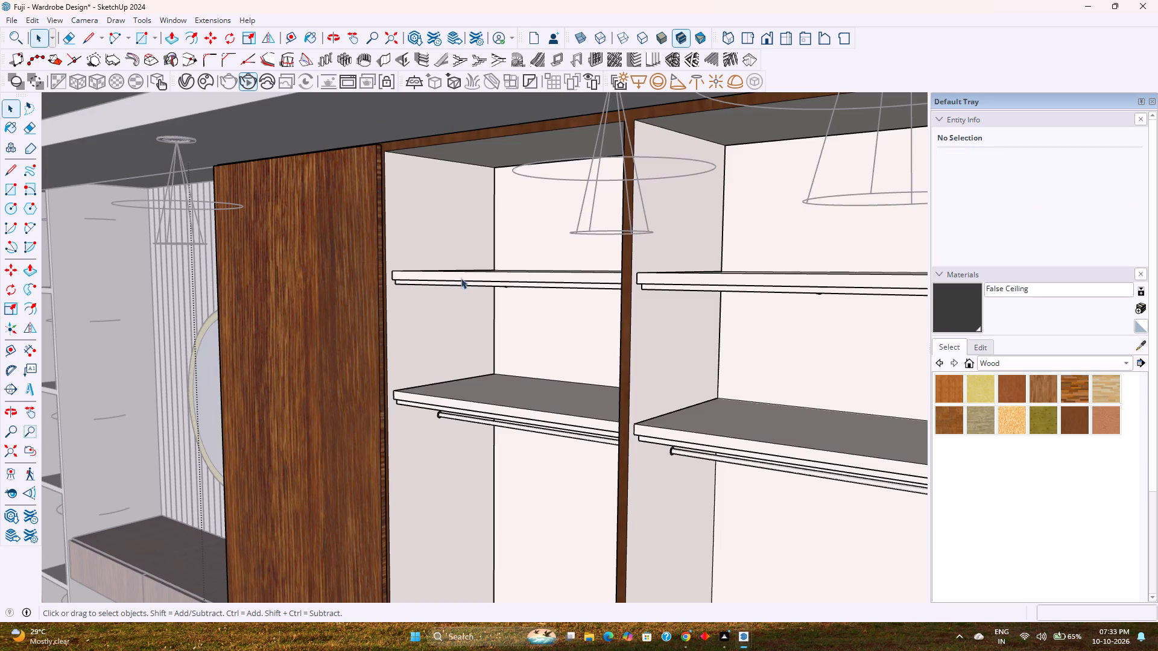
# Copy the light strip from beneath the uppermost wardrobe shelf straight up to the wardrobe top, about 1' 2" higher.
pyautogui.scroll(10, 461, 281)
pyautogui.moveTo(429, 278); pyautogui.dragTo(353, 231, button='middle')
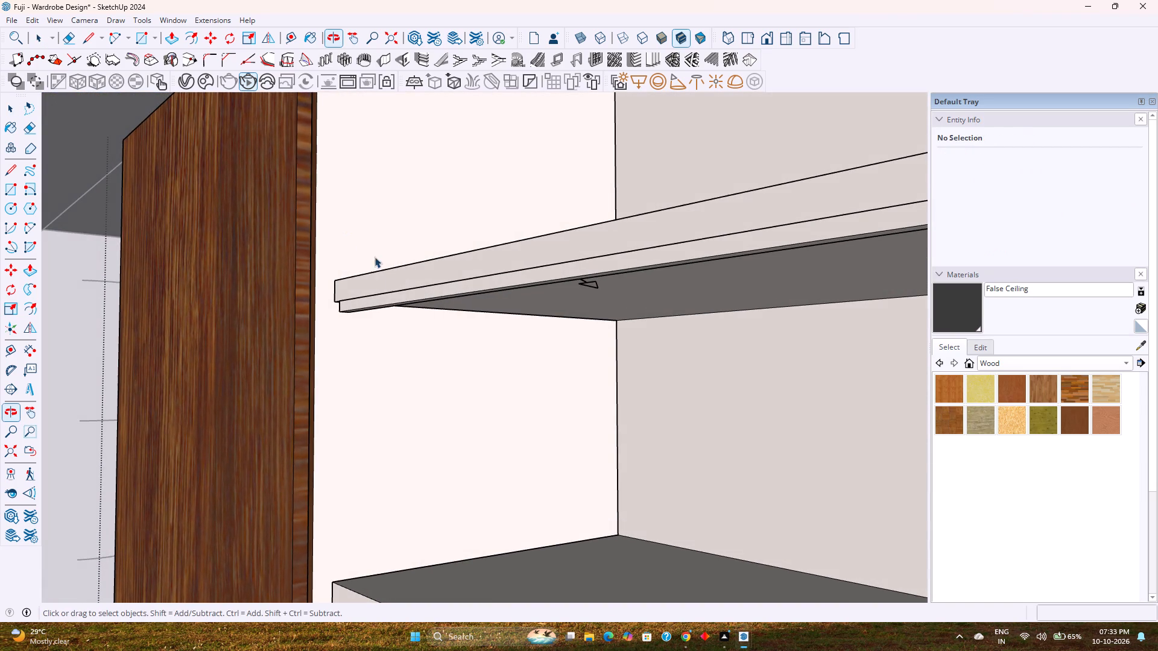
pyautogui.click(393, 300)
pyautogui.scroll(3, 393, 300)
pyautogui.moveTo(393, 299); pyautogui.dragTo(323, 269, button='middle')
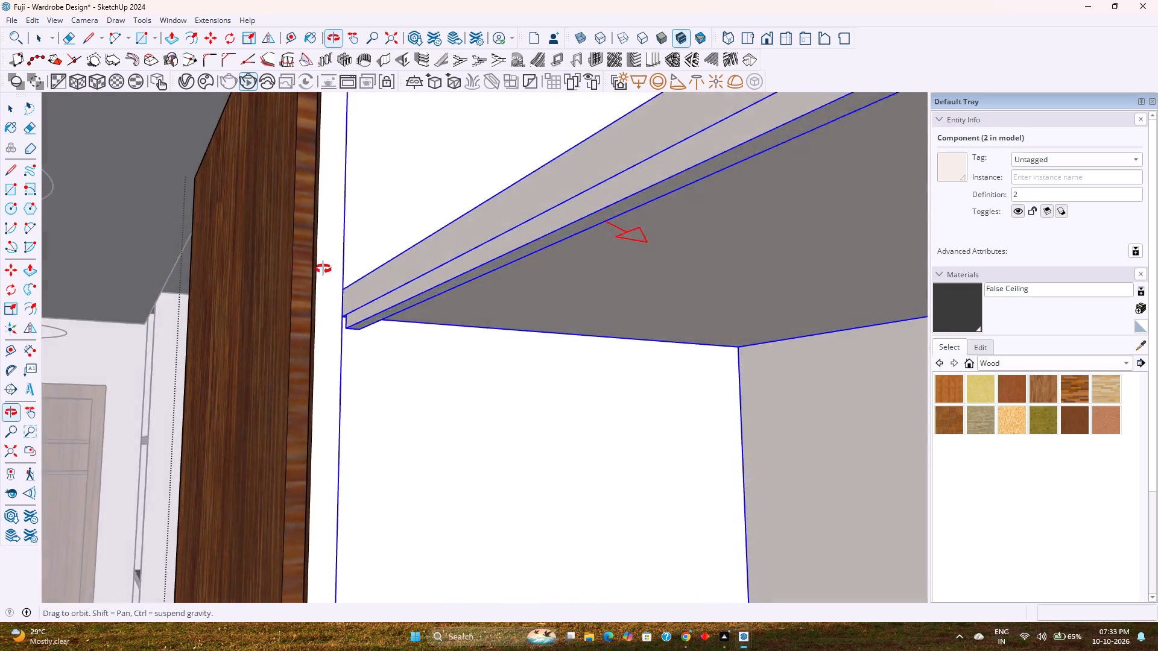
pyautogui.moveTo(323, 269); pyautogui.dragTo(304, 264, button='middle')
pyautogui.scroll(1, 304, 264)
pyautogui.doubleClick(405, 310)
pyautogui.click(405, 312)
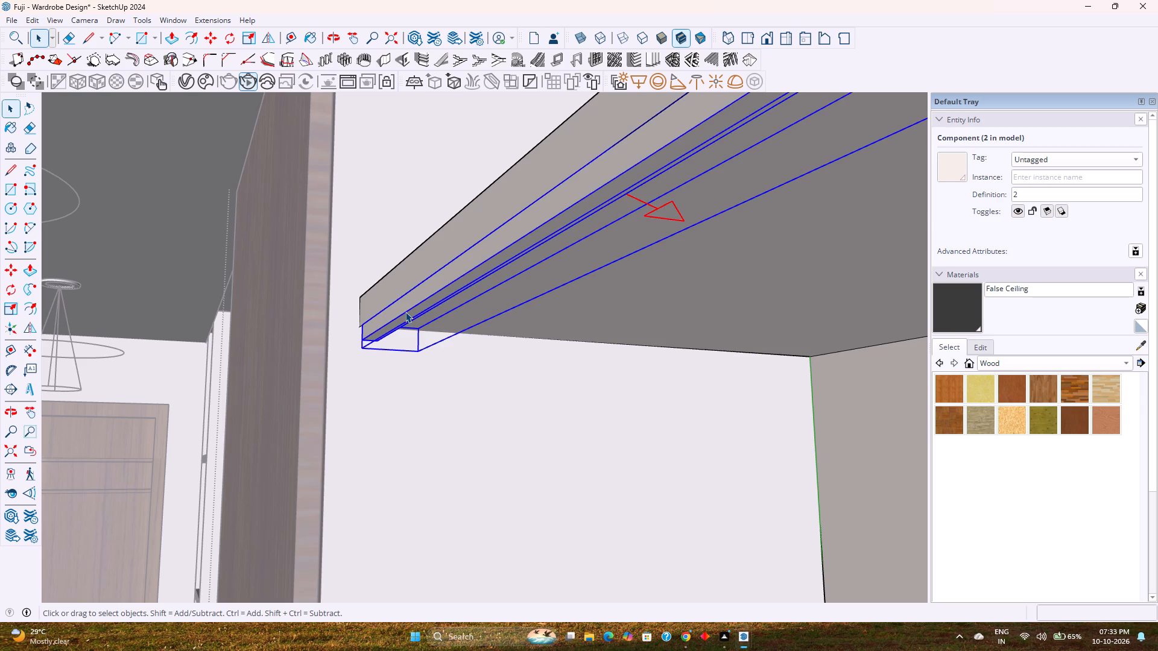
pyautogui.press('m')
pyautogui.moveTo(400, 310); pyautogui.dragTo(582, 397, button='middle')
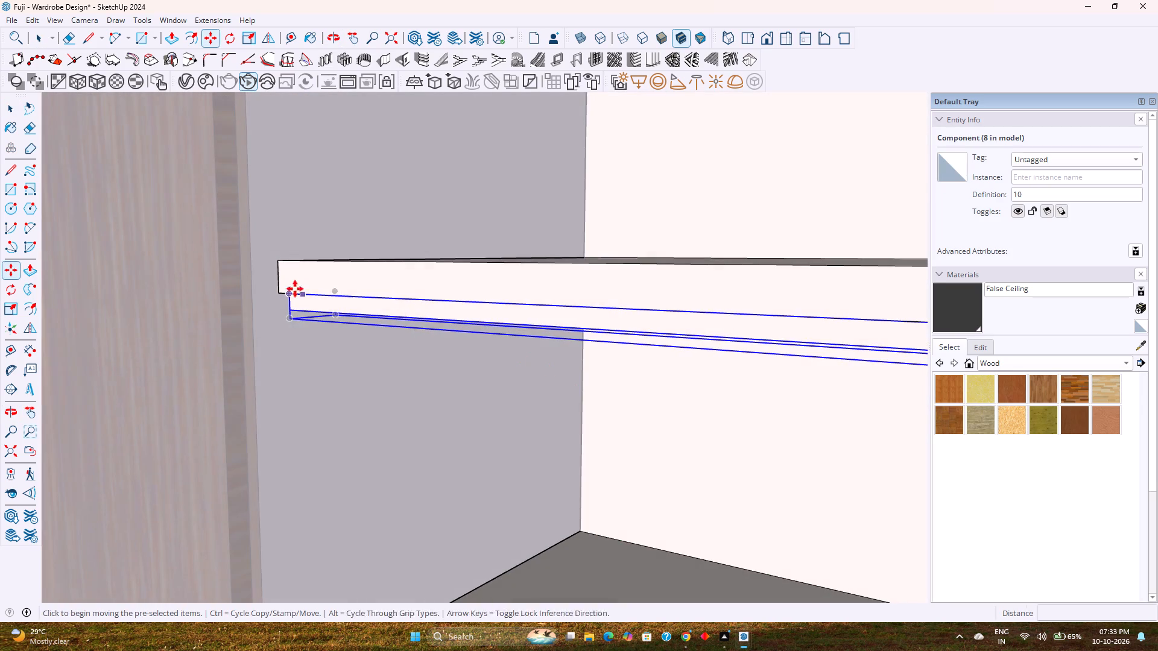
pyautogui.click(280, 259)
pyautogui.scroll(-3, 279, 236)
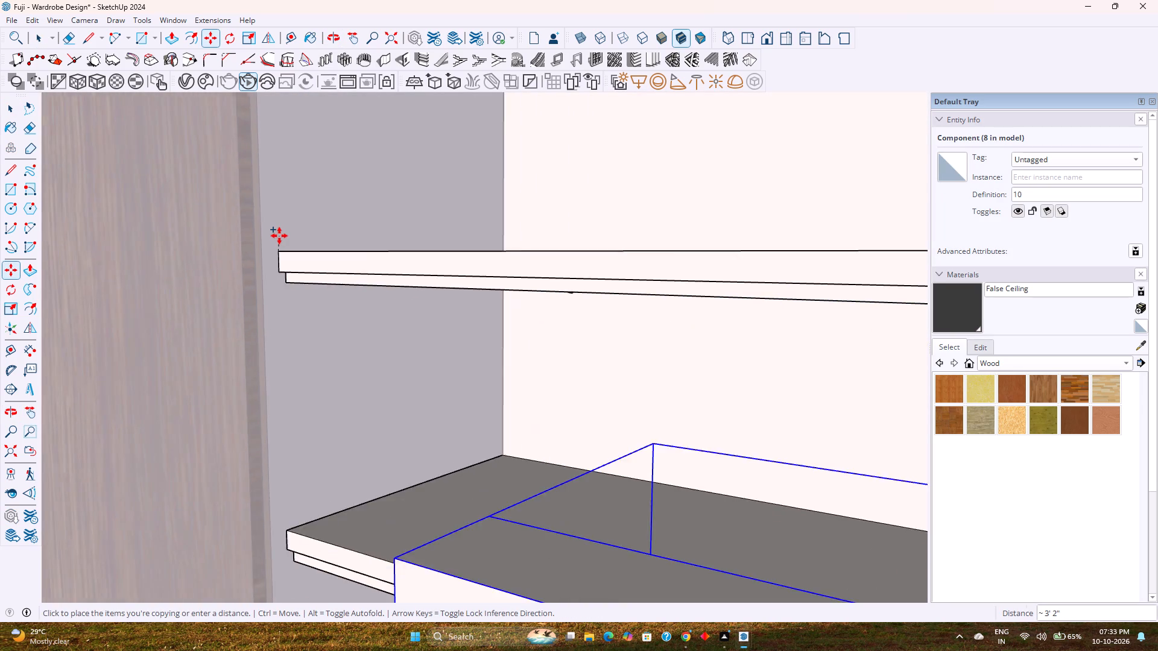
pyautogui.scroll(-6, 279, 236)
pyautogui.keyDown('shift'); pyautogui.moveTo(279, 234); pyautogui.dragTo(352, 426, button='middle'); pyautogui.keyUp('shift')
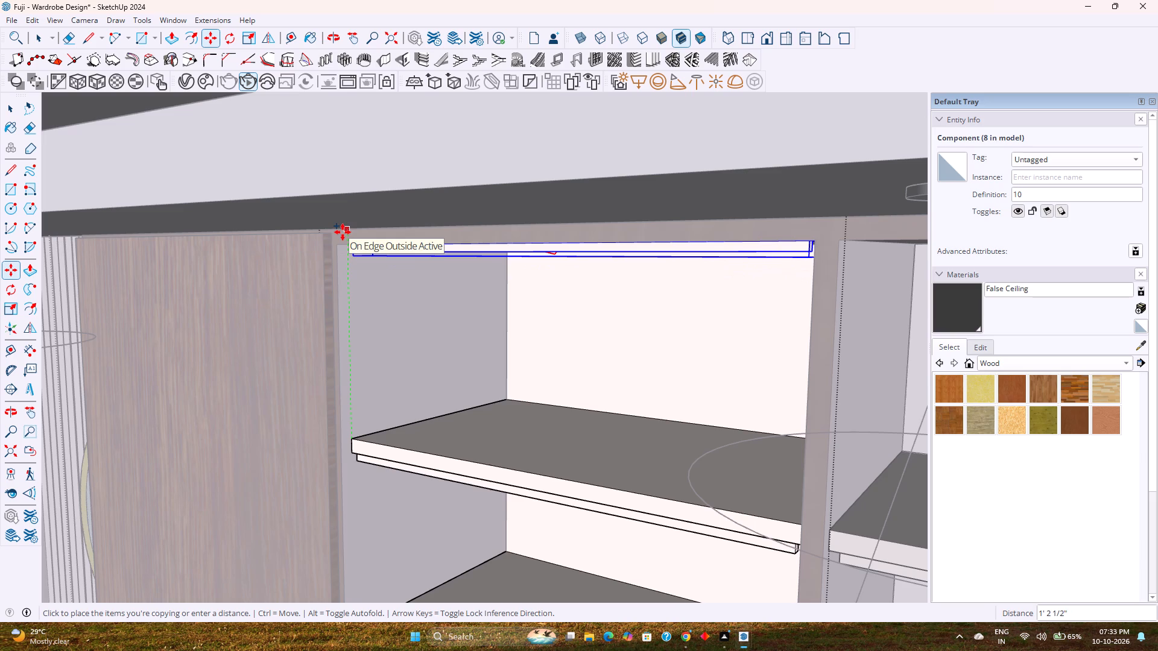
pyautogui.press('Up')
pyautogui.press('Left')
pyautogui.scroll(7, 343, 232)
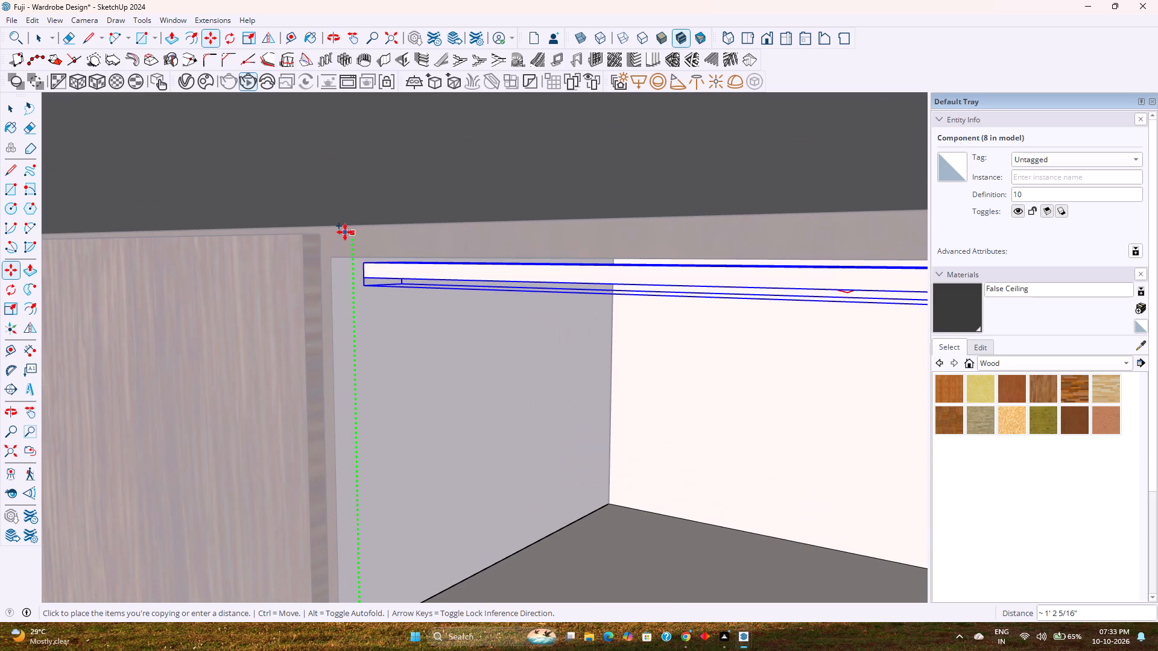
pyautogui.click(347, 227)
# Check the copied light strip under the wardrobe top from below, and close the component being edited.
pyautogui.moveTo(370, 287); pyautogui.dragTo(248, 230, button='middle')
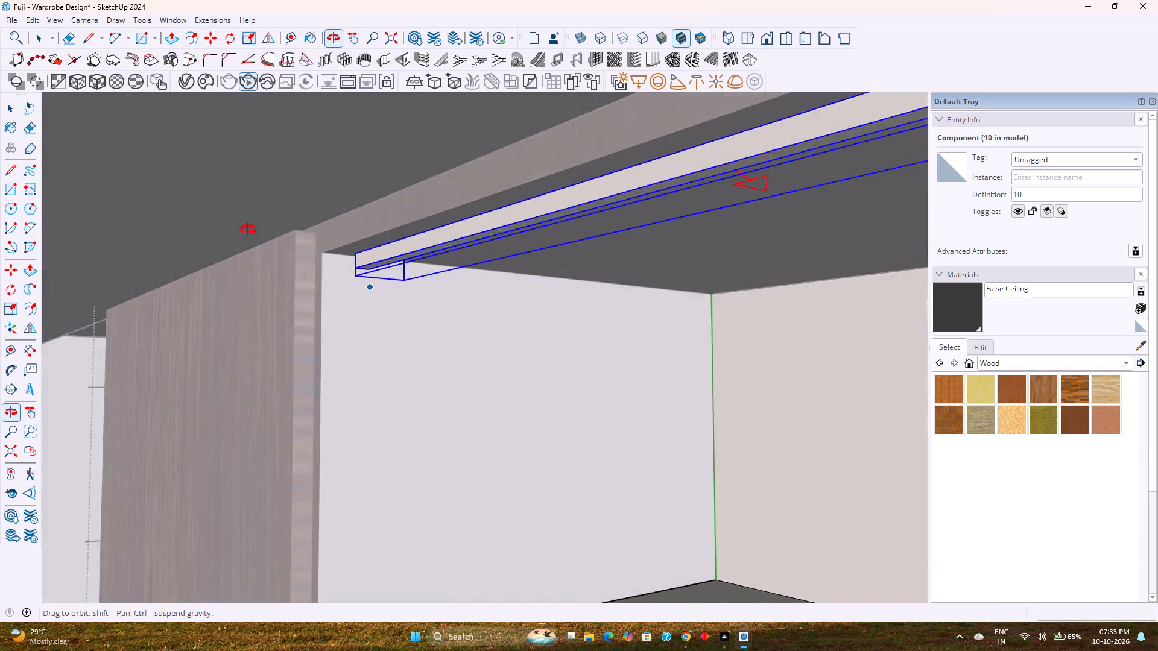
pyautogui.moveTo(248, 230); pyautogui.dragTo(195, 219, button='middle')
pyautogui.scroll(1, 196, 219)
pyautogui.scroll(-3, 218, 231)
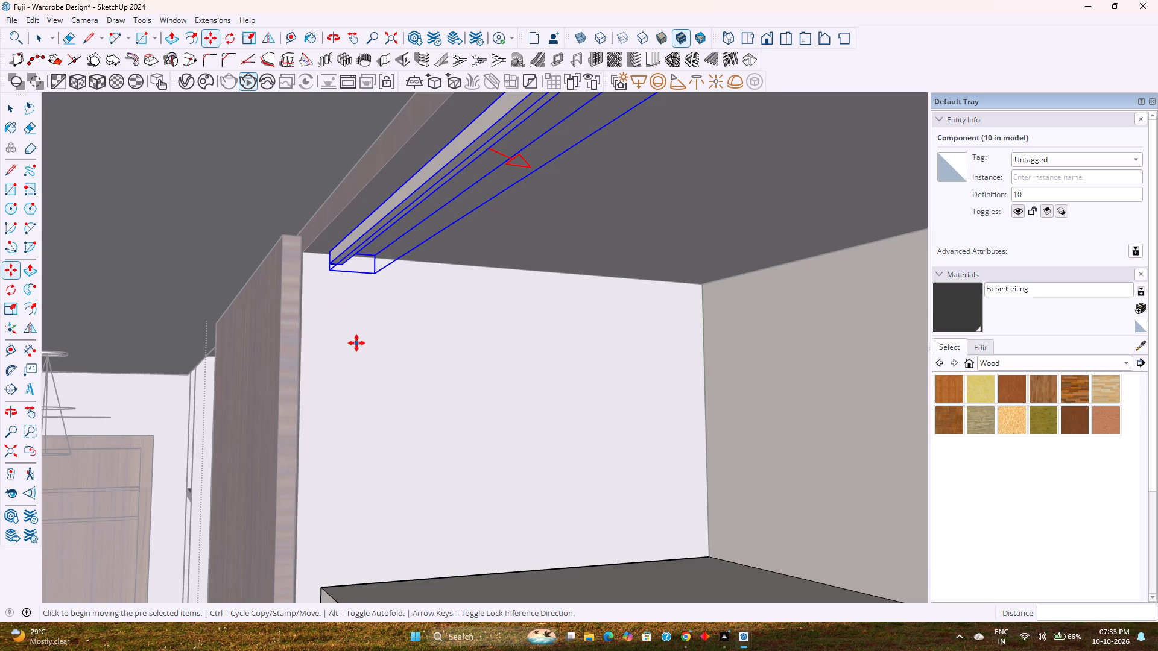
pyautogui.press('space')
pyautogui.scroll(-3, 349, 354)
pyautogui.moveTo(349, 354); pyautogui.dragTo(471, 359, button='middle')
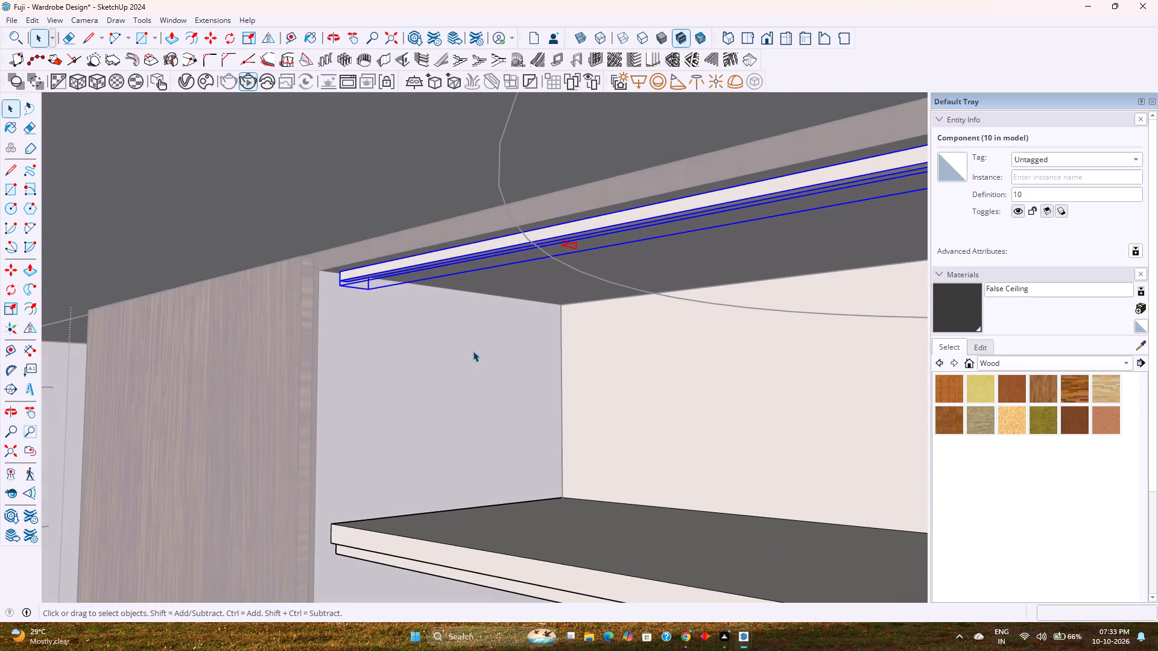
pyautogui.press('Escape')
pyautogui.press('space')
pyautogui.press('Escape')
pyautogui.scroll(-4, 472, 348)
pyautogui.moveTo(472, 348); pyautogui.dragTo(531, 344, button='middle')
pyautogui.scroll(-3, 531, 344)
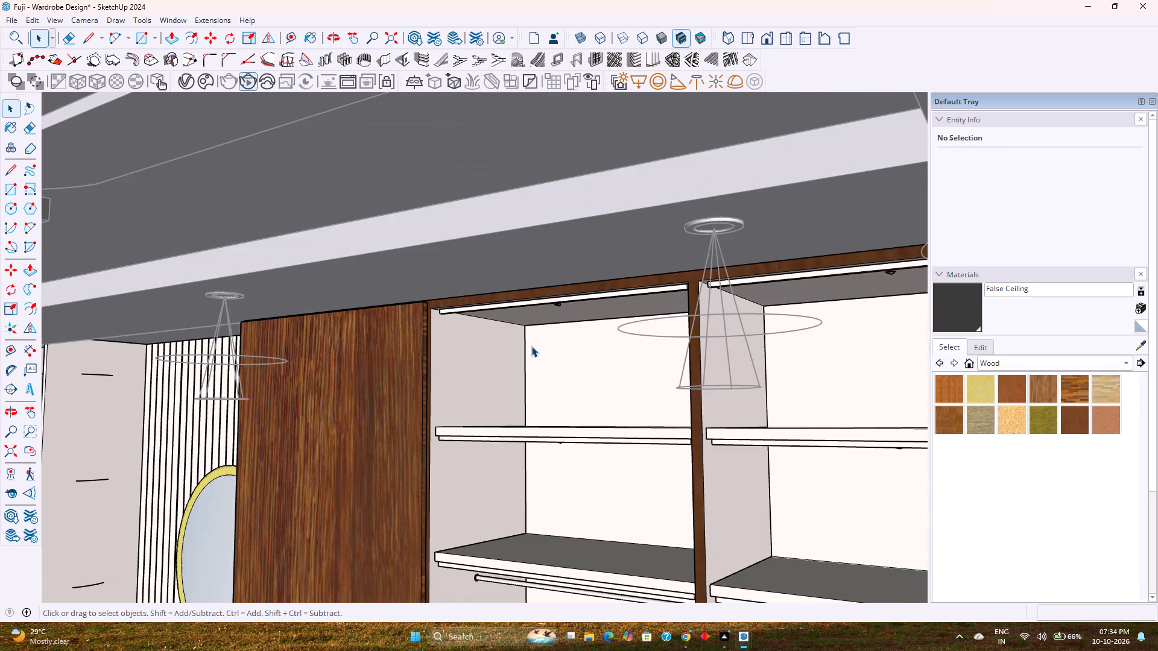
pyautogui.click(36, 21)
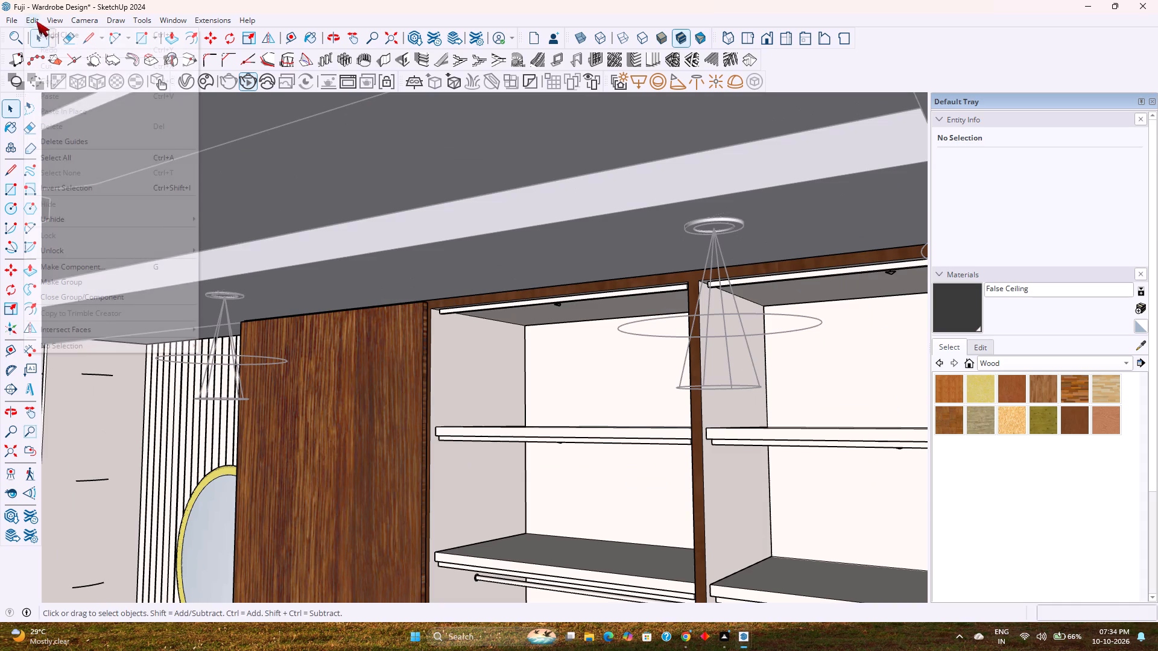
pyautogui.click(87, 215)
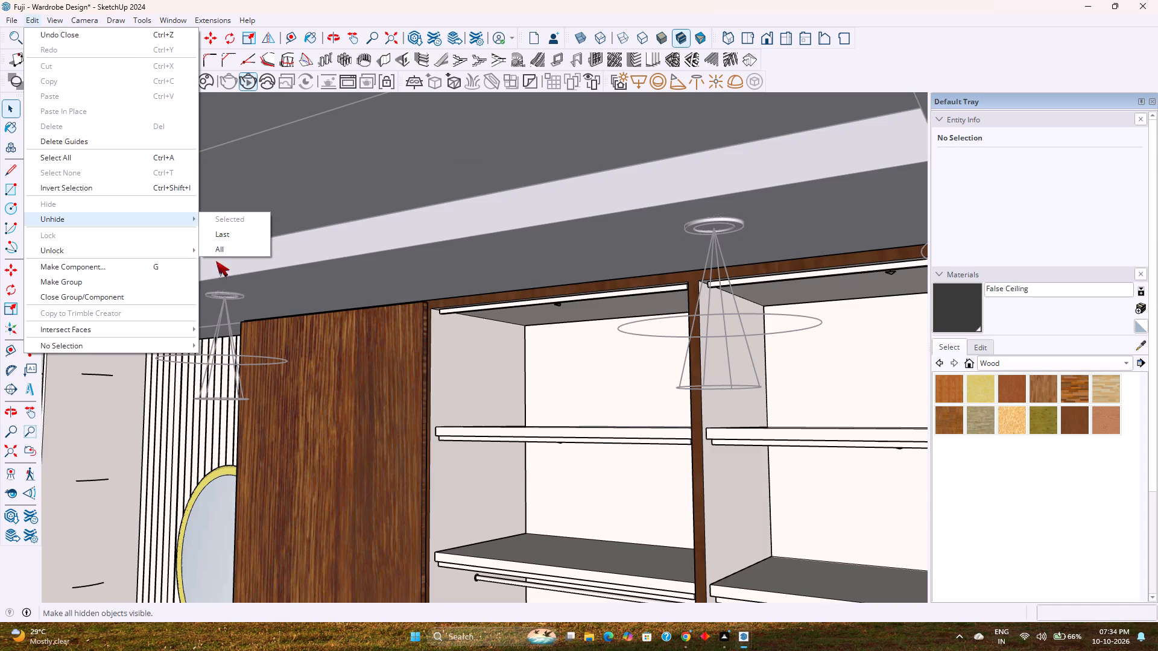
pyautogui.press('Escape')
# Open the light strip under the shelf above the hanging rod, down to the nested group holding its Rectangle Light.
pyautogui.keyDown('shift'); pyautogui.moveTo(442, 509); pyautogui.dragTo(438, 342, button='middle'); pyautogui.keyUp('shift')
pyautogui.keyDown('shift'); pyautogui.scroll(1, 548, 468); pyautogui.keyUp('shift')
pyautogui.keyDown('shift'); pyautogui.moveTo(548, 468); pyautogui.dragTo(545, 443, button='middle'); pyautogui.keyUp('shift')
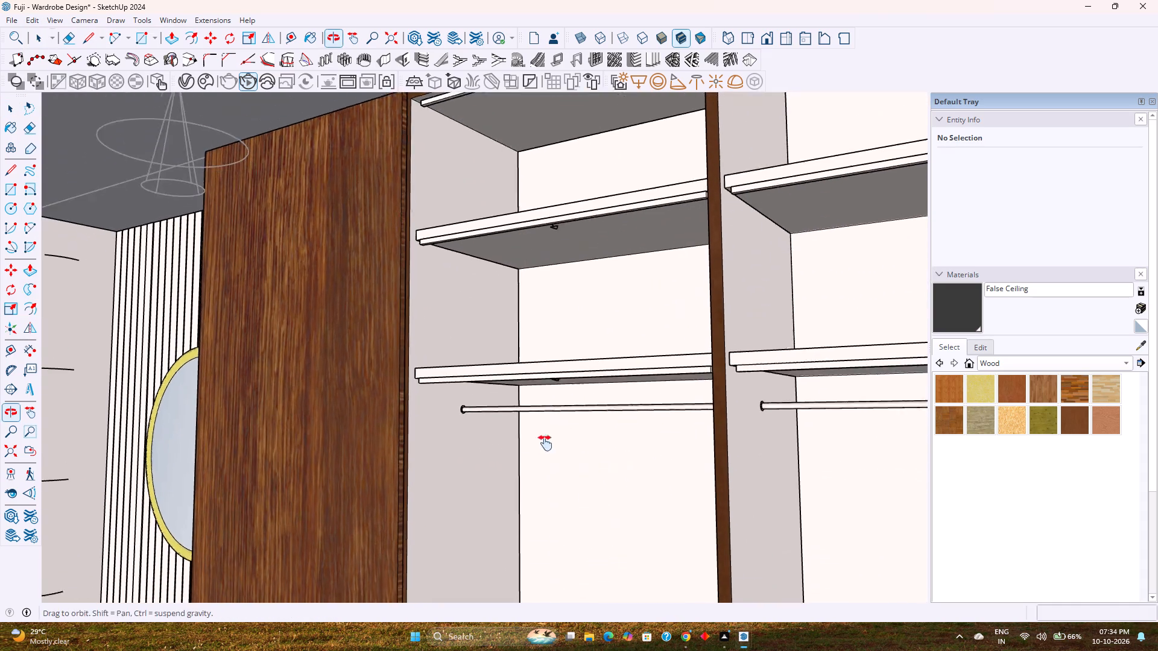
pyautogui.keyDown('shift'); pyautogui.moveTo(545, 443); pyautogui.dragTo(545, 350, button='middle'); pyautogui.keyUp('shift')
pyautogui.scroll(8, 558, 252)
pyautogui.moveTo(554, 212); pyautogui.dragTo(359, 210, button='middle')
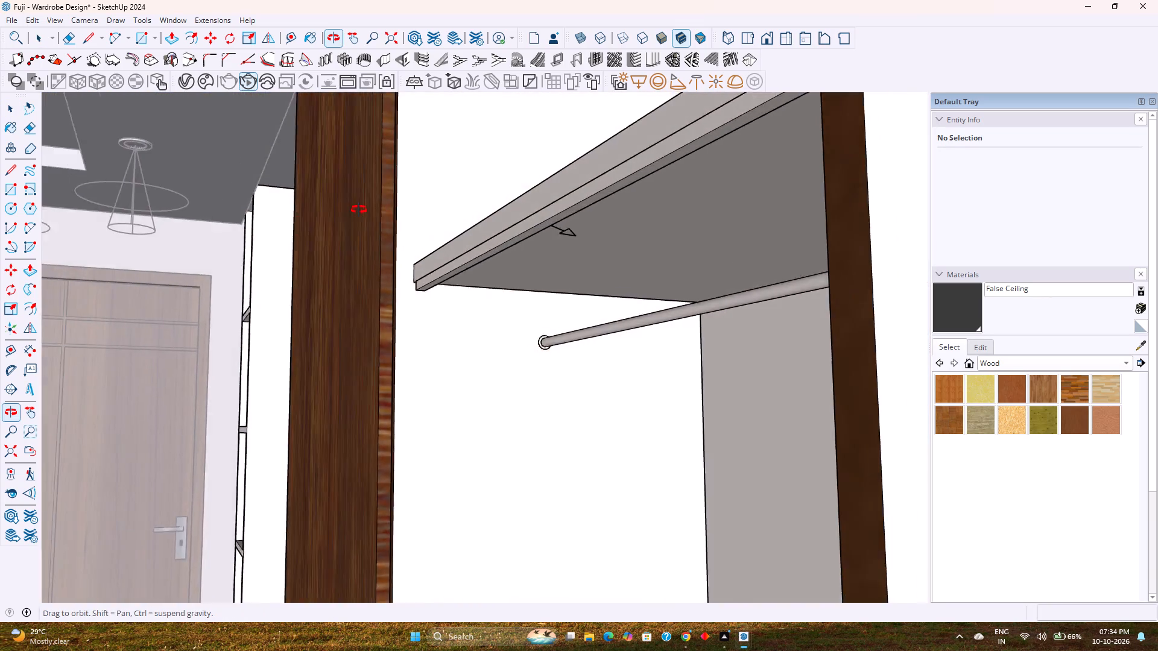
pyautogui.moveTo(359, 210); pyautogui.dragTo(323, 208, button='middle')
pyautogui.scroll(11, 534, 219)
pyautogui.moveTo(563, 233); pyautogui.dragTo(432, 259, button='middle')
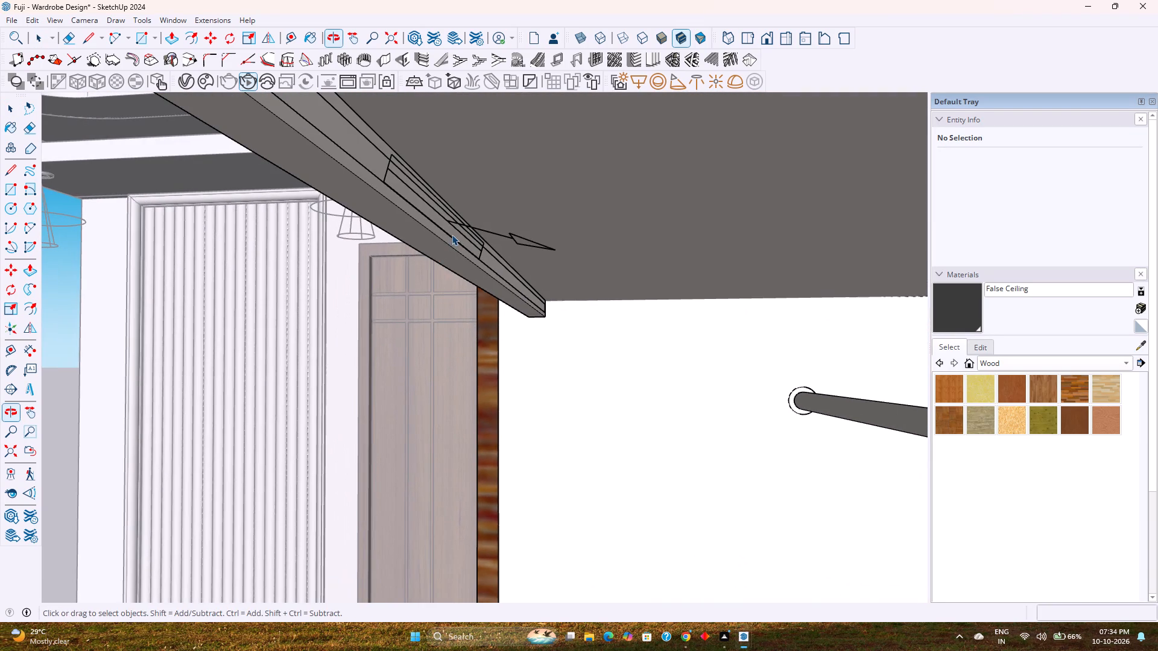
pyautogui.doubleClick(452, 225)
pyautogui.scroll(4, 452, 225)
pyautogui.doubleClick(451, 224)
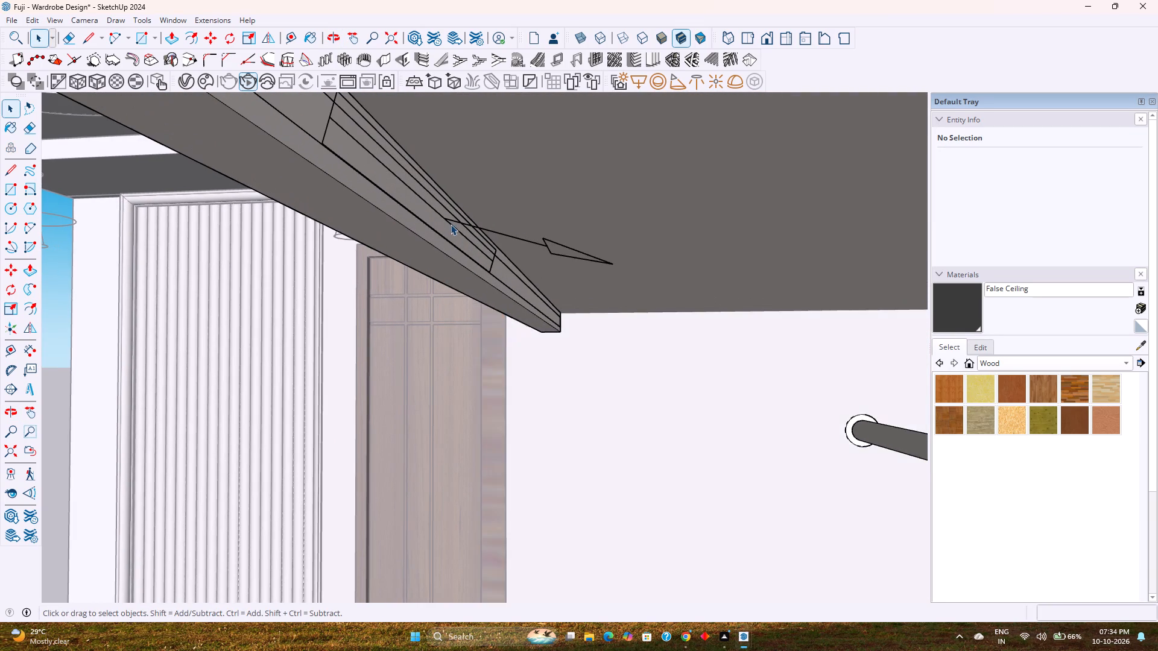
pyautogui.scroll(4, 451, 224)
pyautogui.click(450, 222)
pyautogui.click(450, 222)
pyautogui.click(450, 222)
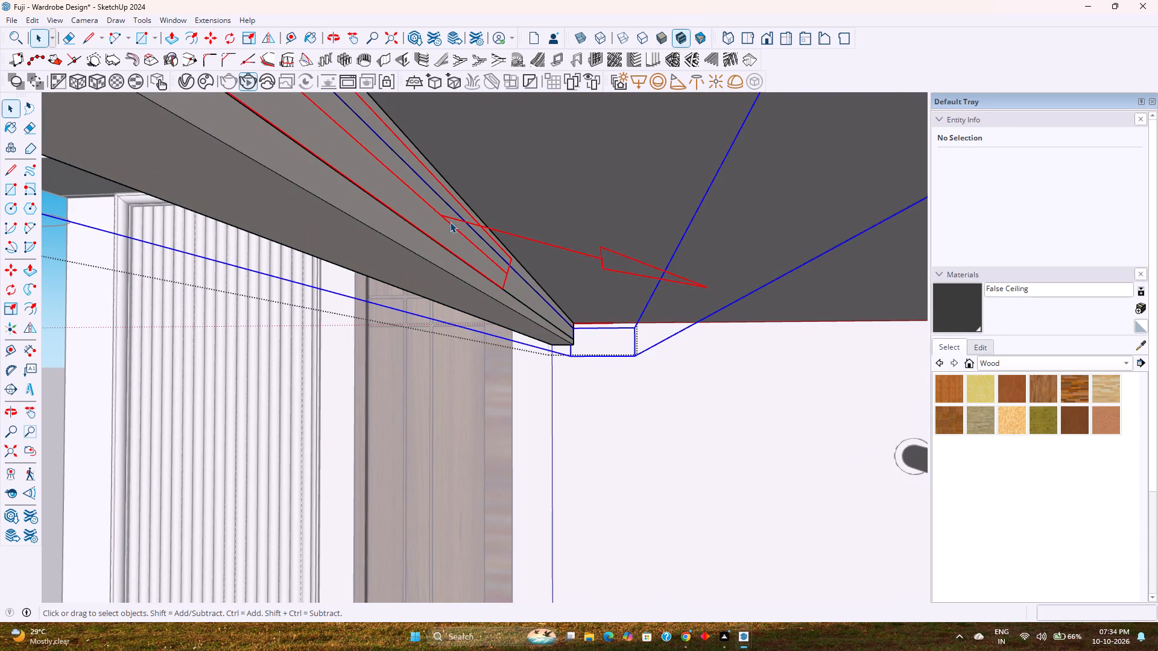
pyautogui.scroll(3, 450, 222)
pyautogui.click(450, 222)
pyautogui.click(446, 222)
pyautogui.click(442, 222)
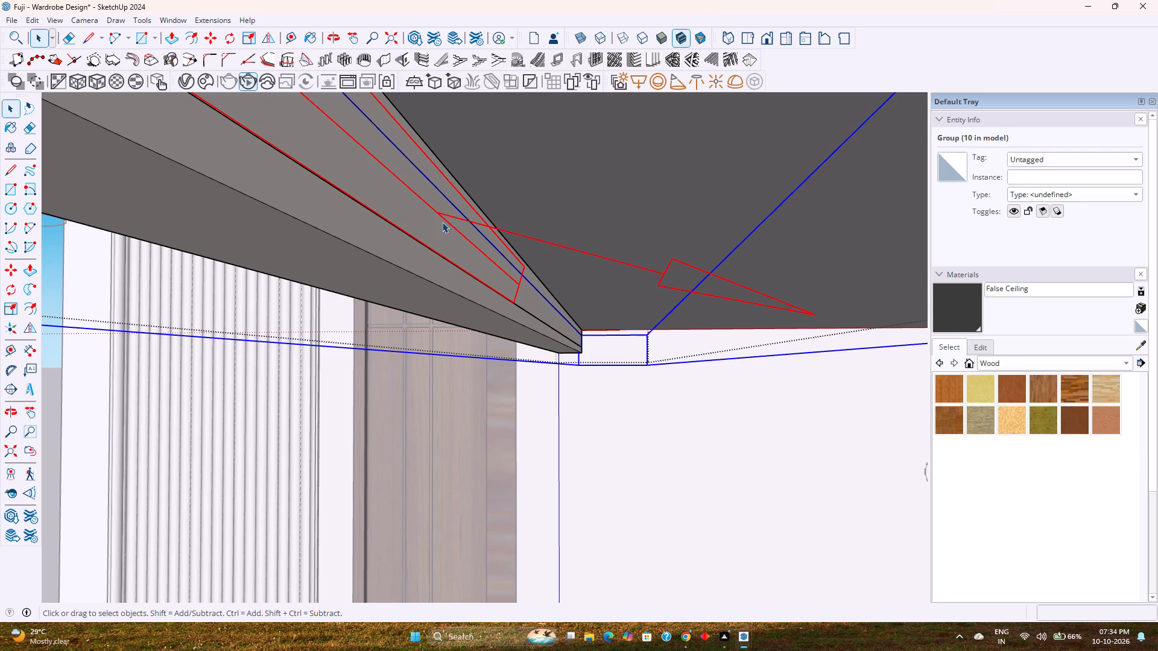
pyautogui.scroll(3, 538, 235)
pyautogui.doubleClick(526, 238)
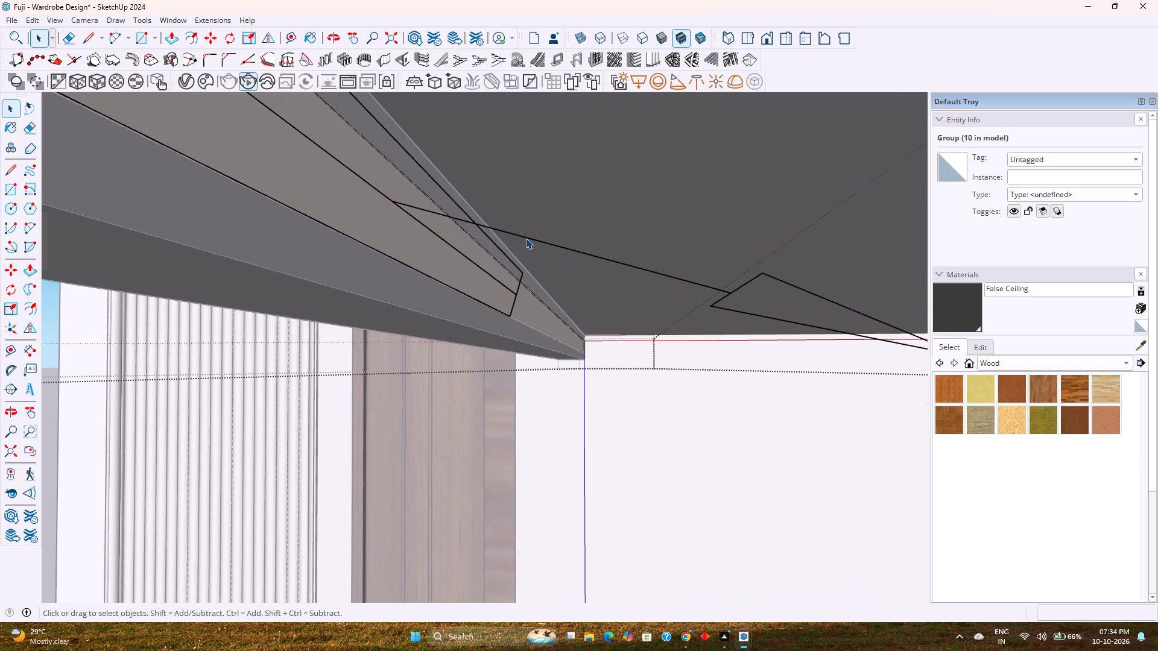
# Rotate the Rectangle Light under the shelf above the hanging rod about 22 degrees around the green axis from its lower corner.
pyautogui.click(524, 239)
pyautogui.scroll(-6, 484, 304)
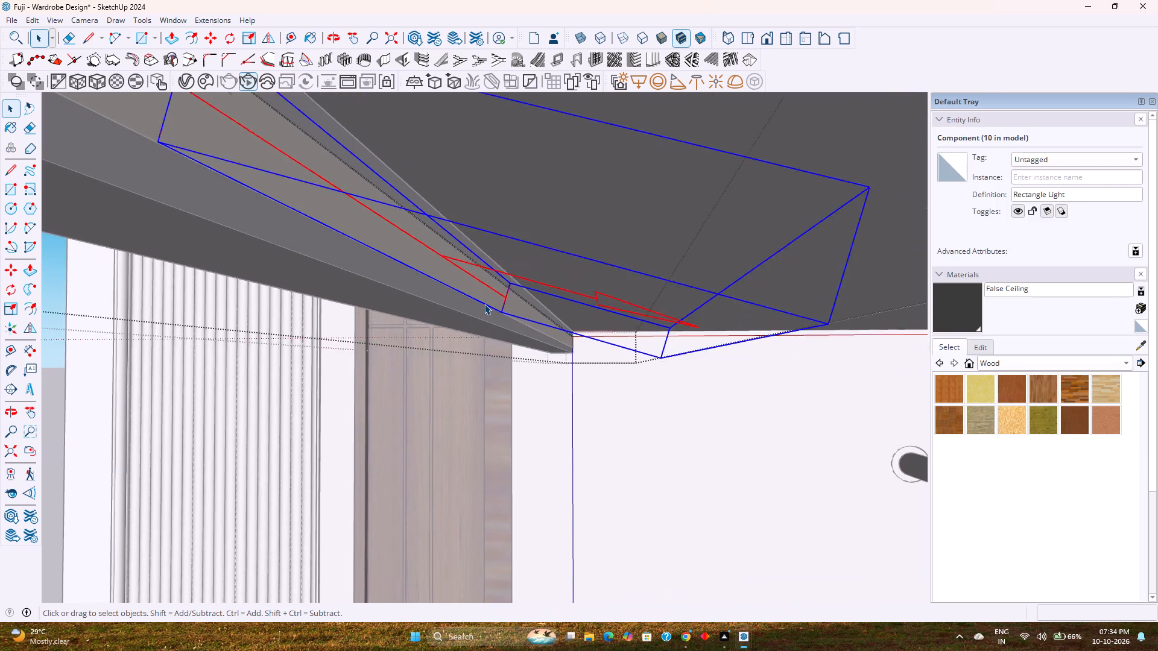
pyautogui.scroll(-2, 484, 304)
pyautogui.moveTo(484, 304); pyautogui.dragTo(470, 287, button='middle')
pyautogui.scroll(-4, 470, 287)
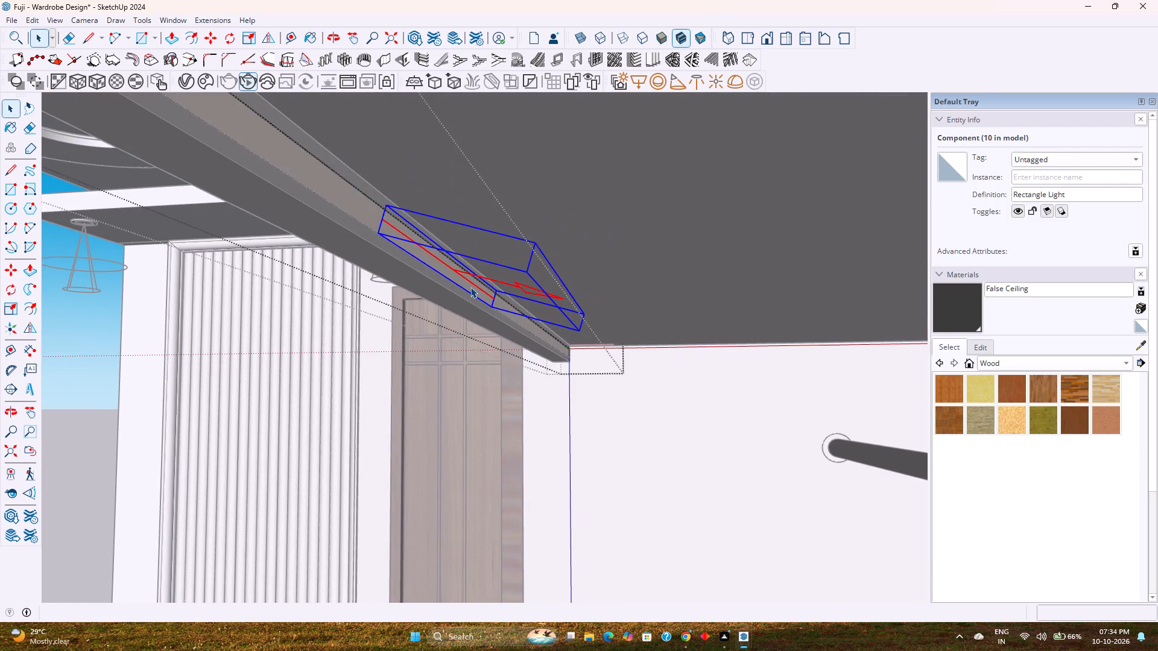
pyautogui.moveTo(470, 287); pyautogui.dragTo(490, 291, button='middle')
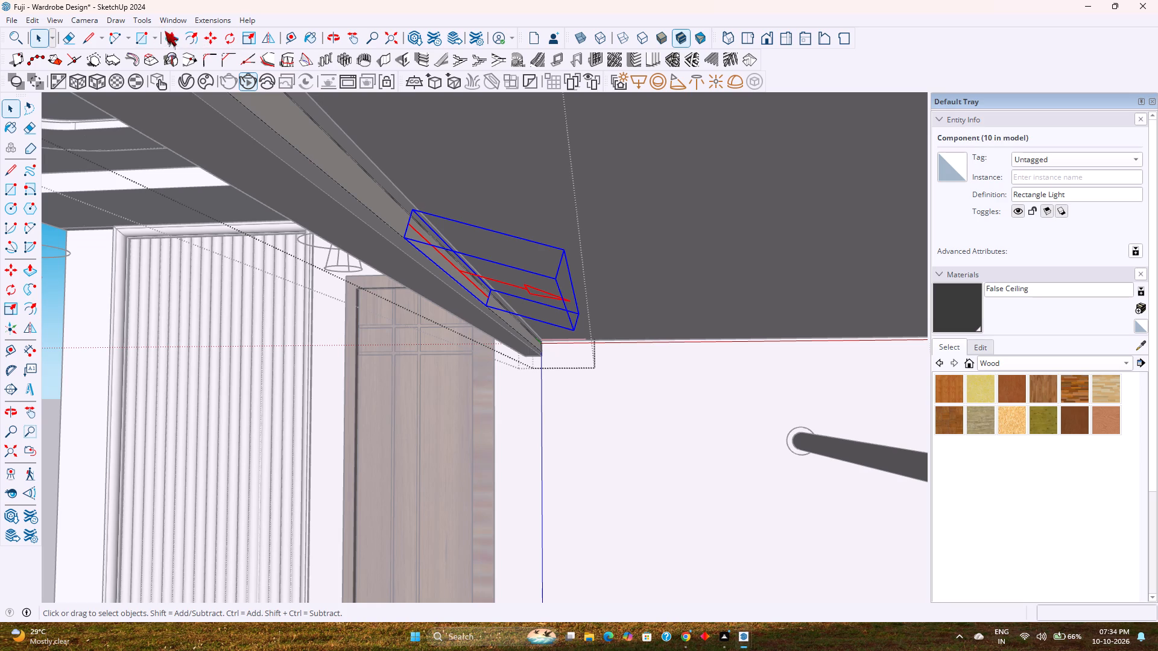
pyautogui.click(231, 37)
pyautogui.scroll(7, 422, 227)
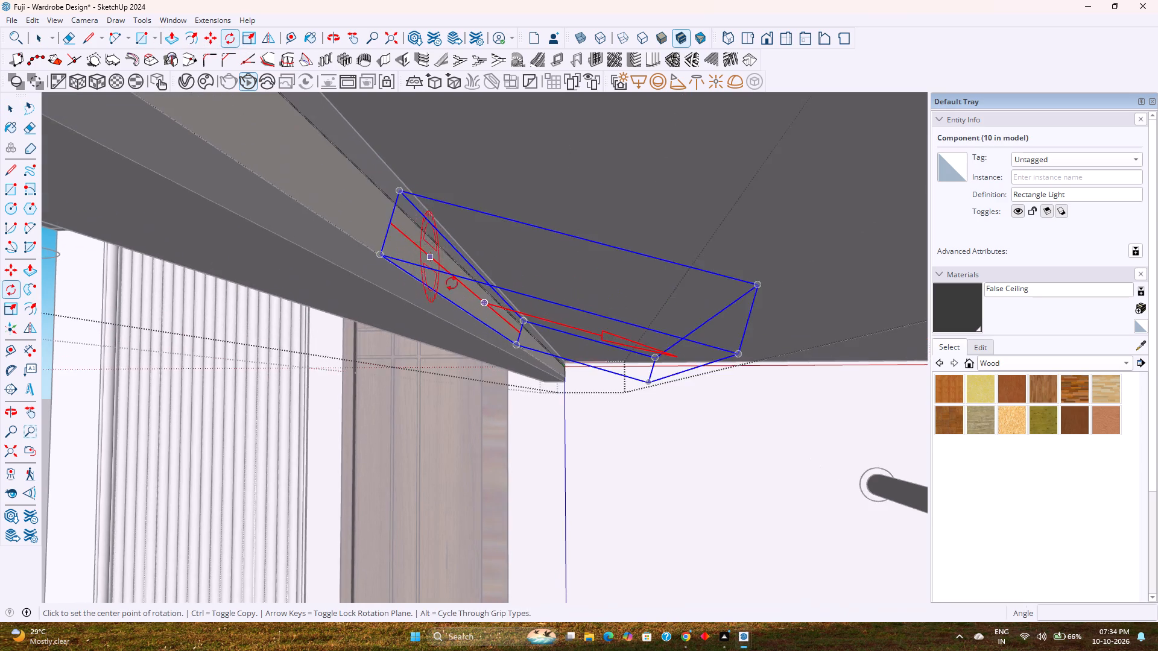
pyautogui.scroll(8, 522, 339)
pyautogui.press('Left')
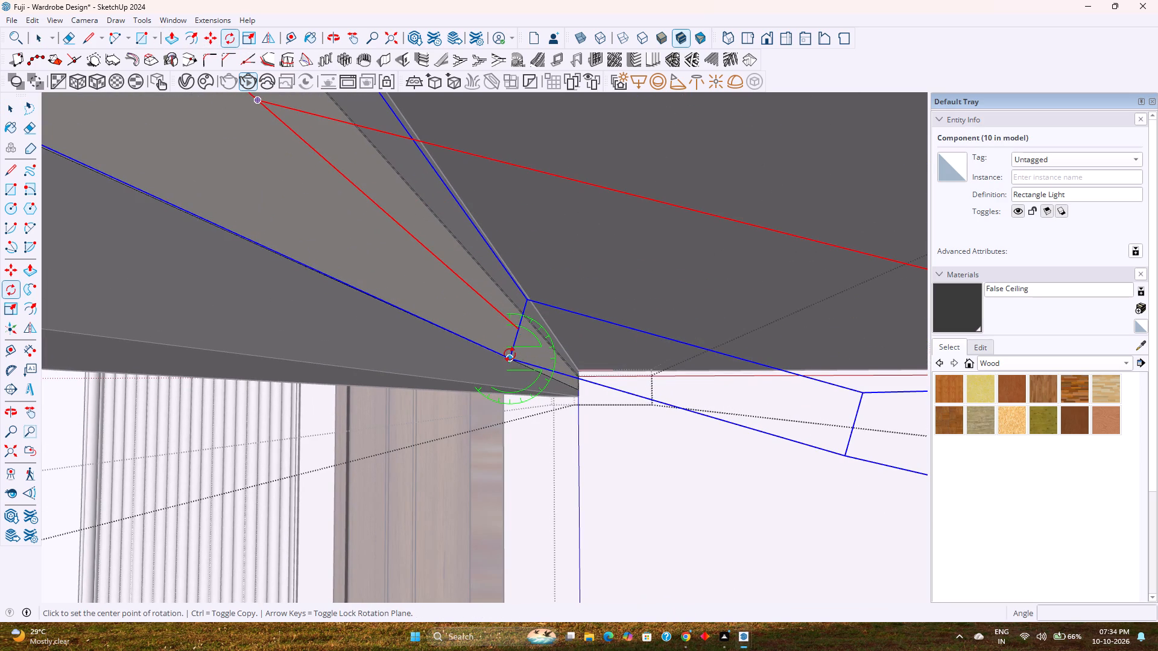
pyautogui.click(510, 358)
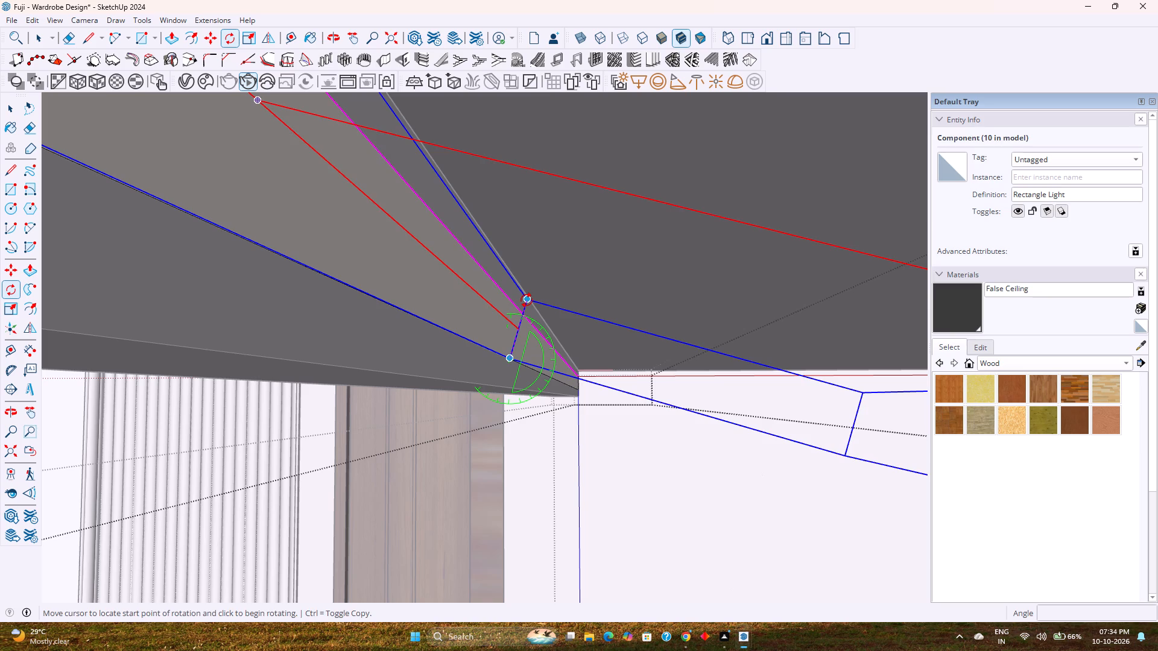
pyautogui.click(527, 300)
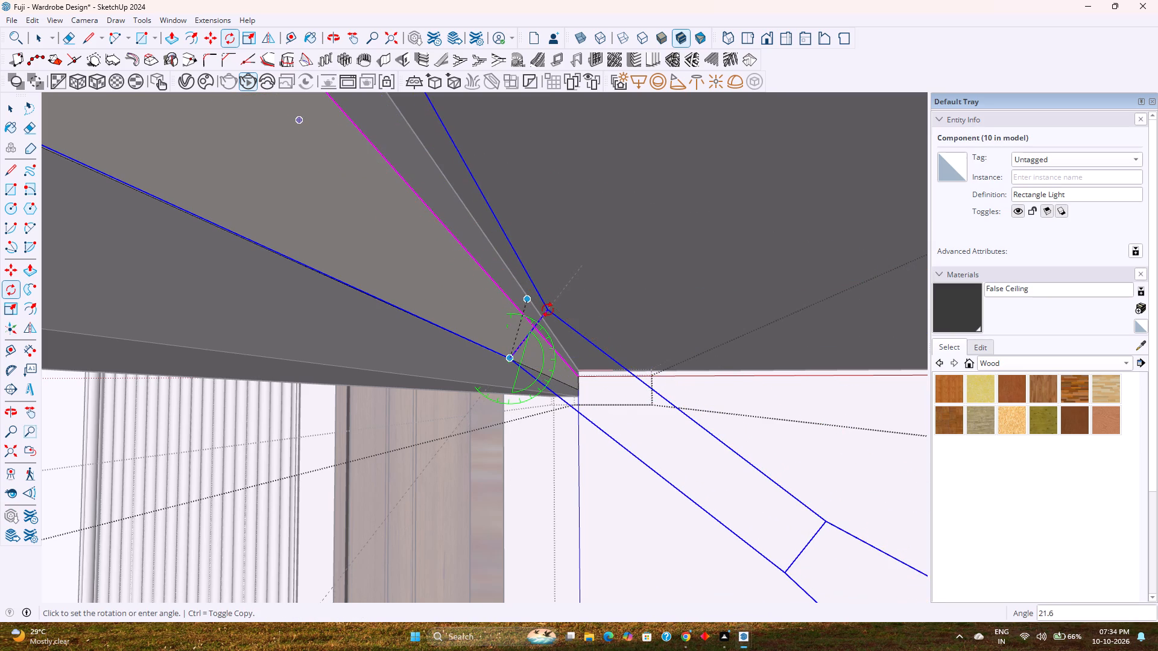
pyautogui.click(551, 313)
pyautogui.press('space')
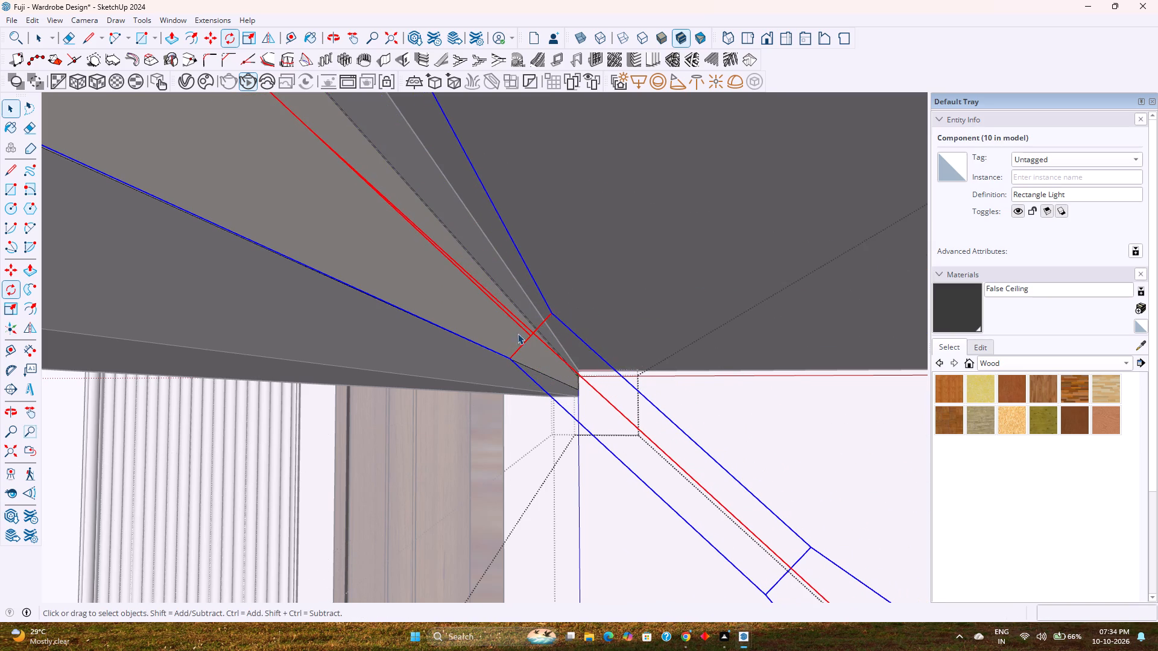
# Check the tilted Rectangle Lights across the wardrobe shelves from the front, and close the nested groups being edited.
pyautogui.scroll(-2, 501, 340)
pyautogui.moveTo(501, 340); pyautogui.dragTo(624, 322, button='middle')
pyautogui.scroll(-6, 627, 320)
pyautogui.moveTo(495, 331); pyautogui.dragTo(663, 339, button='middle')
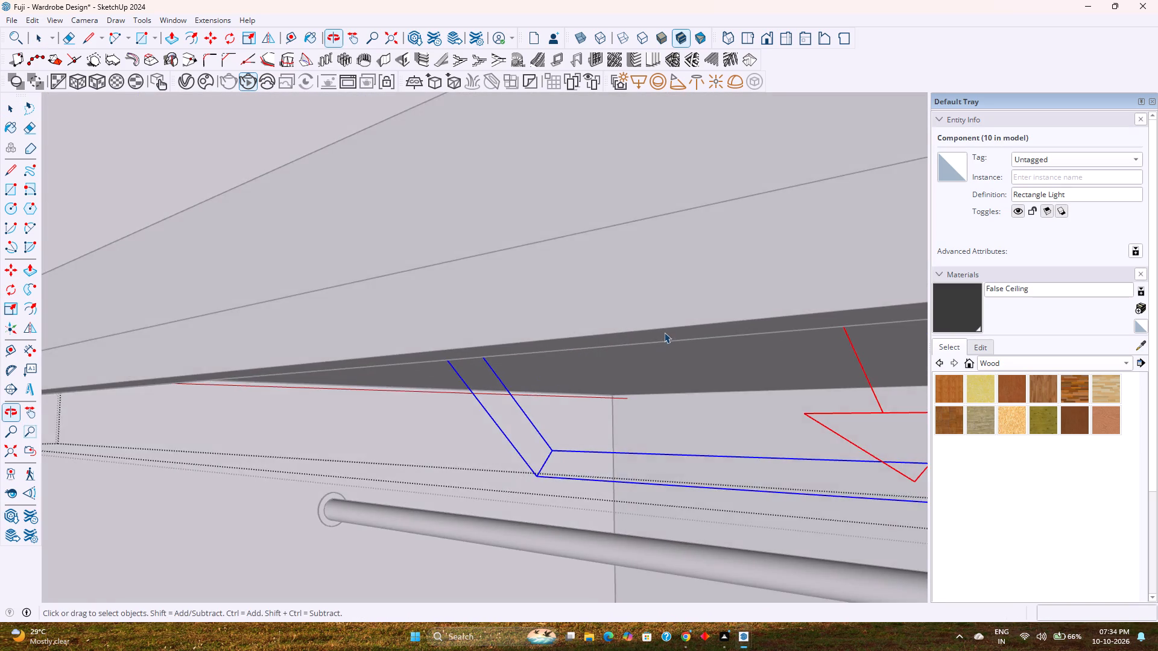
pyautogui.scroll(-7, 664, 332)
pyautogui.scroll(1, 586, 331)
pyautogui.scroll(-5, 586, 331)
pyautogui.keyDown('shift'); pyautogui.moveTo(581, 338); pyautogui.dragTo(520, 330, button='middle'); pyautogui.keyUp('shift')
pyautogui.scroll(-10, 516, 327)
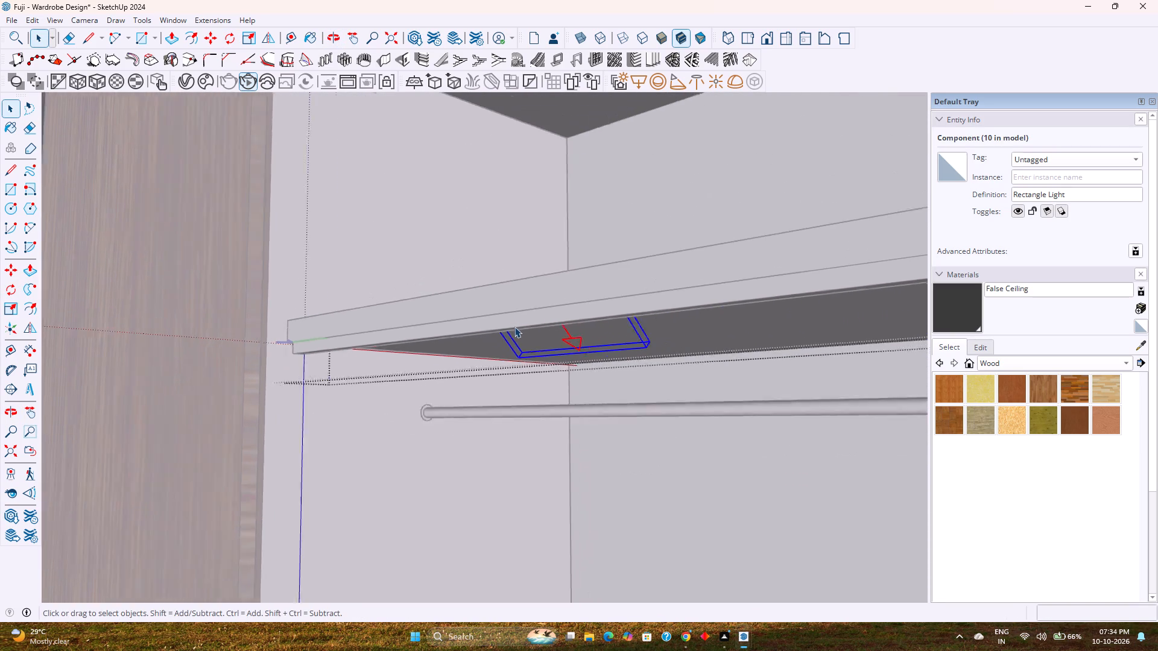
pyautogui.scroll(-1, 514, 327)
pyautogui.moveTo(514, 327); pyautogui.dragTo(735, 335, button='middle')
pyautogui.scroll(-7, 615, 319)
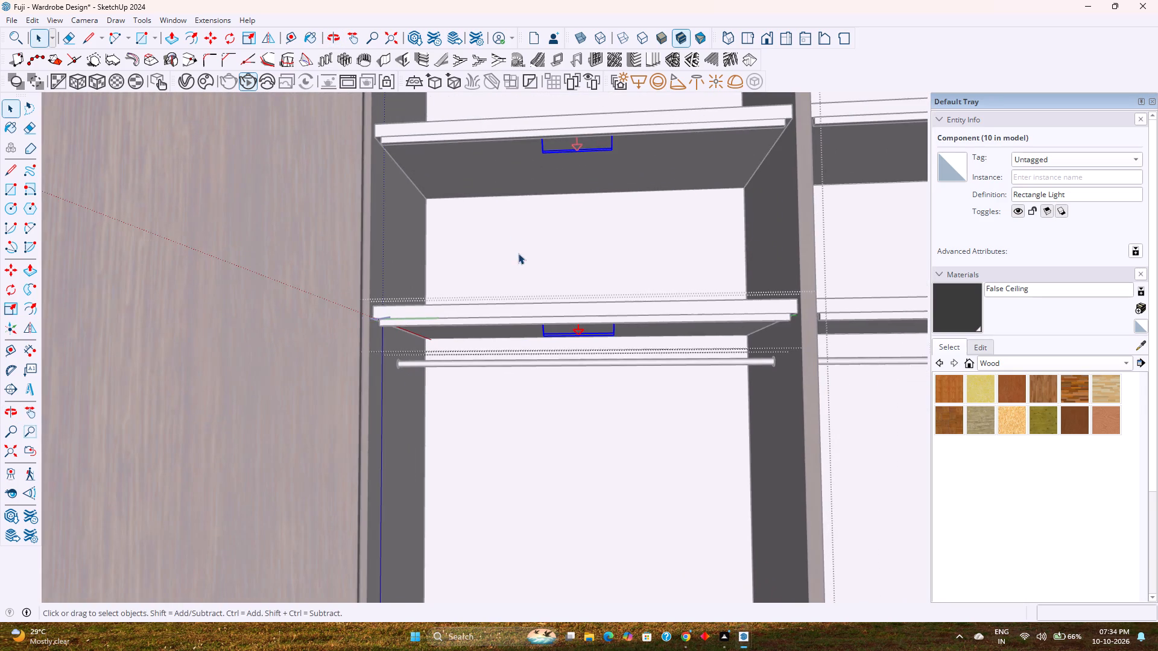
pyautogui.keyDown('shift'); pyautogui.moveTo(532, 260); pyautogui.dragTo(464, 252, button='middle'); pyautogui.keyUp('shift')
pyautogui.scroll(-7, 464, 252)
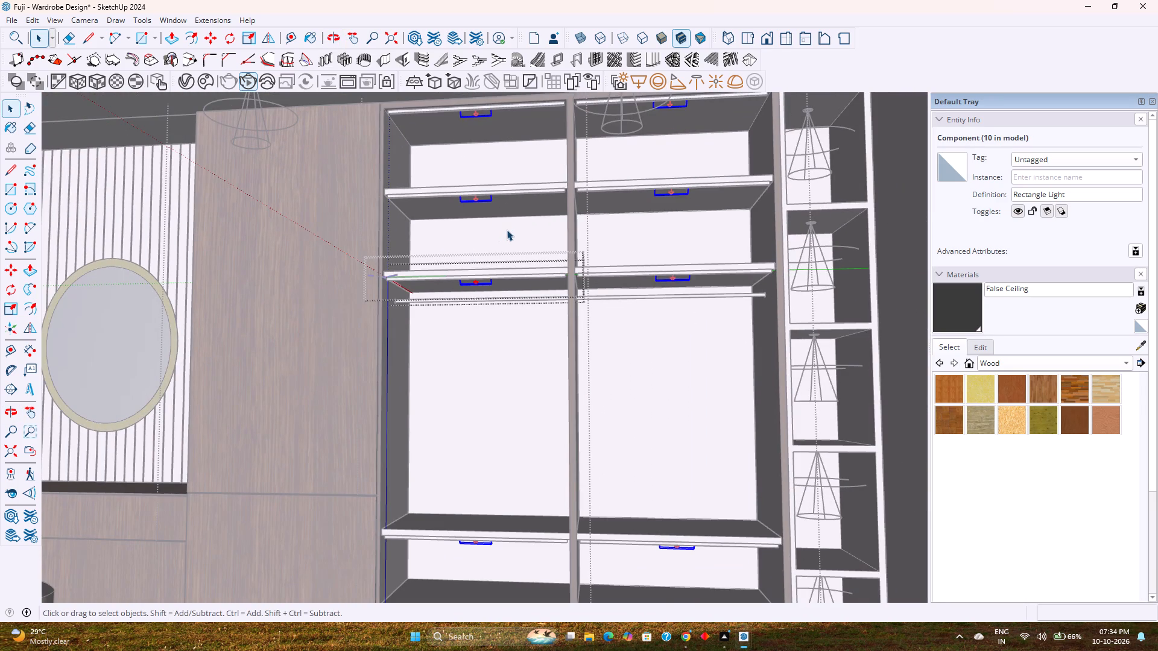
pyautogui.press('Escape')
pyautogui.press('Escape')
pyautogui.press('Escape')
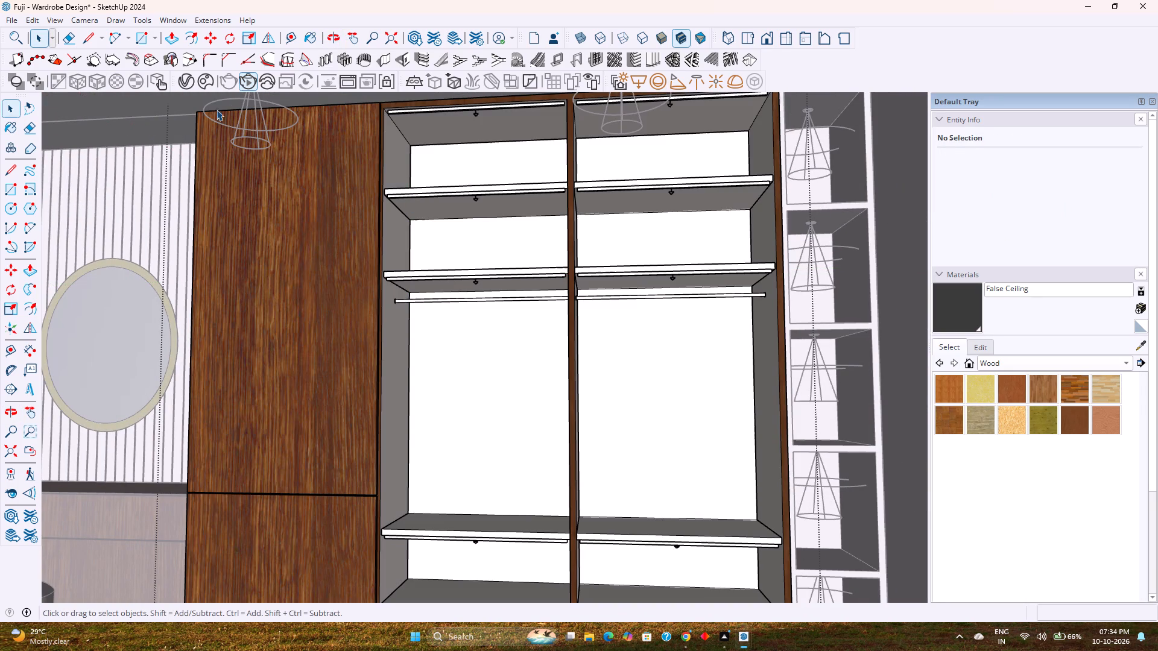
# Unhide all hidden objects to bring back the wardrobe's glass doors.
pyautogui.click(41, 20)
pyautogui.click(31, 20)
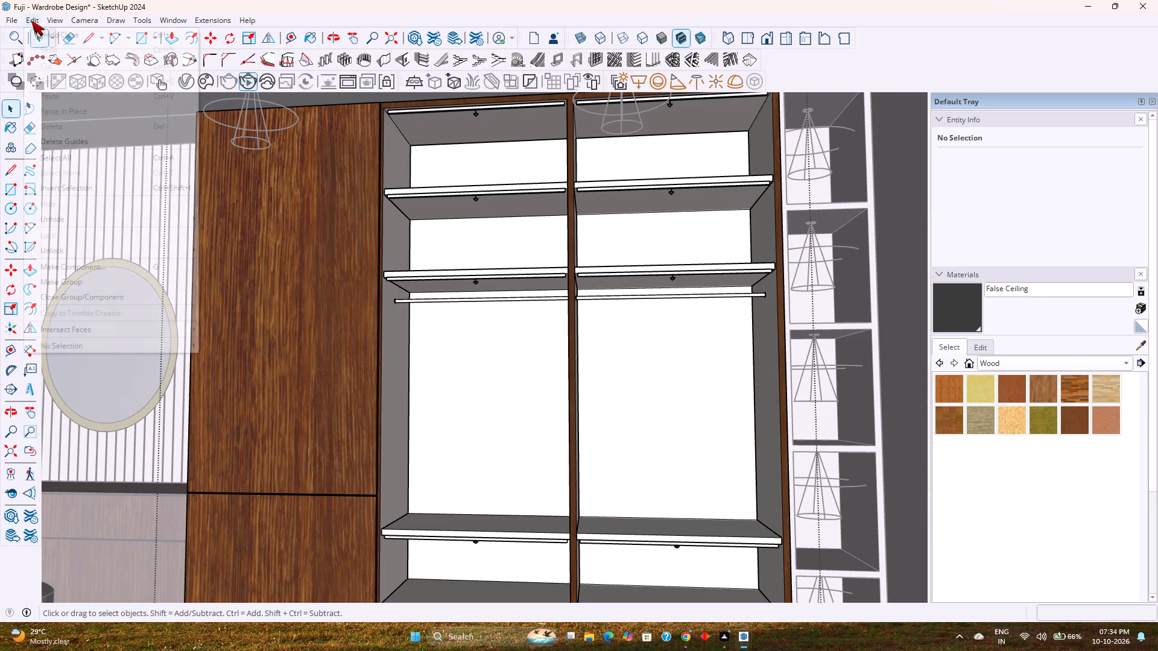
pyautogui.click(78, 212)
pyautogui.click(246, 246)
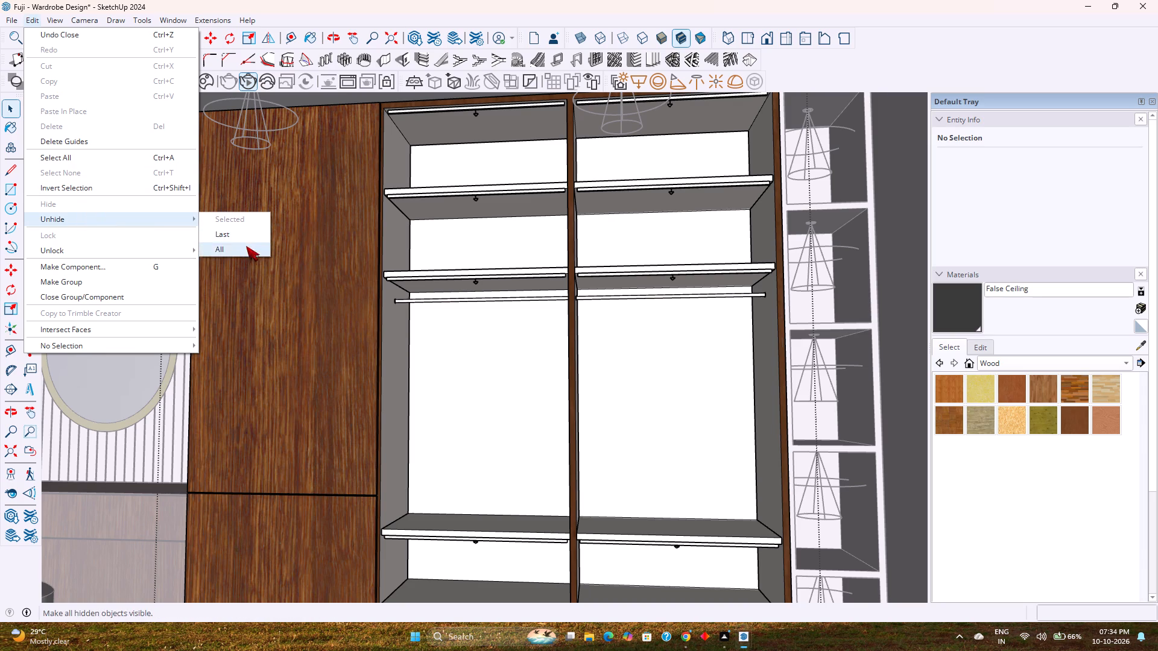
pyautogui.press('Escape')
# Set the standard Right view and frame the room straight on, from the door and bench to the far side wall.
pyautogui.scroll(-4, 367, 299)
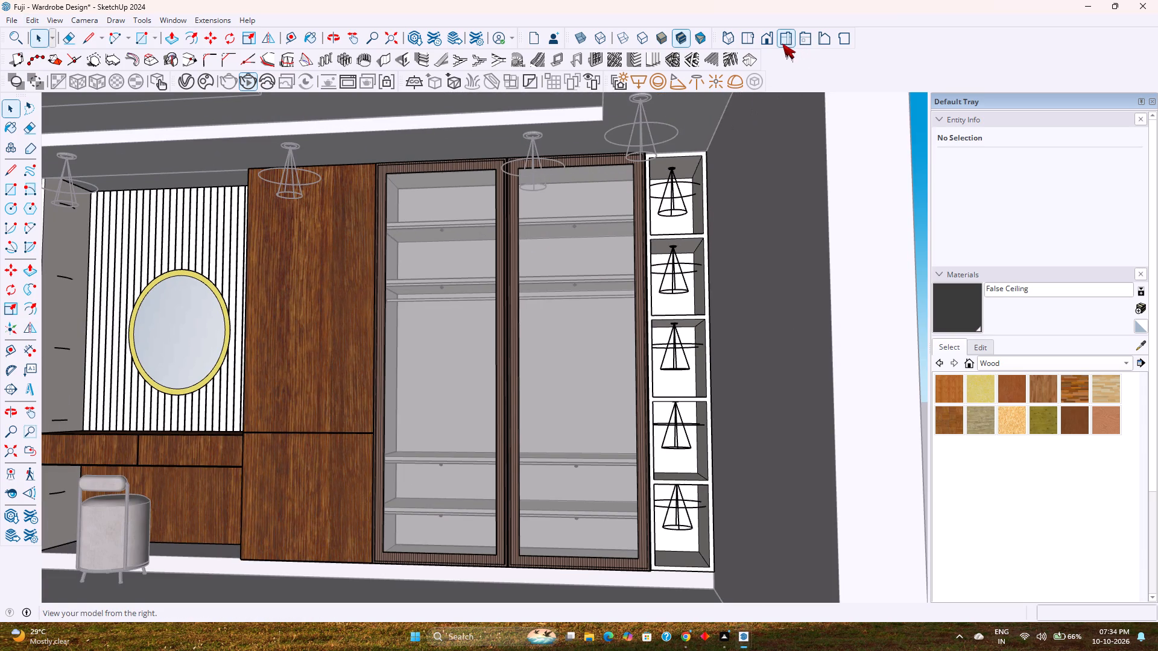
pyautogui.click(785, 43)
pyautogui.press('Escape')
pyautogui.click(783, 43)
pyautogui.press('Escape')
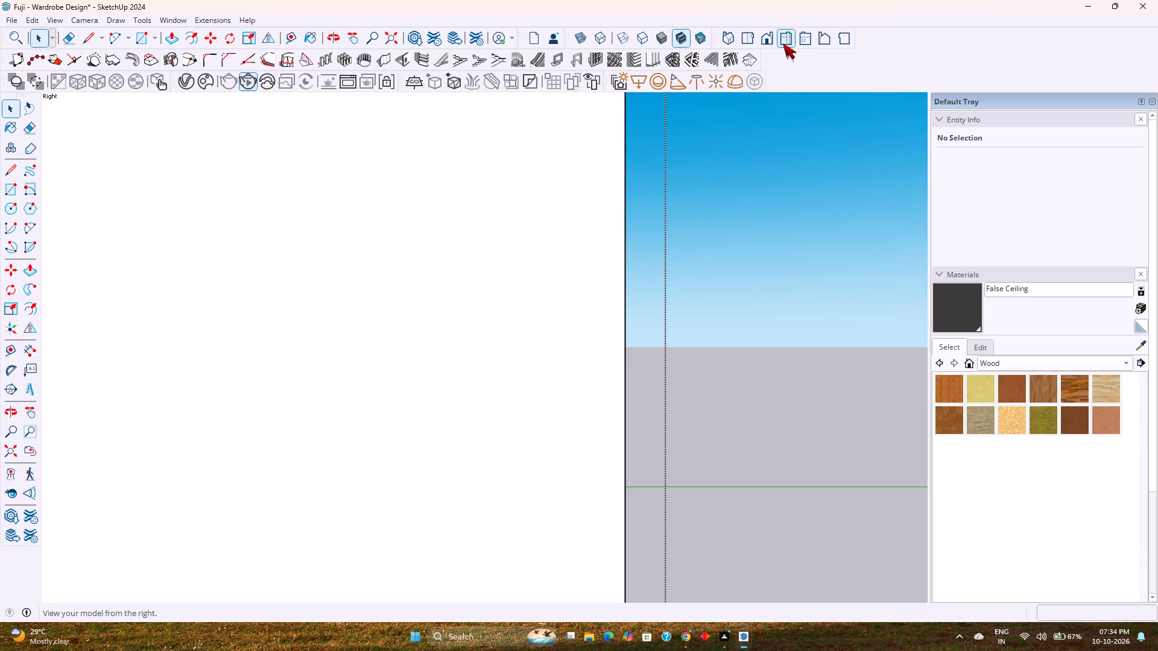
pyautogui.click(783, 42)
pyautogui.press('Escape')
pyautogui.click(783, 42)
pyautogui.press('Escape')
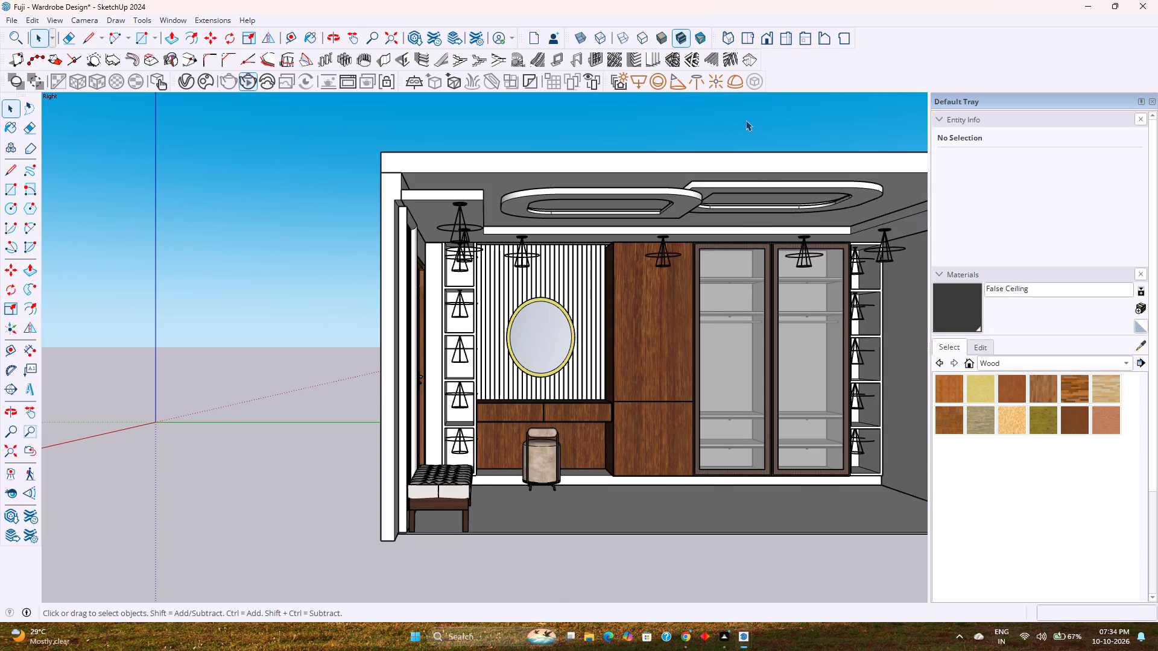
pyautogui.click(783, 38)
pyautogui.keyDown('shift'); pyautogui.scroll(1, 694, 290); pyautogui.keyUp('shift')
pyautogui.keyDown('shift'); pyautogui.moveTo(694, 290); pyautogui.dragTo(547, 278, button='middle'); pyautogui.keyUp('shift')
pyautogui.scroll(2, 551, 306)
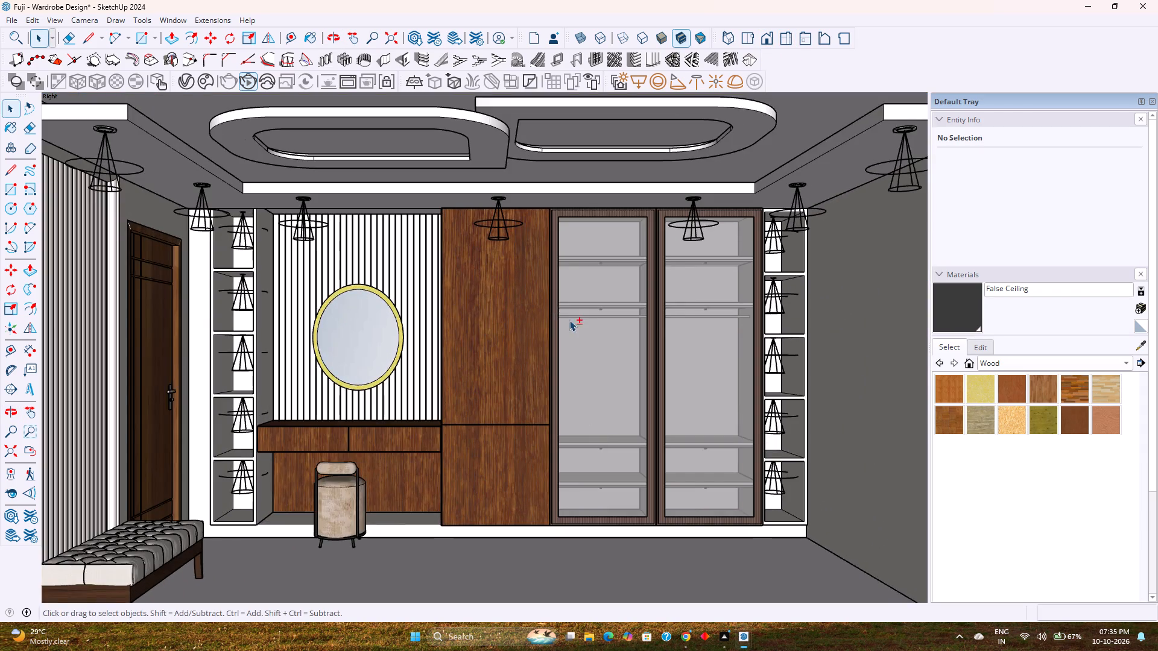
pyautogui.keyDown('shift'); pyautogui.middleClick(569, 320); pyautogui.keyUp('shift')
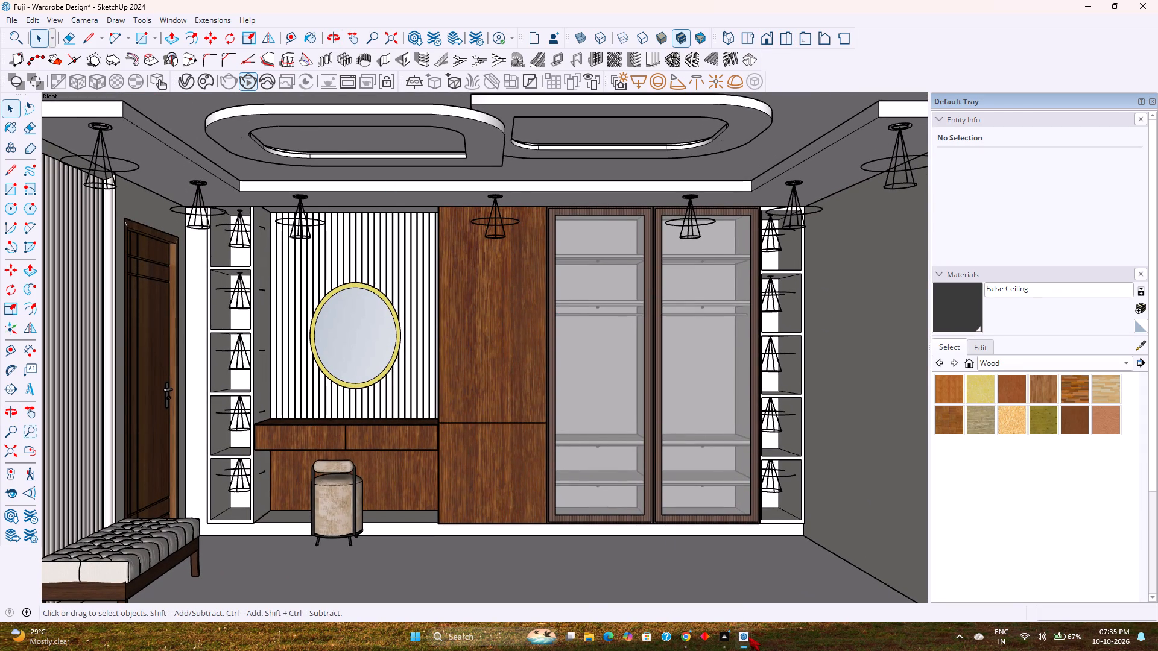
# Bring up the V-Ray Frame Buffer and examine the wardrobe shelf lighting in the interactive render, close up and in full.
pyautogui.click(759, 591)
pyautogui.scroll(-1, 387, 418)
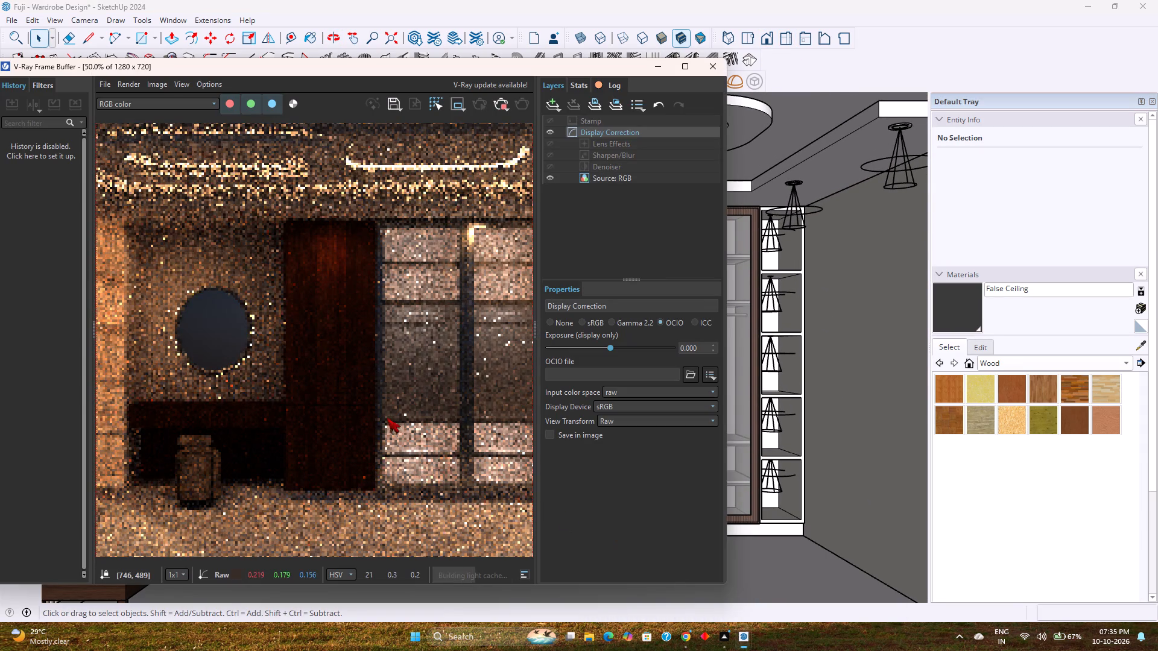
pyautogui.scroll(-2, 387, 418)
pyautogui.scroll(2, 362, 380)
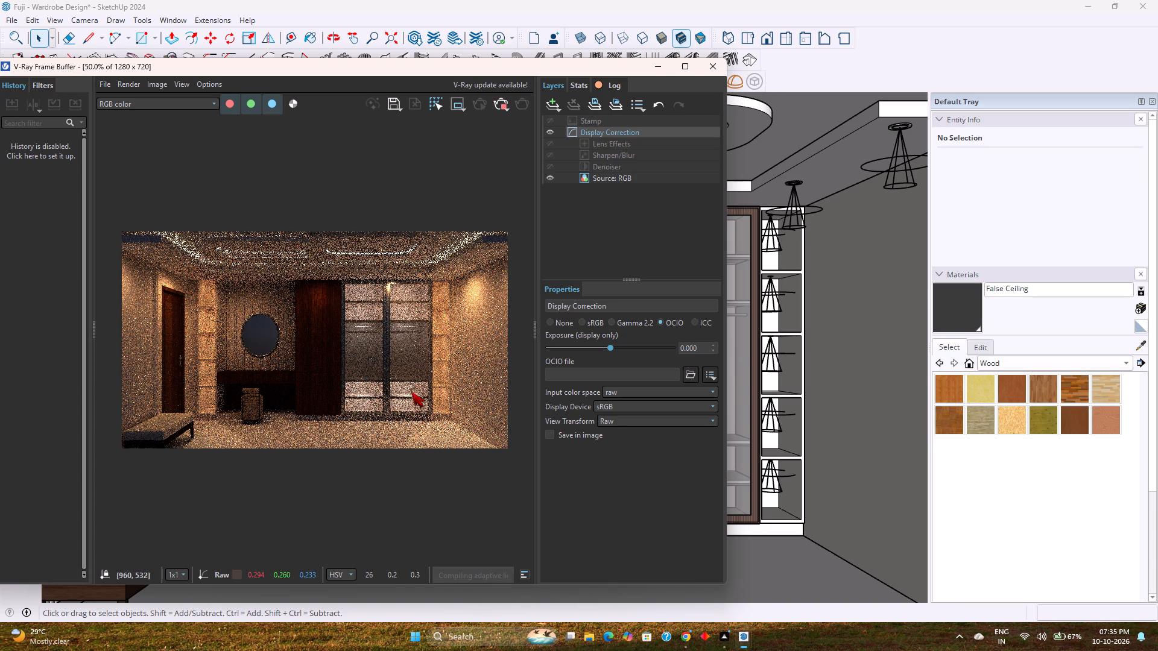
pyautogui.scroll(1, 385, 340)
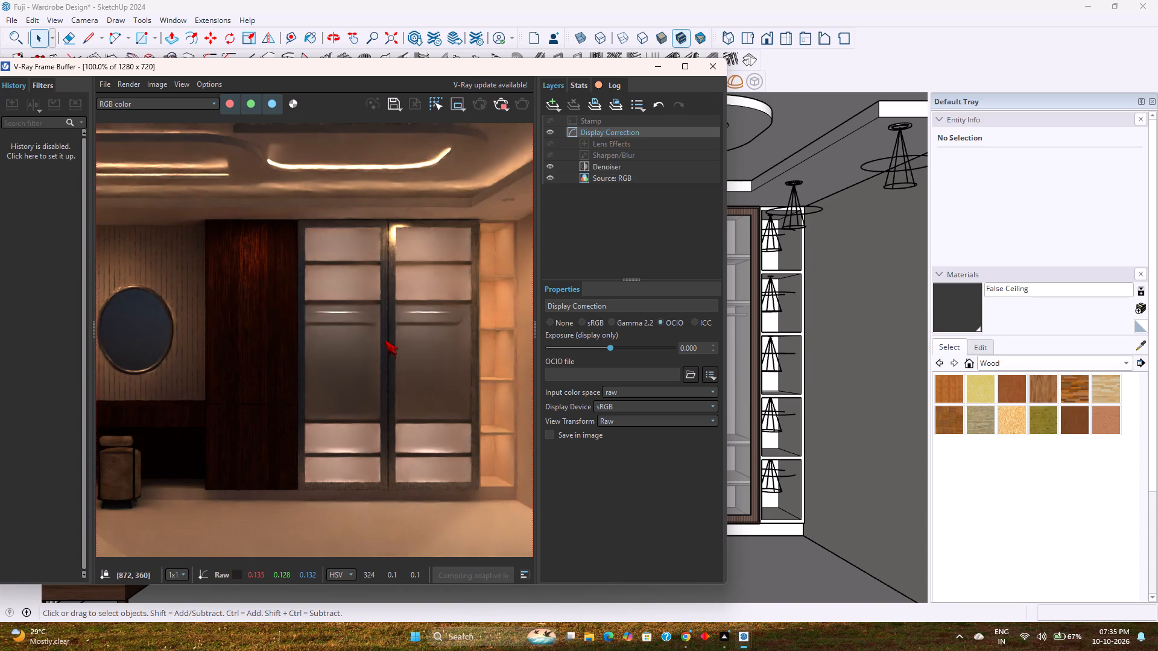
pyautogui.scroll(-1, 385, 340)
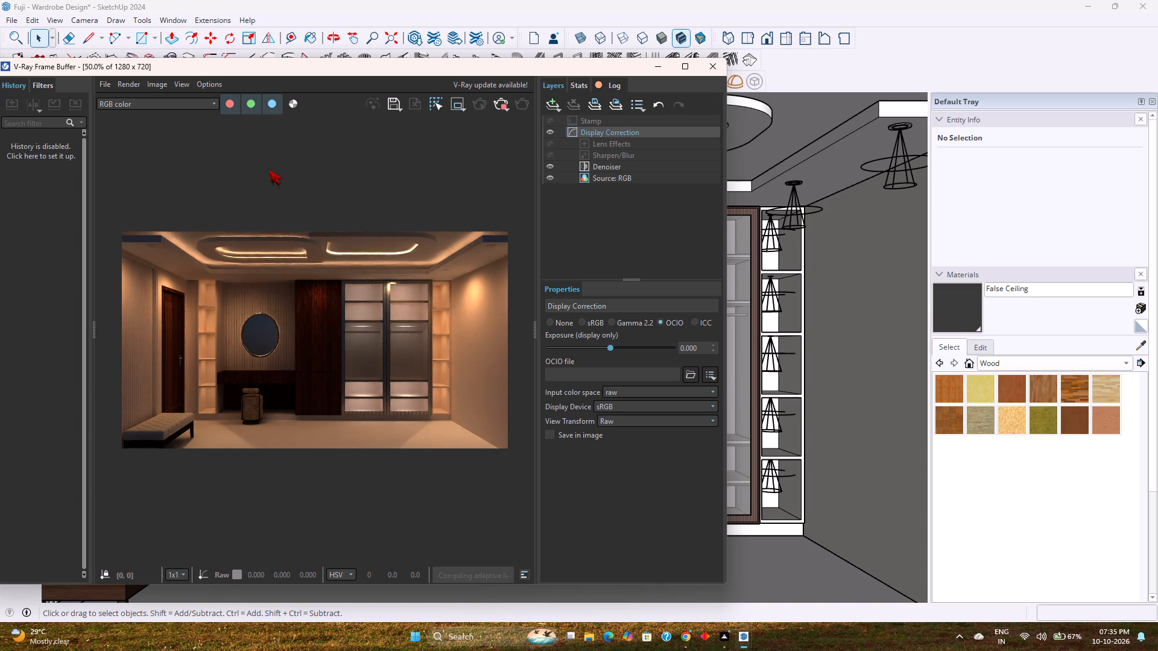
pyautogui.moveTo(329, 70); pyautogui.dragTo(335, 84)
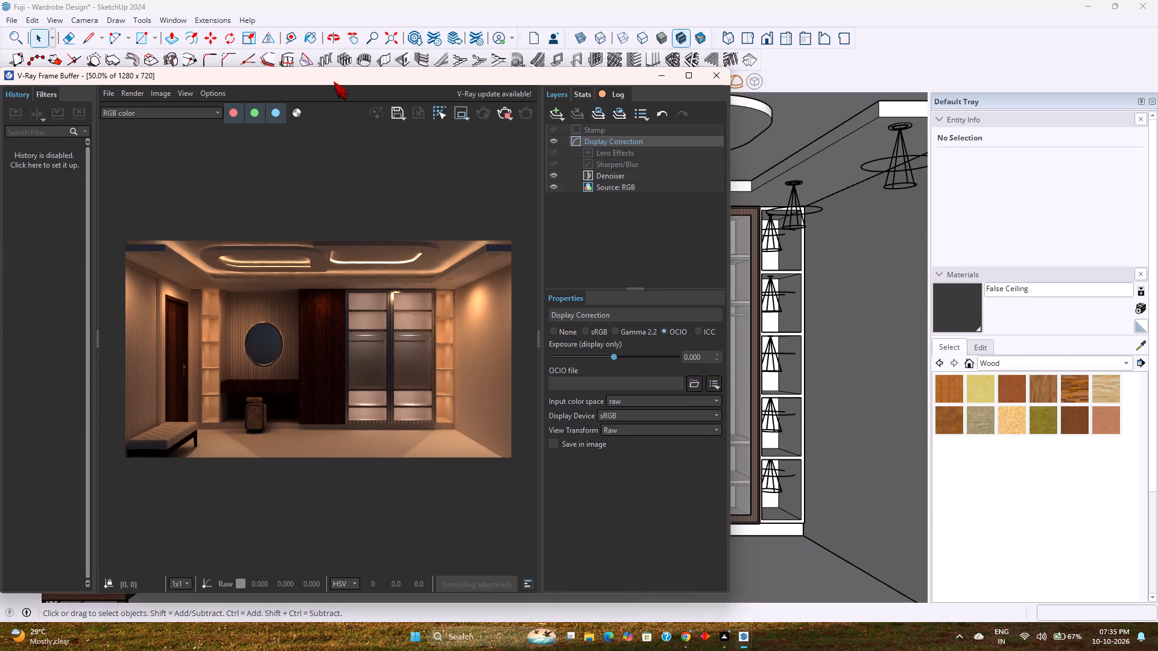
pyautogui.moveTo(335, 84); pyautogui.dragTo(350, 104)
# Open the lights list in the V-Ray Asset Editor and view the False Ceiling Spot Light's parameters.
pyautogui.click(183, 78)
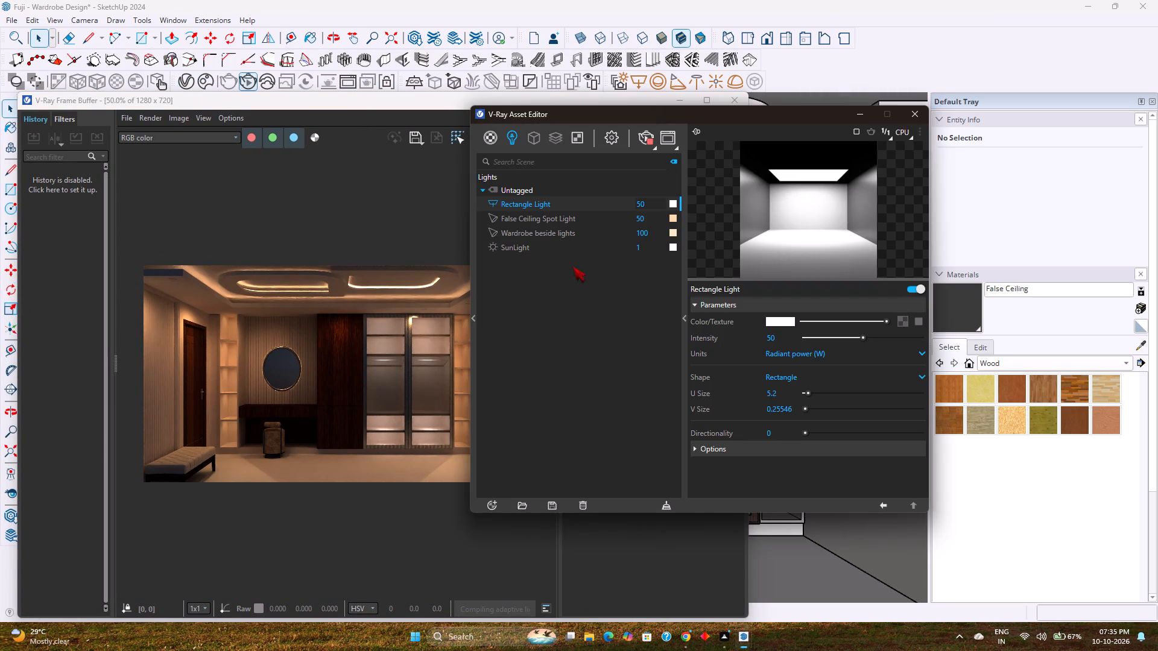
pyautogui.click(542, 219)
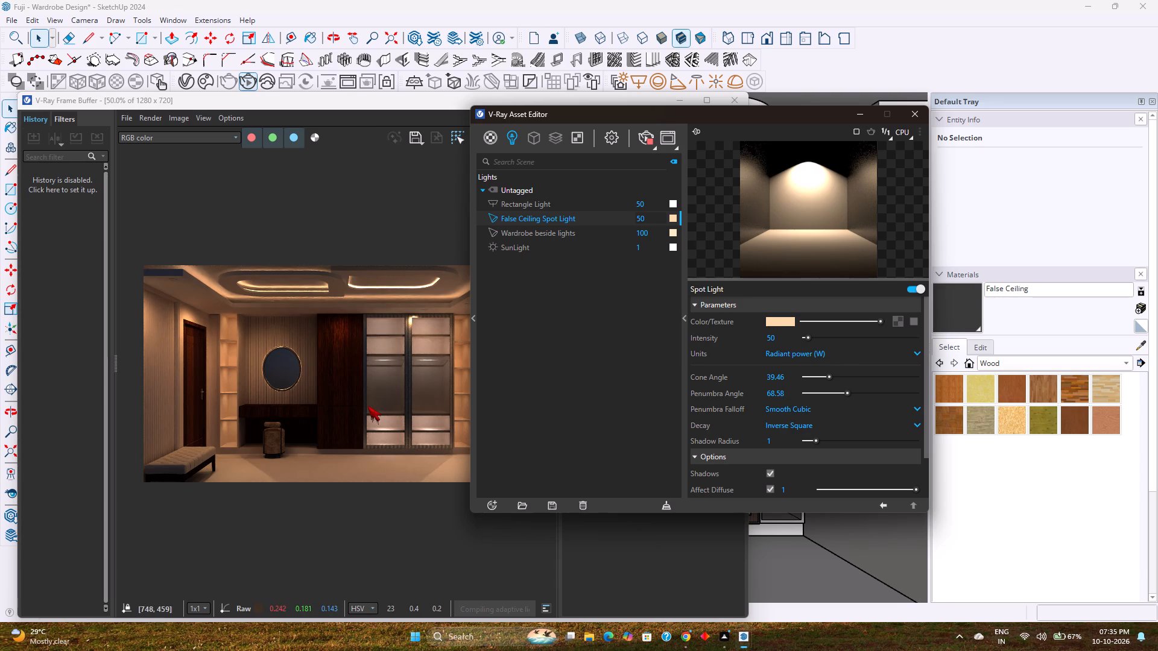
# Stop the interactive render in the V-Ray Frame Buffer and start a full render of the room view.
pyautogui.moveTo(365, 448); pyautogui.dragTo(358, 424, button='middle')
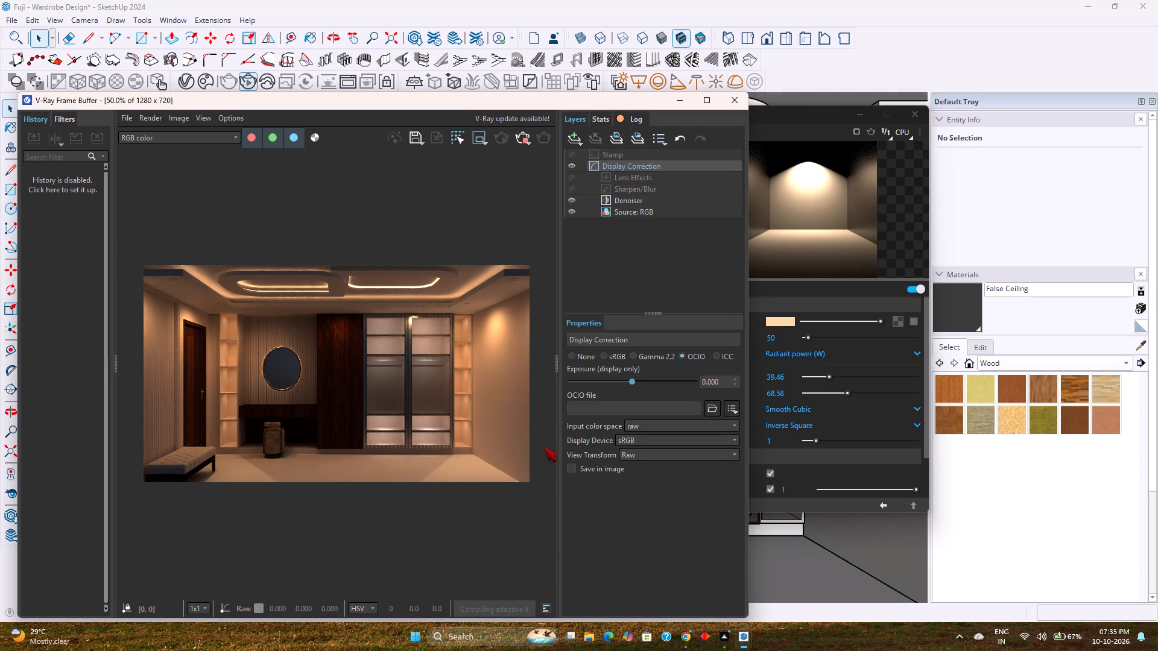
pyautogui.click(521, 141)
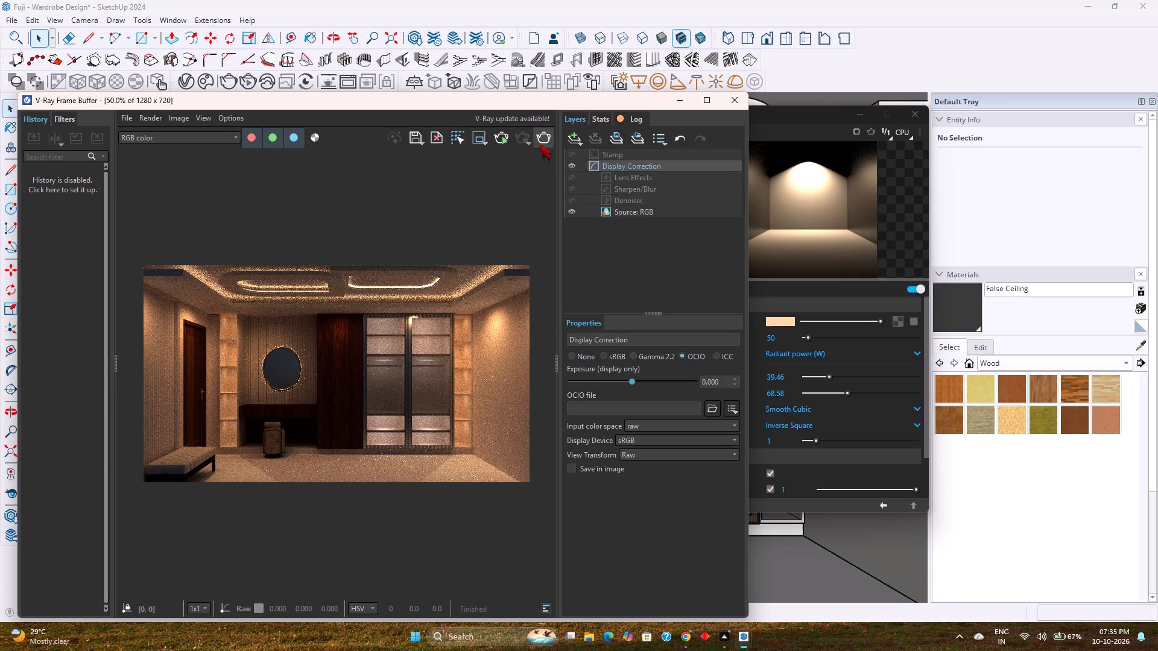
pyautogui.click(542, 144)
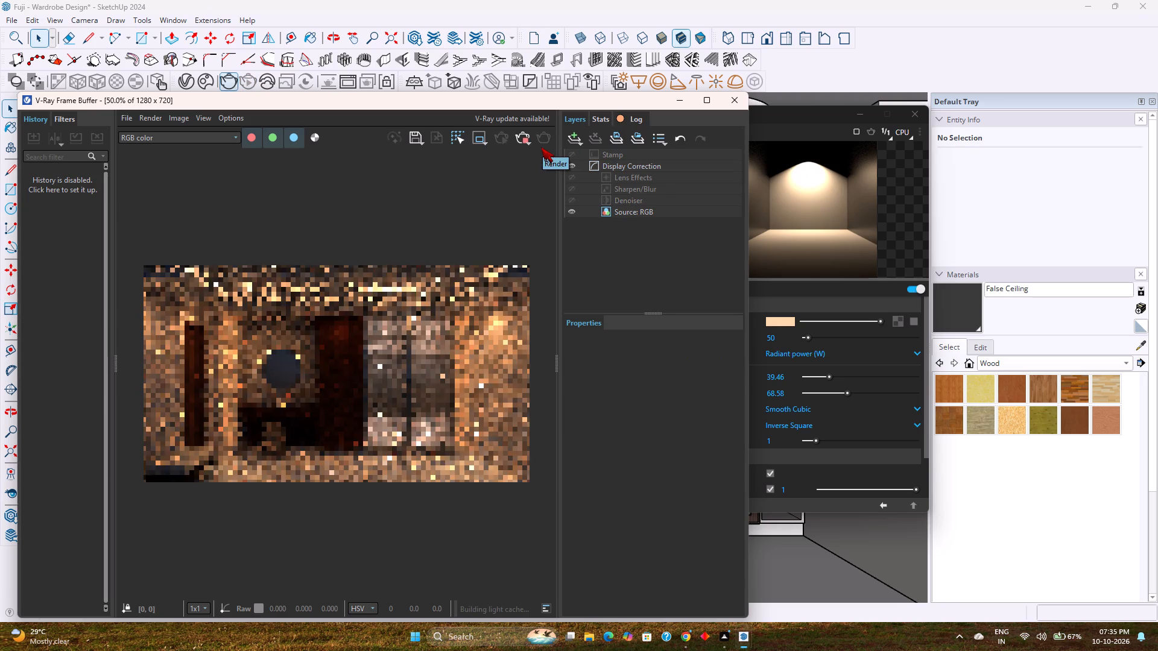
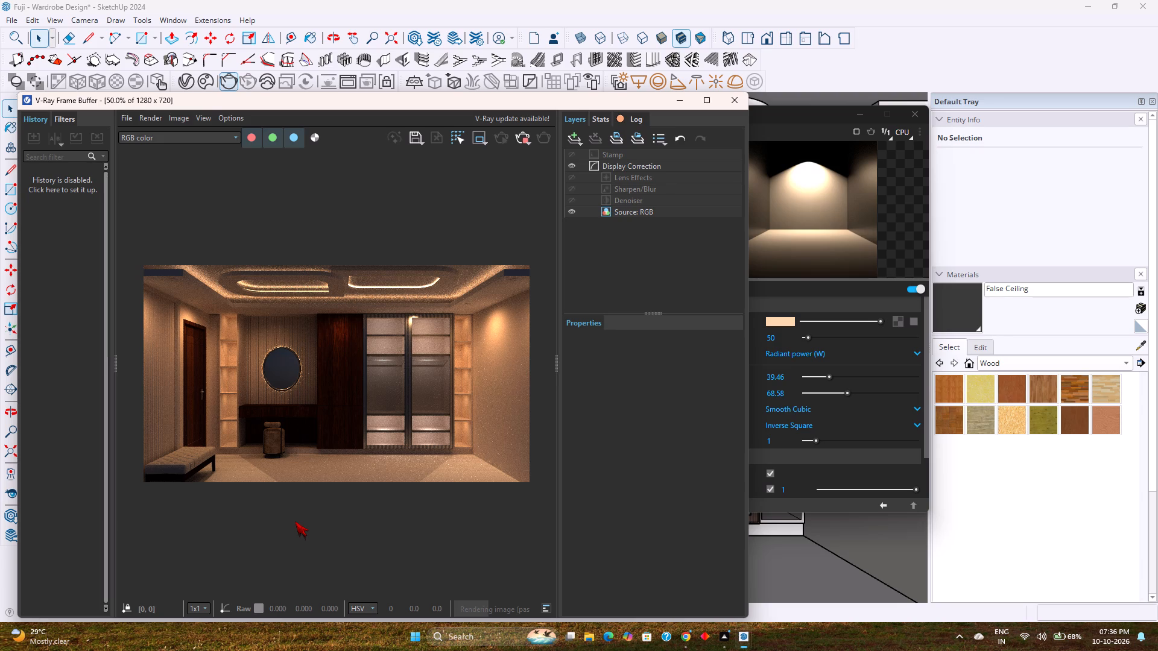
# Minimise the V-Ray Frame Buffer and the V-Ray Asset Editor to clear the model view.
pyautogui.click(679, 99)
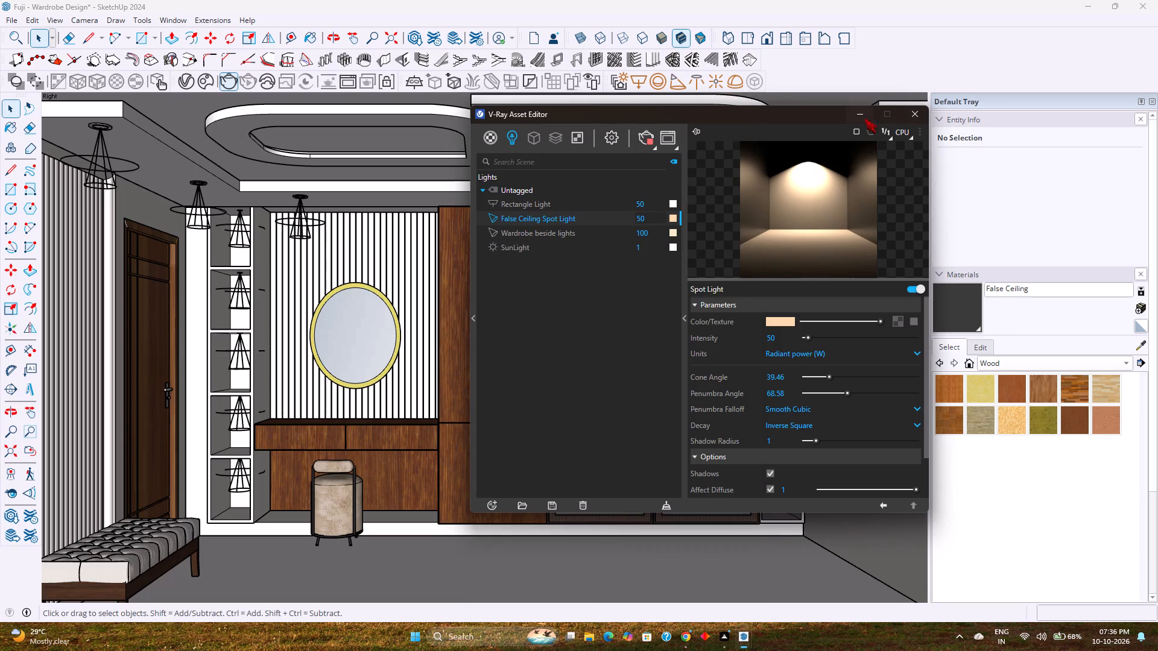
pyautogui.click(867, 118)
# Open 3D Warehouse and search its models for "stand lamp".
pyautogui.click(180, 16)
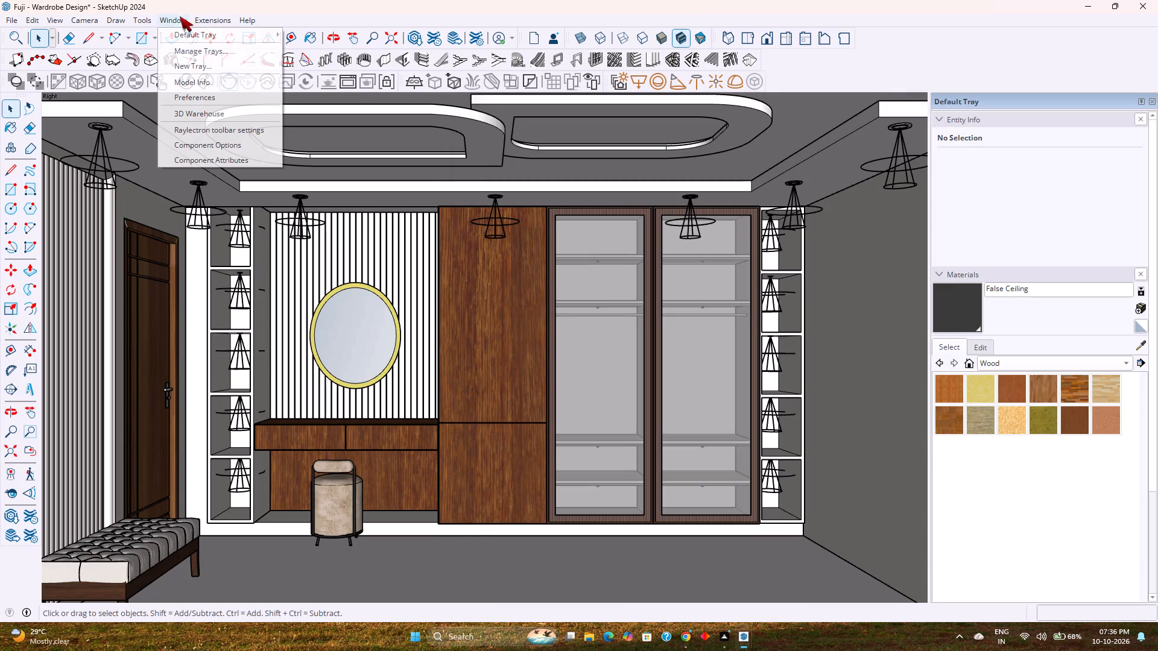
pyautogui.click(183, 112)
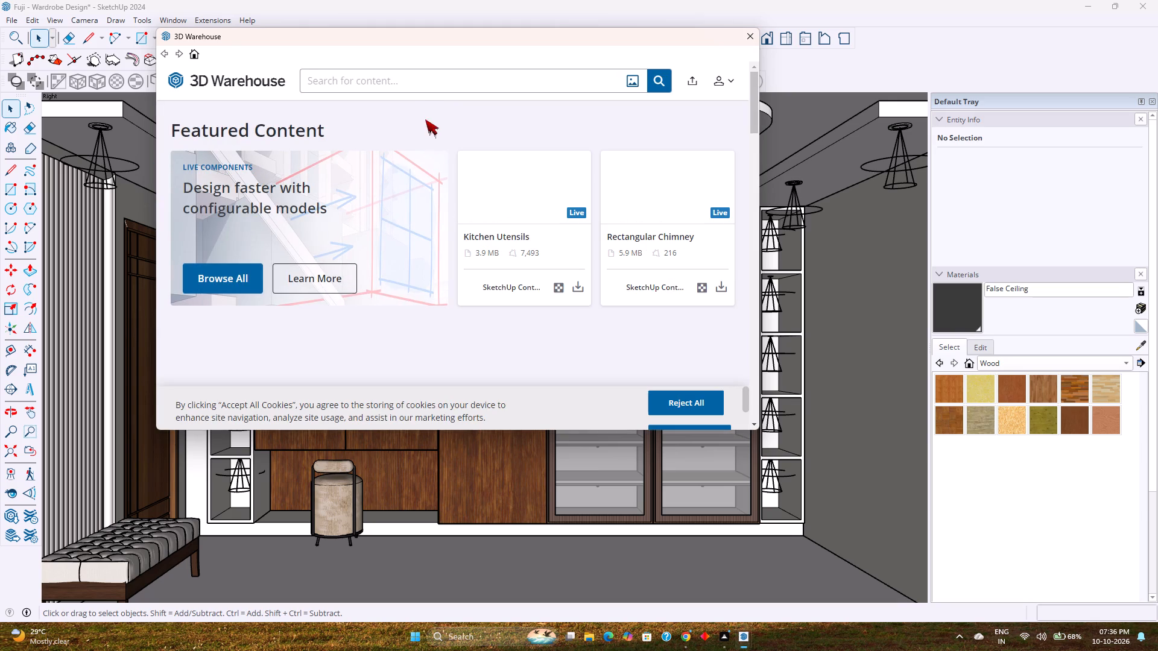
pyautogui.click(433, 86)
pyautogui.write('standi')
pyautogui.press('BackSpace')
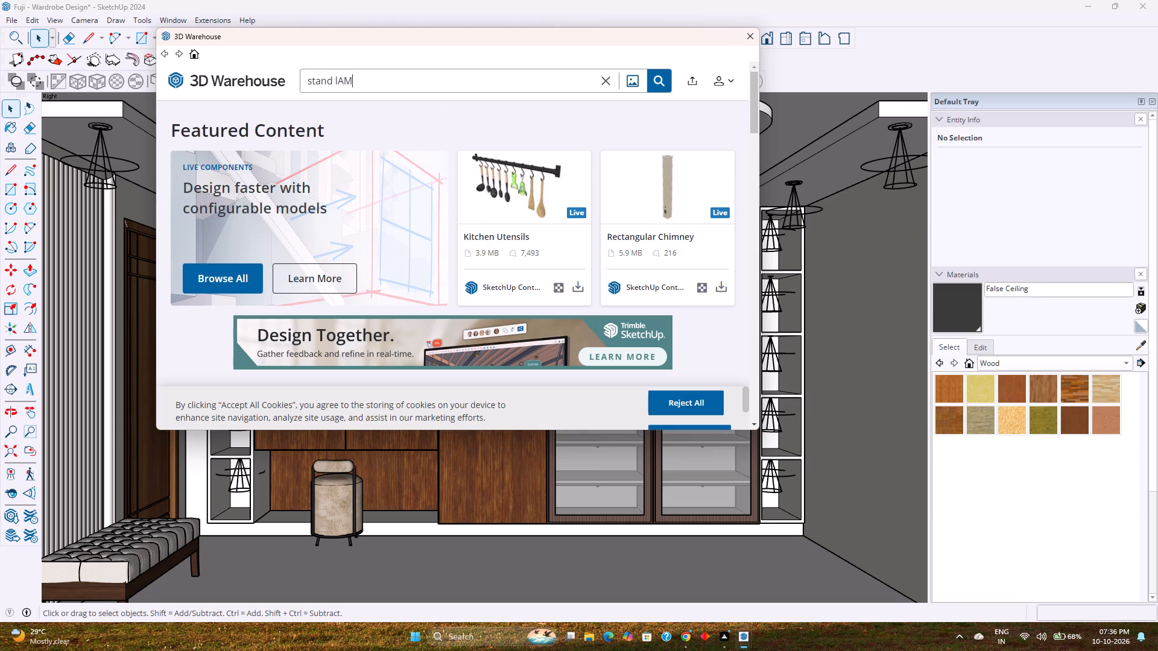
pyautogui.press('BackSpace')
pyautogui.press('BackSpace')
pyautogui.write('amp')
pyautogui.press('Return')
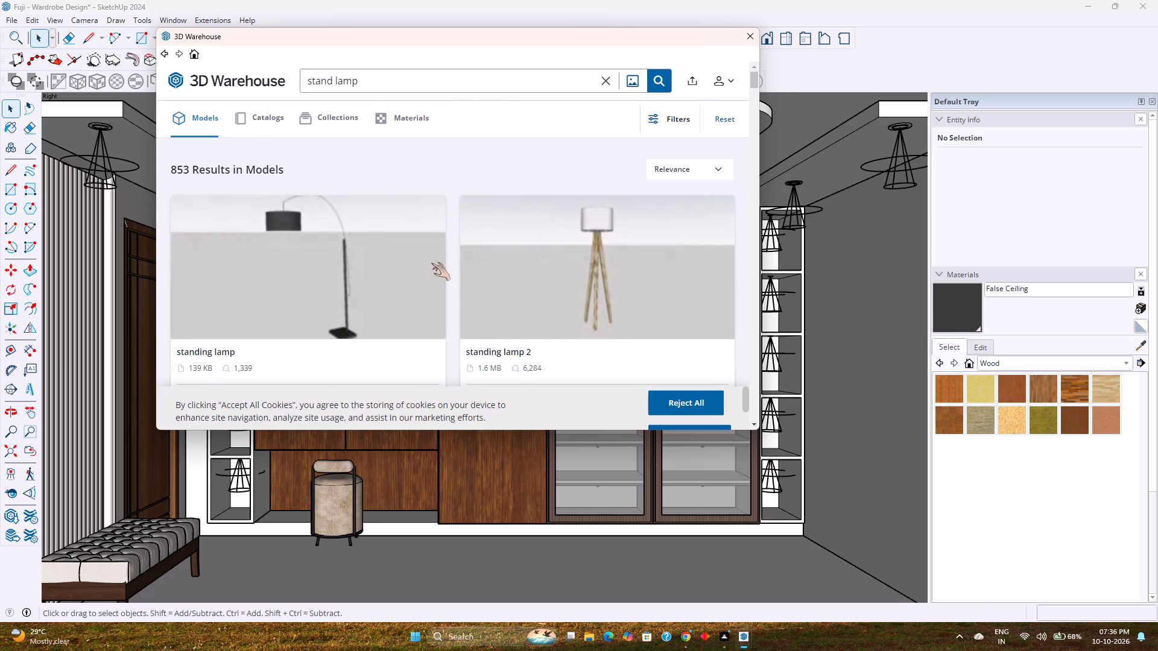
# Look through the stand lamp results for a floor lamp that suits the wardrobe room.
pyautogui.scroll(-4, 431, 263)
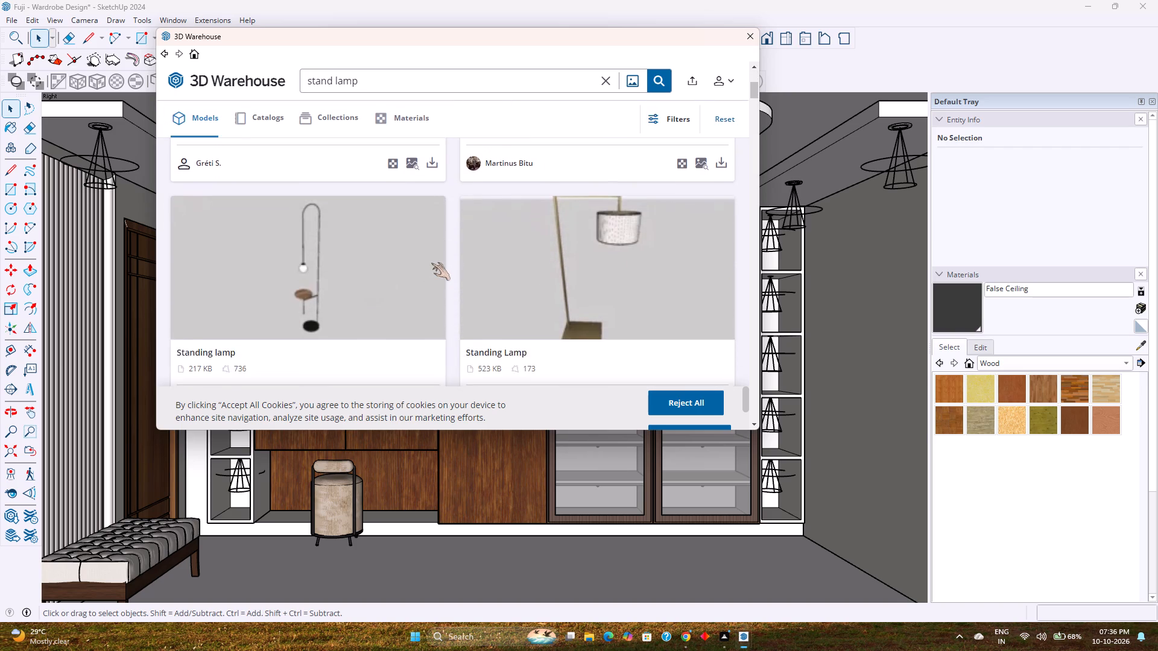
pyautogui.scroll(-5, 431, 263)
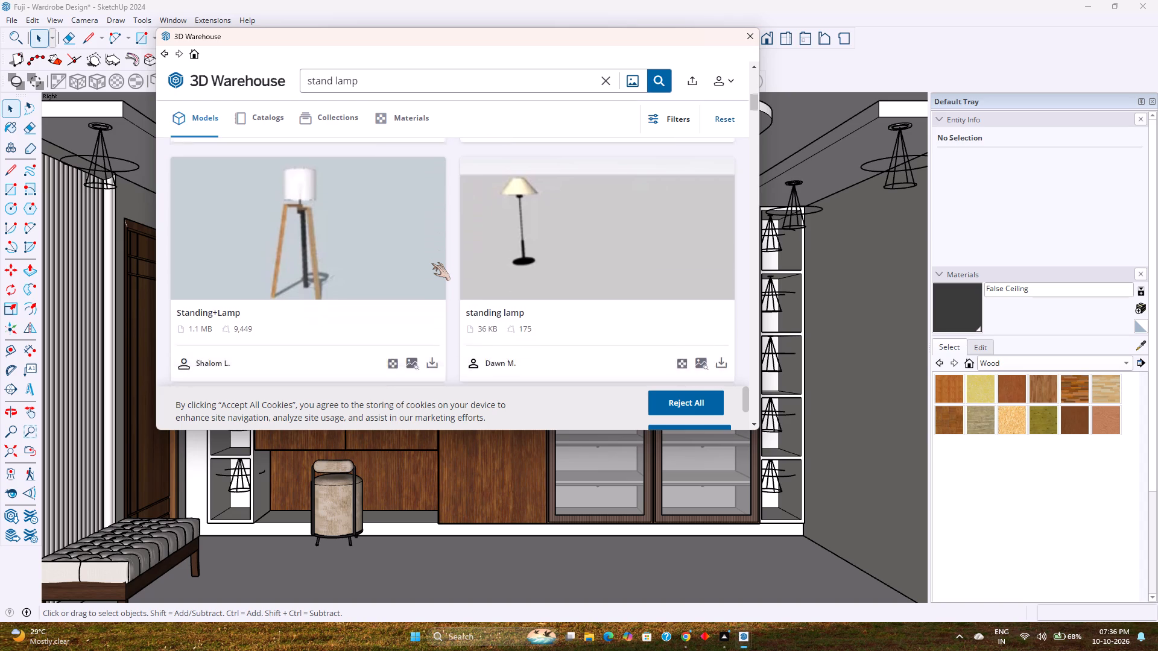
pyautogui.scroll(-20, 431, 263)
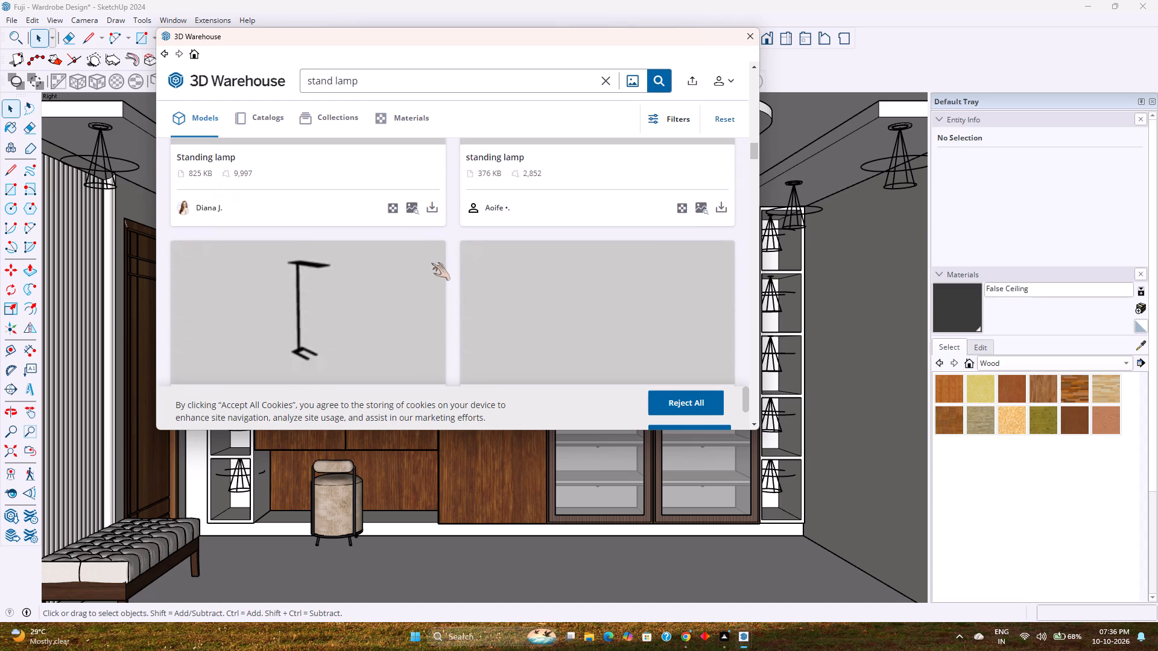
pyautogui.scroll(-7, 431, 263)
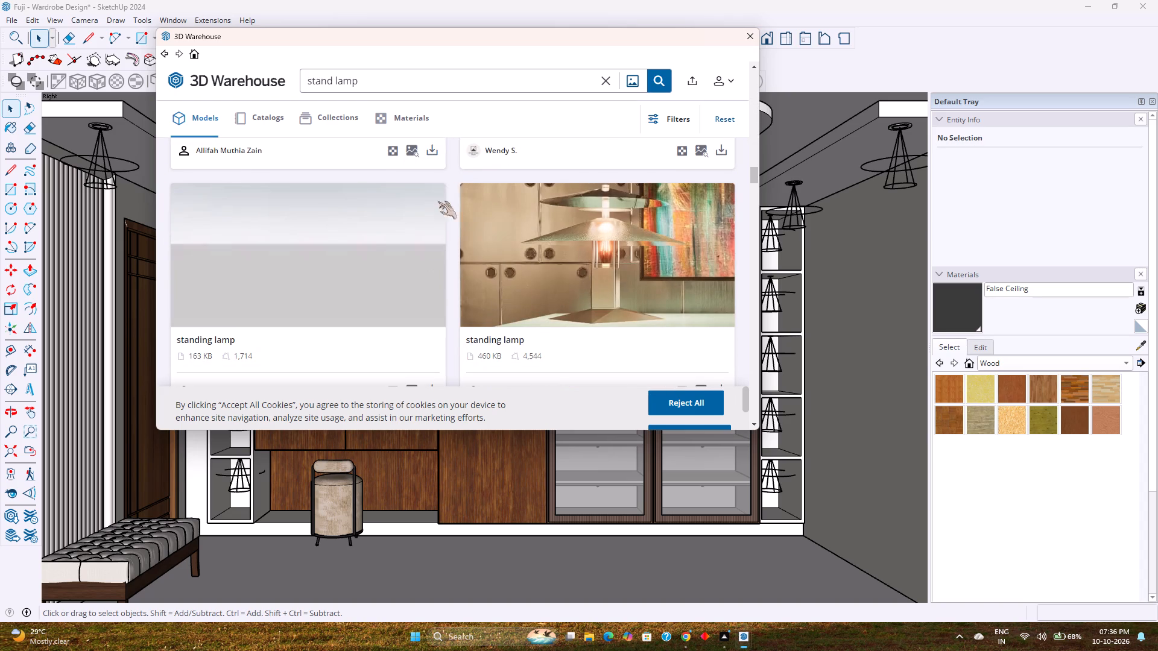
# Refine the 3D Warehouse search to "stand lamp modern".
pyautogui.click(435, 83)
pyautogui.press('space')
pyautogui.write('m')
pyautogui.write('ofr')
pyautogui.press('BackSpace')
pyautogui.press('BackSpace')
pyautogui.write('dern')
pyautogui.press('Return')
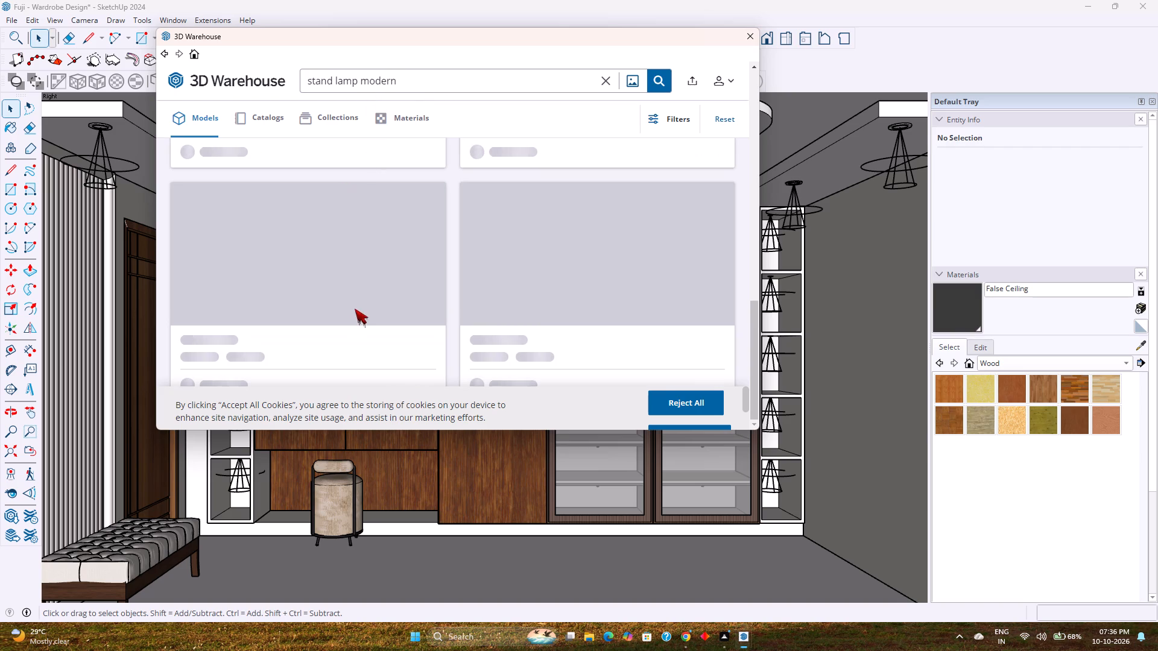
# Look through the modern stand lamp results, comparing the floor lamp designs.
pyautogui.scroll(20, 365, 295)
pyautogui.scroll(8, 365, 295)
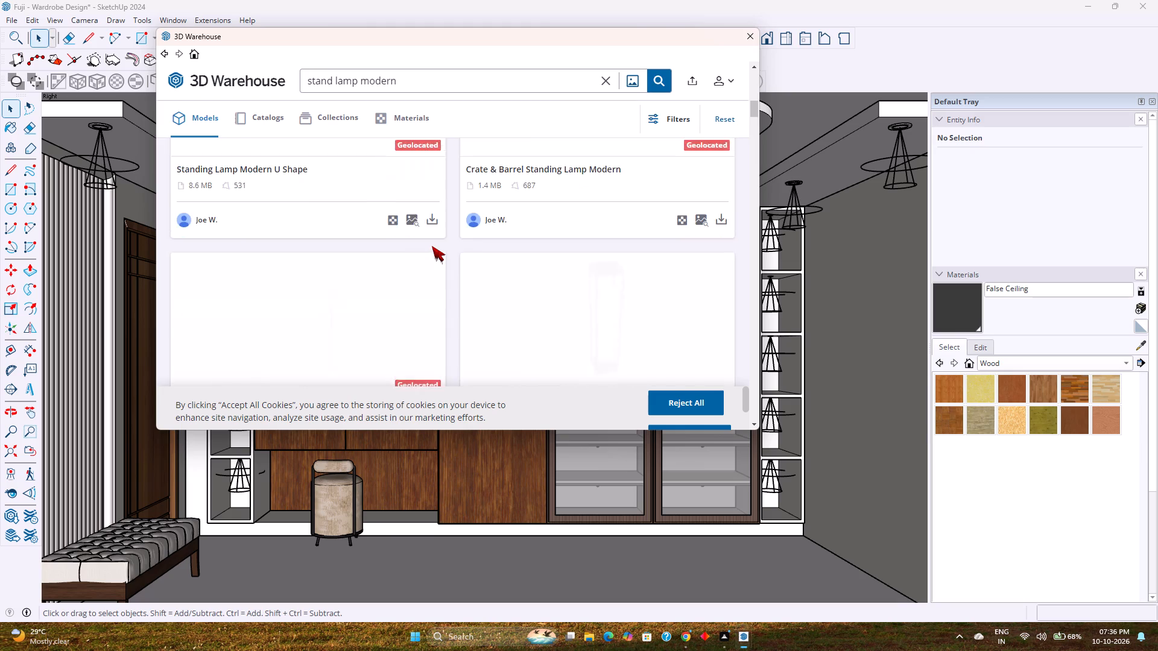
pyautogui.scroll(14, 432, 246)
pyautogui.scroll(-5, 436, 246)
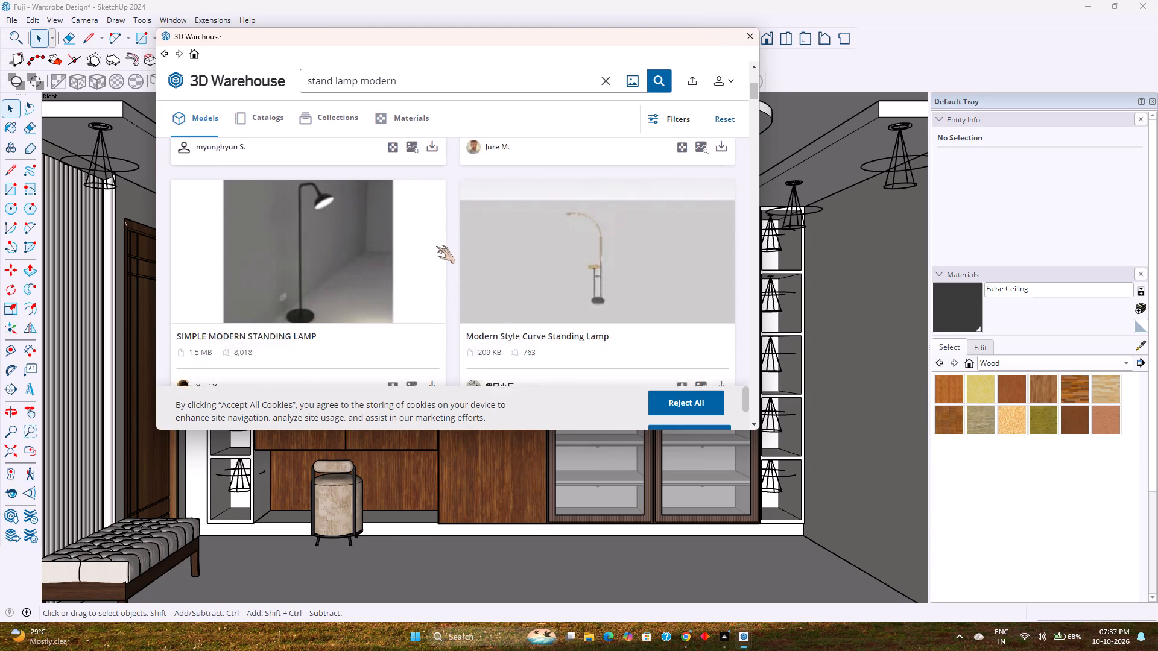
pyautogui.scroll(-6, 436, 246)
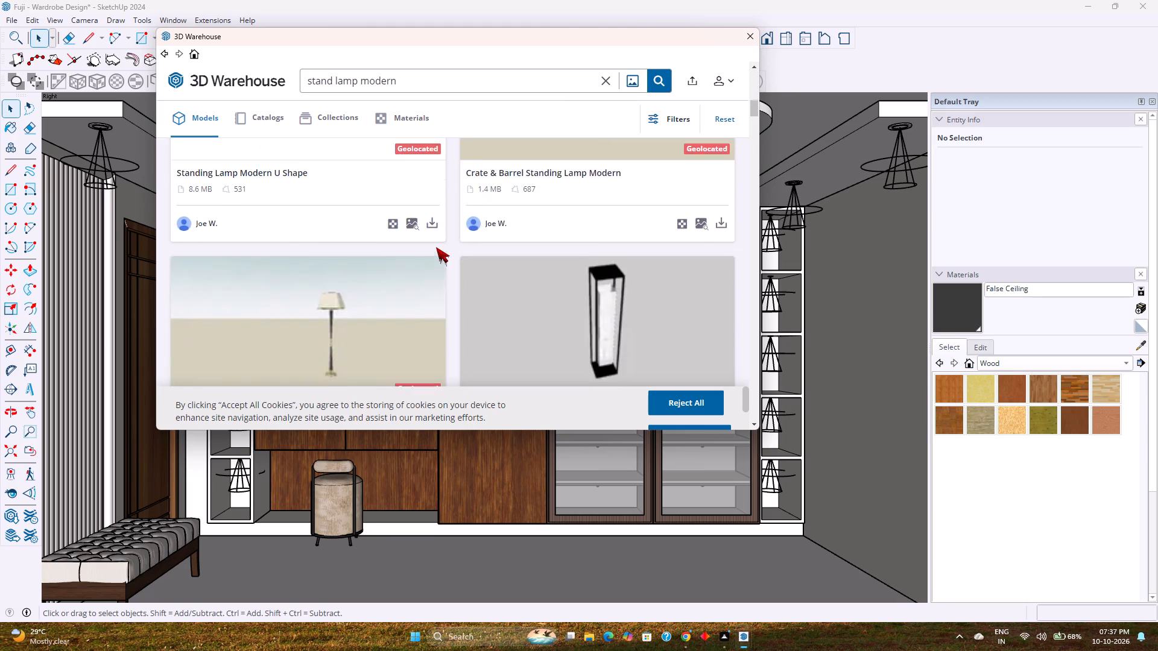
pyautogui.scroll(-6, 436, 247)
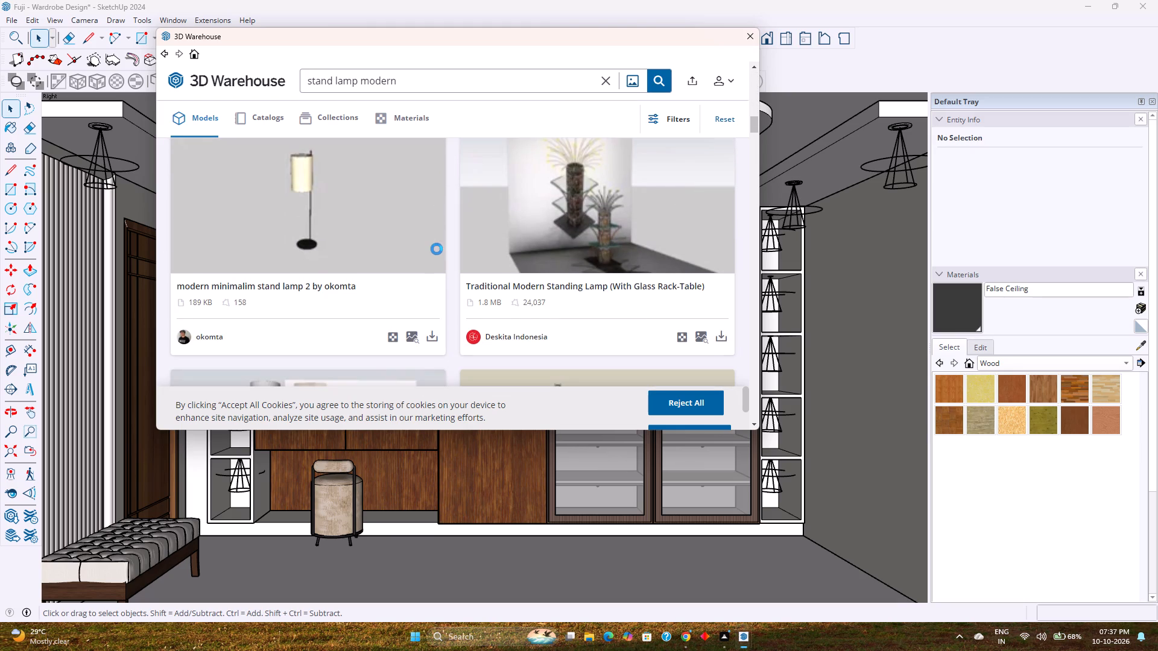
pyautogui.scroll(-3, 440, 254)
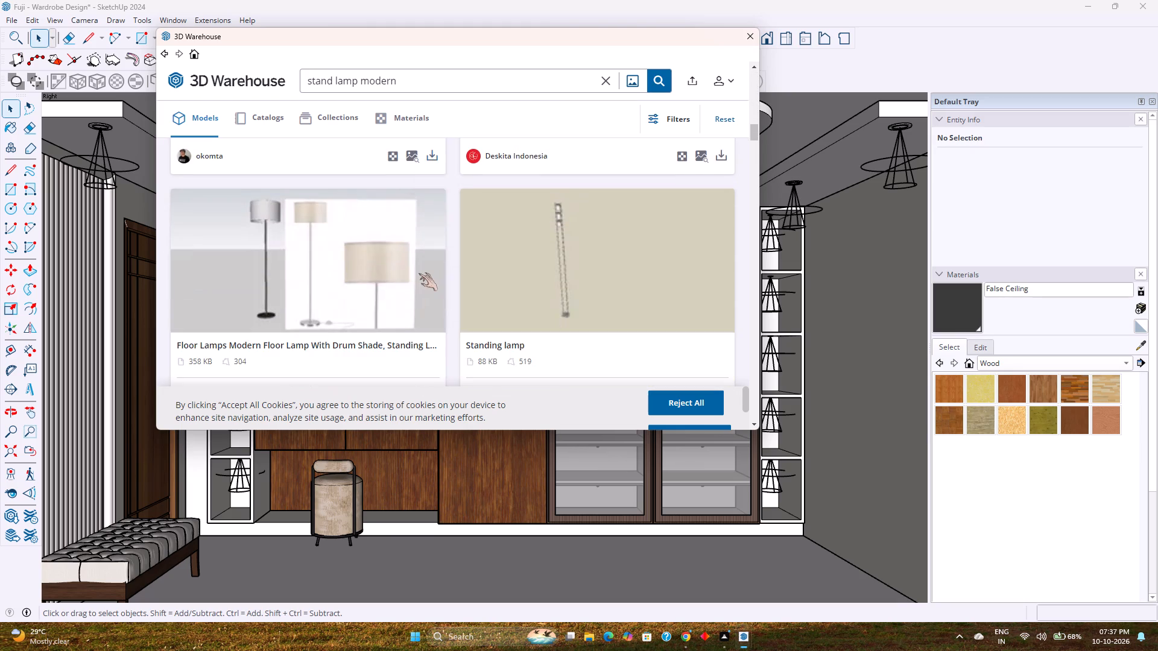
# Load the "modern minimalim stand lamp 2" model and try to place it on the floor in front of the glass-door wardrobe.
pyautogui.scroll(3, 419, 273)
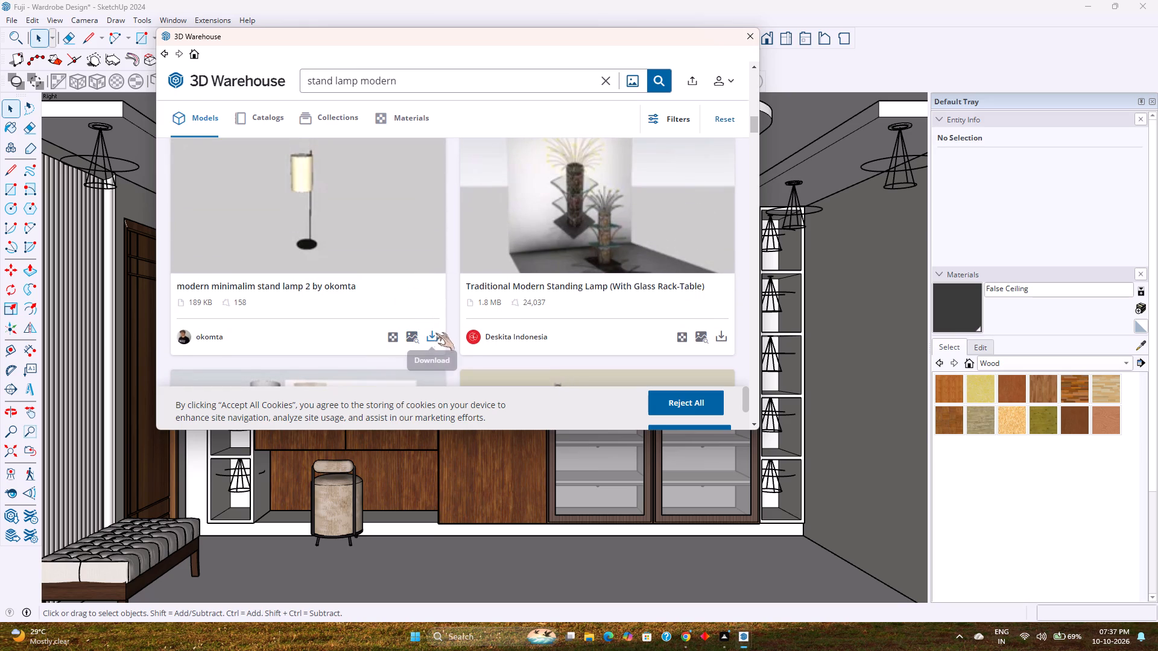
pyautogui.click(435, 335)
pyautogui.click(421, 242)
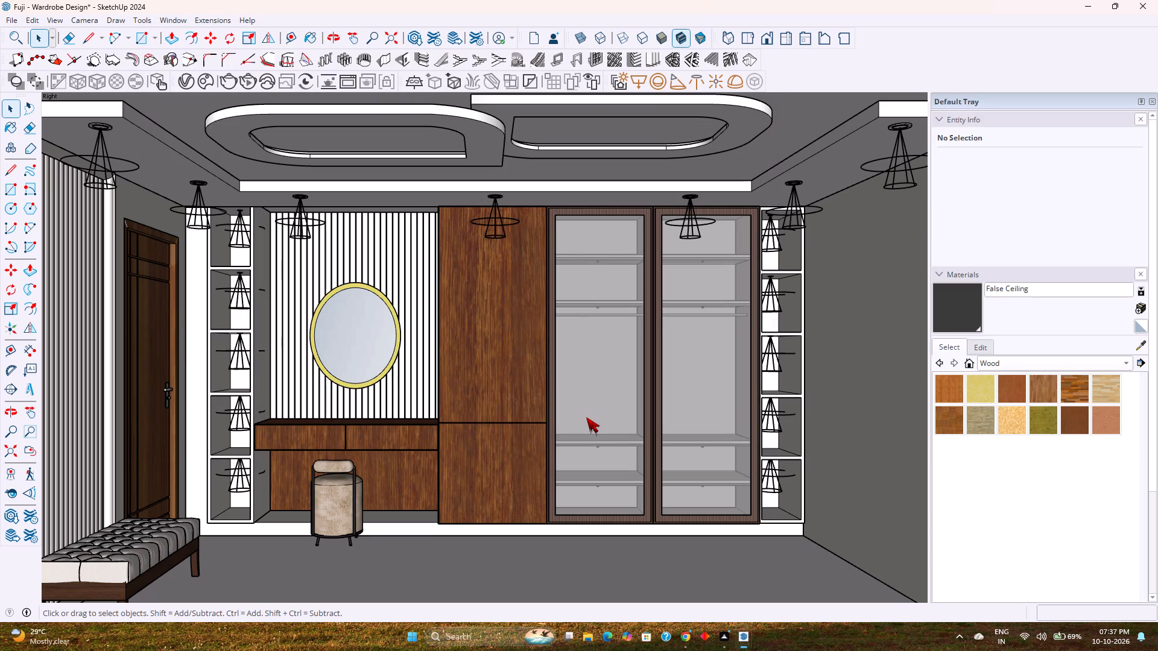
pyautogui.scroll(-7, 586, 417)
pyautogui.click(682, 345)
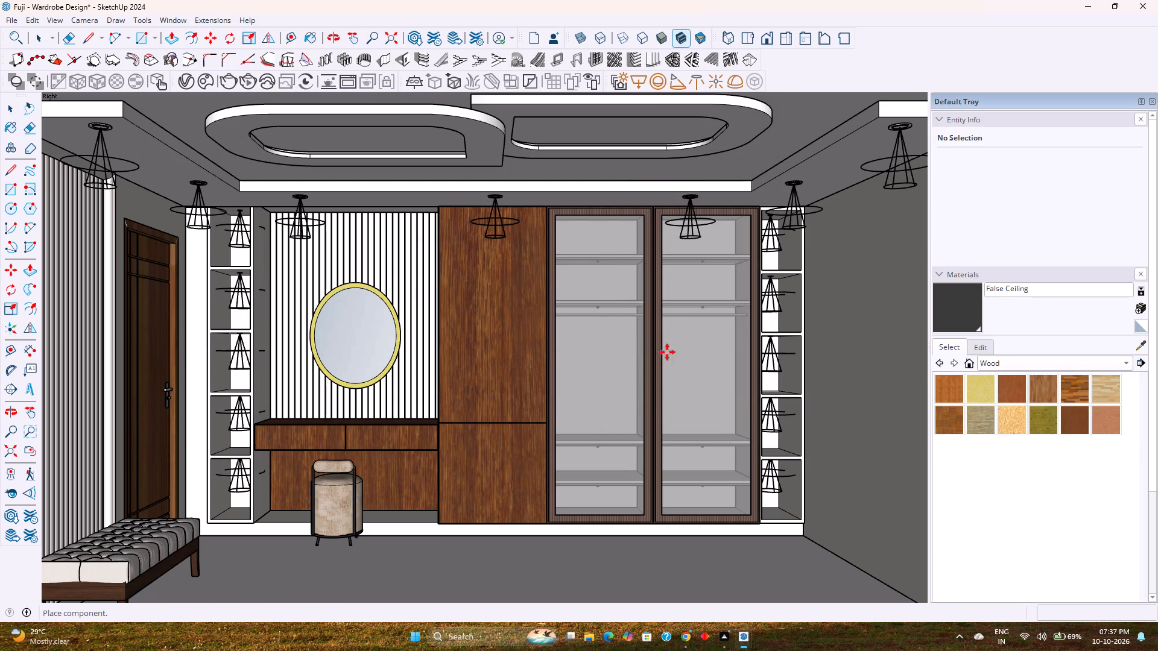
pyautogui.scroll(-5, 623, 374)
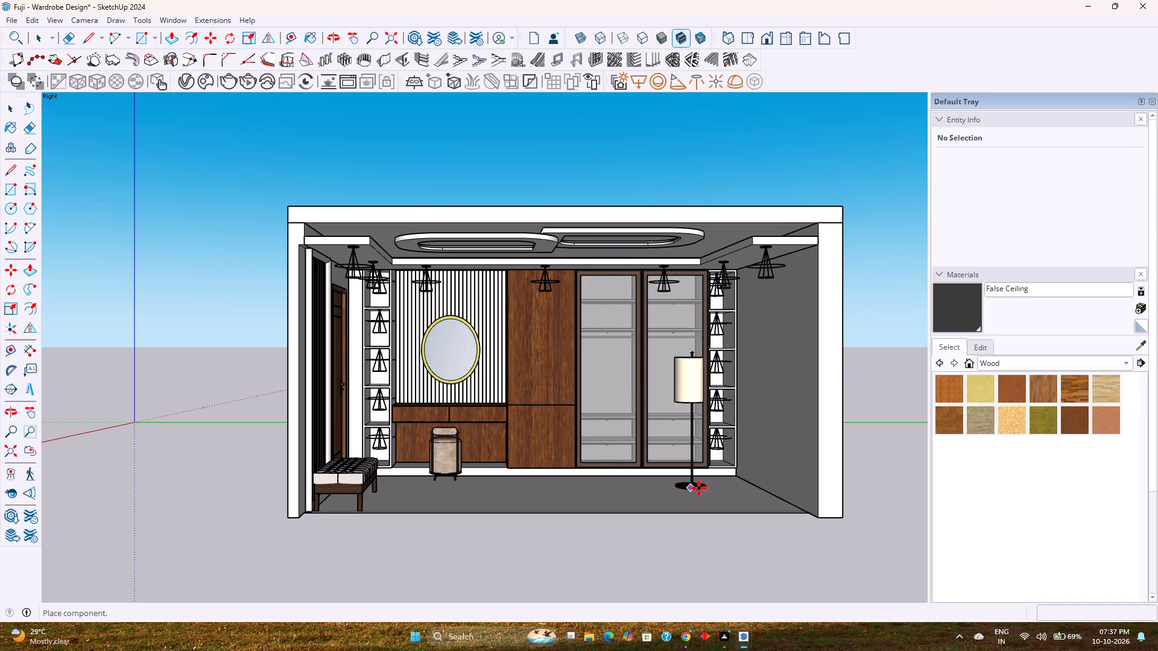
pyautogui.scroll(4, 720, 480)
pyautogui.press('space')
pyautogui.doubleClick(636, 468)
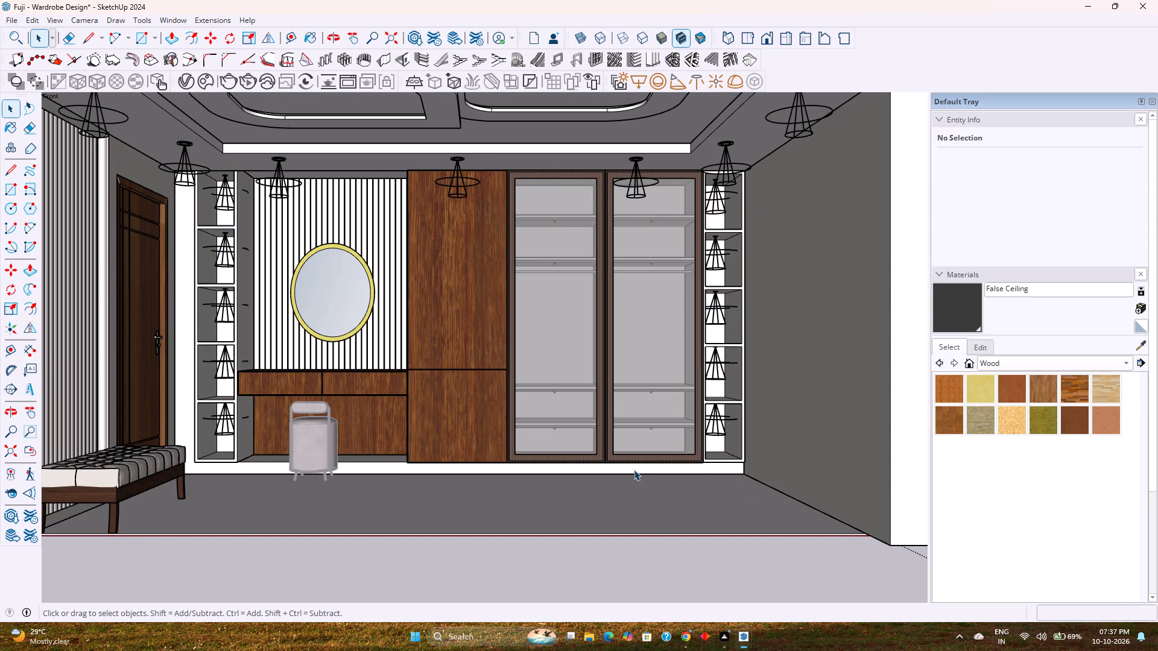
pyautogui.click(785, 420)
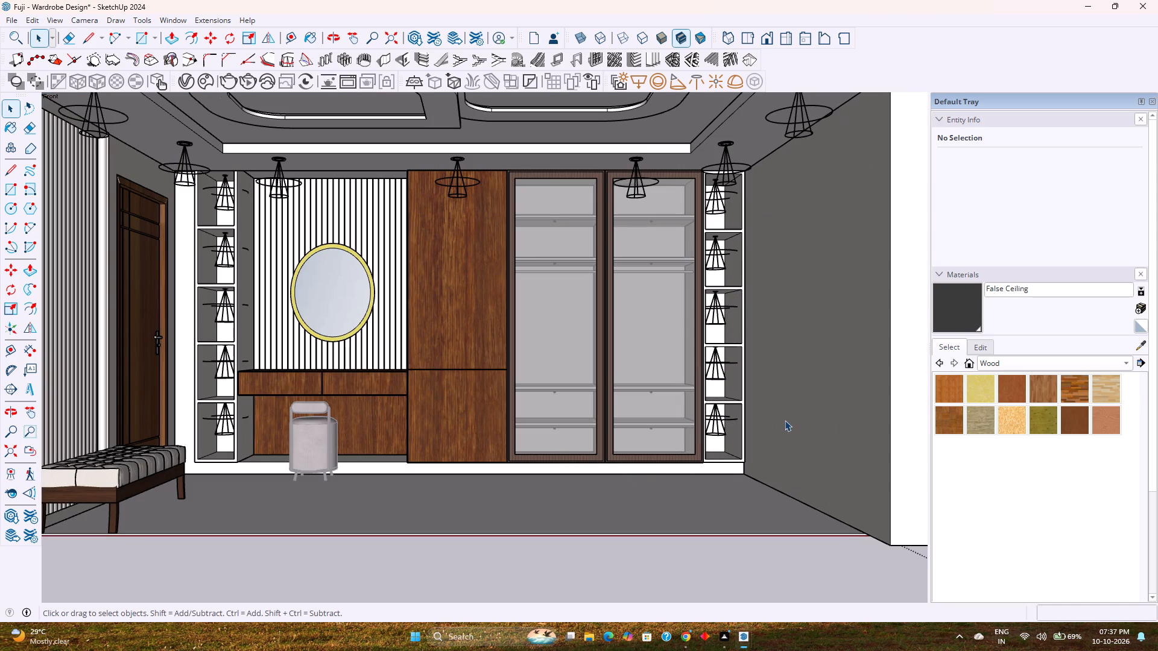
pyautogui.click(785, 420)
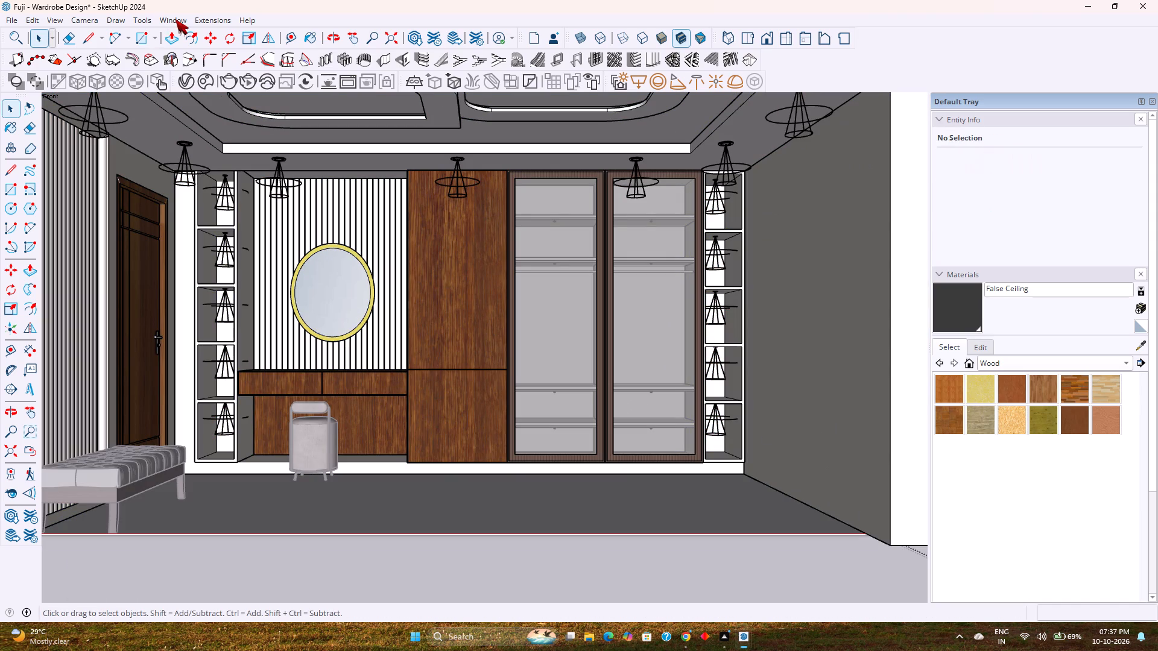
# Reopen 3D Warehouse and look through the "stand lamp modern" results, comparing floor lamp designs for the wardrobe room.
pyautogui.click(176, 19)
pyautogui.click(194, 116)
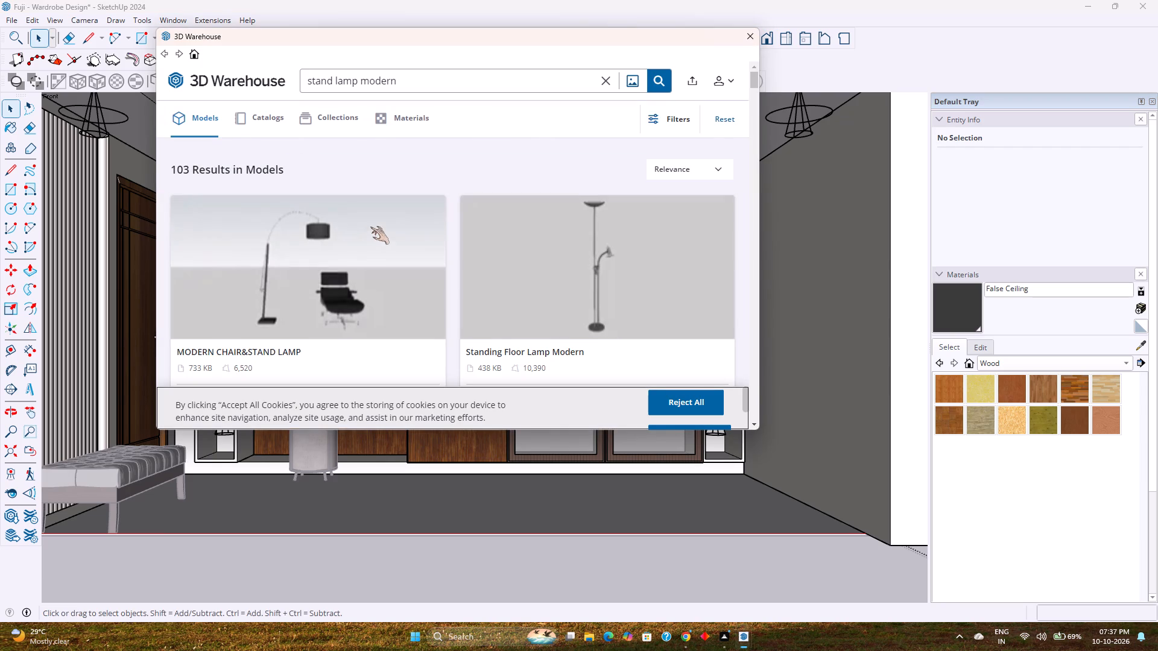
pyautogui.scroll(-7, 403, 303)
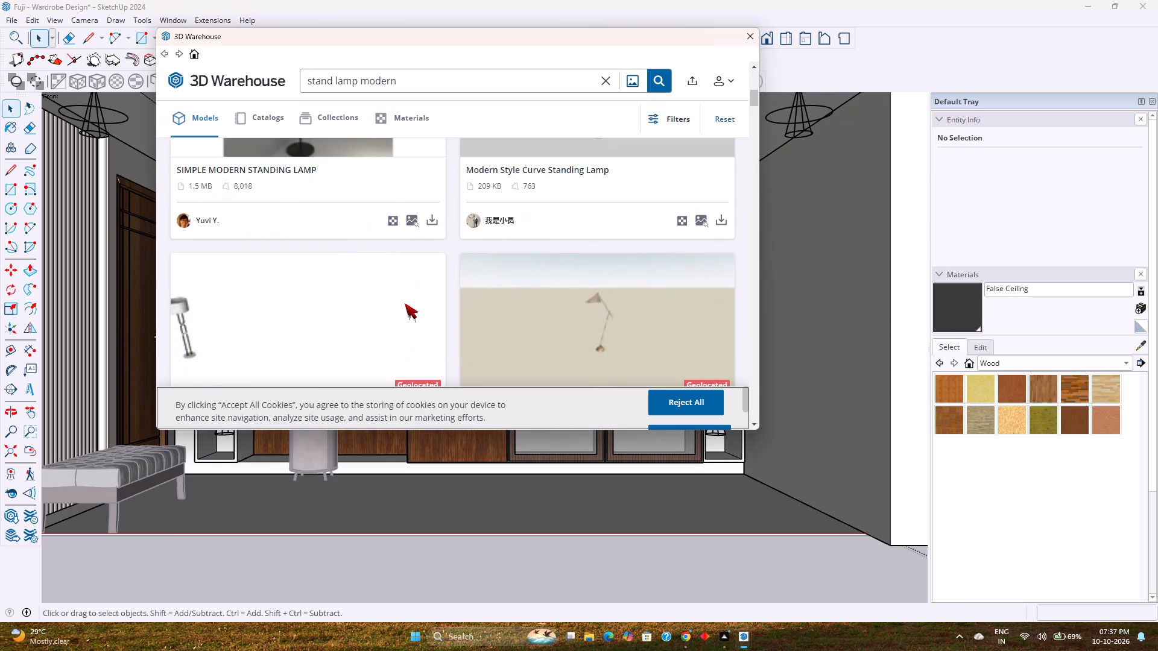
pyautogui.scroll(-10, 405, 303)
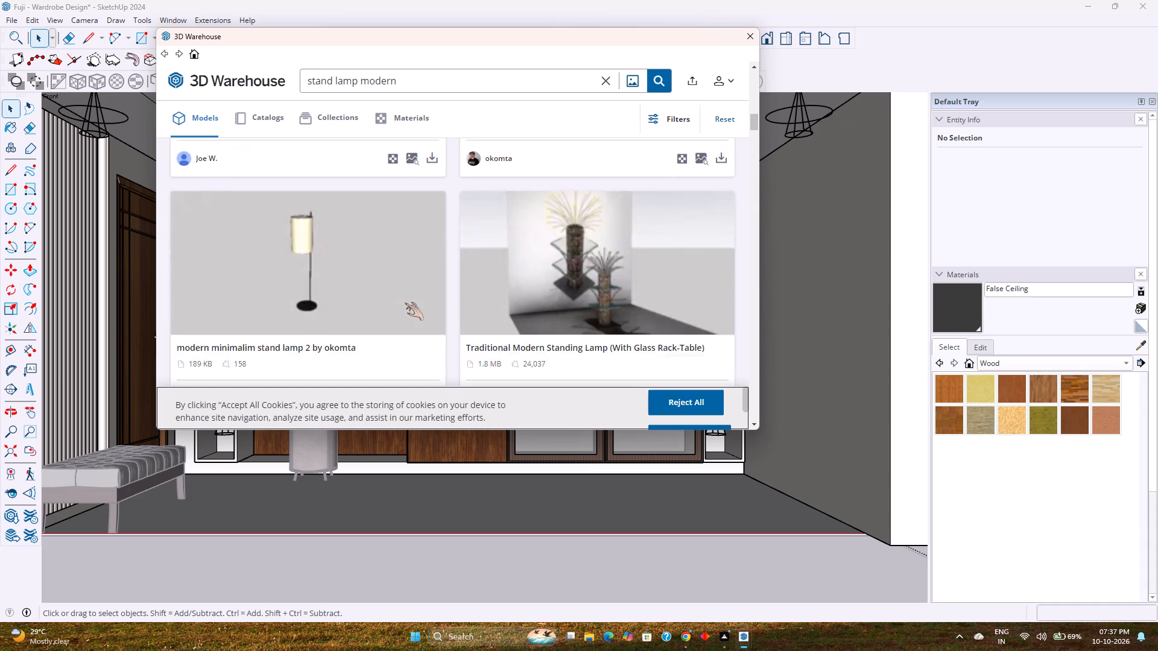
pyautogui.scroll(-11, 405, 303)
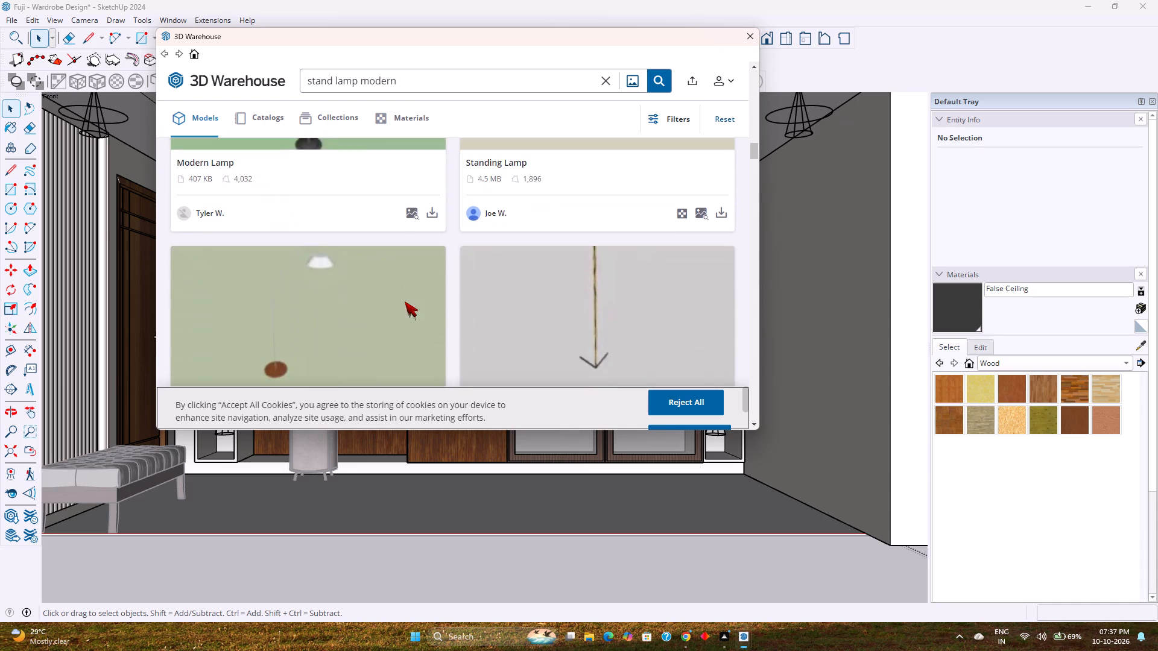
pyautogui.scroll(-9, 405, 301)
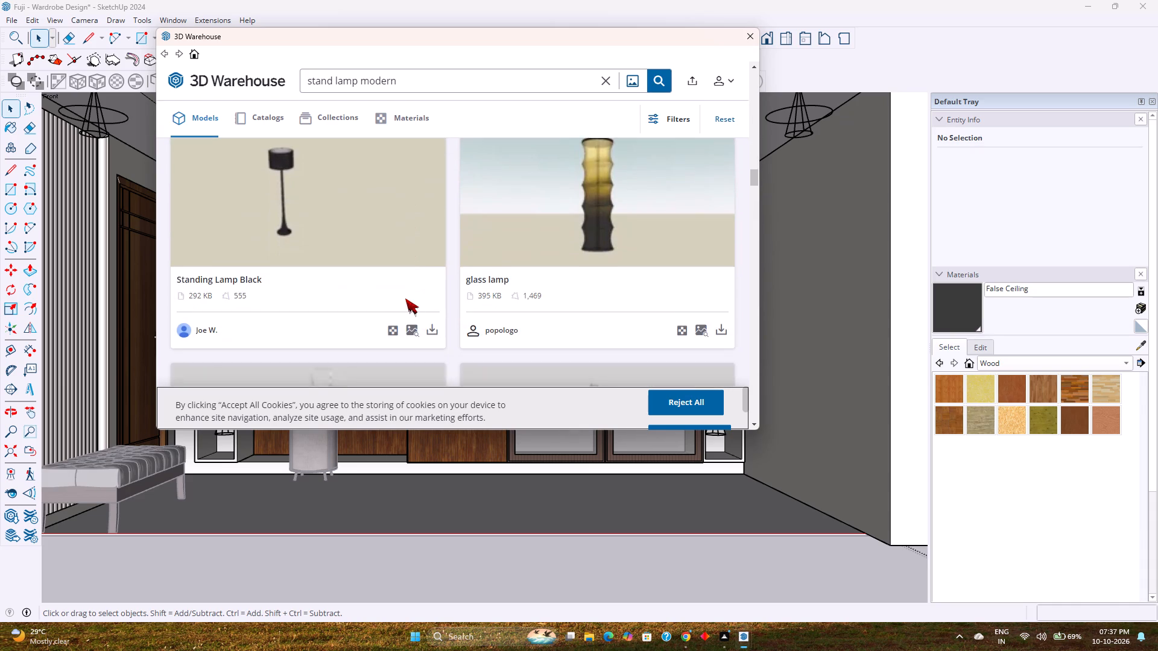
pyautogui.scroll(-5, 405, 298)
pyautogui.scroll(1, 405, 298)
pyautogui.scroll(-3, 405, 298)
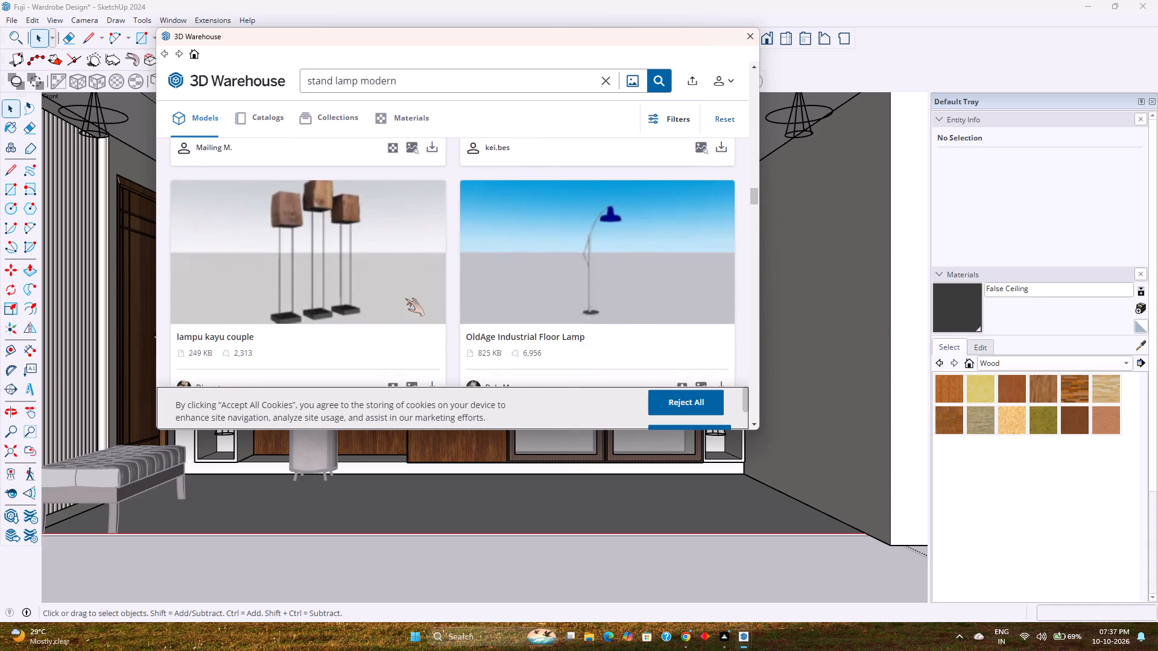
pyautogui.scroll(3, 405, 298)
pyautogui.scroll(-9, 405, 298)
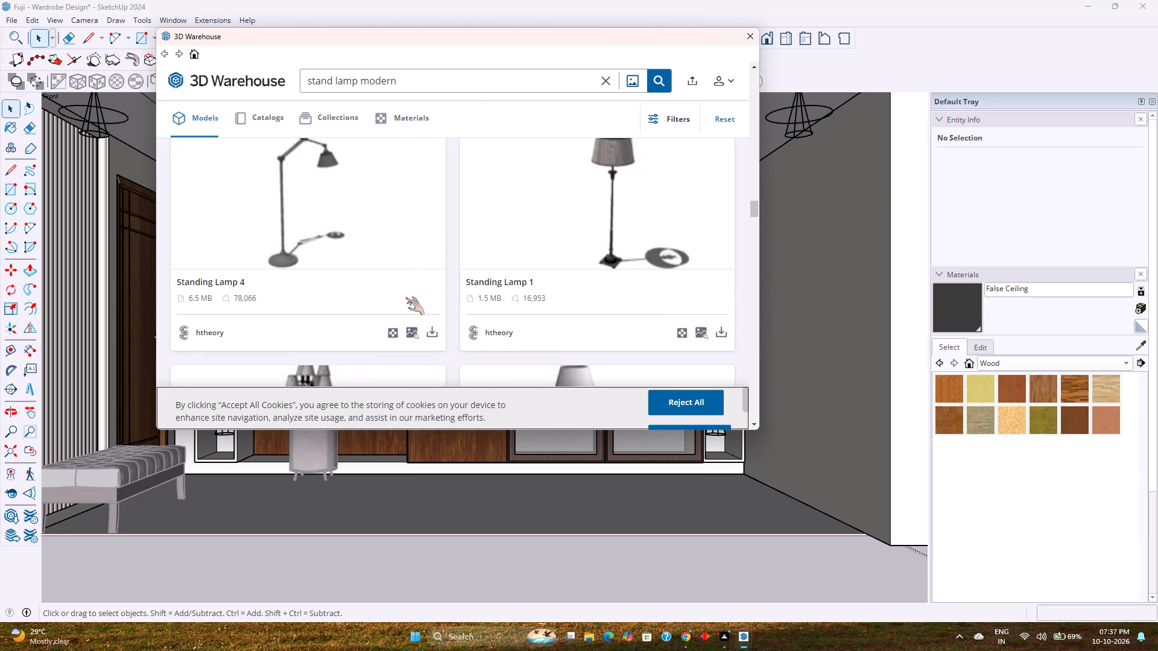
pyautogui.scroll(3, 405, 297)
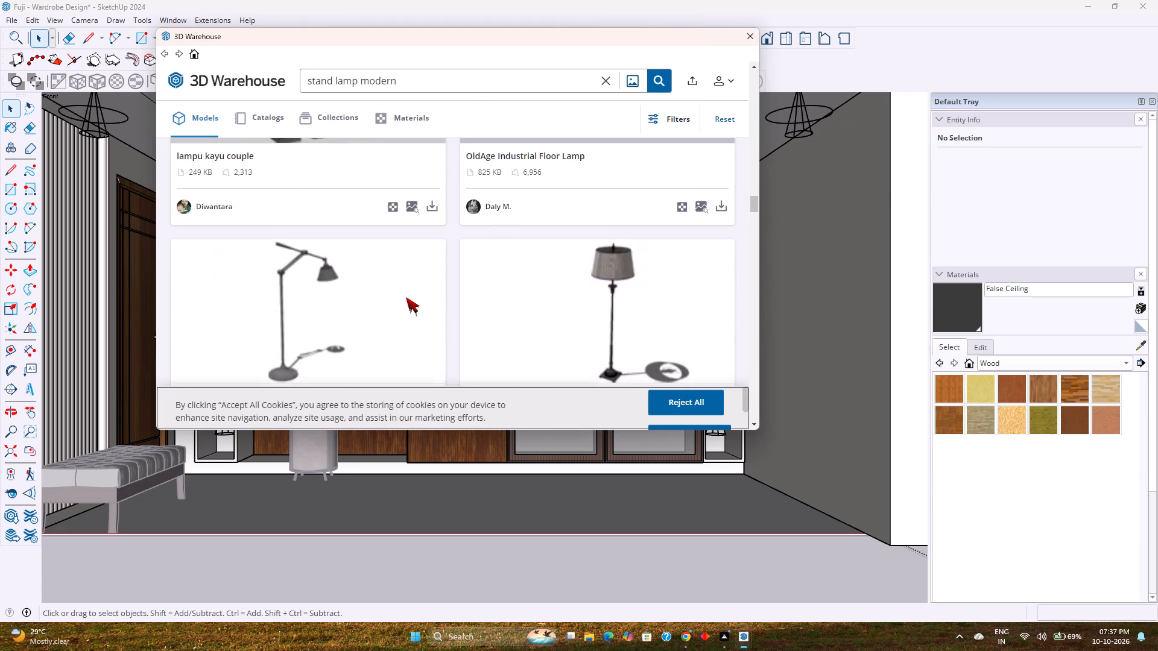
pyautogui.scroll(-10, 406, 297)
pyautogui.scroll(1, 408, 296)
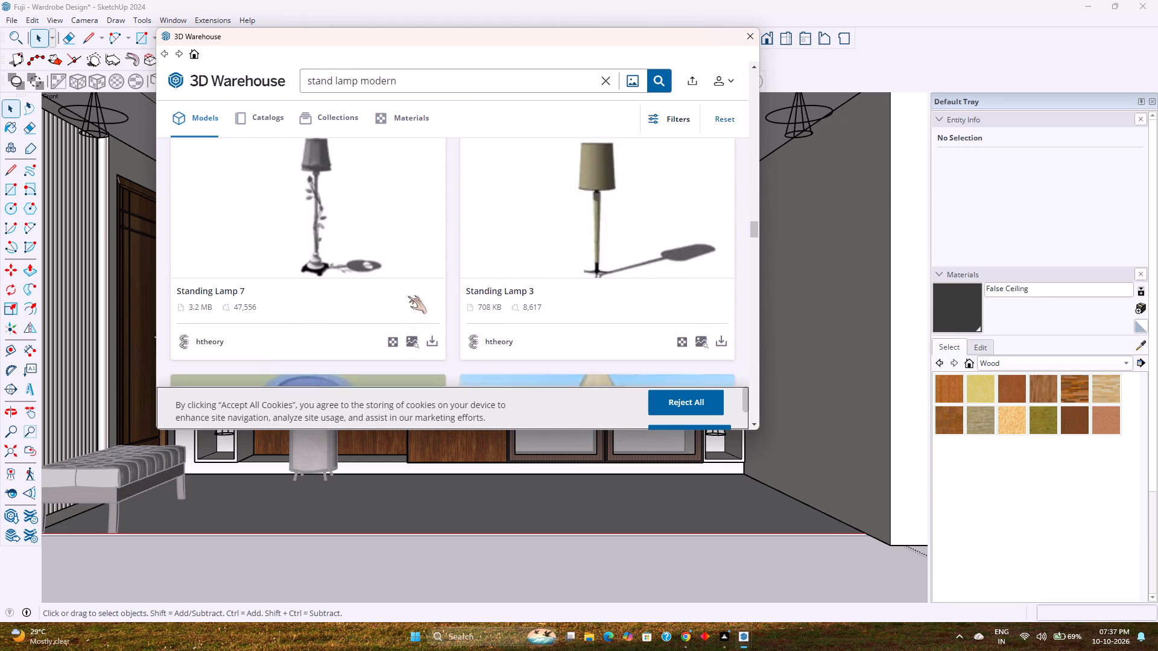
pyautogui.scroll(-4, 408, 296)
pyautogui.scroll(4, 408, 296)
pyautogui.scroll(-1, 408, 296)
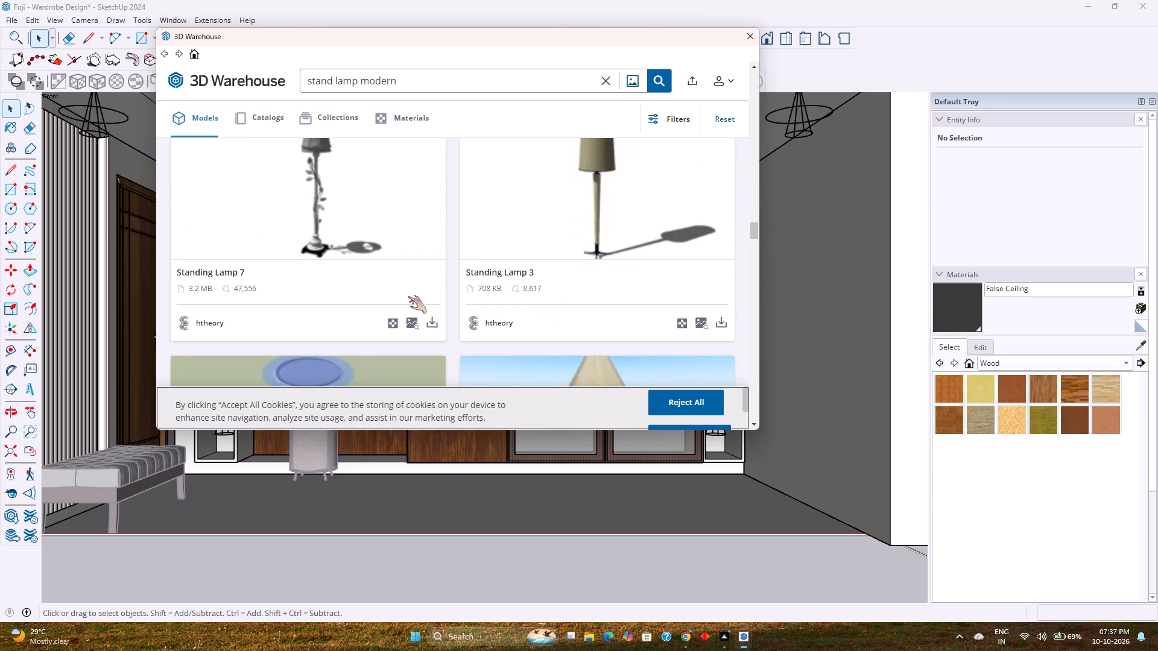
pyautogui.scroll(1, 408, 296)
pyautogui.scroll(-1, 408, 296)
pyautogui.scroll(1, 408, 296)
pyautogui.scroll(-2, 408, 296)
pyautogui.scroll(15, 408, 296)
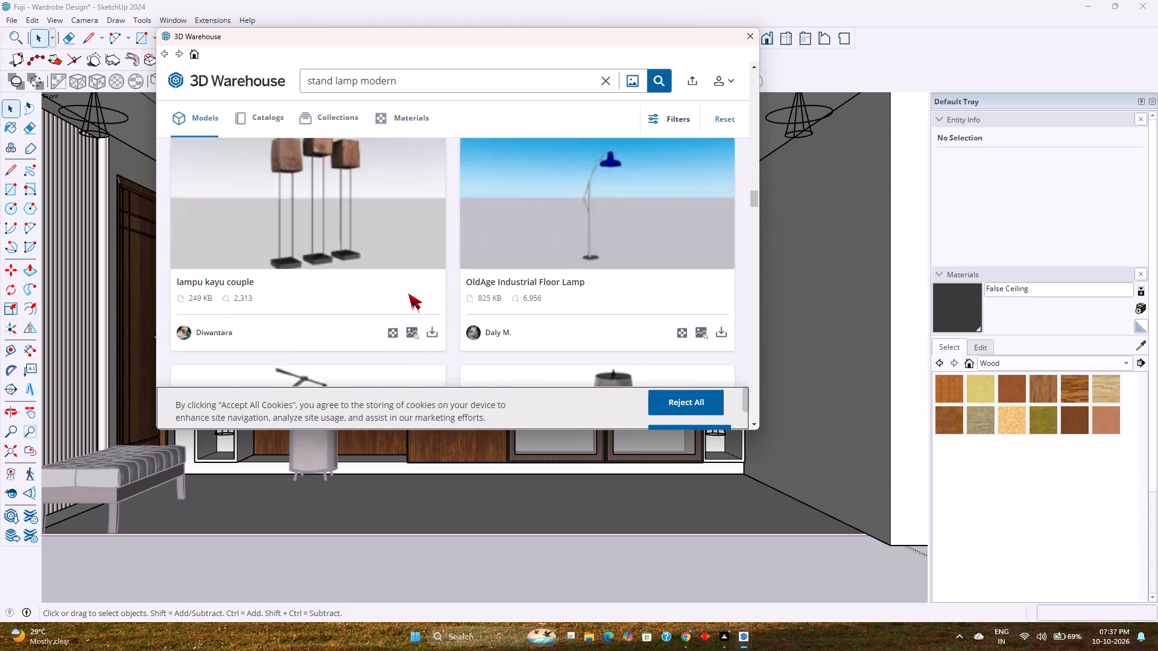
pyautogui.scroll(14, 408, 294)
pyautogui.scroll(-4, 408, 294)
pyautogui.scroll(5, 406, 301)
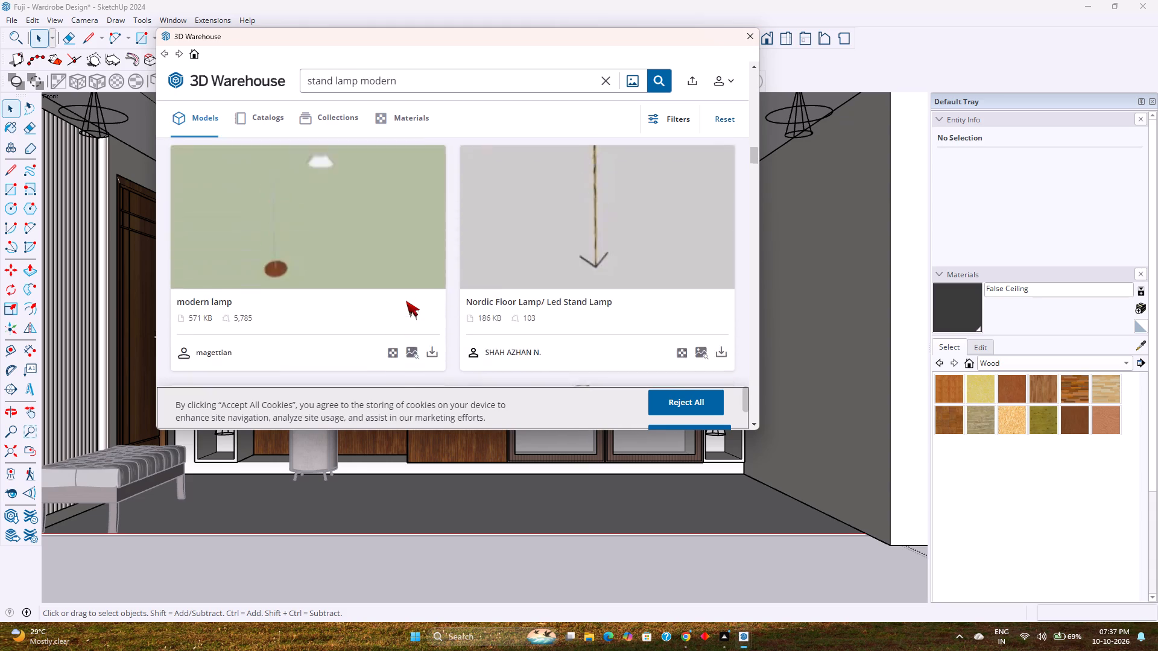
pyautogui.scroll(12, 406, 301)
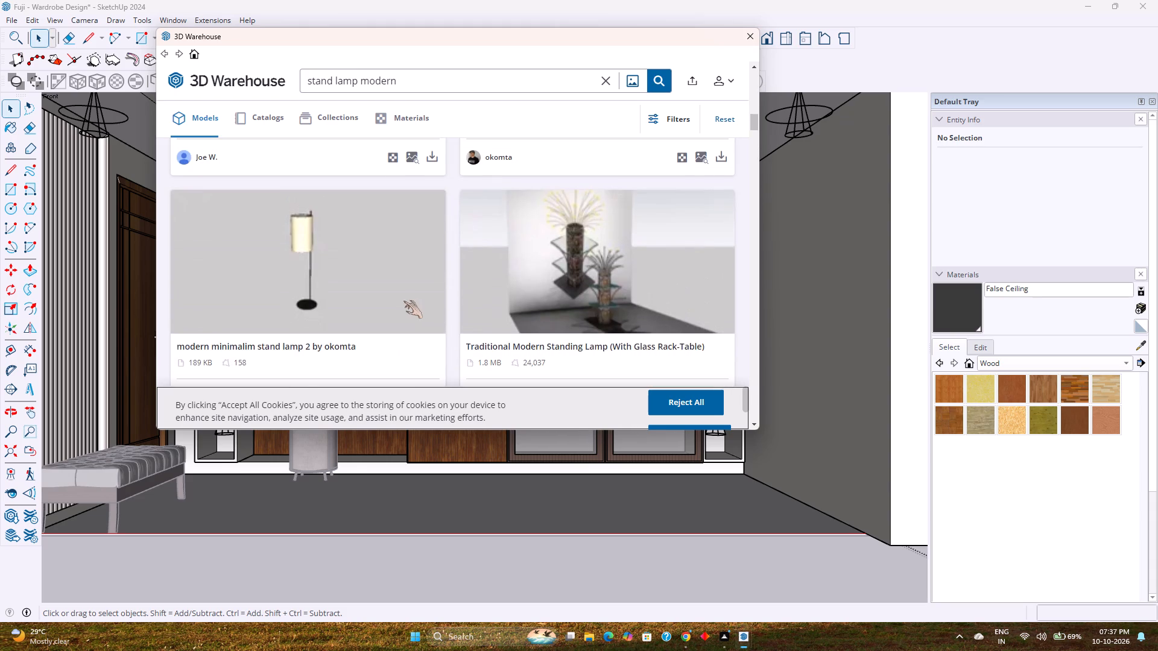
# Load the "modern minimalim stand lamp 2" model and place it on the floor in the corner beside the glass-door wardrobe.
pyautogui.scroll(-1, 403, 301)
pyautogui.click(431, 333)
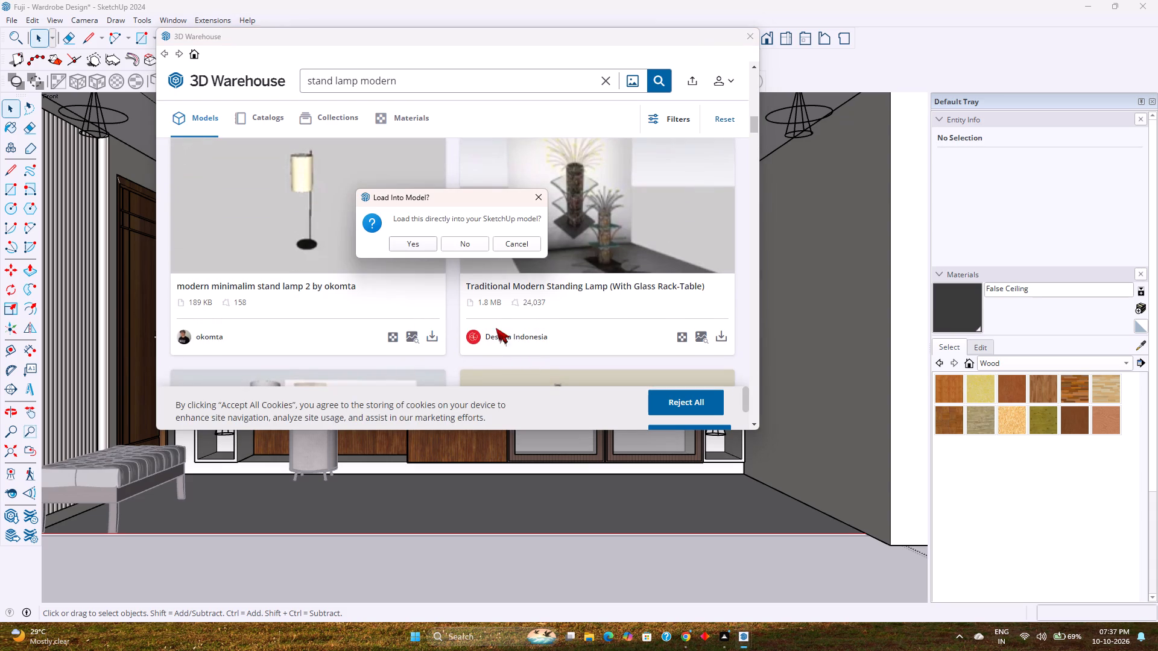
pyautogui.click(422, 247)
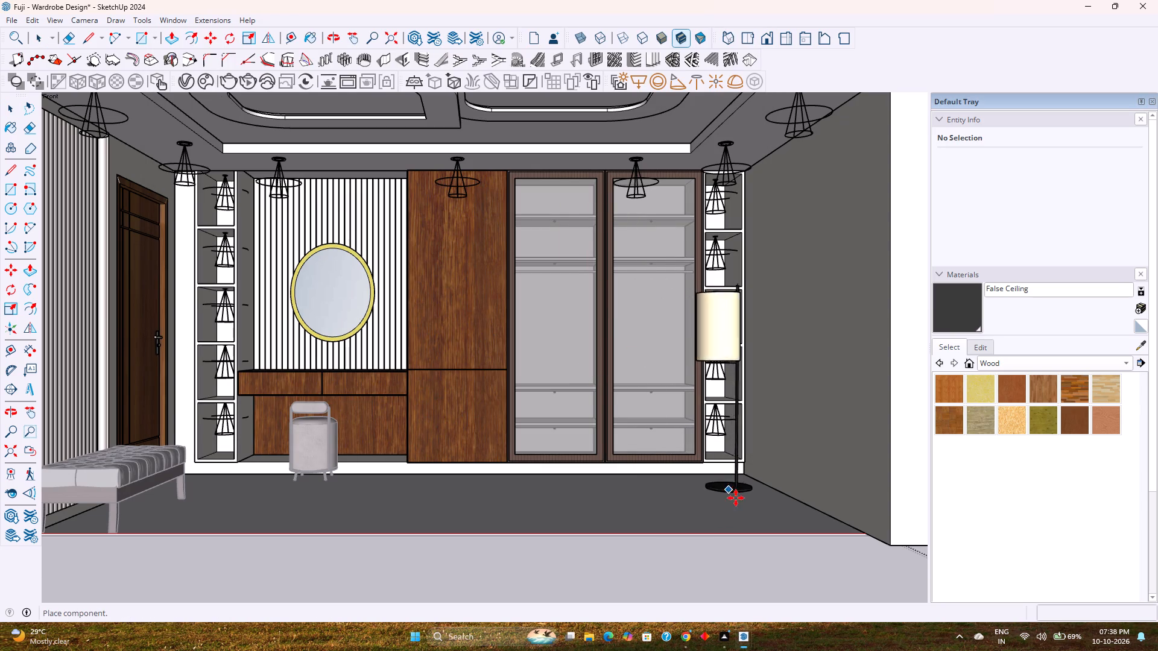
pyautogui.moveTo(736, 498); pyautogui.dragTo(765, 547, button='middle')
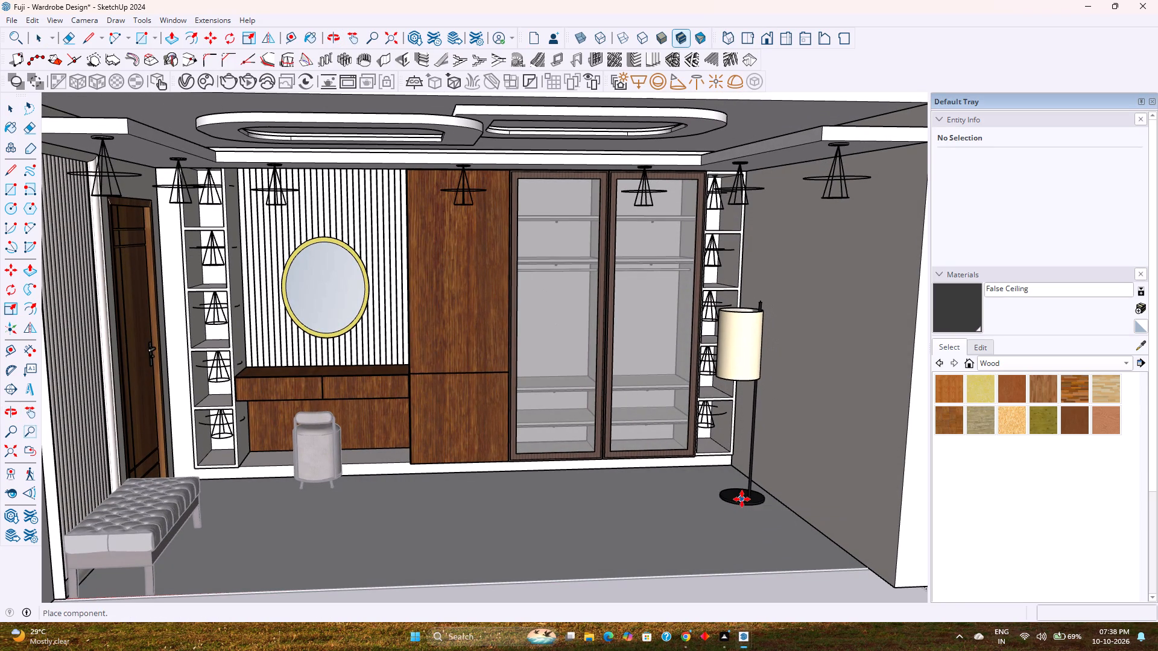
pyautogui.click(753, 508)
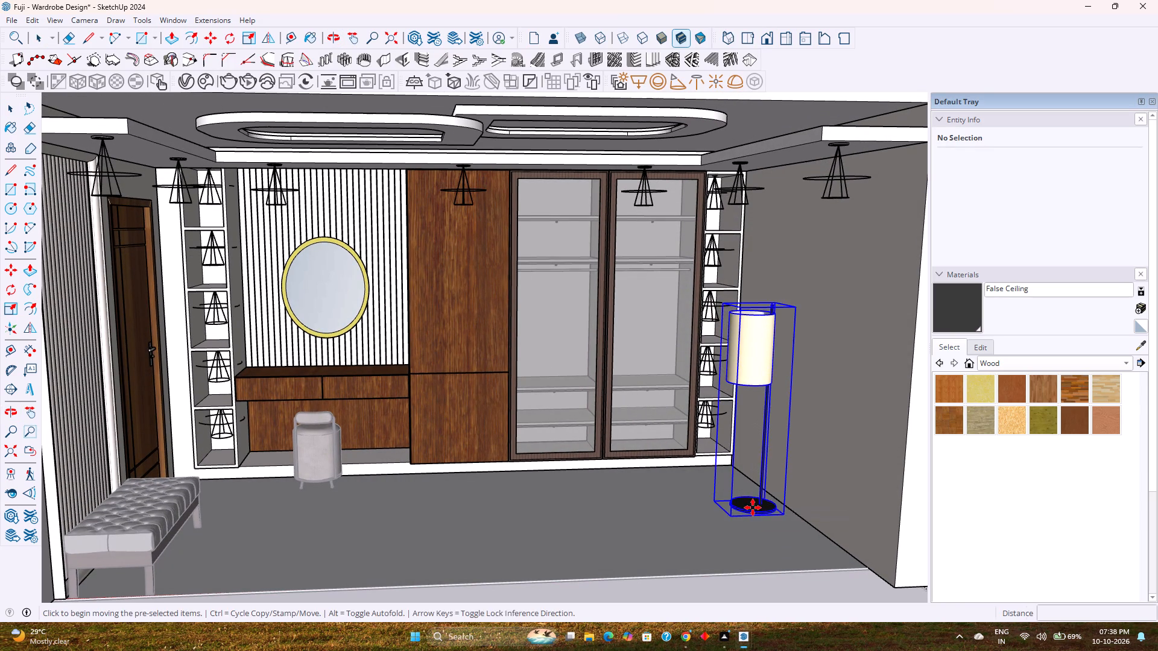
# Scale the standing lamp uniformly to about 0.86, and stretch its height by a factor of about 1.09.
pyautogui.press('s')
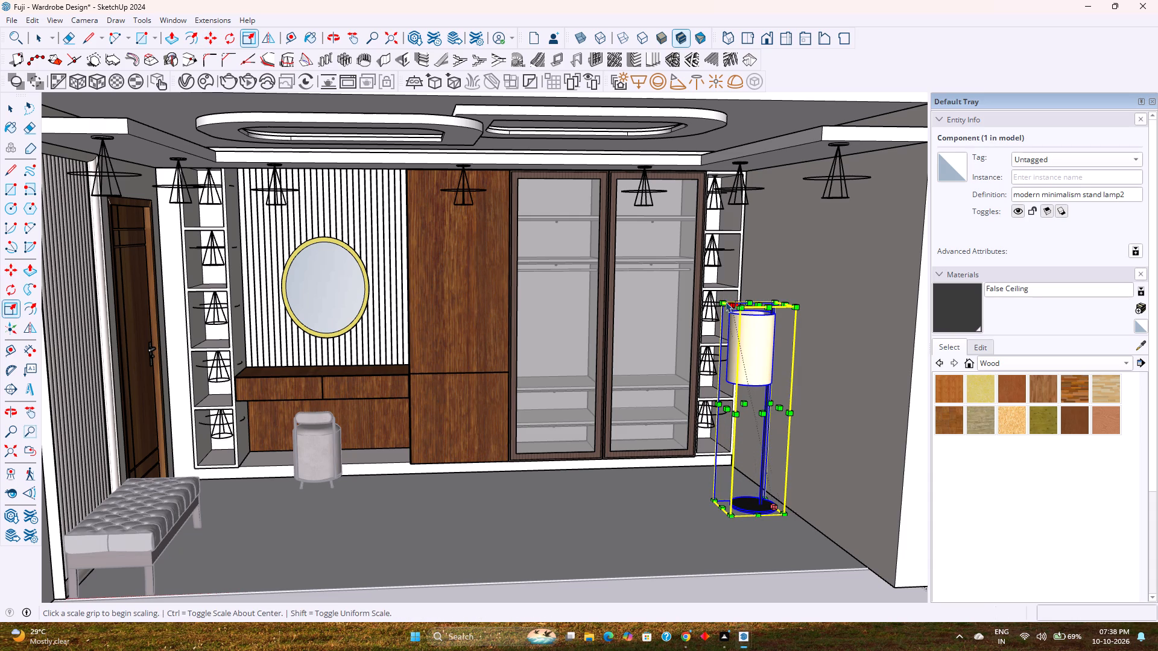
pyautogui.click(730, 301)
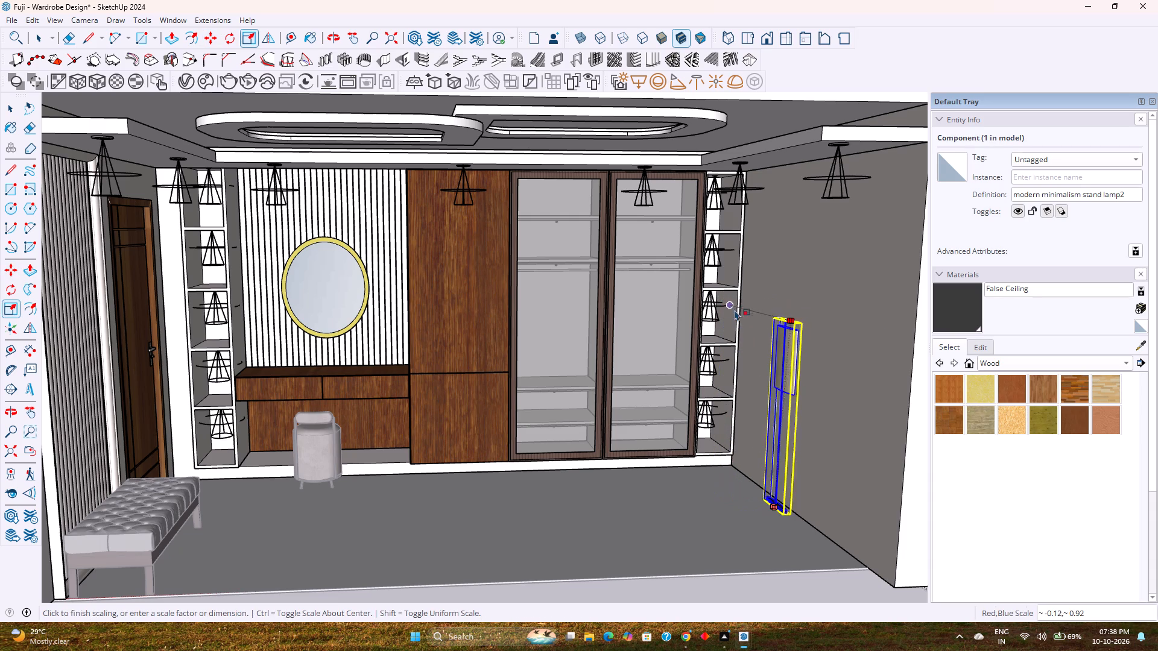
pyautogui.press('Escape')
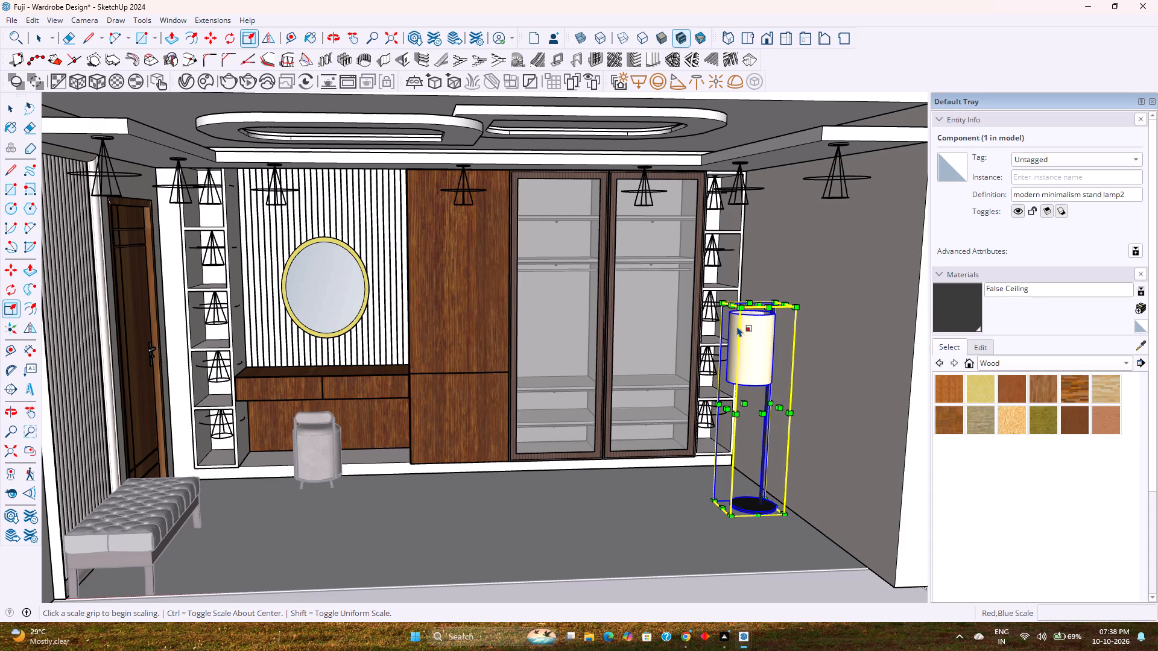
pyautogui.click(724, 301)
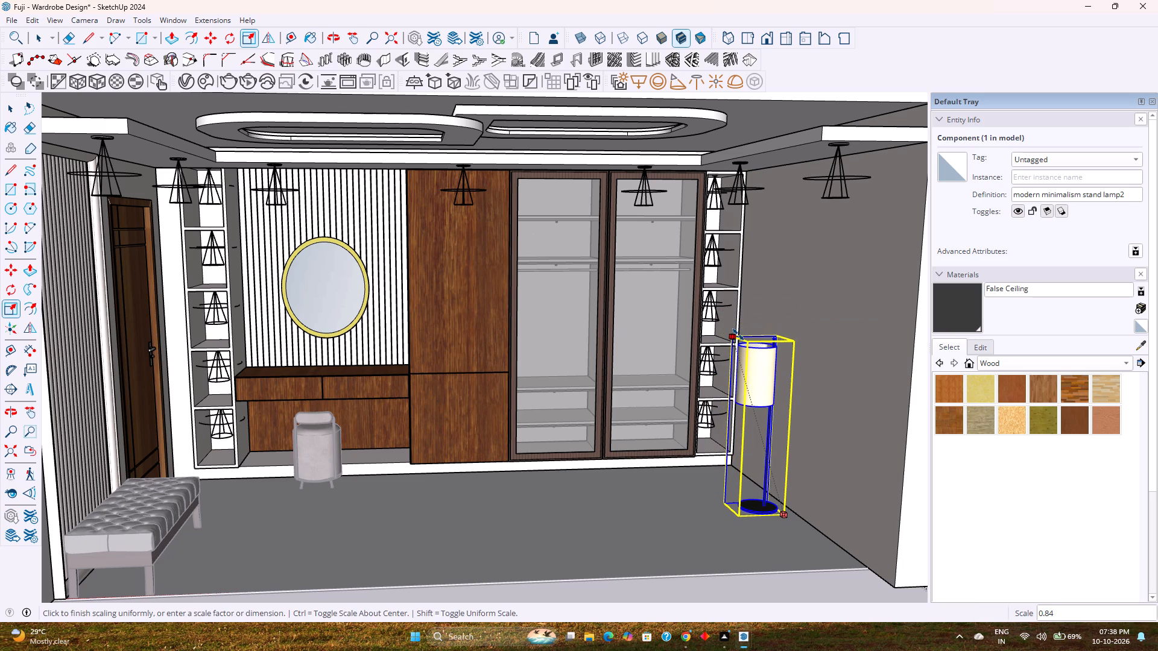
pyautogui.click(738, 330)
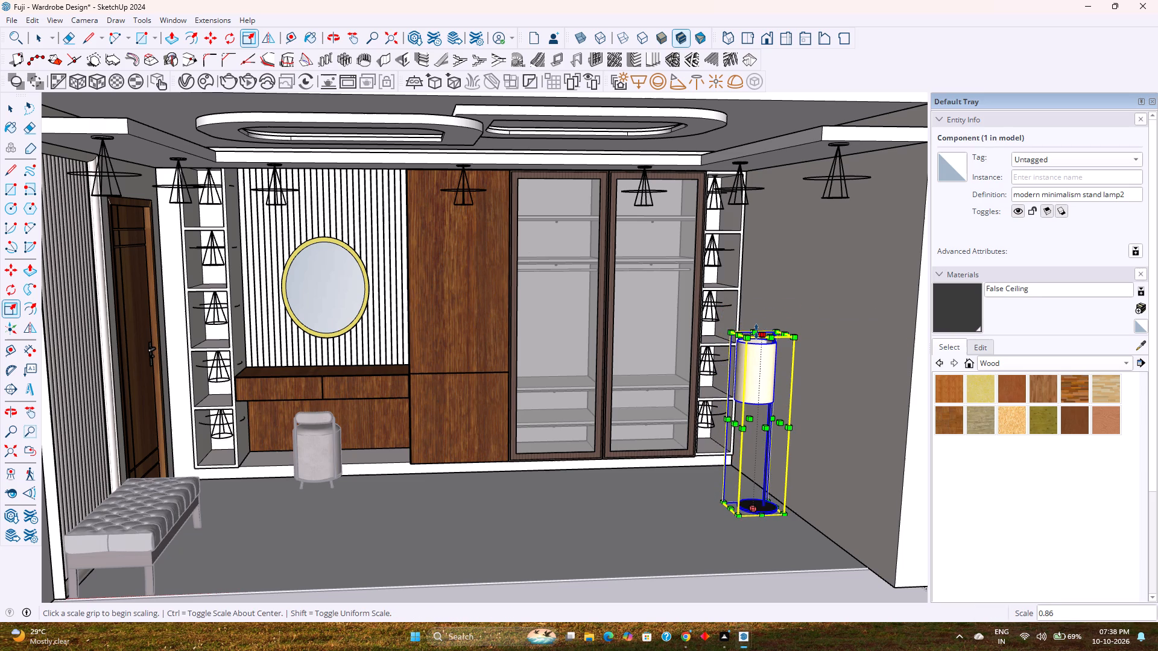
pyautogui.click(756, 332)
pyautogui.click(759, 318)
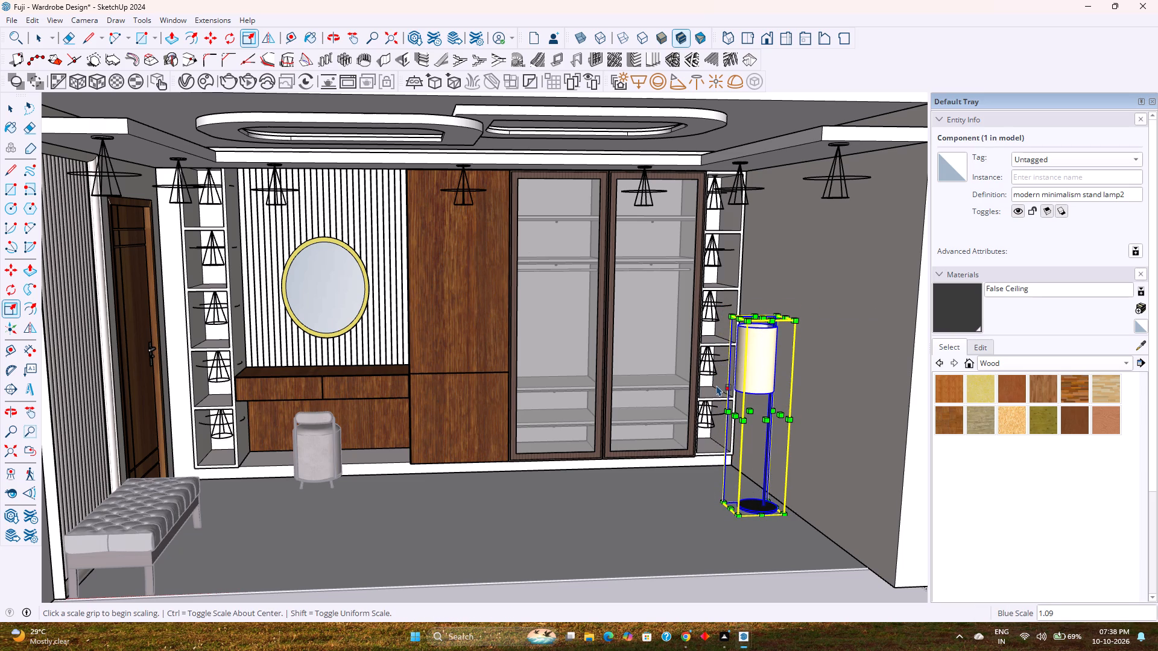
pyautogui.press('space')
# Lengthen the lampshade group inside the standing lamp component by scaling its bottom face downward.
pyautogui.doubleClick(764, 366)
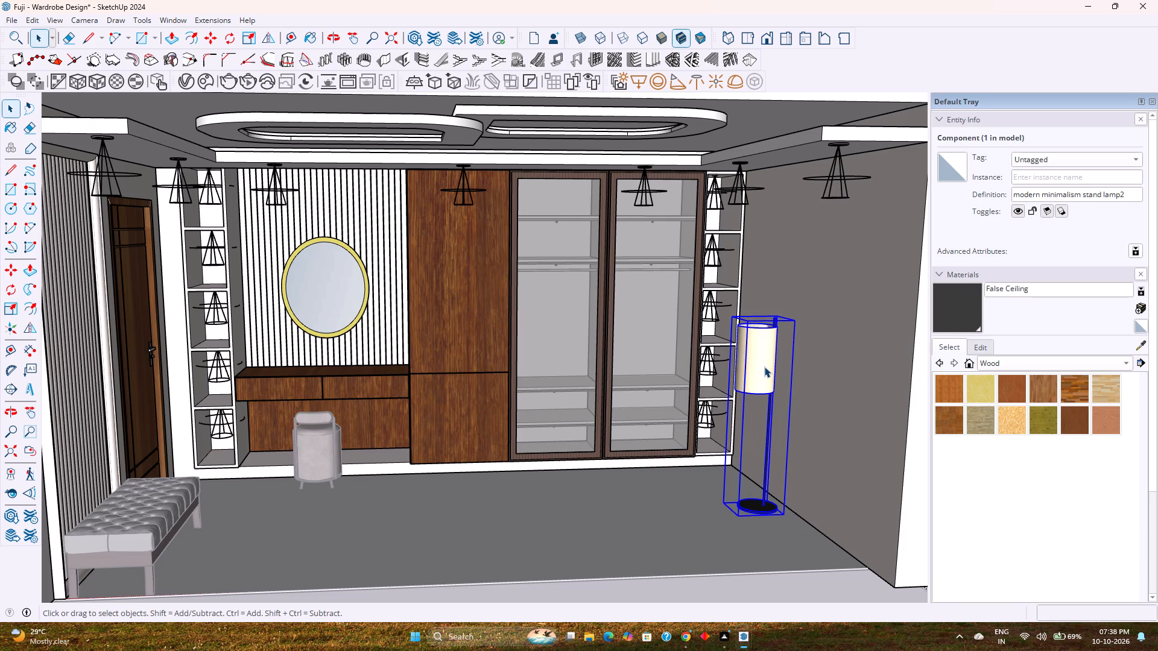
pyautogui.click(764, 366)
pyautogui.scroll(7, 758, 394)
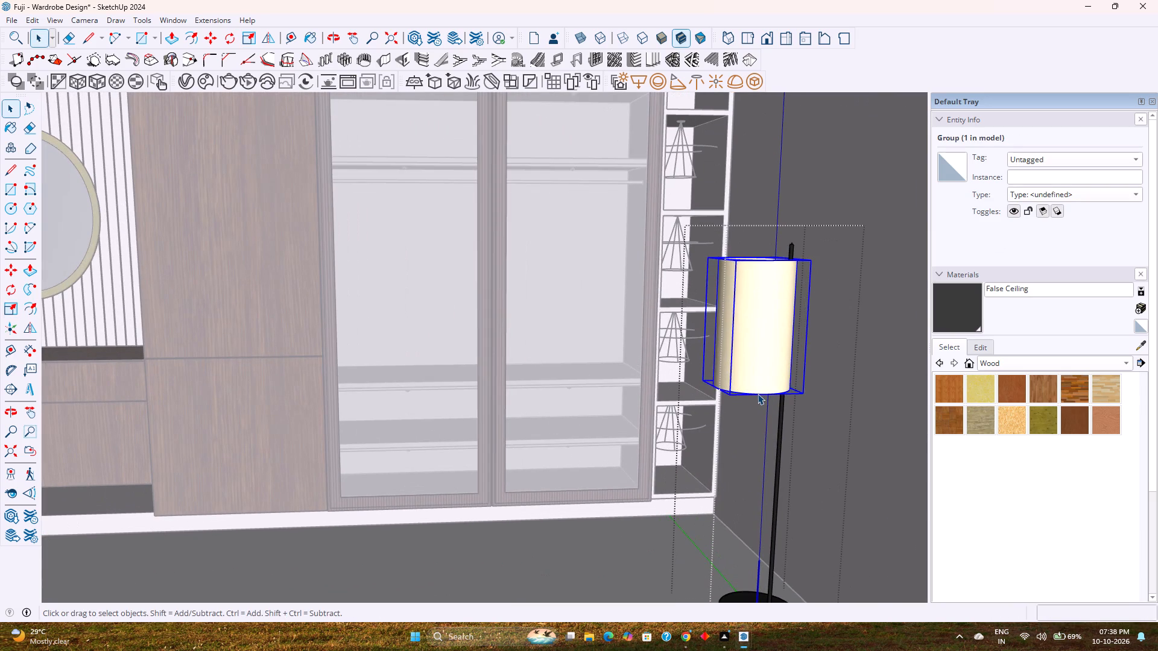
pyautogui.press('s')
pyautogui.moveTo(757, 405); pyautogui.dragTo(727, 291, button='middle')
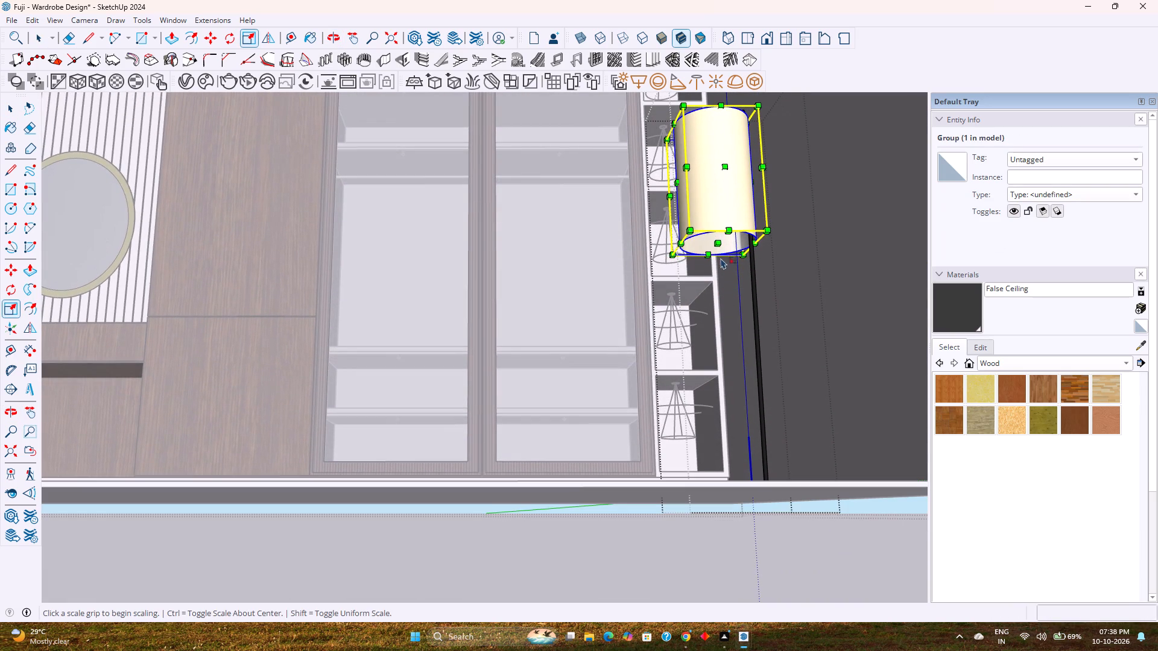
pyautogui.click(720, 245)
pyautogui.click(726, 283)
pyautogui.press('space')
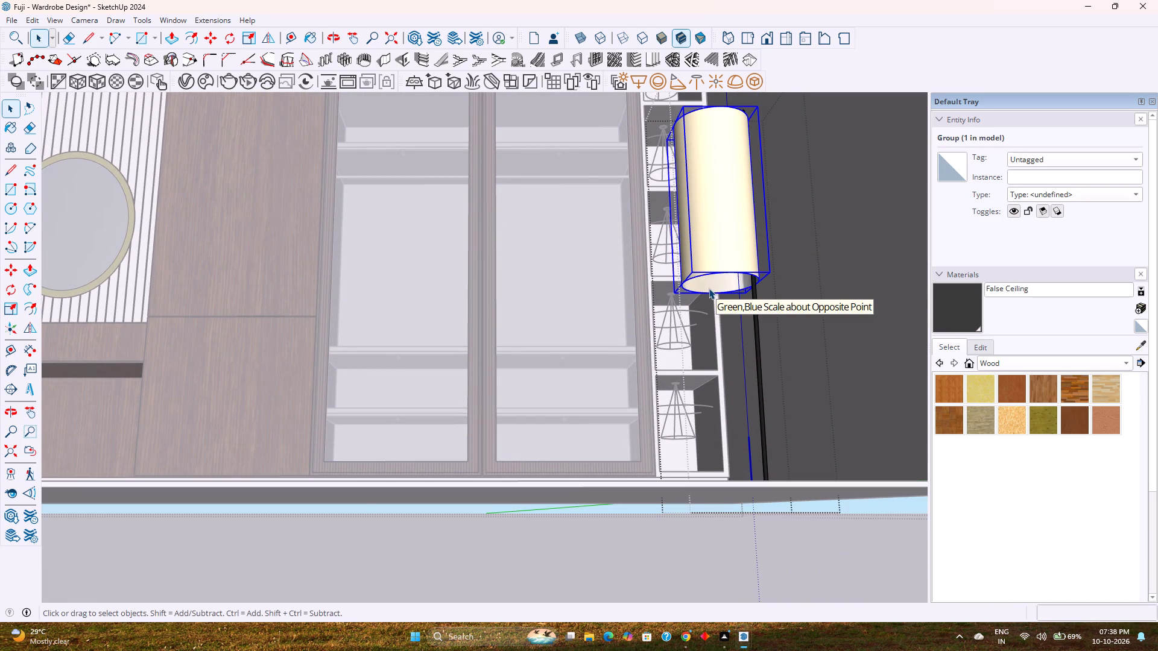
pyautogui.press('Escape')
pyautogui.press('Escape')
# Frame the wardrobe wall and standing lamp straight-on in the standard right view, and start an interactive V-Ray render.
pyautogui.scroll(-1, 709, 288)
pyautogui.moveTo(709, 289); pyautogui.dragTo(716, 342, button='middle')
pyautogui.scroll(-6, 716, 342)
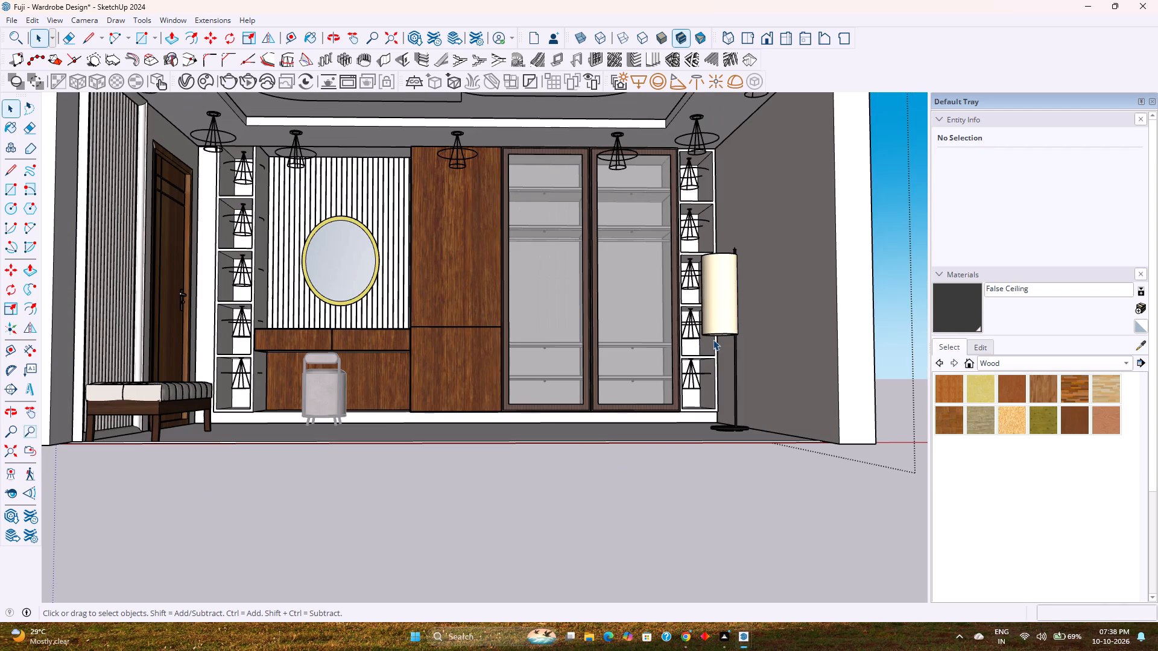
pyautogui.click(781, 39)
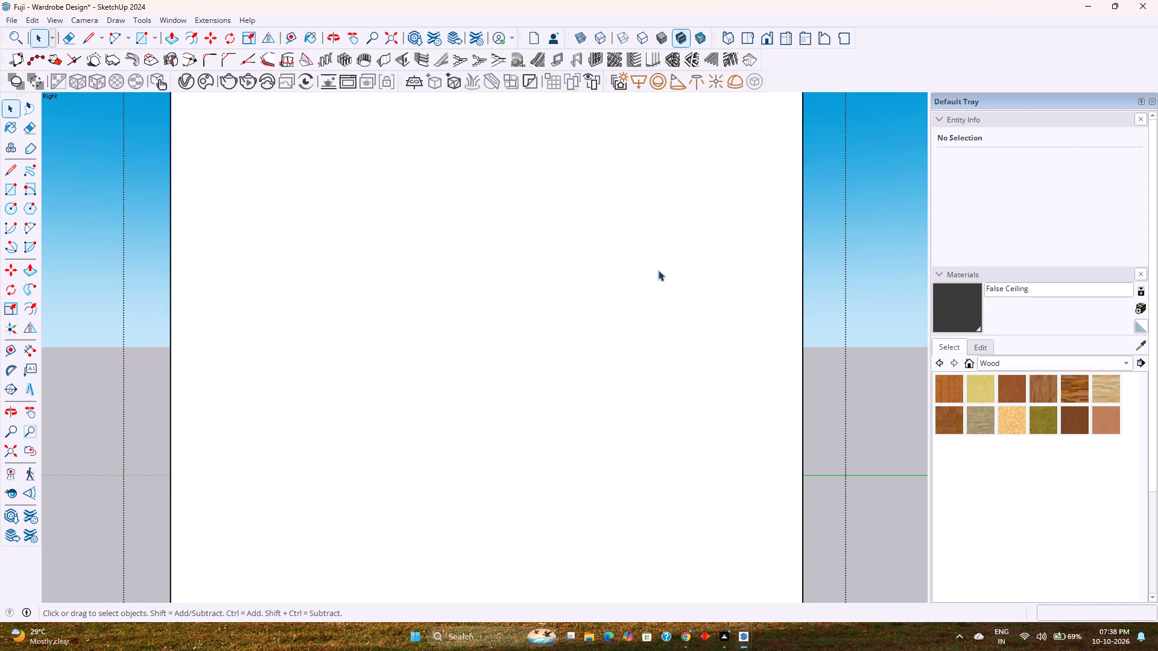
pyautogui.press('Escape')
pyautogui.click(788, 41)
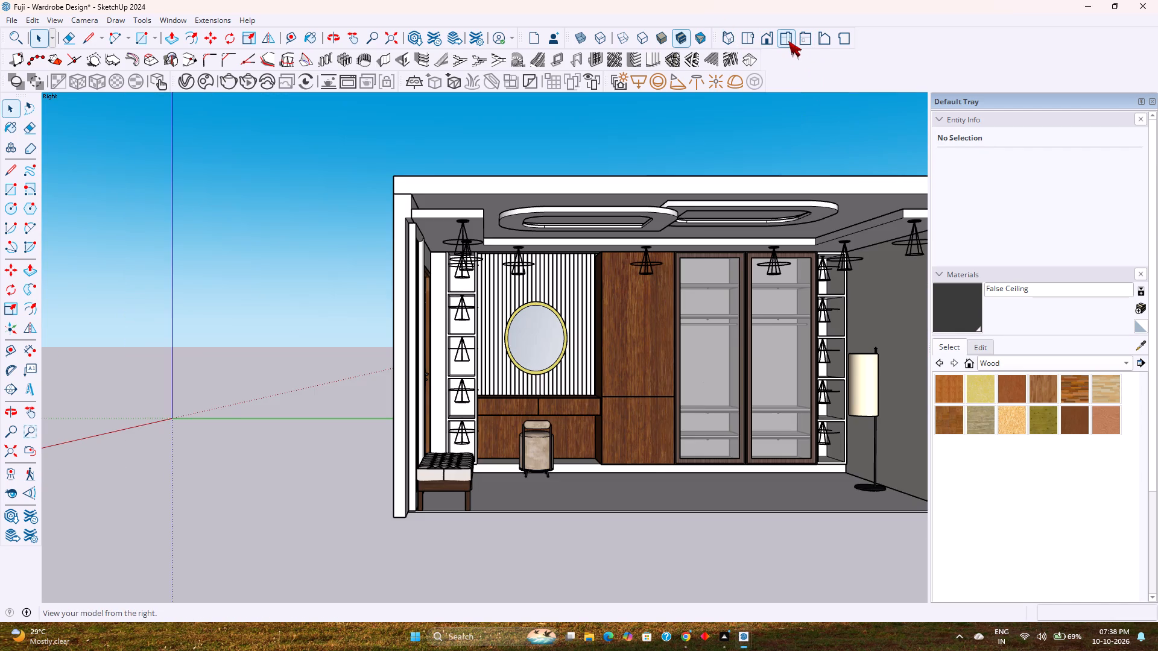
pyautogui.keyDown('shift'); pyautogui.moveTo(726, 339); pyautogui.dragTo(604, 339, button='middle'); pyautogui.keyUp('shift')
pyautogui.scroll(1, 583, 350)
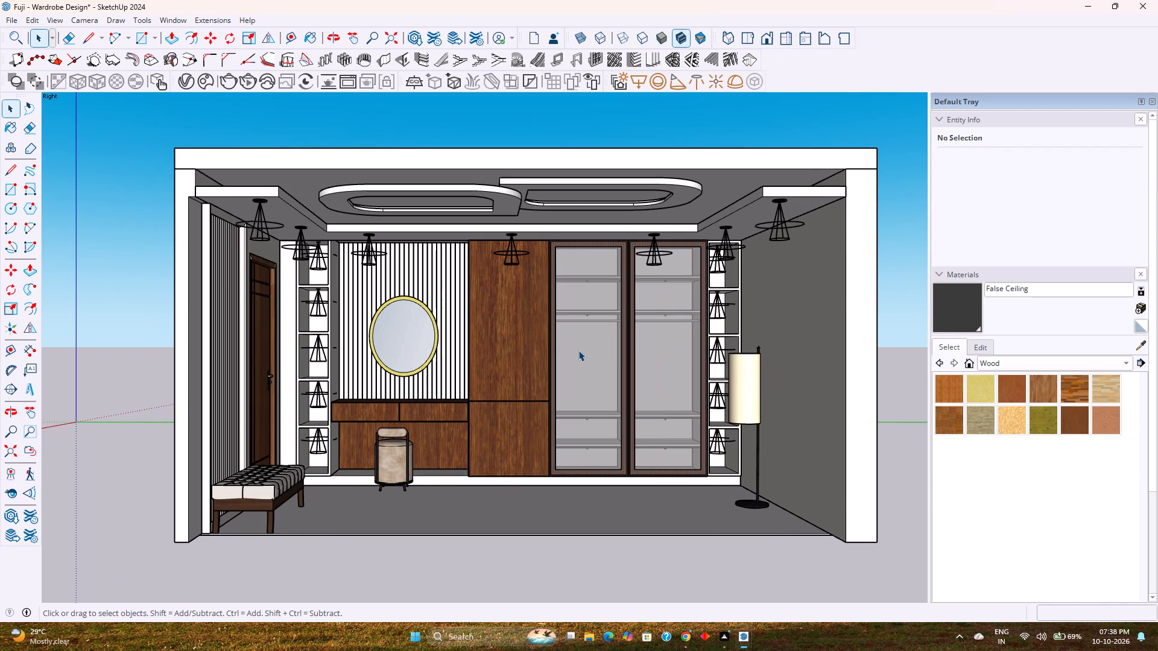
pyautogui.click(791, 39)
pyautogui.scroll(1, 539, 318)
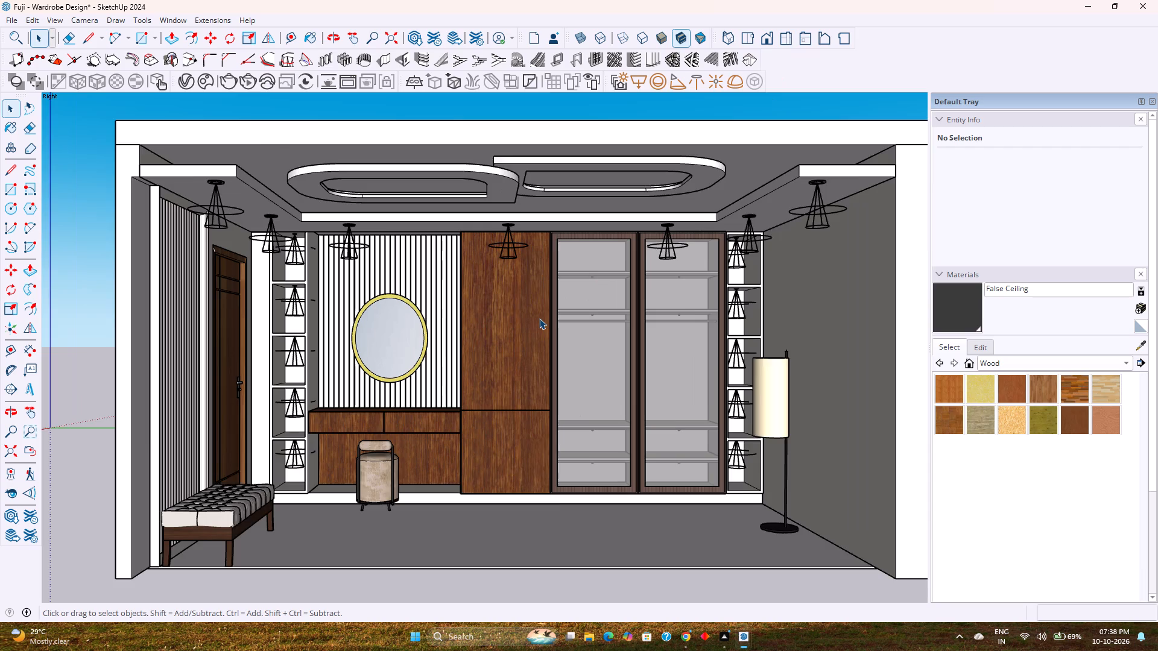
pyautogui.scroll(1, 539, 318)
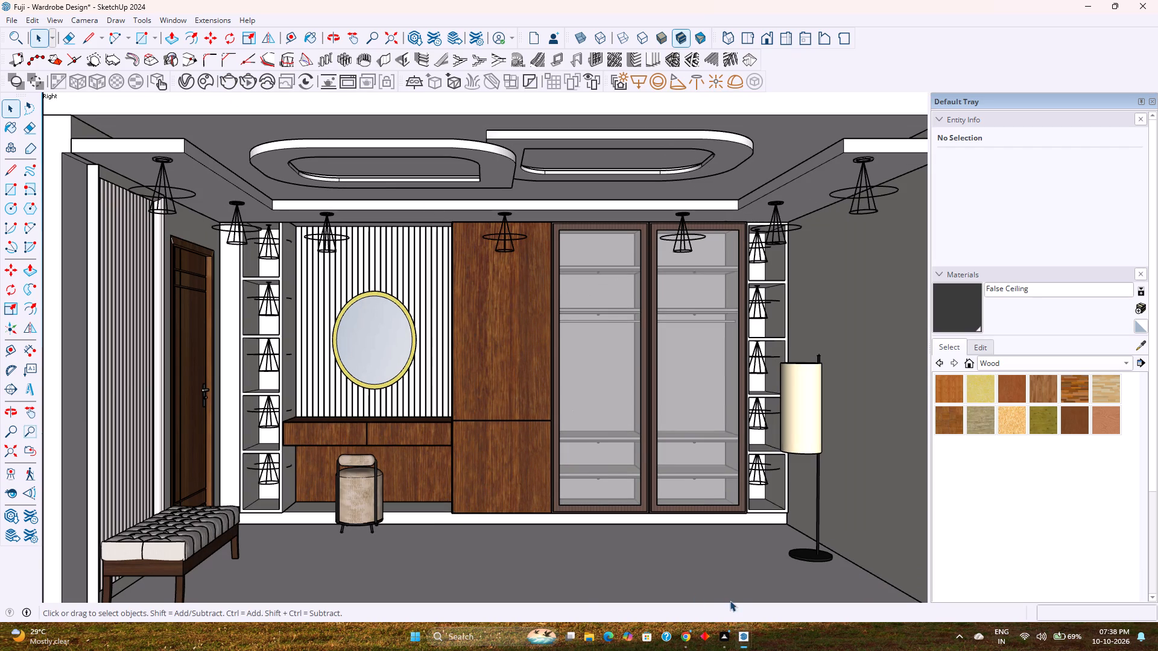
pyautogui.click(764, 596)
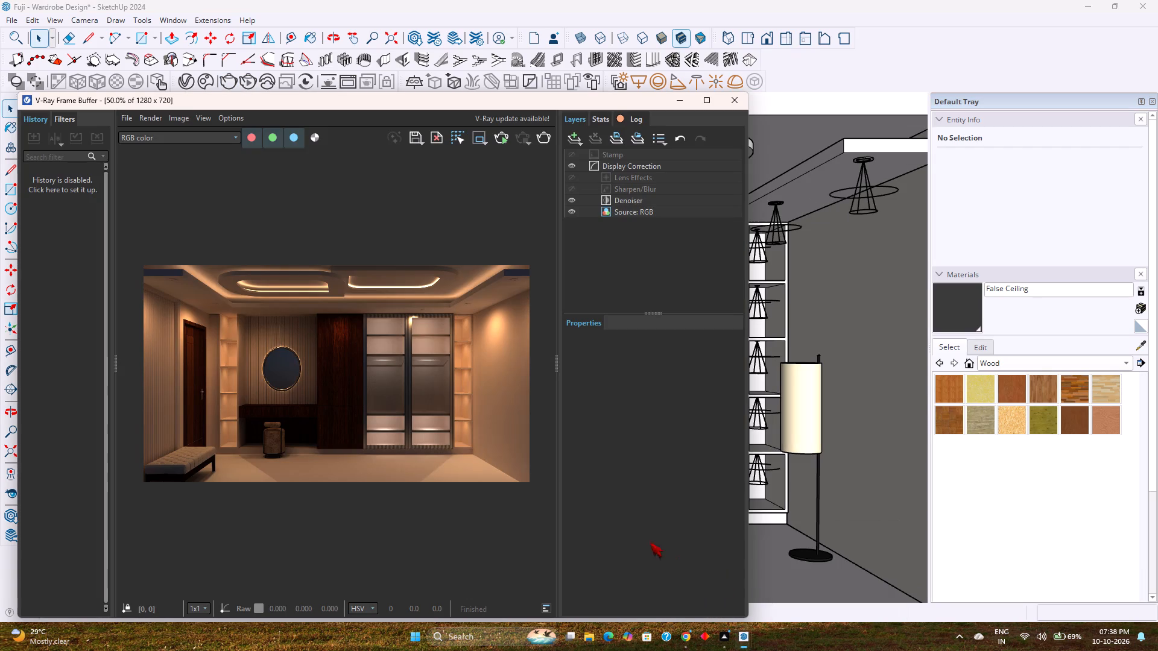
pyautogui.click(499, 138)
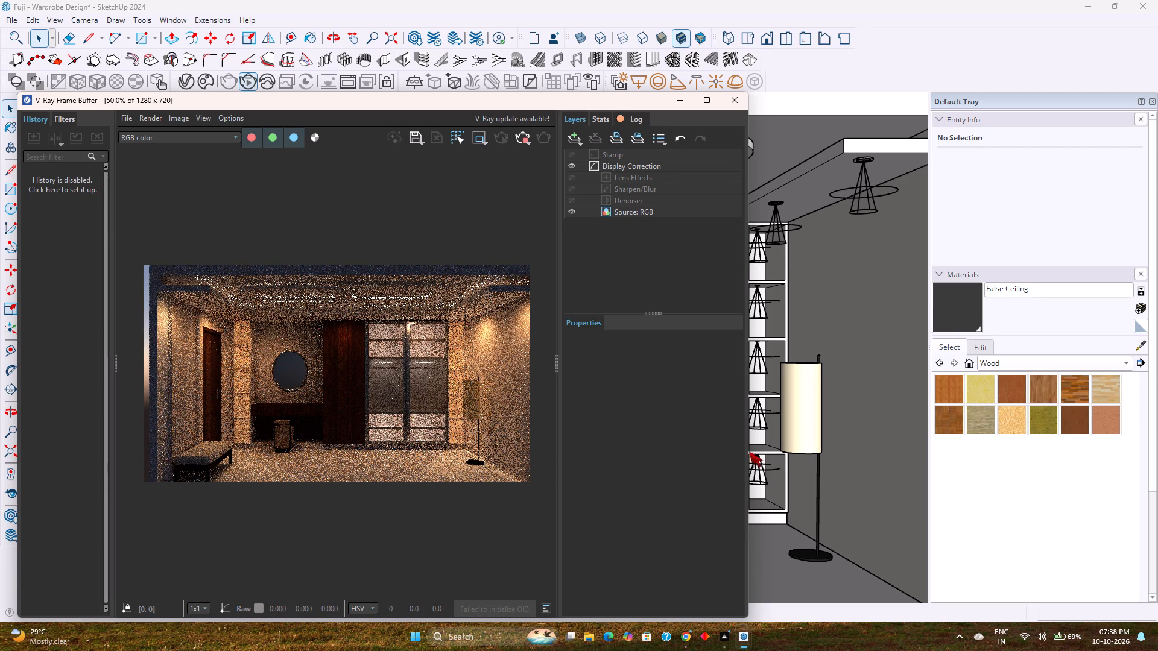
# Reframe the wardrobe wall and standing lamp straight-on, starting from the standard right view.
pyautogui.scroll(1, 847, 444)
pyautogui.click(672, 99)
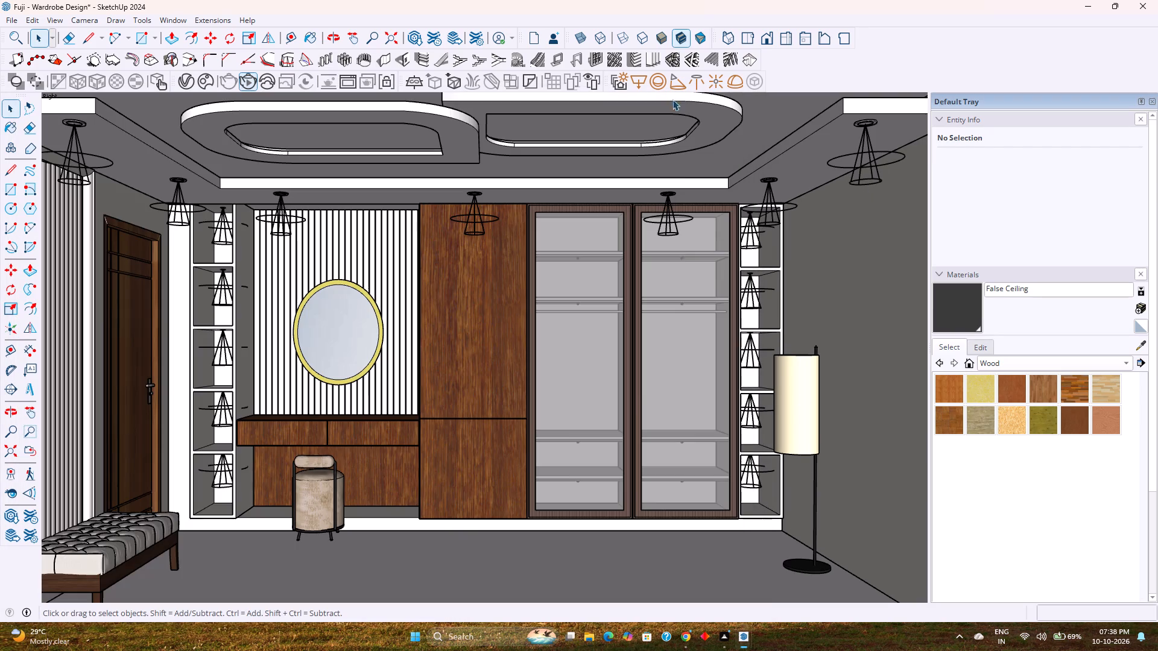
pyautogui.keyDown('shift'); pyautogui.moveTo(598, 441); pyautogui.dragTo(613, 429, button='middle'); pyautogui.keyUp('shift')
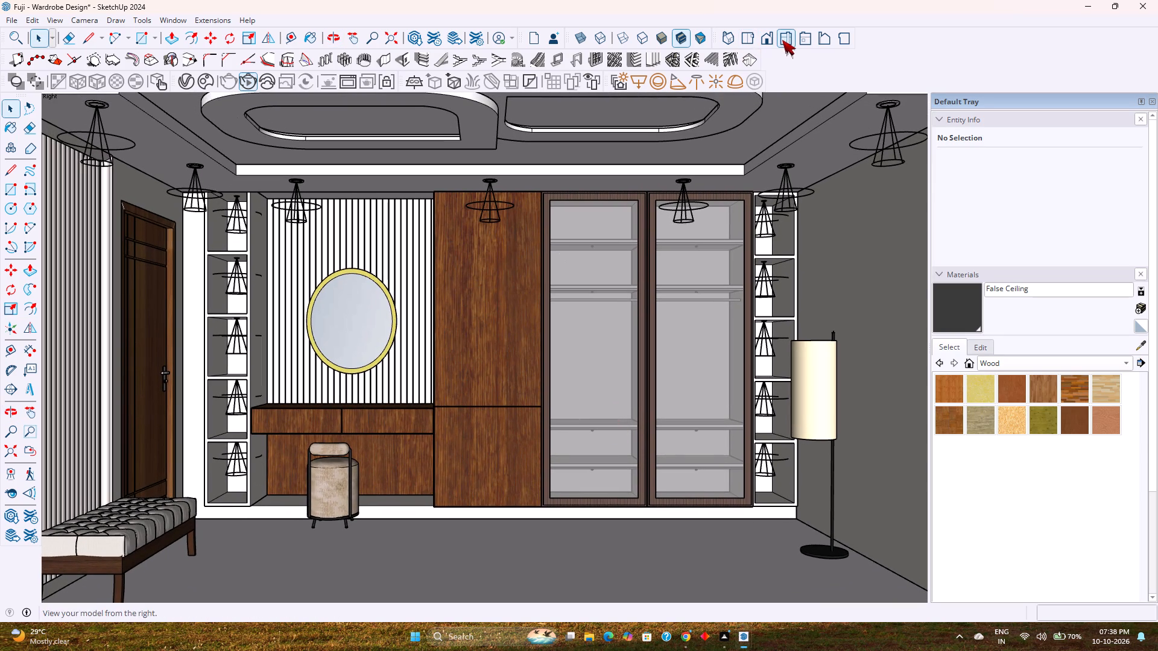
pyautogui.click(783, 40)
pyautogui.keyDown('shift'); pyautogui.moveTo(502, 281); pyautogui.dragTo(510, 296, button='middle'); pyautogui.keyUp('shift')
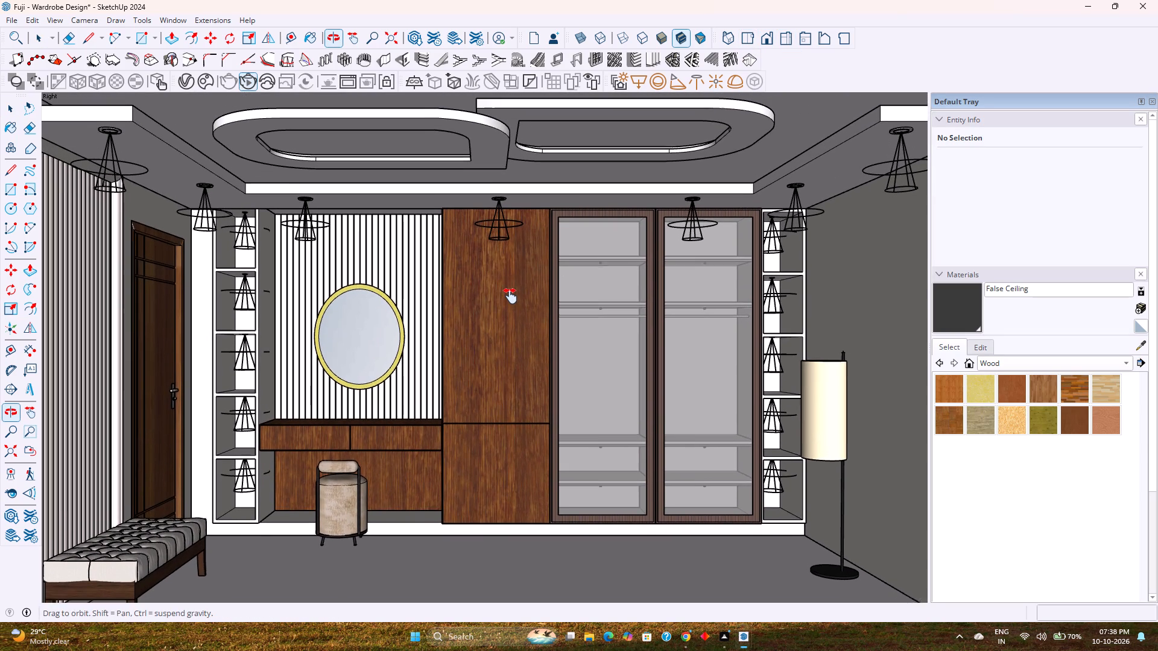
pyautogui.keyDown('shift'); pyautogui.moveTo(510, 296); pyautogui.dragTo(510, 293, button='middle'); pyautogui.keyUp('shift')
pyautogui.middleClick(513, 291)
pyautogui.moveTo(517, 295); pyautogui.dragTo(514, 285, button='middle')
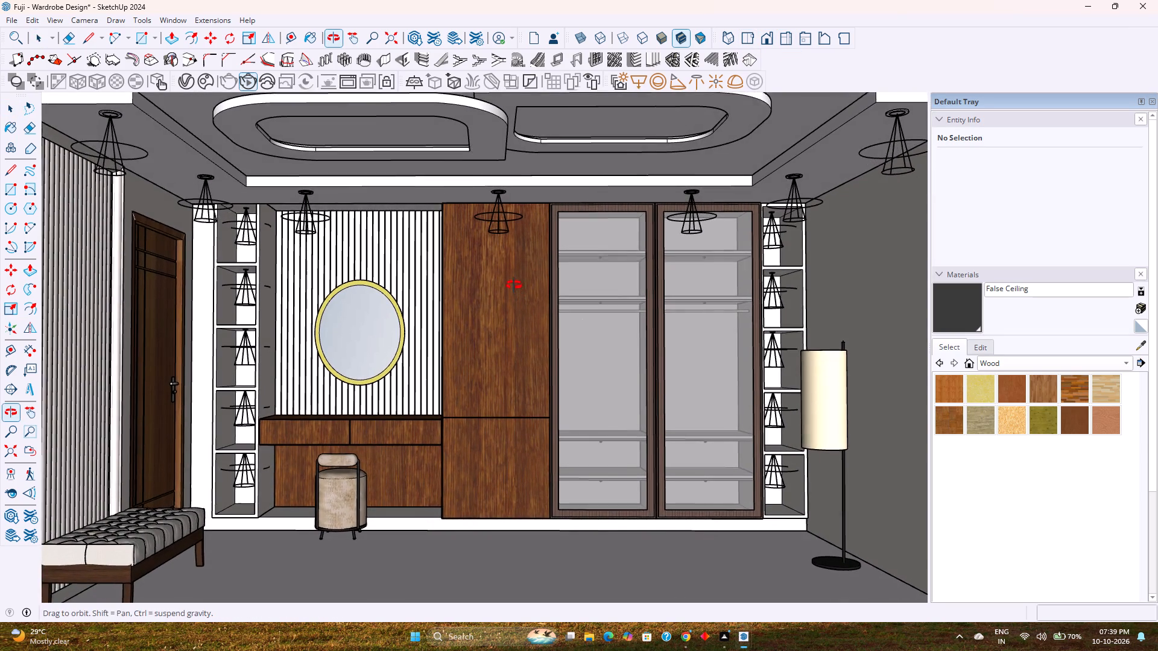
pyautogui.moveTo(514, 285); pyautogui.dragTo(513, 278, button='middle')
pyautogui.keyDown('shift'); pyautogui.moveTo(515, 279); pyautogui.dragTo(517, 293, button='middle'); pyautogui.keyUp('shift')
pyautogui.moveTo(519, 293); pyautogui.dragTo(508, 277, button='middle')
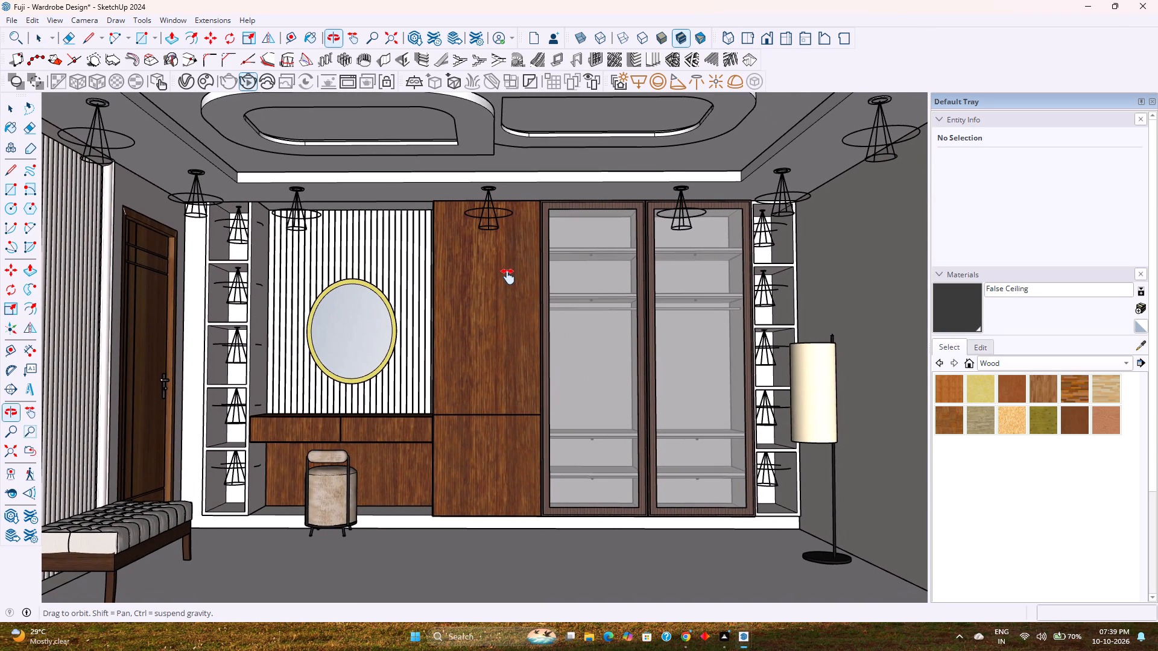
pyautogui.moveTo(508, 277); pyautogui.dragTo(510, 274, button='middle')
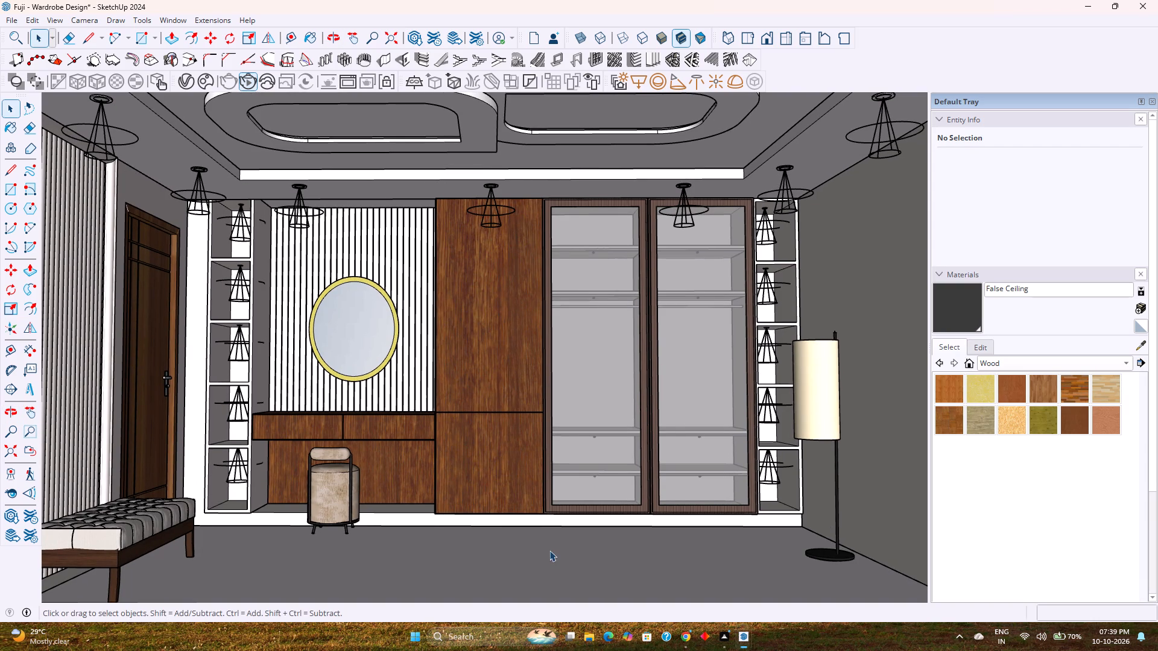
# Open the floor group inside the room group for editing, with the whole floor surface in sight.
pyautogui.doubleClick(549, 550)
pyautogui.click(542, 565)
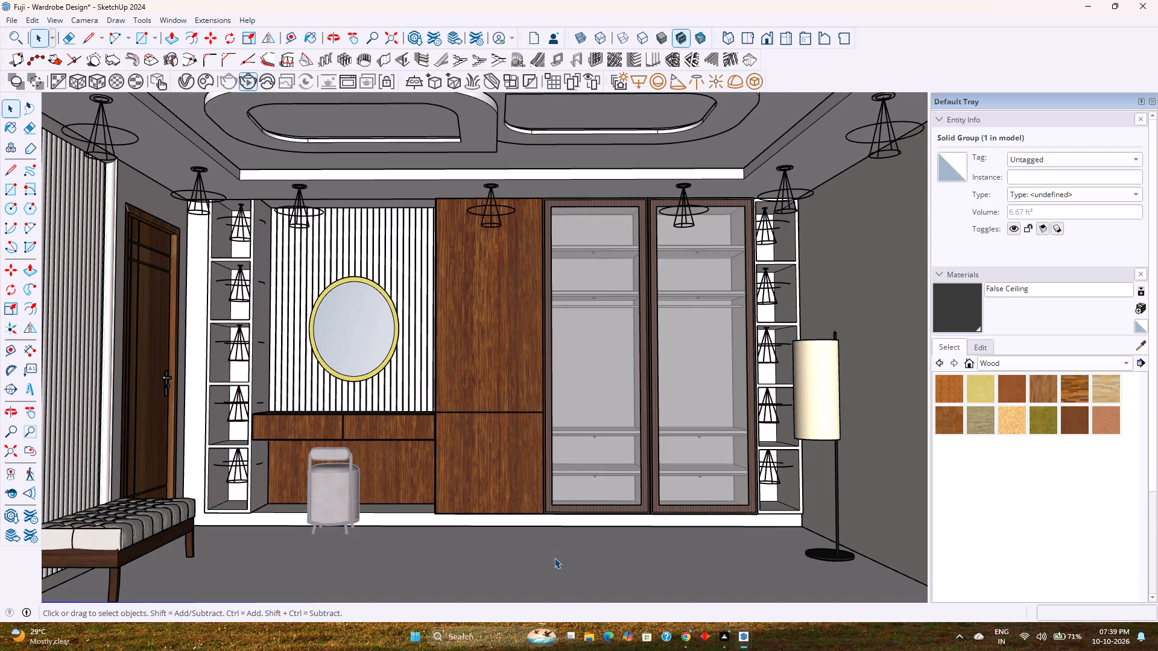
pyautogui.doubleClick(542, 568)
pyautogui.scroll(-2, 555, 552)
pyautogui.keyDown('shift'); pyautogui.moveTo(557, 537); pyautogui.dragTo(533, 380, button='middle'); pyautogui.keyUp('shift')
pyautogui.keyDown('shift'); pyautogui.scroll(-1, 538, 416); pyautogui.keyUp('shift')
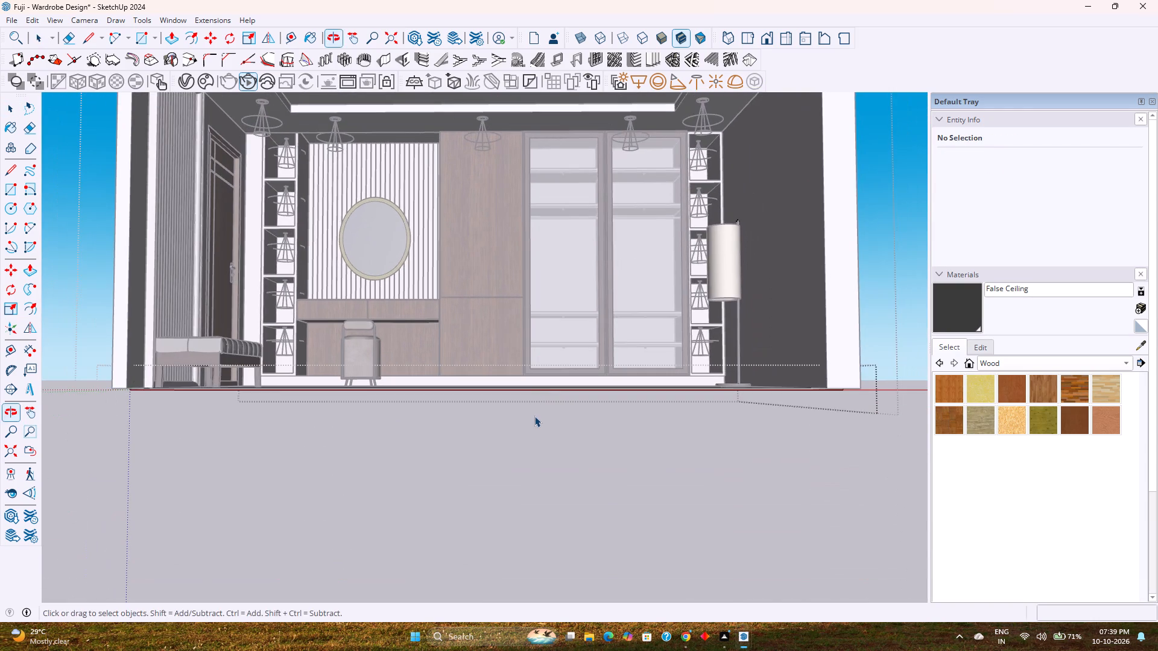
pyautogui.moveTo(534, 418); pyautogui.dragTo(543, 474, button='middle')
pyautogui.press('Escape')
pyautogui.click(504, 427)
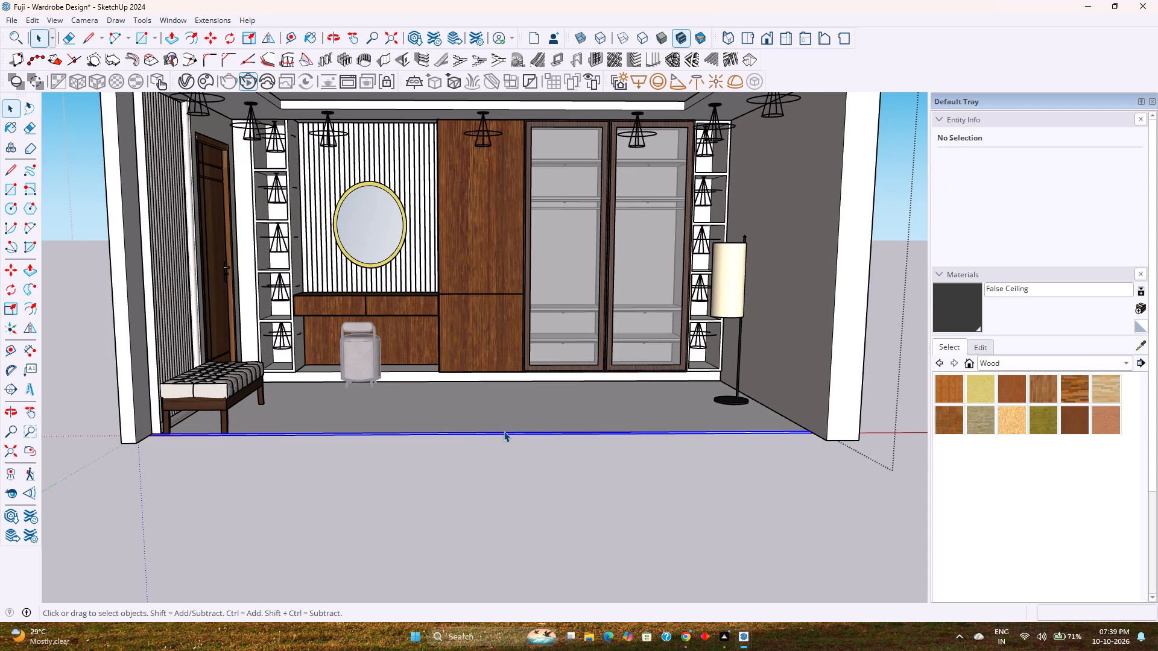
pyautogui.doubleClick(504, 431)
pyautogui.scroll(4, 504, 431)
pyautogui.moveTo(505, 430); pyautogui.dragTo(518, 514, button='middle')
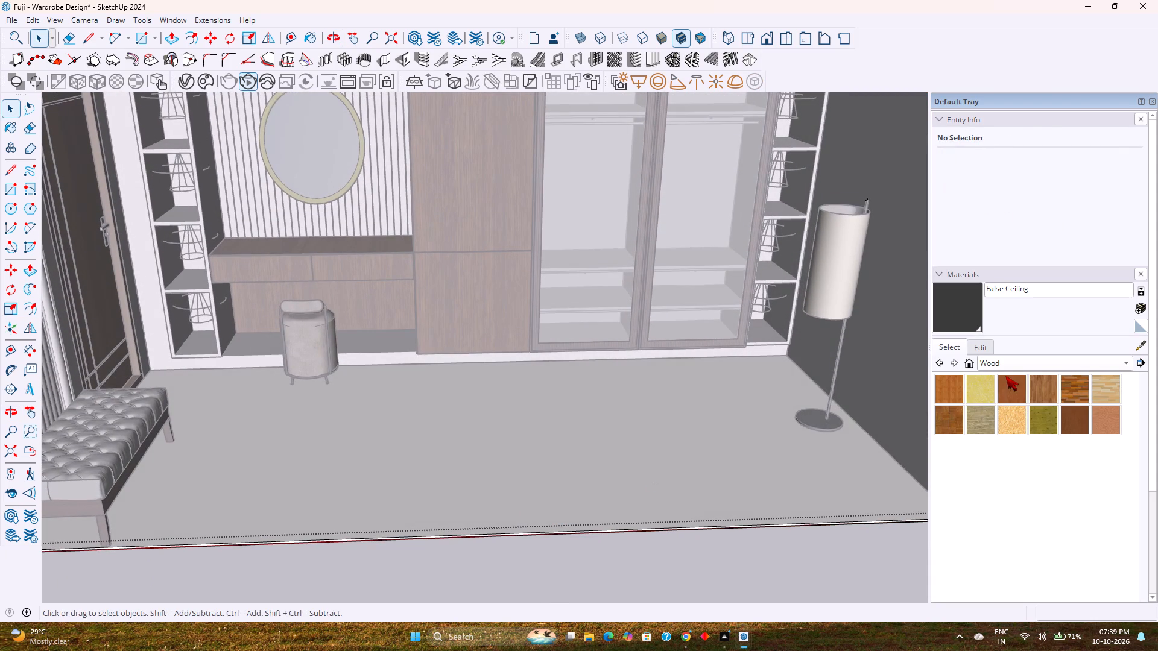
# Paint the floor face with the Marble Carrara Gold Floor Tile material from the Tile collection.
pyautogui.click(1006, 366)
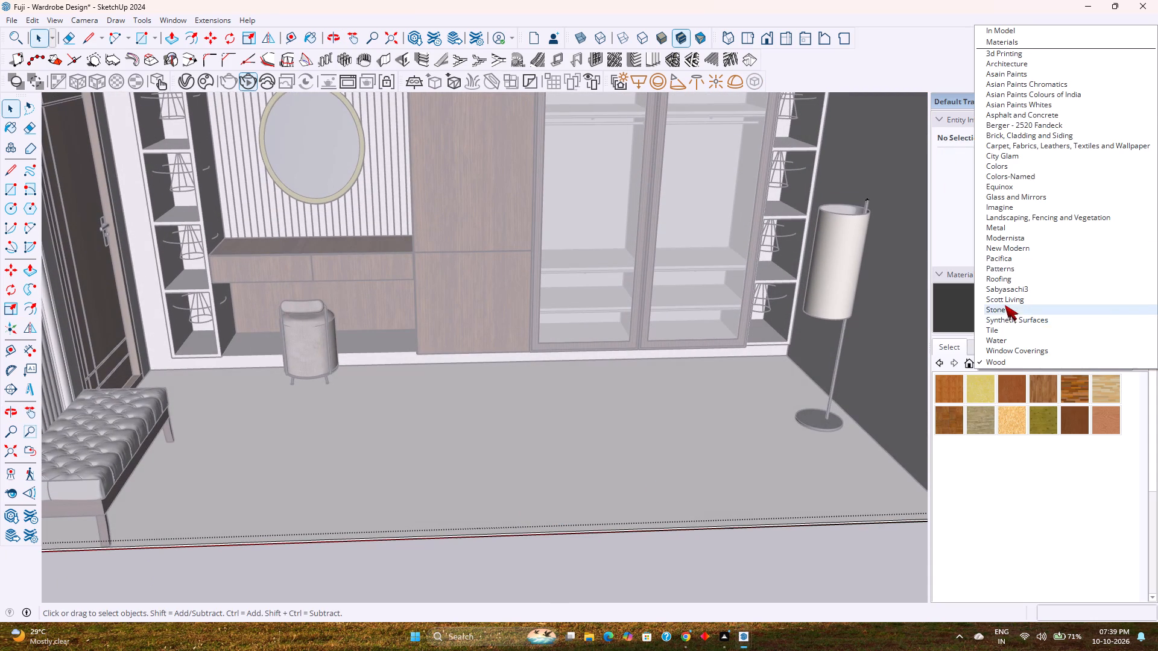
pyautogui.click(1005, 305)
pyautogui.click(1006, 363)
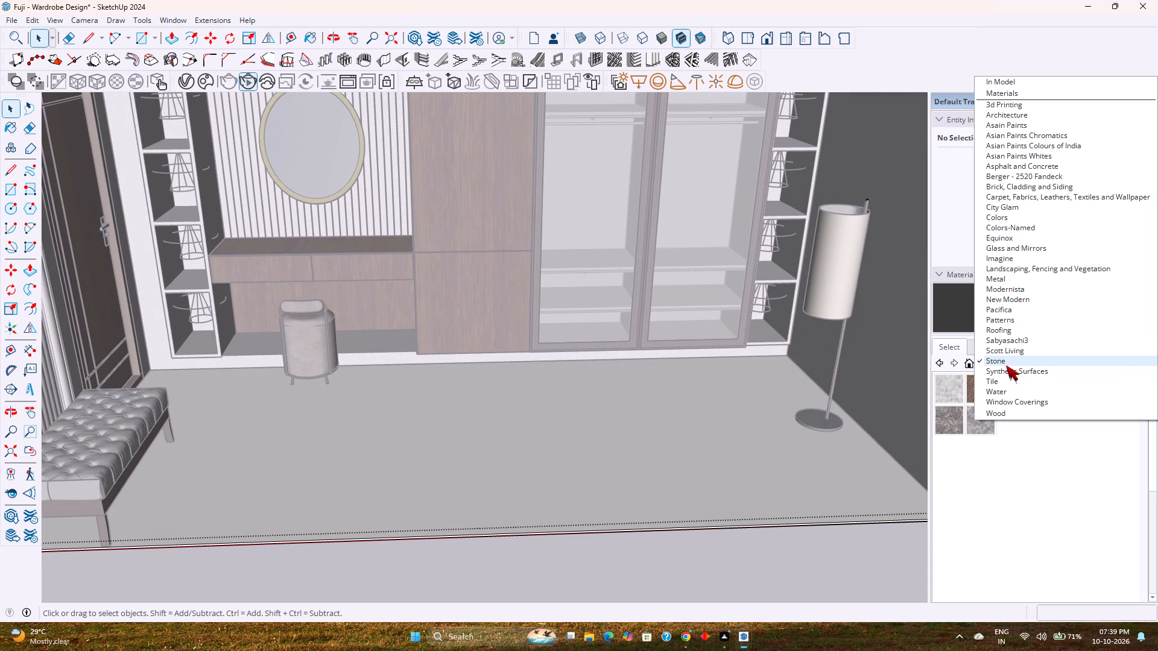
pyautogui.click(1003, 380)
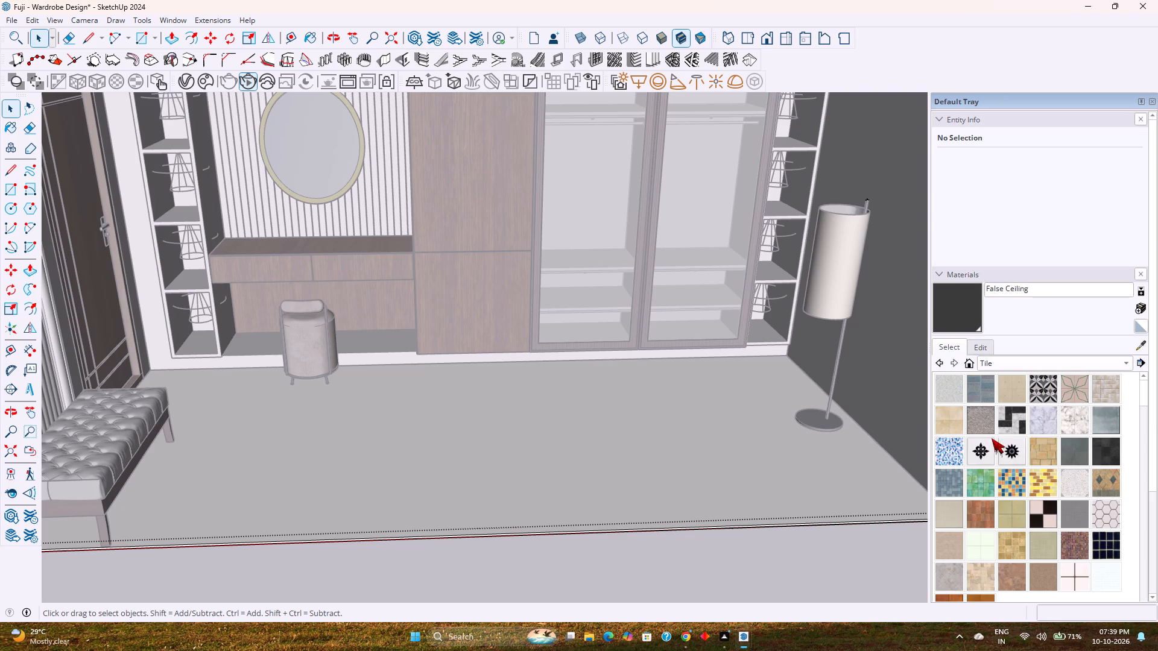
pyautogui.click(1069, 426)
pyautogui.click(753, 442)
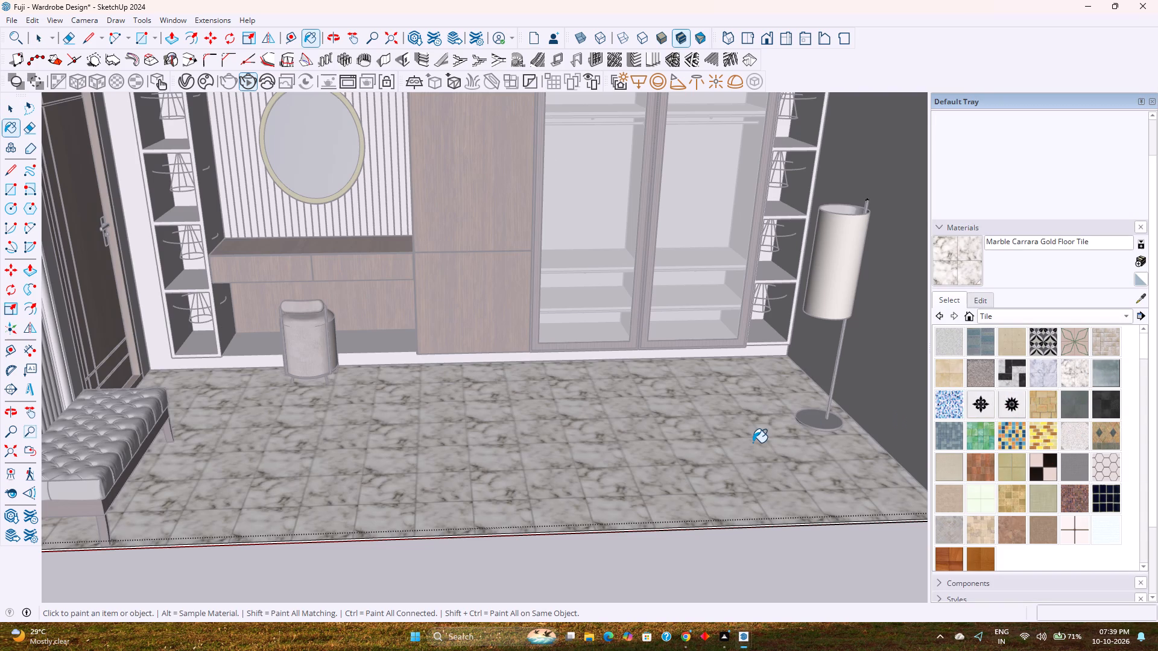
# Unlock the floor tile texture's aspect ratio, set its size to 8' wide by 4' high, and close the floor group.
pyautogui.click(982, 295)
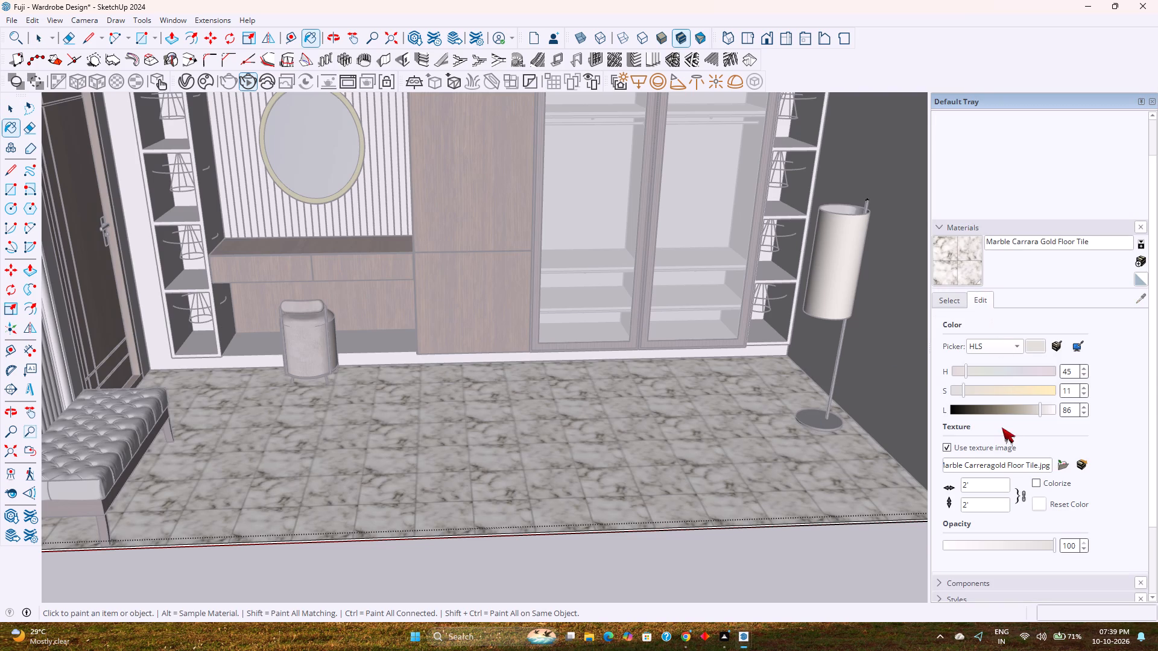
pyautogui.doubleClick(1002, 487)
pyautogui.click(1024, 495)
pyautogui.click(997, 491)
pyautogui.press('BackSpace')
pyautogui.press('BackSpace')
pyautogui.press('BackSpace')
pyautogui.write("8'")
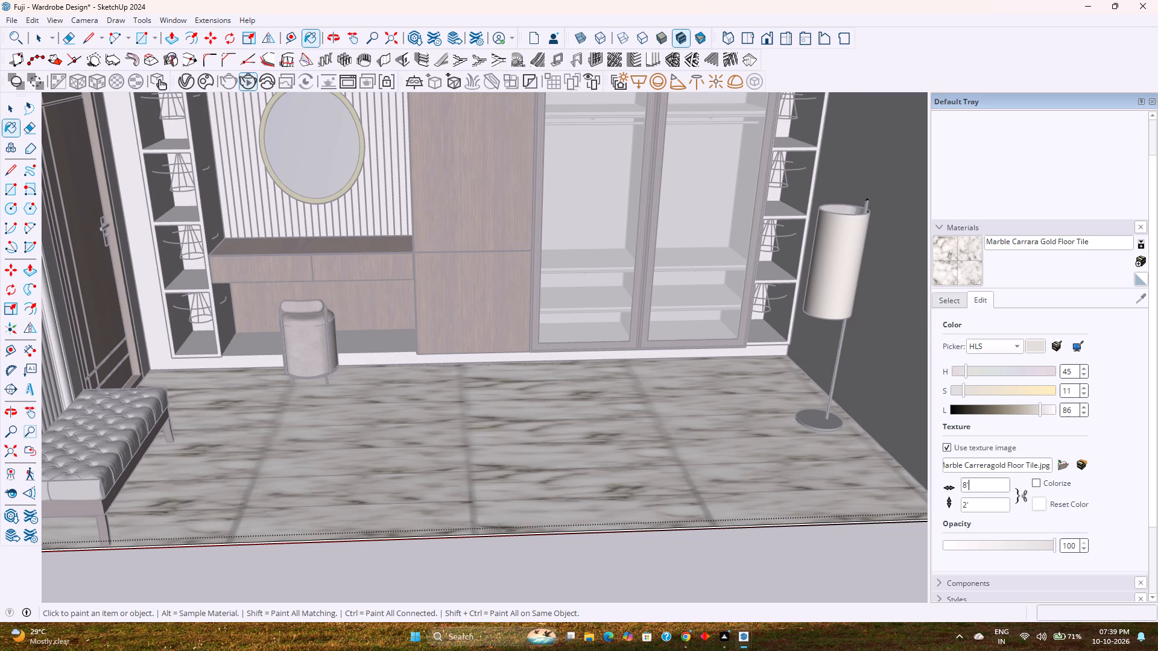
pyautogui.click(996, 511)
pyautogui.press('BackSpace')
pyautogui.press('BackSpace')
pyautogui.write("4'")
pyautogui.press('Return')
pyautogui.press('space')
pyautogui.press('Escape')
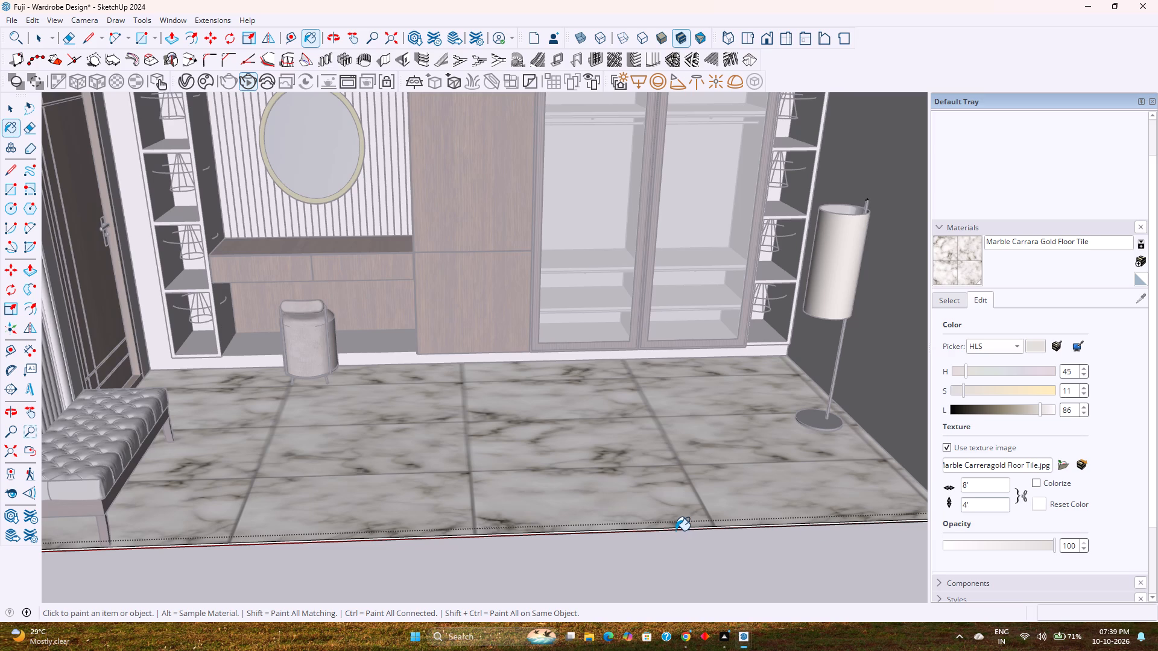
pyautogui.press('space')
pyautogui.press('Escape')
pyautogui.click(686, 469)
pyautogui.press('space')
pyautogui.scroll(-2, 707, 475)
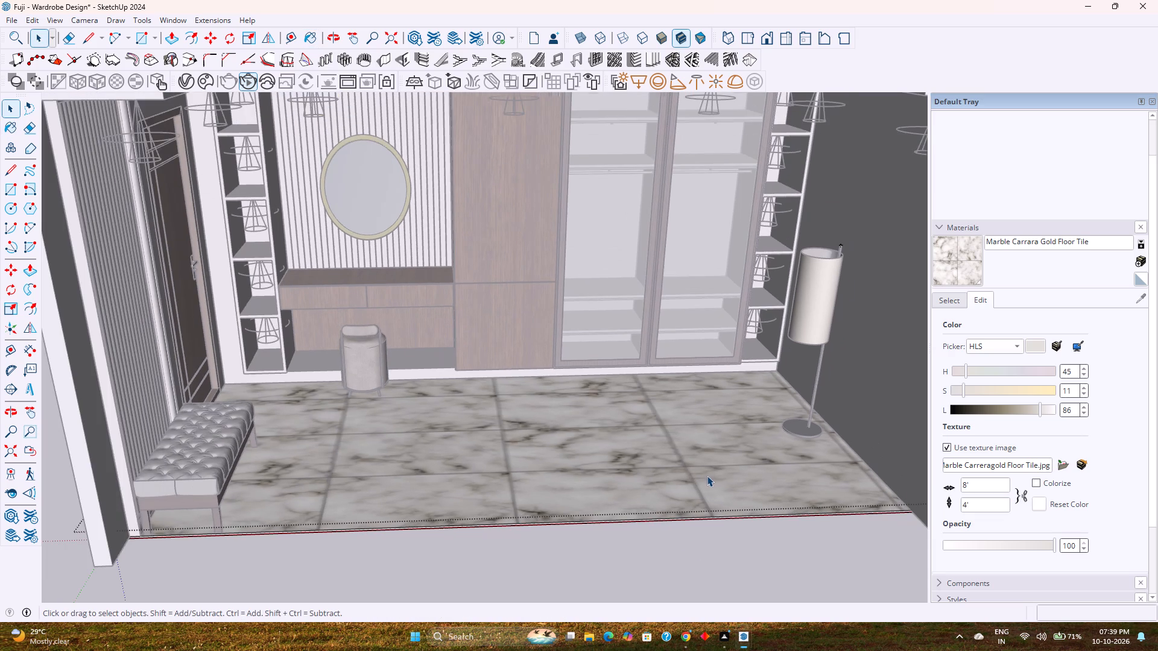
pyautogui.press('Escape')
pyautogui.press('Escape')
# Frame the wardrobe wall, bench and standing lamp straight-on in the standard right view, with the marble floor included.
pyautogui.click(784, 37)
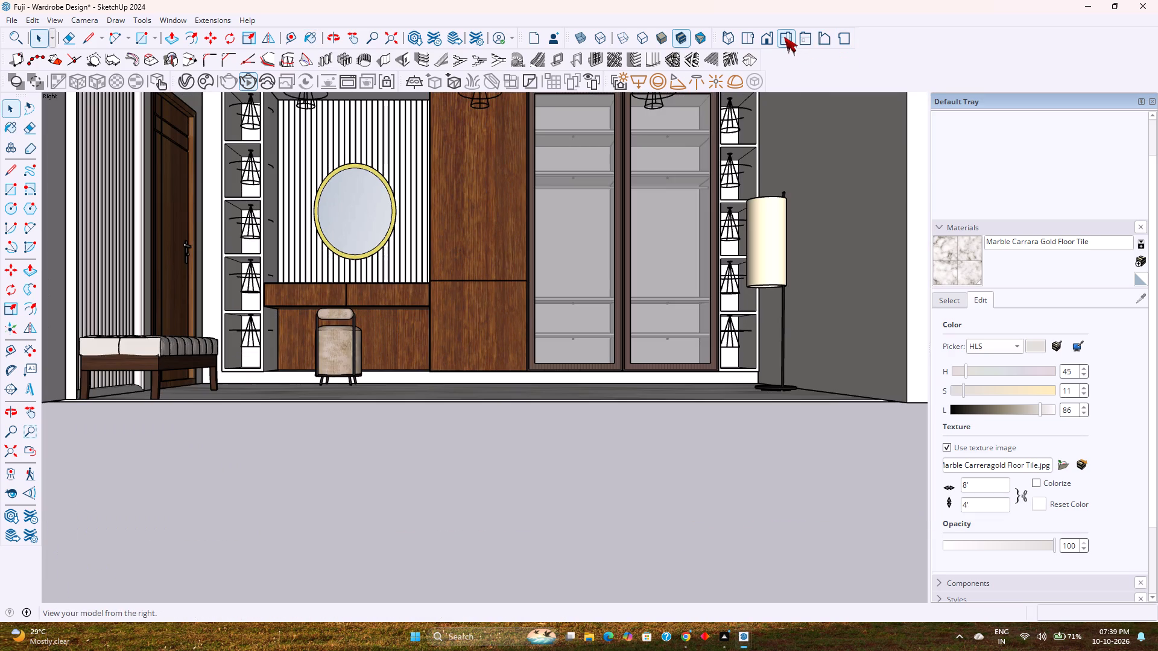
pyautogui.press('Escape')
pyautogui.keyDown('shift'); pyautogui.moveTo(665, 176); pyautogui.dragTo(684, 300, button='middle'); pyautogui.keyUp('shift')
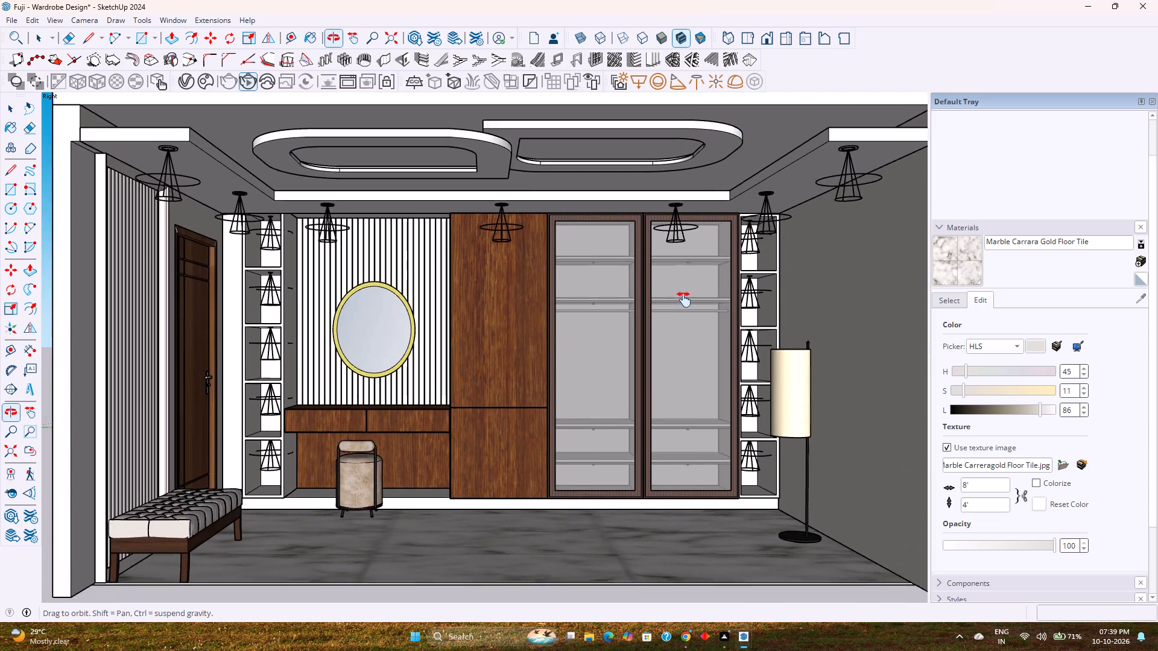
pyautogui.keyDown('shift'); pyautogui.moveTo(684, 300); pyautogui.dragTo(683, 292, button='middle'); pyautogui.keyUp('shift')
pyautogui.scroll(1, 682, 291)
pyautogui.keyDown('shift'); pyautogui.moveTo(680, 286); pyautogui.dragTo(686, 277, button='middle'); pyautogui.keyUp('shift')
pyautogui.keyDown('shift'); pyautogui.middleClick(685, 269); pyautogui.keyUp('shift')
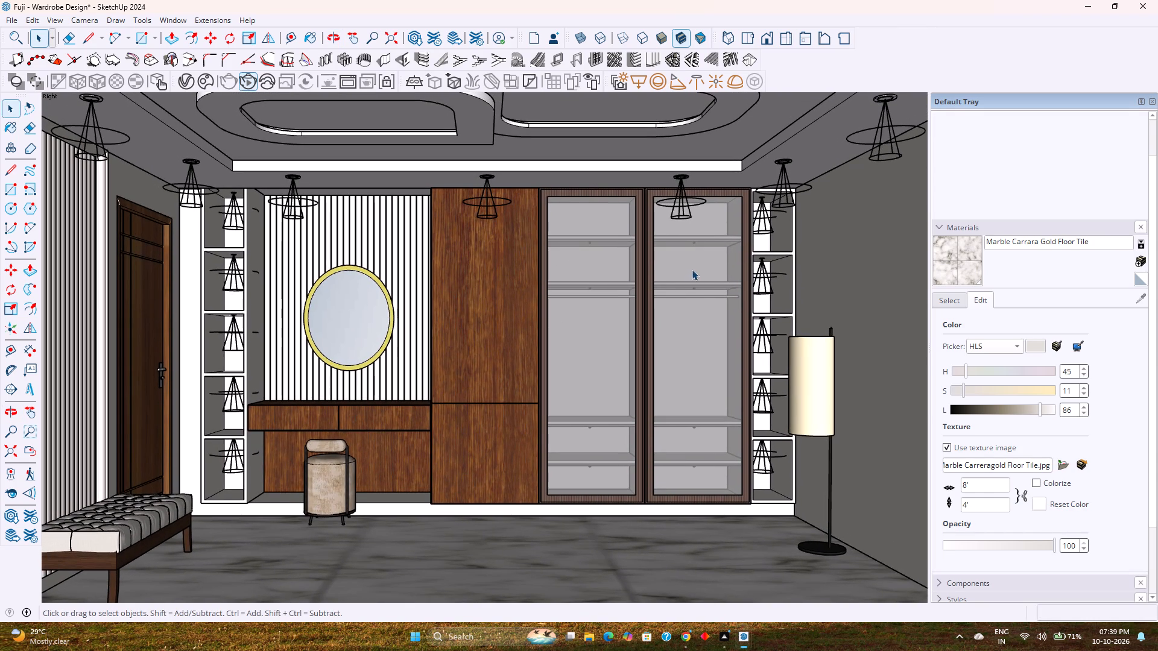
# Try the sRGB, OCIO and ICC display corrections on the V-Ray render and set it to Gamma 2.2.
pyautogui.click(742, 644)
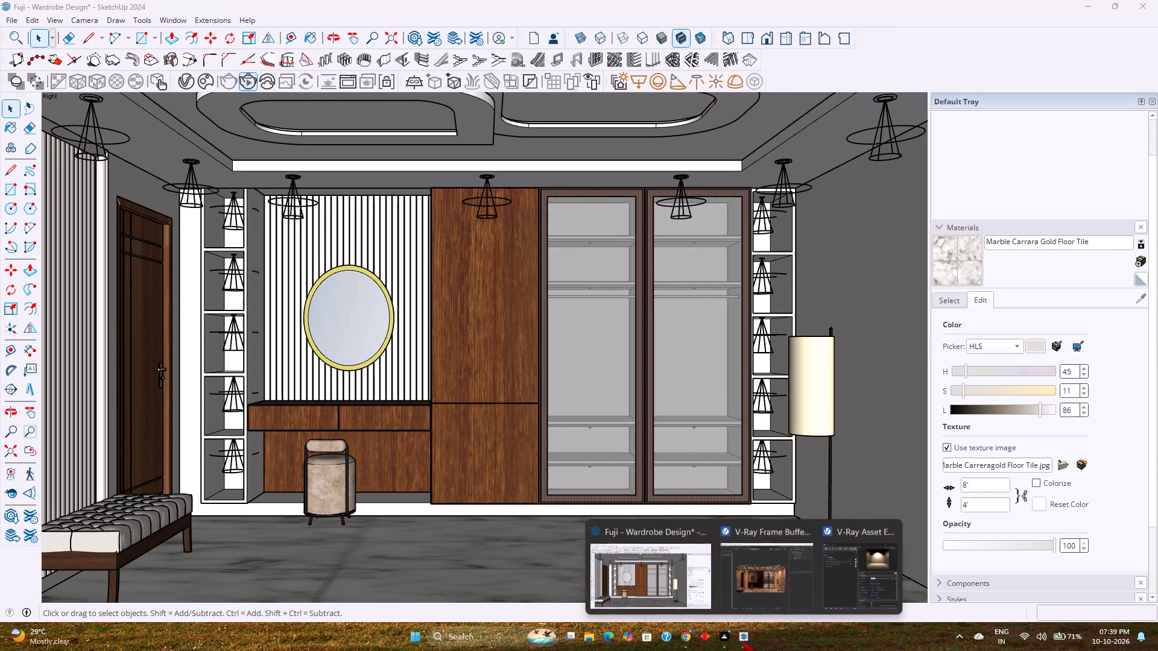
pyautogui.click(755, 594)
pyautogui.scroll(1, 311, 436)
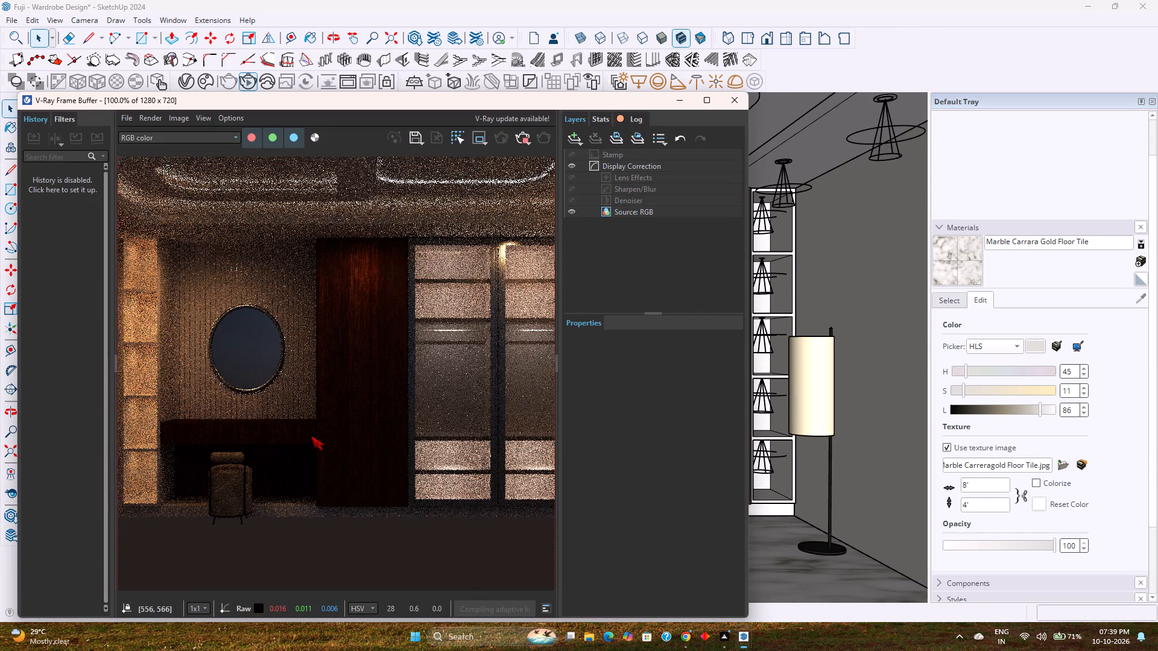
pyautogui.scroll(-1, 311, 436)
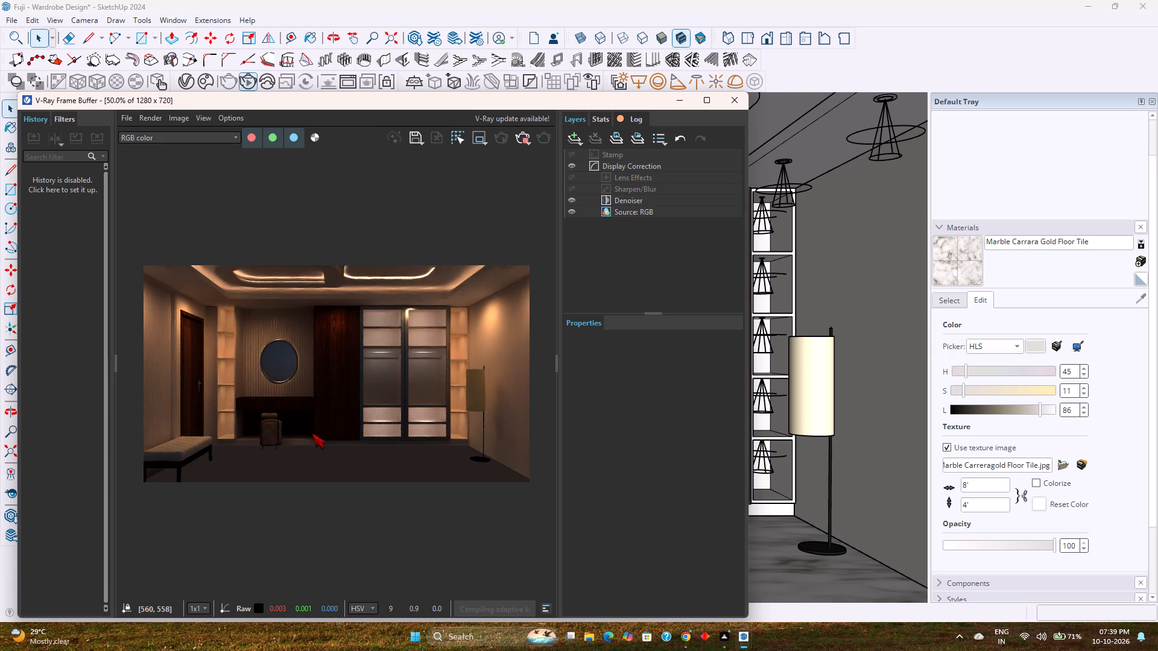
pyautogui.click(643, 169)
pyautogui.click(616, 357)
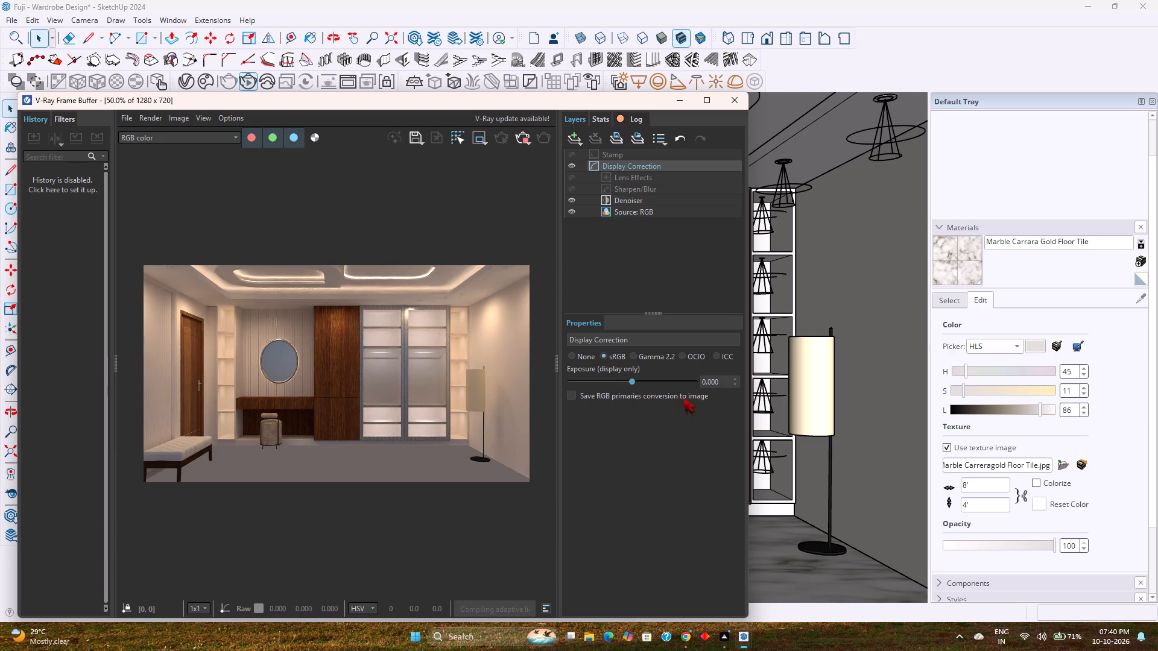
pyautogui.click(689, 358)
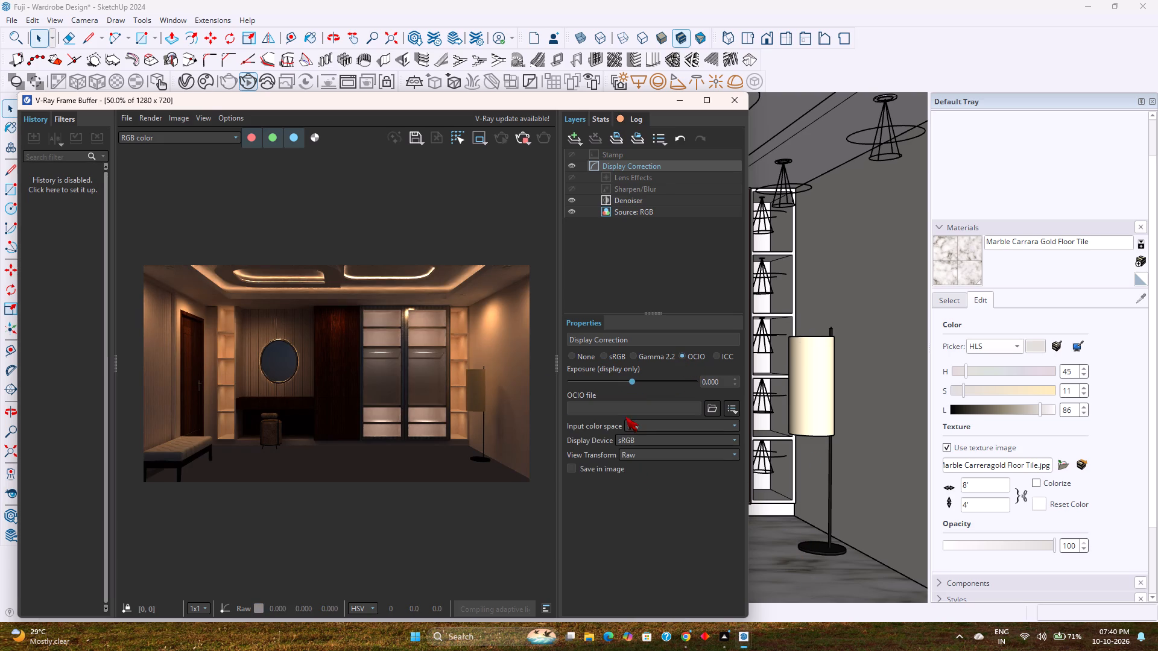
pyautogui.click(726, 359)
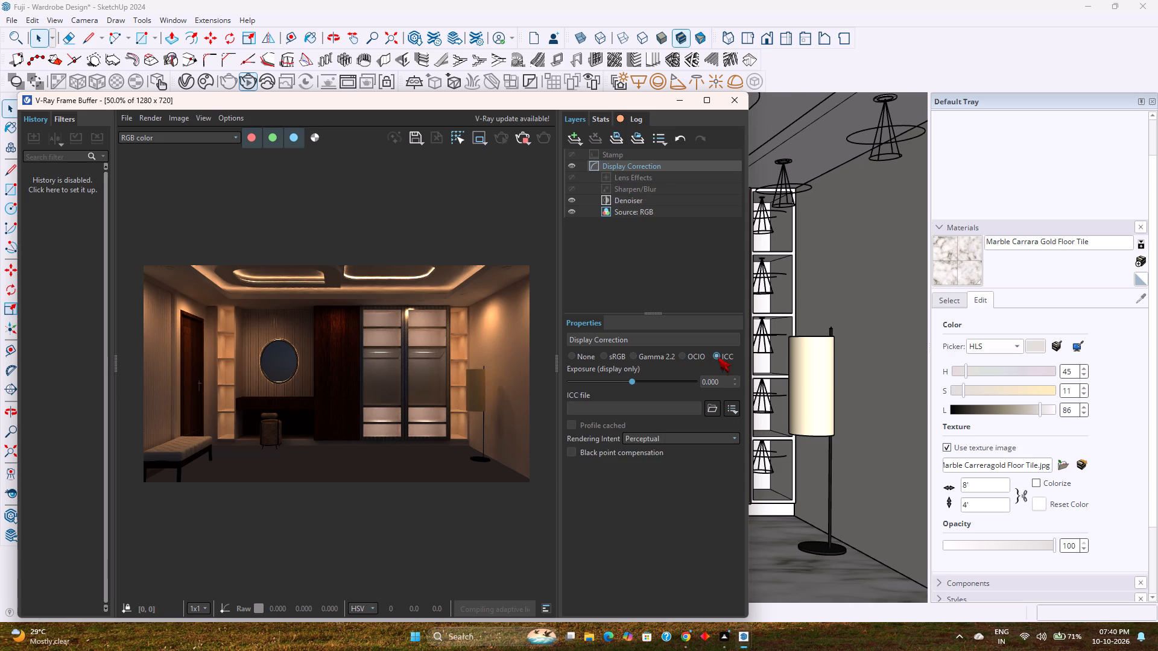
pyautogui.click(686, 354)
pyautogui.click(644, 356)
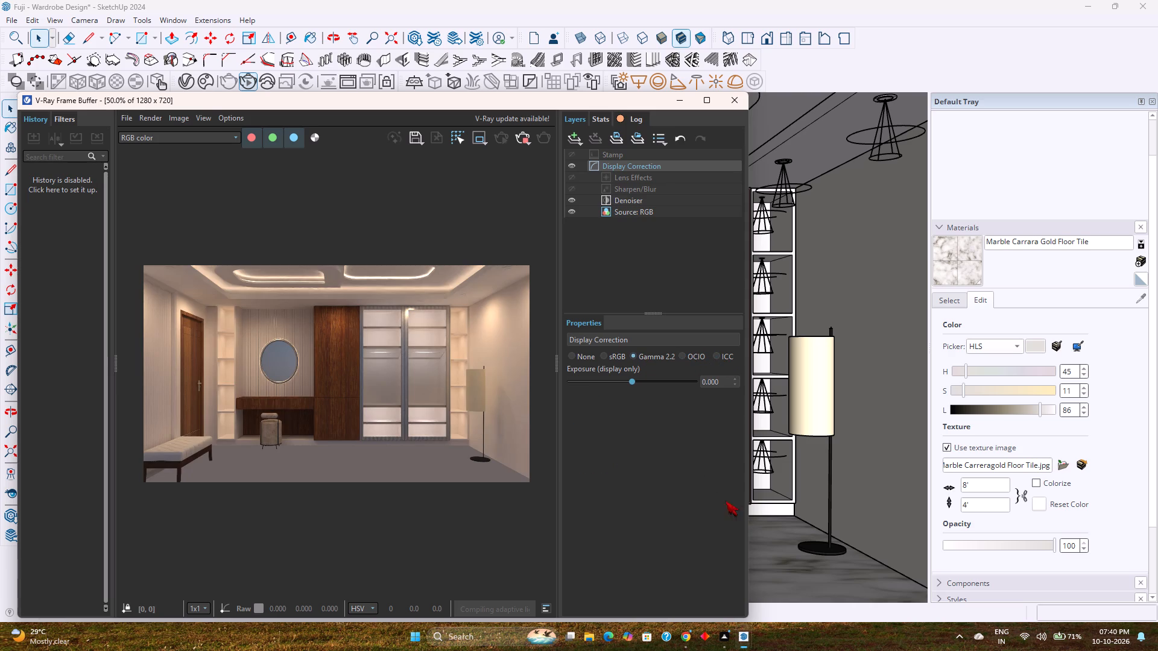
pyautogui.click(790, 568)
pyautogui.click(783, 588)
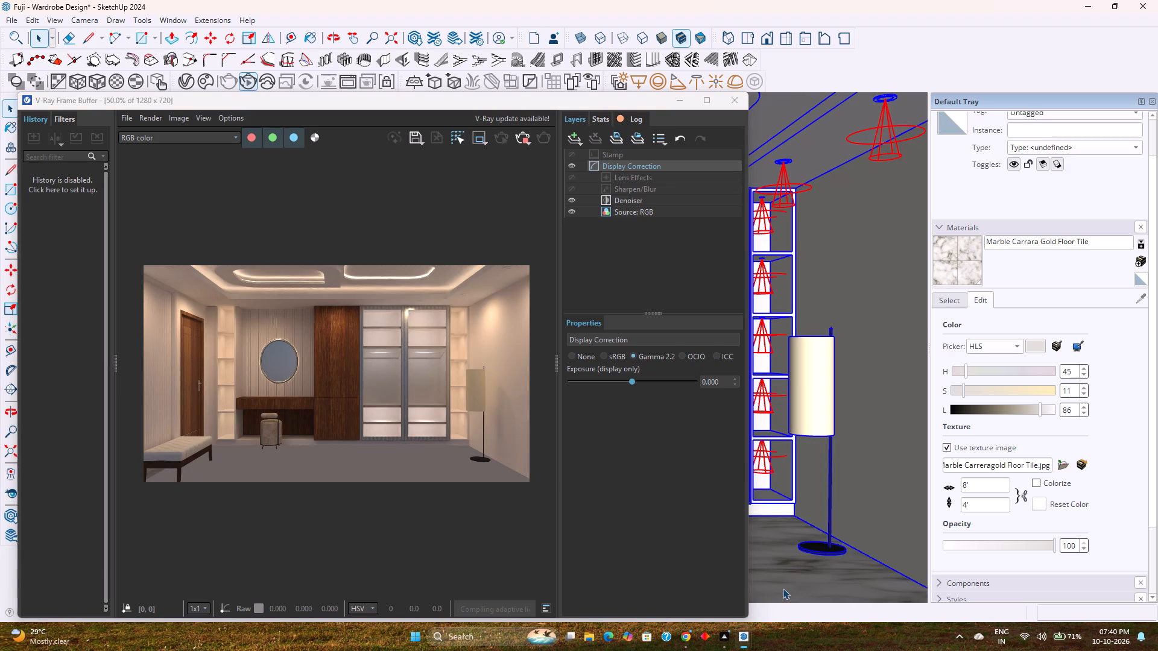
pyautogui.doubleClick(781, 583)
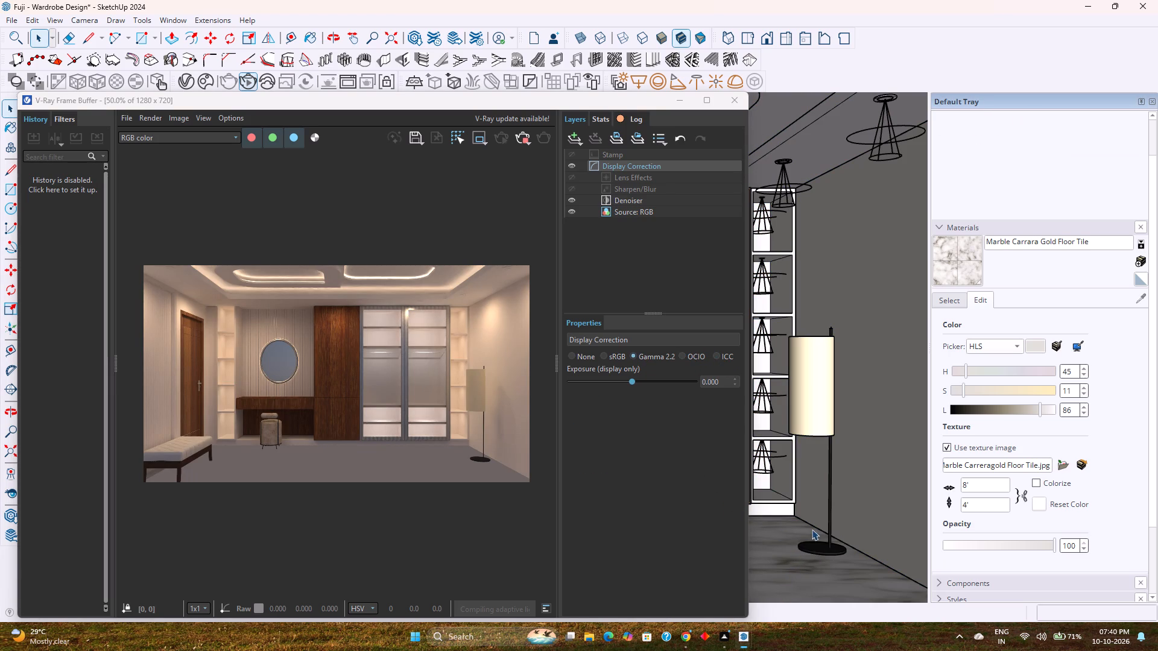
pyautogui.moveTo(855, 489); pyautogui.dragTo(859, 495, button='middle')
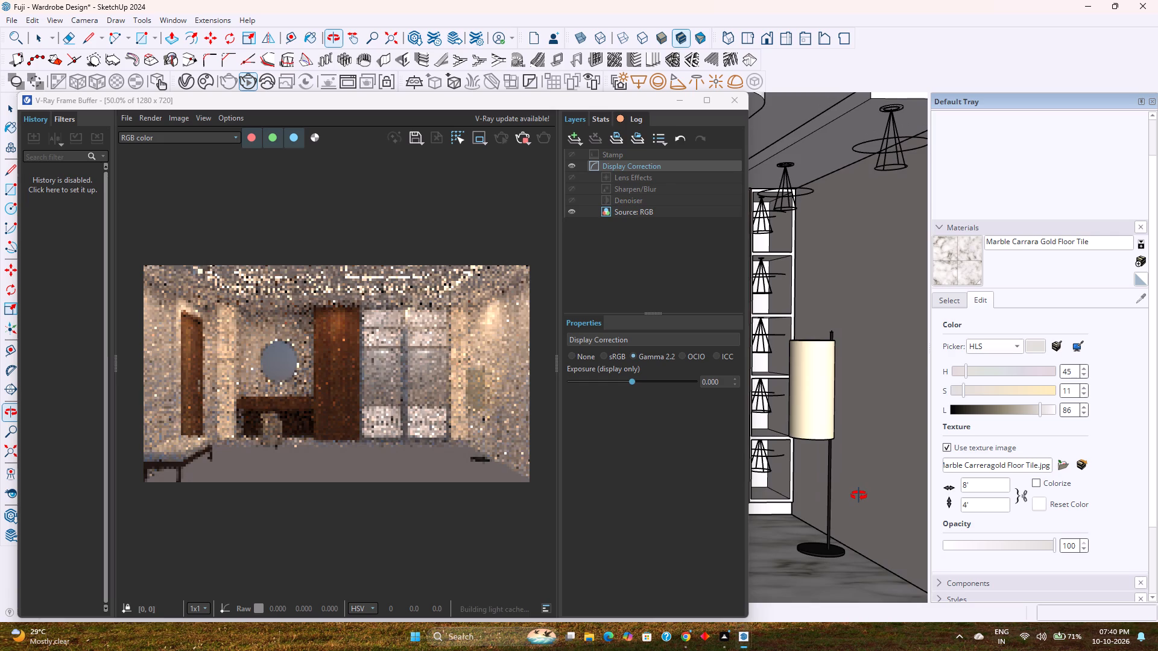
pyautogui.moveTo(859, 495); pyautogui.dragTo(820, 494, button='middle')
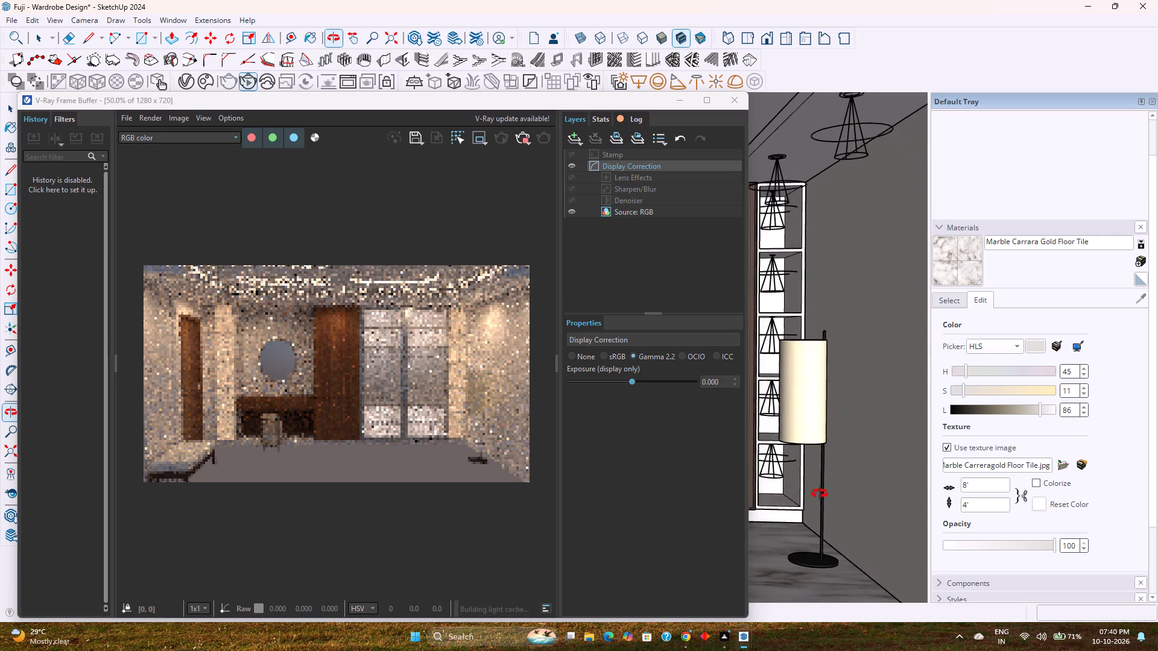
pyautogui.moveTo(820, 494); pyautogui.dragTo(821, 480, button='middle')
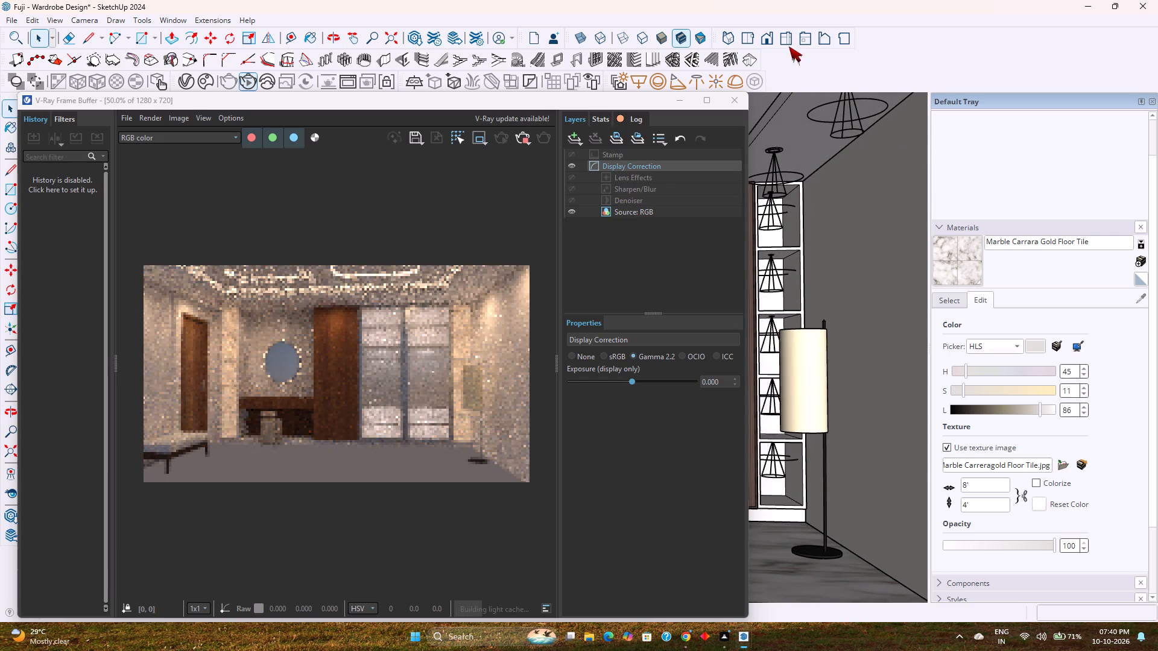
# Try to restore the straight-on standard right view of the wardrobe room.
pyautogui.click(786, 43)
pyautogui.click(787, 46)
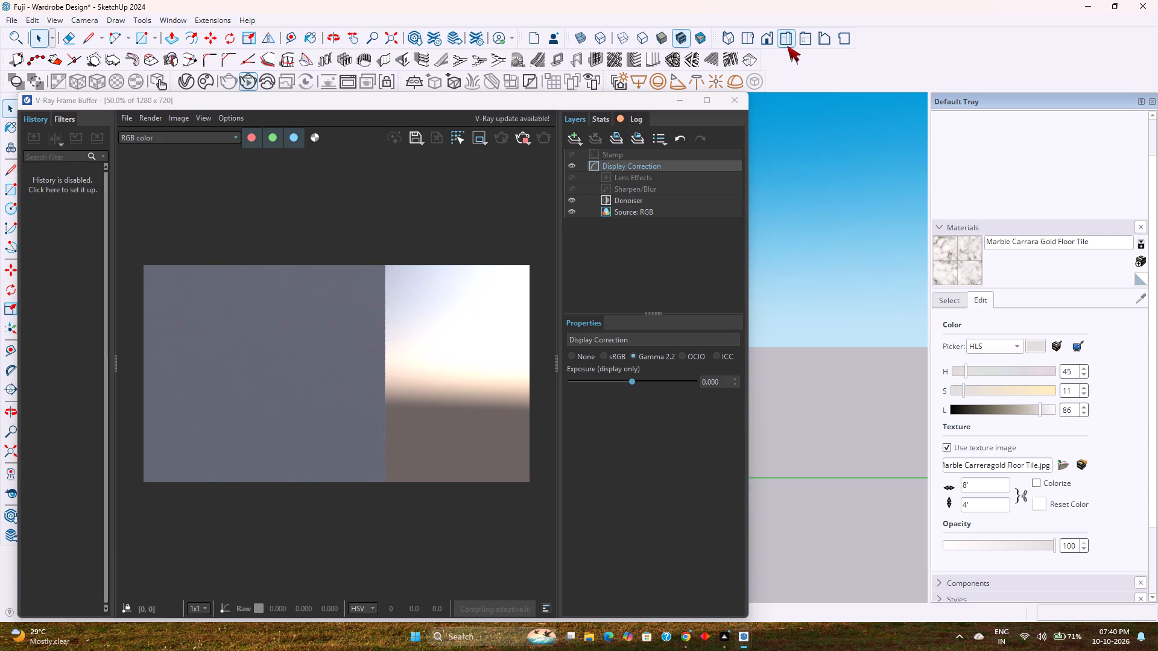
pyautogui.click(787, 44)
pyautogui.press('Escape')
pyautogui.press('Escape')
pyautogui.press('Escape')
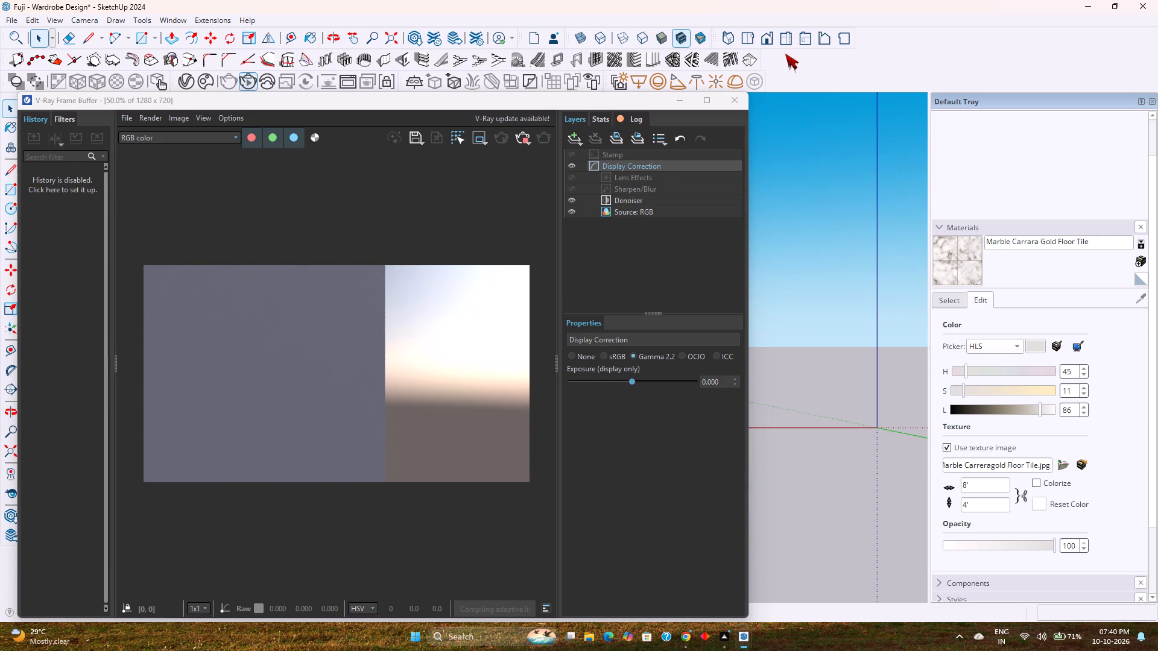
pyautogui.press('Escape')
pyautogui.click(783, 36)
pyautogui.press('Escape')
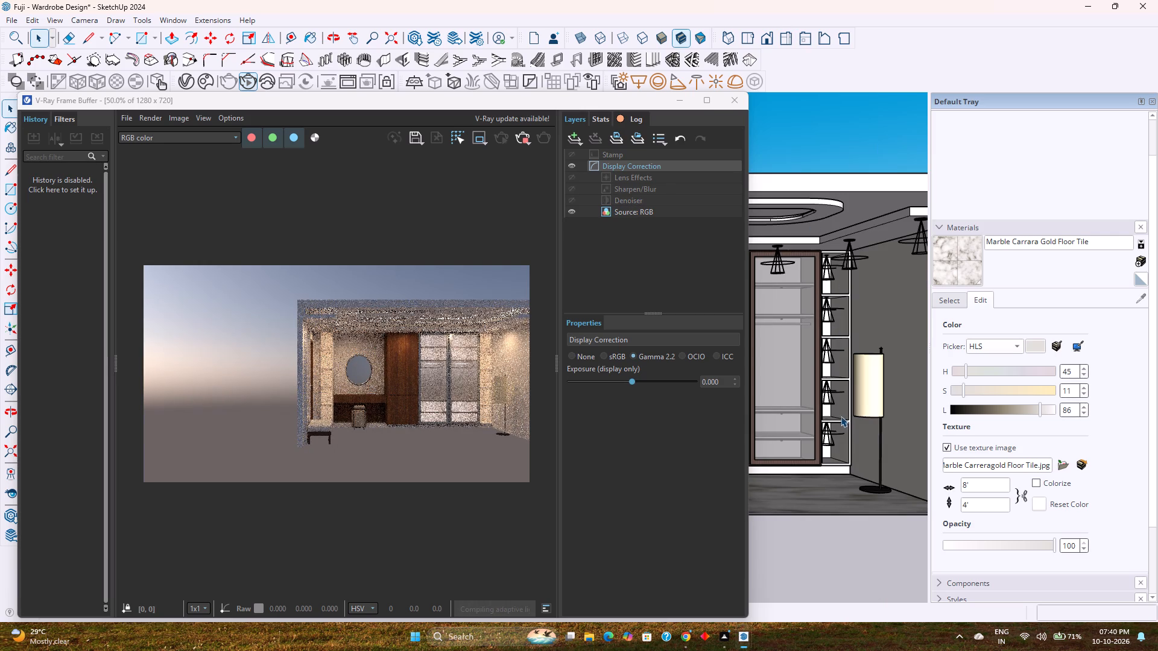
# Minimize the frame buffer, select the whole wardrobe room with its furniture, and move it up 1" along the blue axis.
pyautogui.keyDown('shift'); pyautogui.moveTo(839, 414); pyautogui.dragTo(714, 367, button='middle'); pyautogui.keyUp('shift')
pyautogui.keyDown('shift'); pyautogui.scroll(-1, 837, 413); pyautogui.keyUp('shift')
pyautogui.scroll(1, 799, 458)
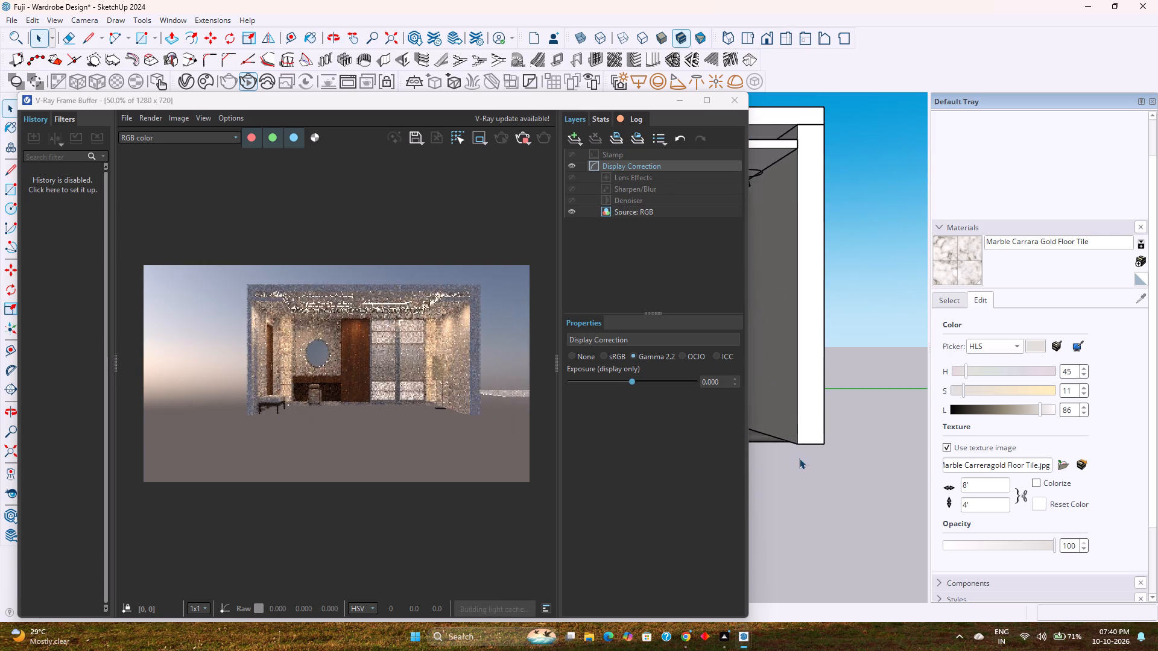
pyautogui.moveTo(799, 458); pyautogui.dragTo(796, 452, button='middle')
pyautogui.scroll(-3, 798, 452)
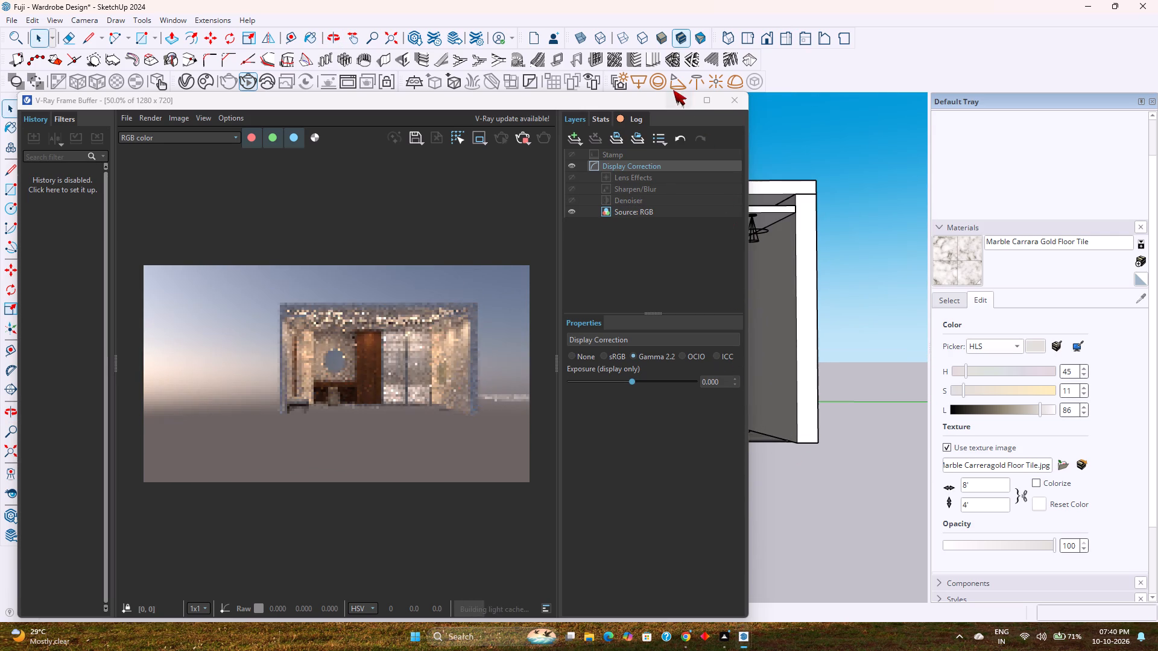
pyautogui.click(675, 96)
pyautogui.keyDown('shift'); pyautogui.moveTo(749, 404); pyautogui.dragTo(628, 418, button='middle'); pyautogui.keyUp('shift')
pyautogui.moveTo(705, 472); pyautogui.dragTo(704, 472)
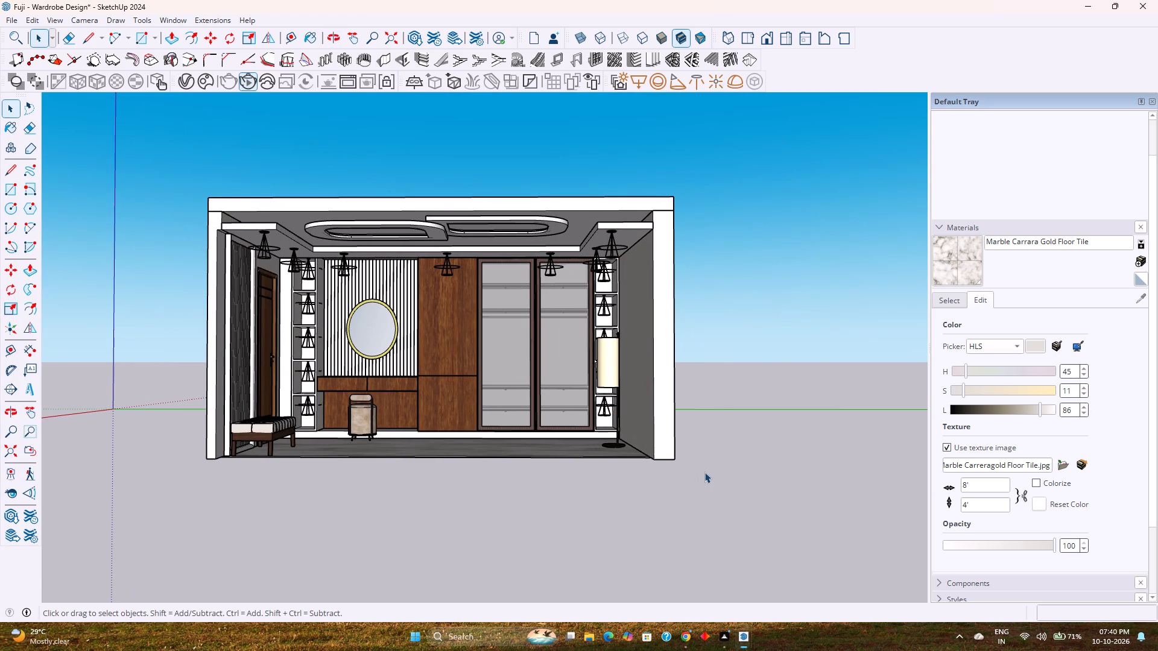
pyautogui.moveTo(704, 472); pyautogui.dragTo(180, 169)
pyautogui.moveTo(571, 501); pyautogui.dragTo(443, 461, button='middle')
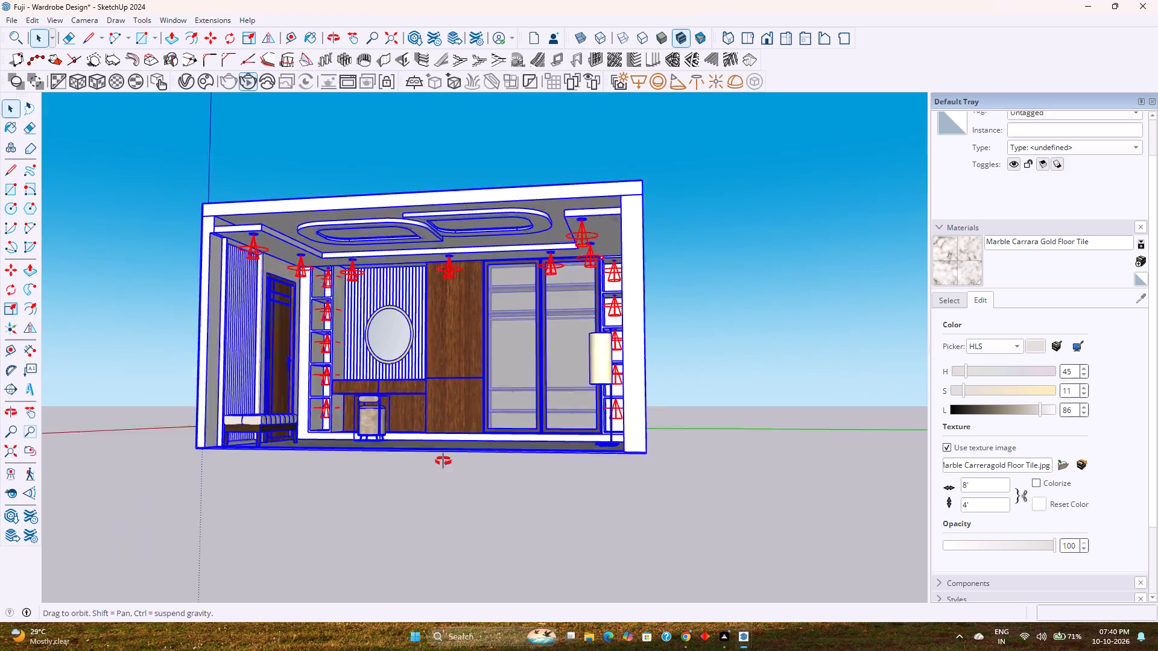
pyautogui.moveTo(443, 461); pyautogui.dragTo(376, 456, button='middle')
pyautogui.press('m')
pyautogui.scroll(7, 593, 428)
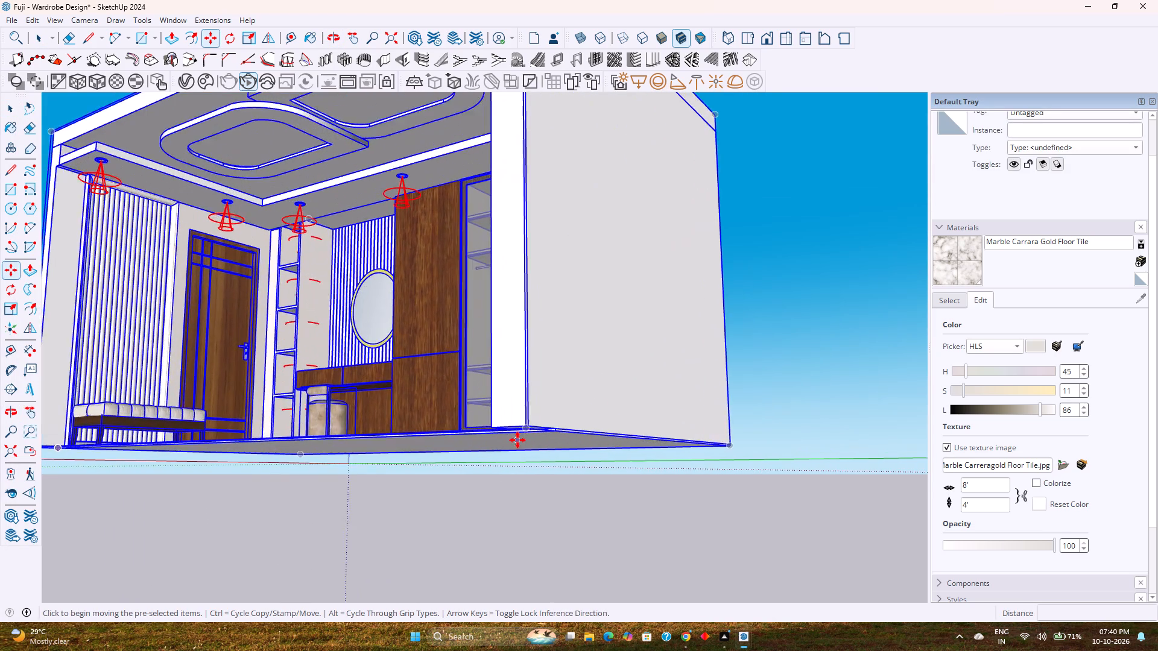
pyautogui.scroll(7, 517, 440)
pyautogui.moveTo(527, 433); pyautogui.dragTo(572, 456, button='middle')
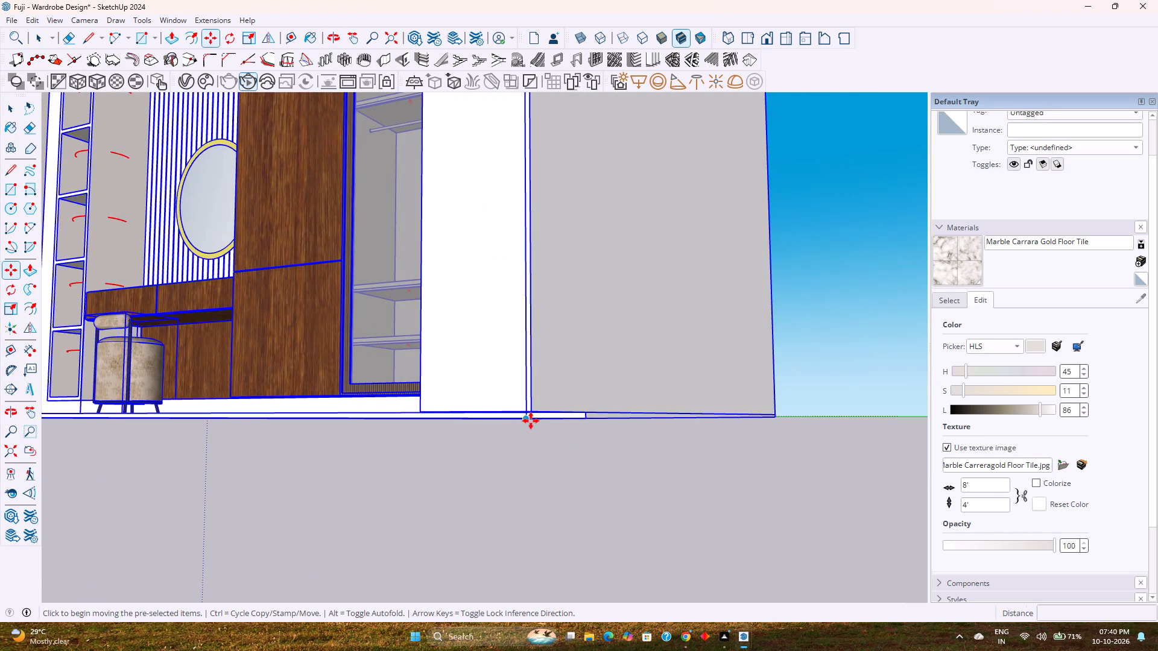
pyautogui.click(531, 421)
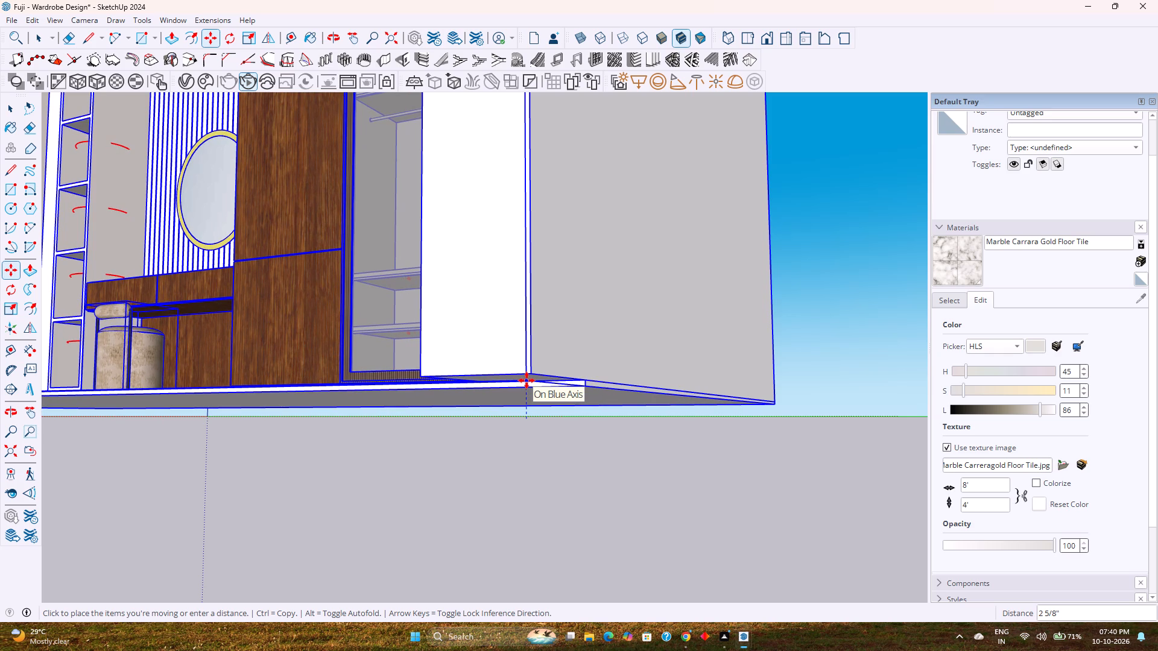
pyautogui.press('1')
pyautogui.press('Return')
pyautogui.press('space')
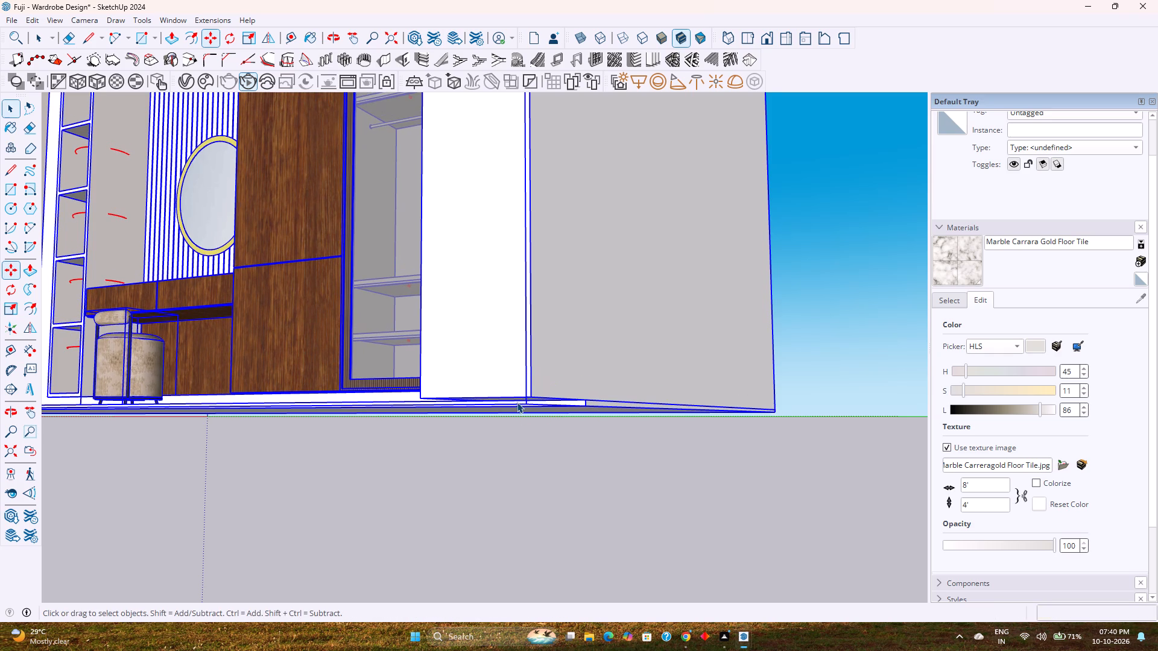
# Return to the standard right view facing the wardrobe wall and clear the room selection.
pyautogui.scroll(-8, 517, 402)
pyautogui.moveTo(517, 404); pyautogui.dragTo(545, 439, button='middle')
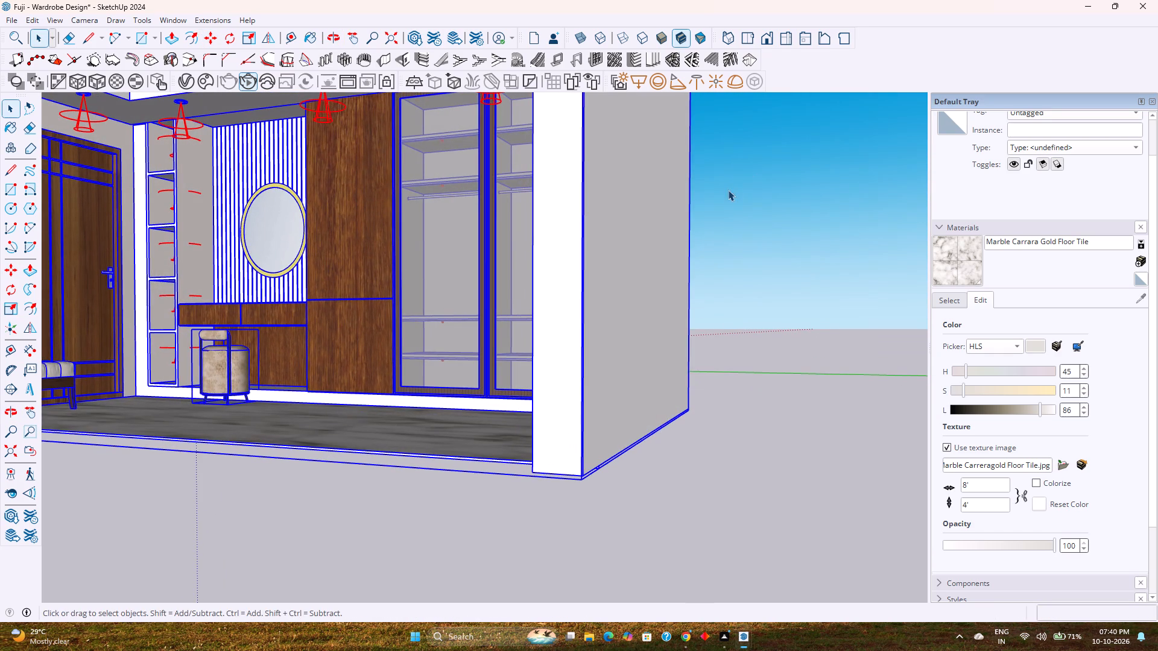
pyautogui.press('Escape')
pyautogui.press('Escape')
pyautogui.press('Escape')
pyautogui.click(788, 37)
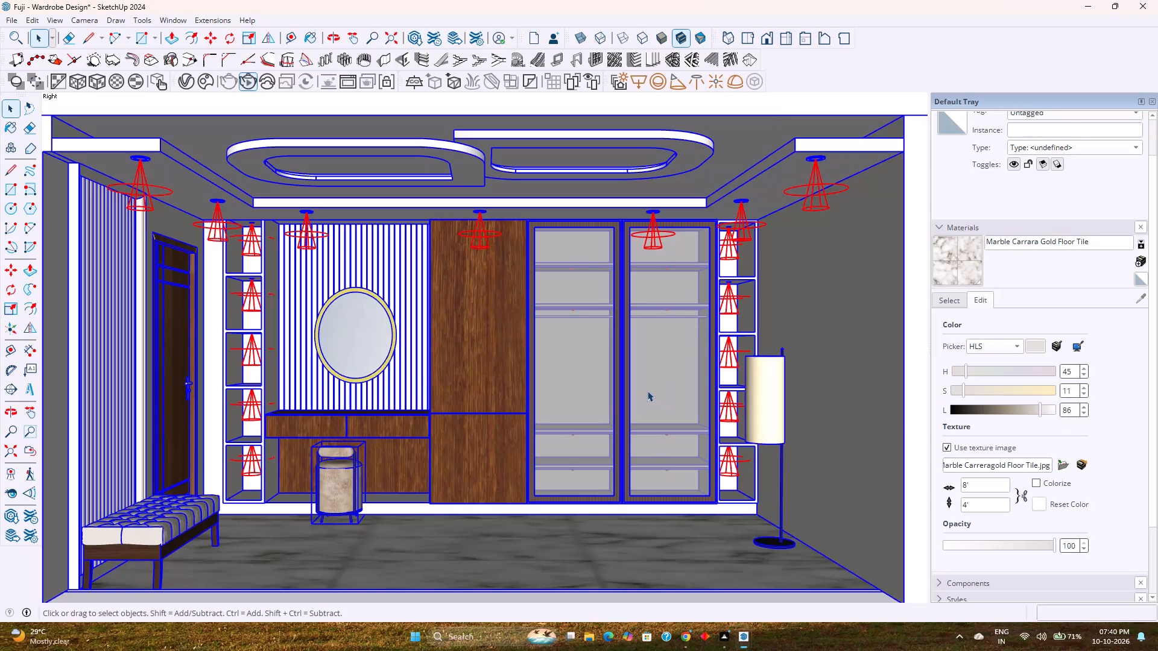
pyautogui.press('Escape')
pyautogui.keyDown('shift'); pyautogui.moveTo(543, 418); pyautogui.dragTo(553, 418, button='middle'); pyautogui.keyUp('shift')
pyautogui.press('Escape')
pyautogui.press('Escape')
pyautogui.press('space')
pyautogui.press('Escape')
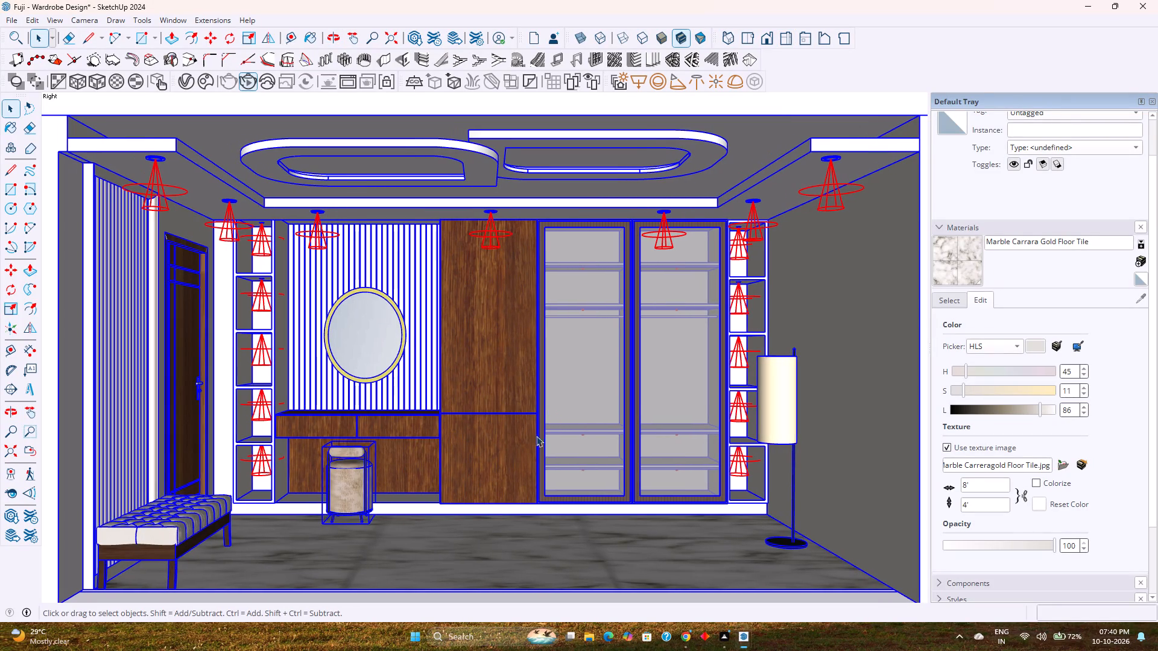
pyautogui.press('Escape')
pyautogui.click(519, 501)
pyautogui.tripleClick(501, 471)
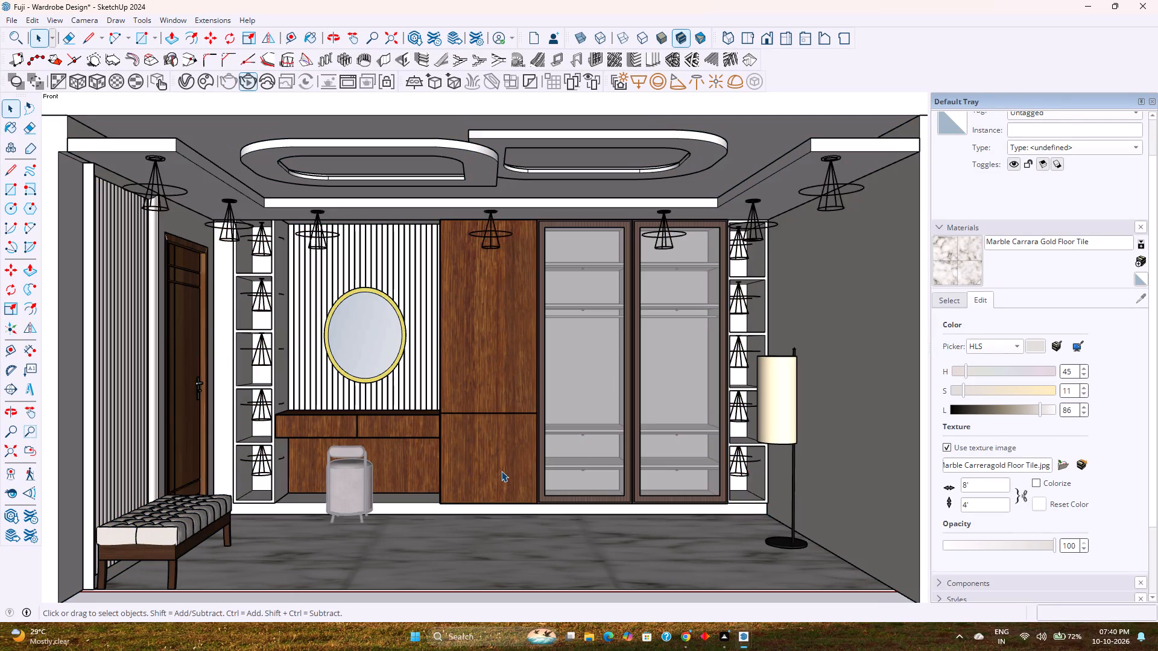
pyautogui.click(501, 471)
pyautogui.press('Escape')
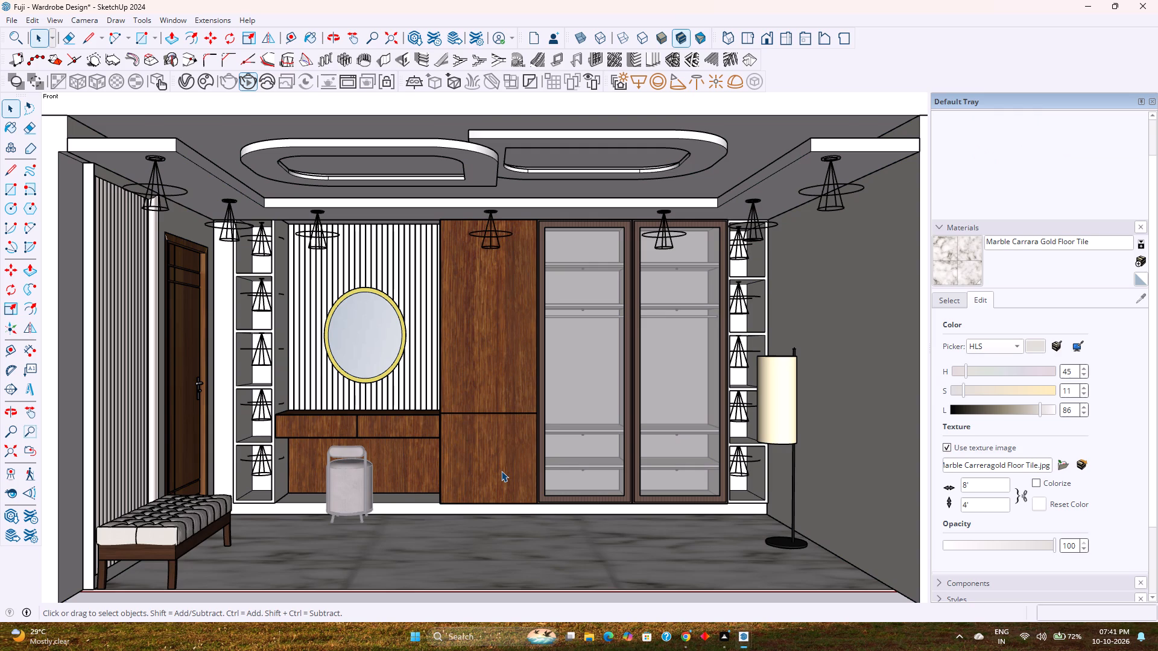
# Frame the wardrobe wall, bench and standing lamp more tightly and bring back the V-Ray frame buffer.
pyautogui.scroll(1, 510, 453)
pyautogui.keyDown('shift'); pyautogui.moveTo(510, 453); pyautogui.dragTo(516, 456, button='middle'); pyautogui.keyUp('shift')
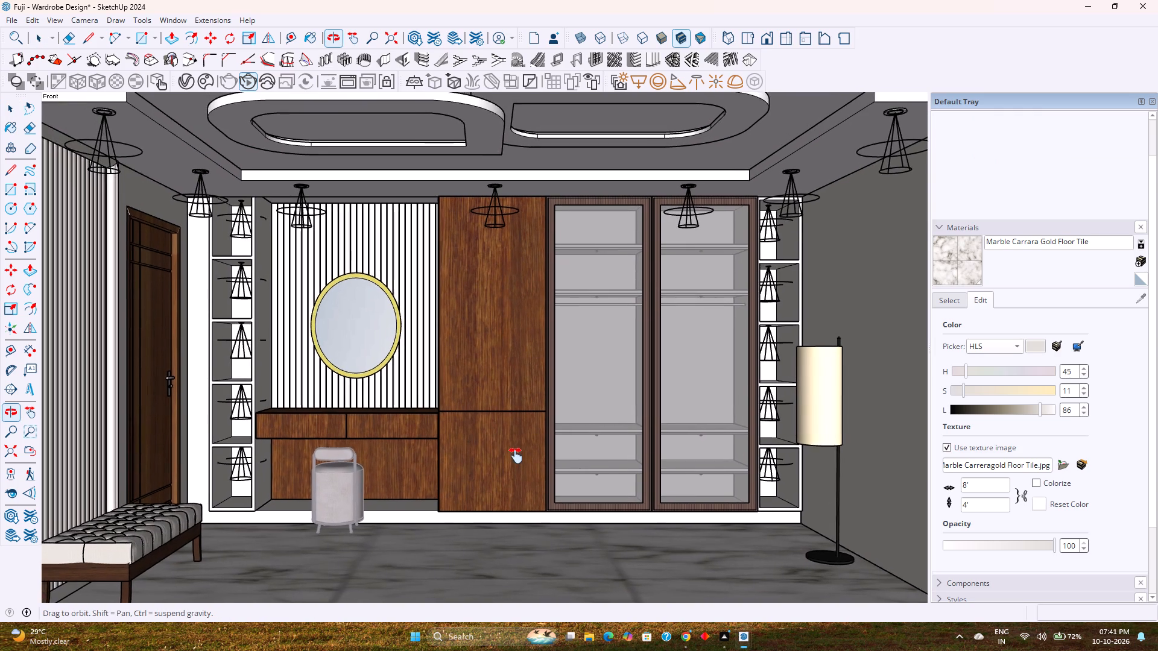
pyautogui.keyDown('shift'); pyautogui.moveTo(516, 456); pyautogui.dragTo(511, 446, button='middle'); pyautogui.keyUp('shift')
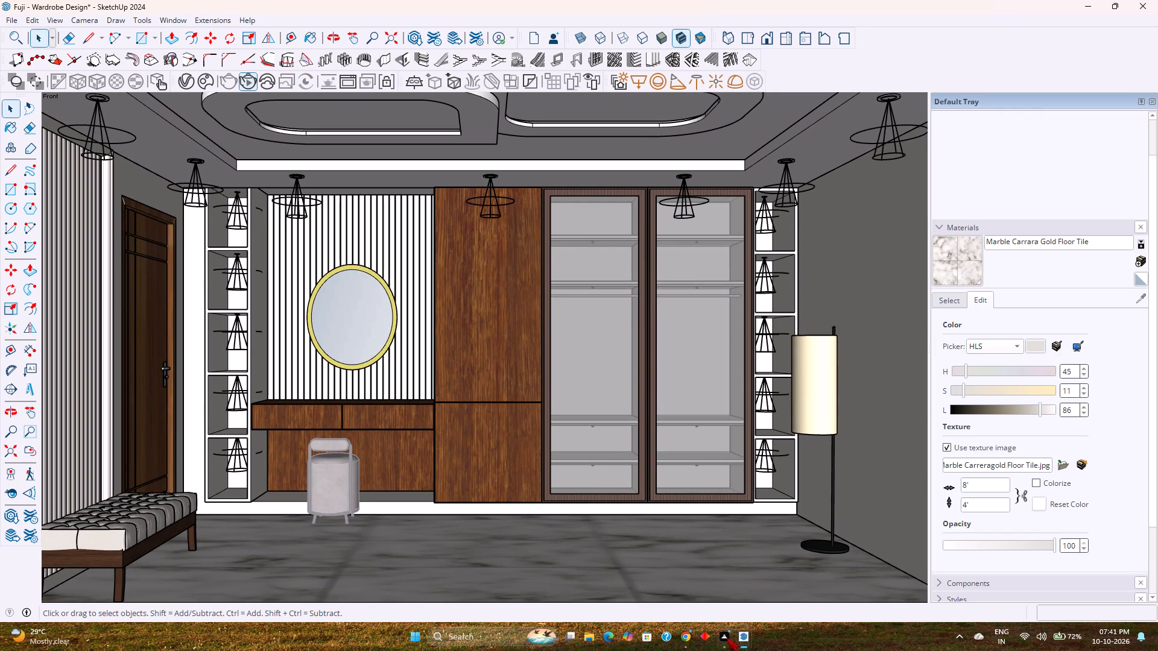
pyautogui.click(739, 639)
pyautogui.click(754, 583)
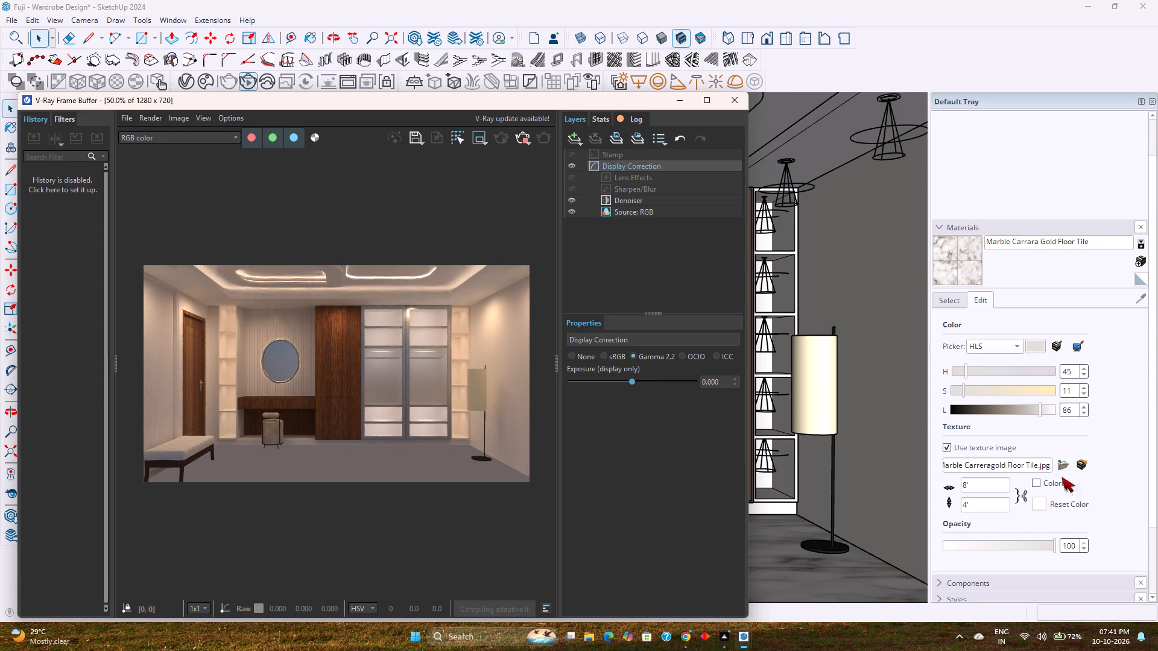
# Raise the Marble Carrara Gold Floor Tile material's lightness to 92.
pyautogui.click(1043, 414)
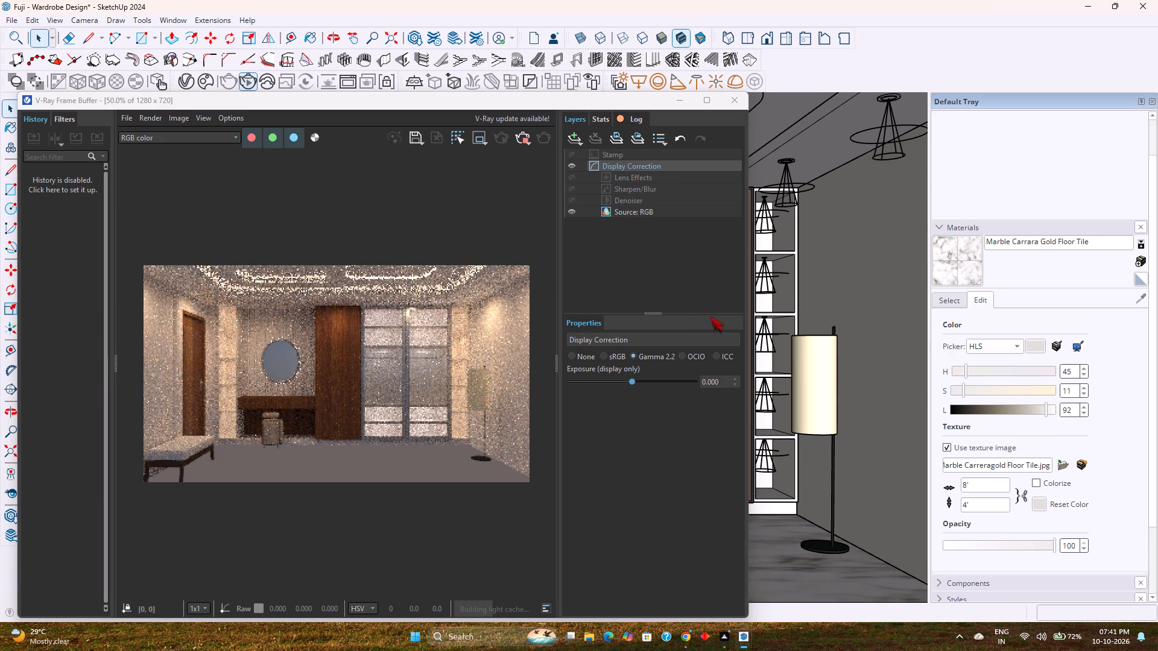
# Switch the render's display correction to OCIO.
pyautogui.click(691, 356)
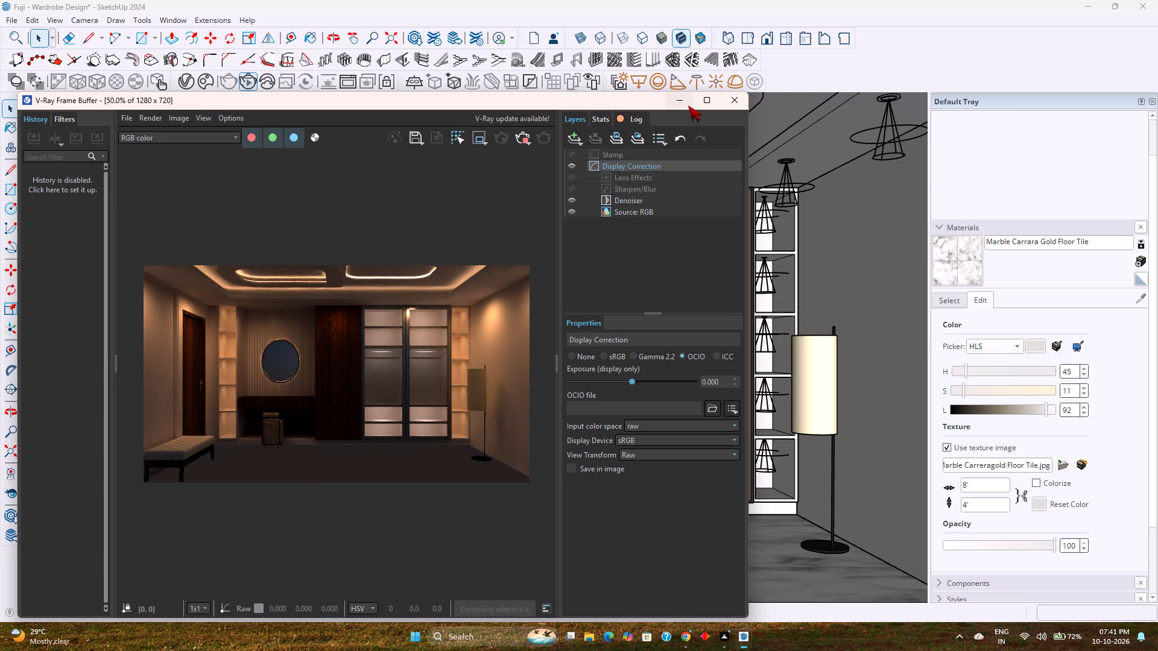
# Open the False Ceiling Spot Light in the V-Ray Asset Editor and examine its parameters, shadow toggle and caustic photon options.
pyautogui.click(855, 561)
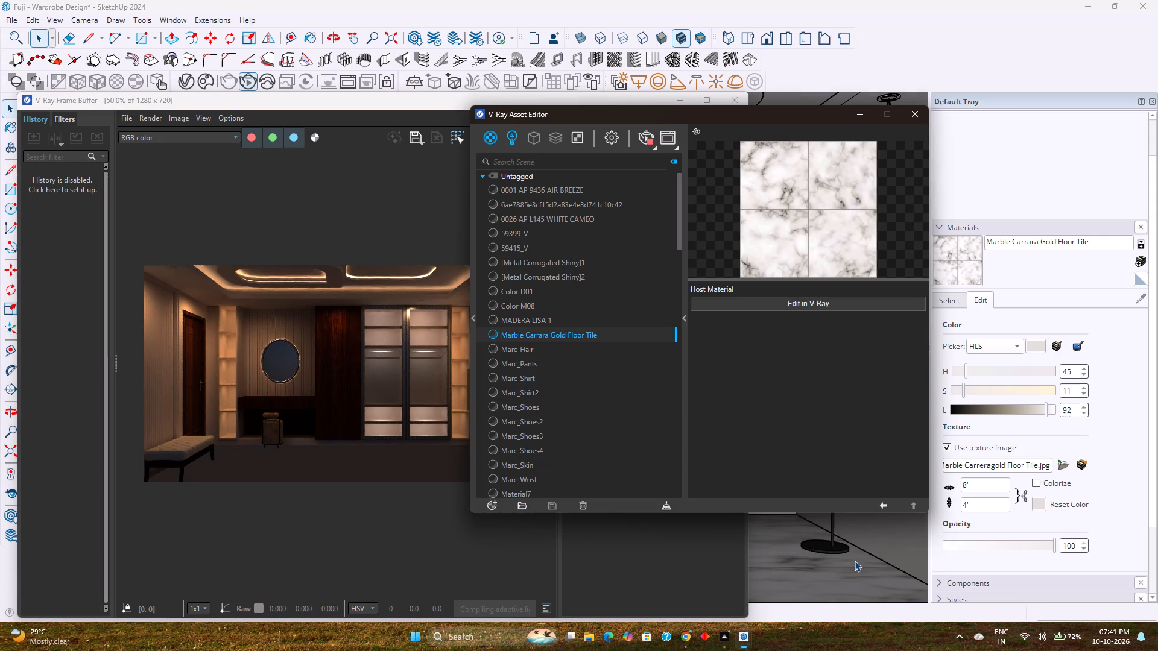
pyautogui.click(514, 136)
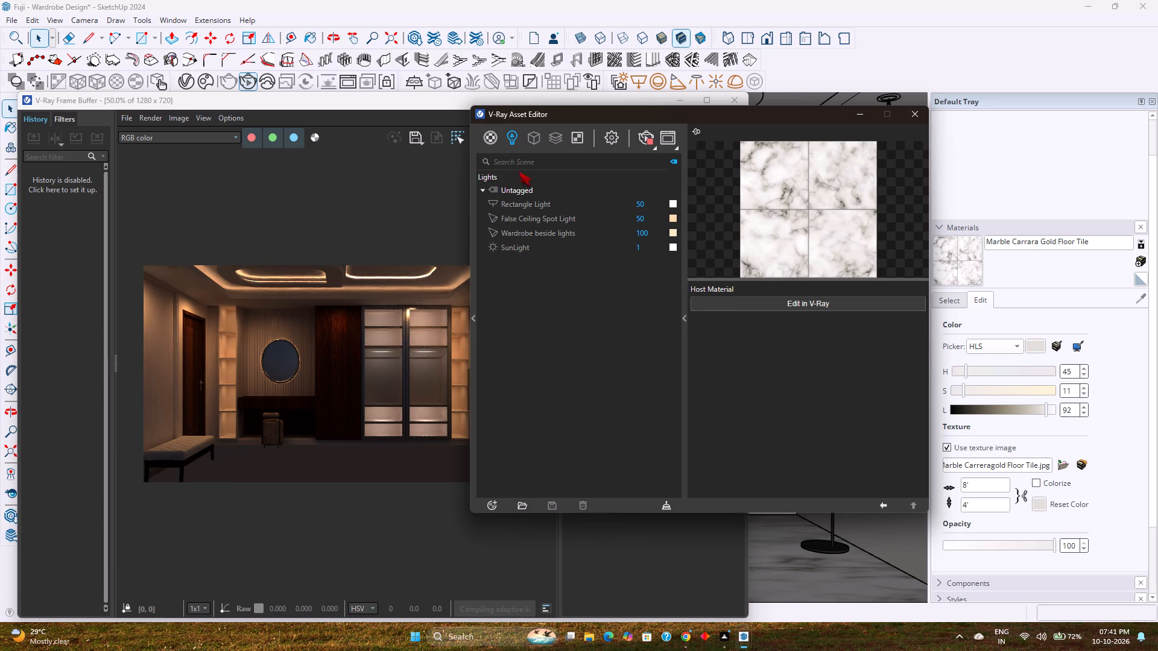
pyautogui.click(523, 219)
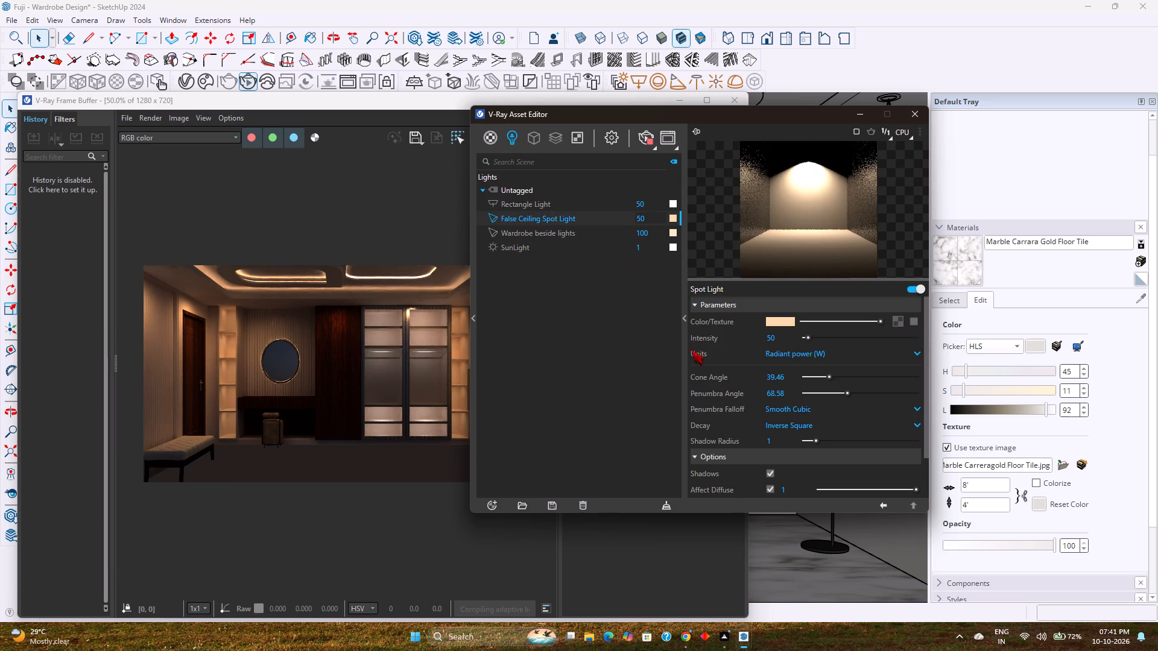
pyautogui.scroll(-4, 771, 480)
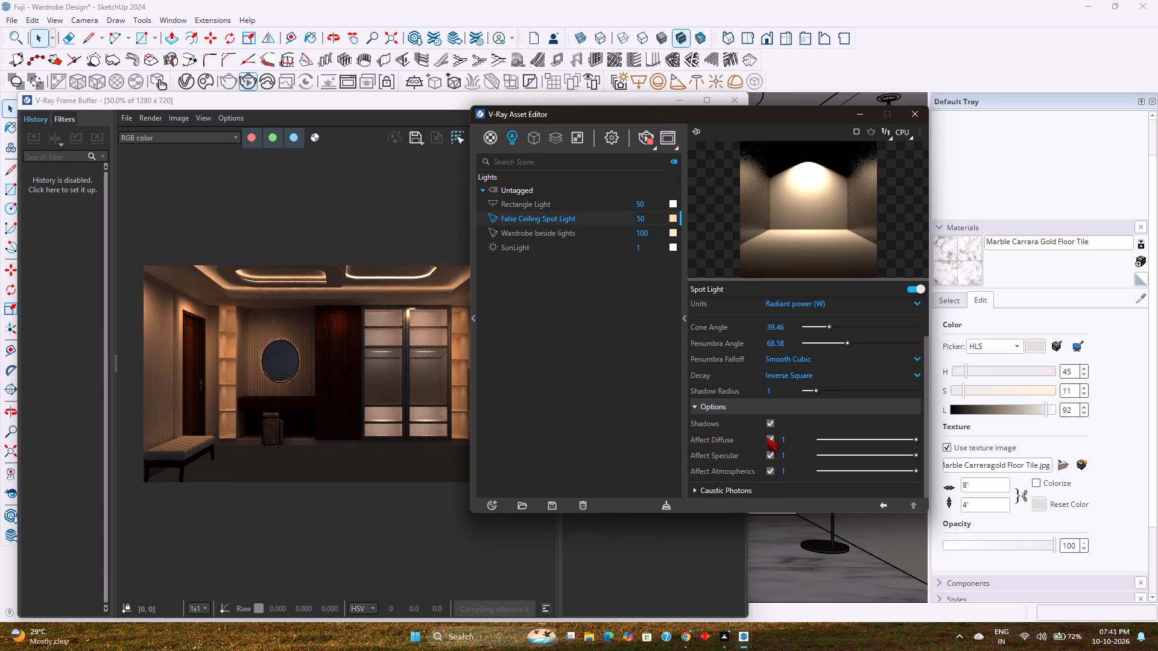
pyautogui.click(770, 423)
pyautogui.click(770, 423)
pyautogui.scroll(-4, 770, 426)
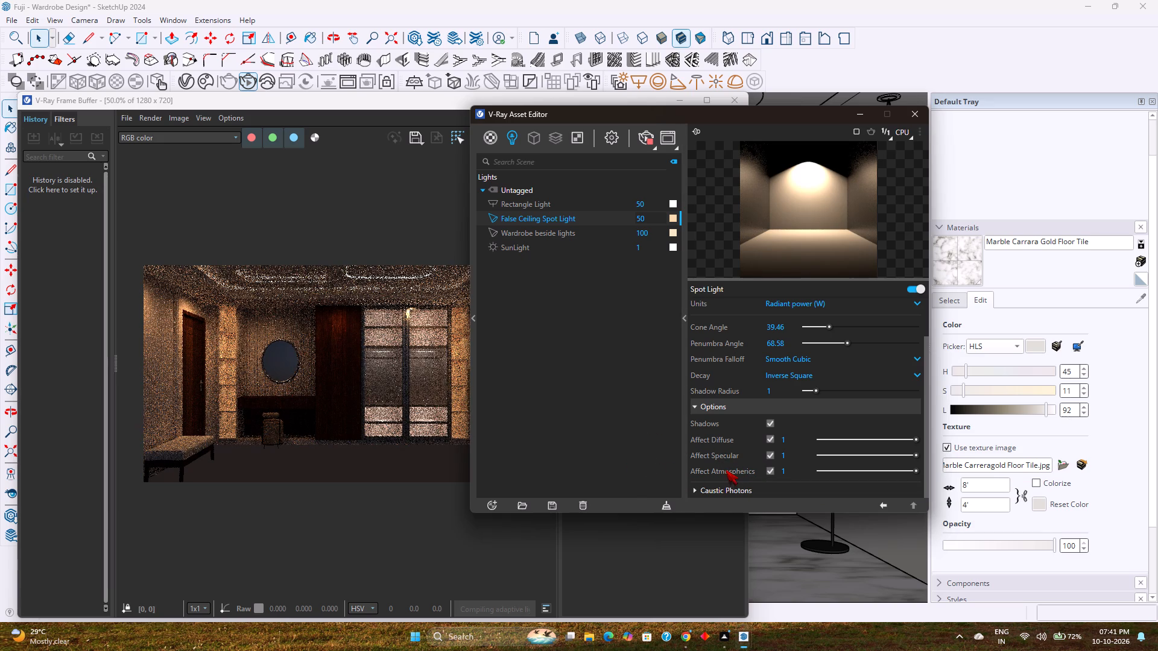
pyautogui.scroll(-3, 726, 470)
pyautogui.click(725, 486)
pyautogui.scroll(-5, 743, 453)
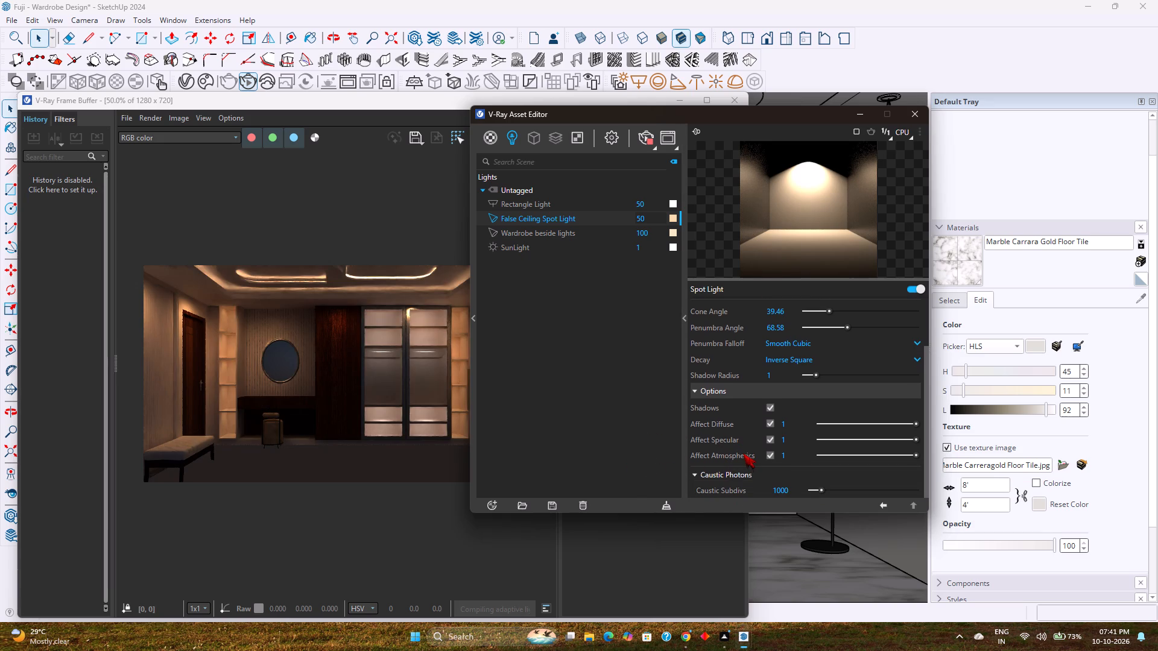
pyautogui.scroll(-3, 743, 453)
pyautogui.scroll(5, 771, 437)
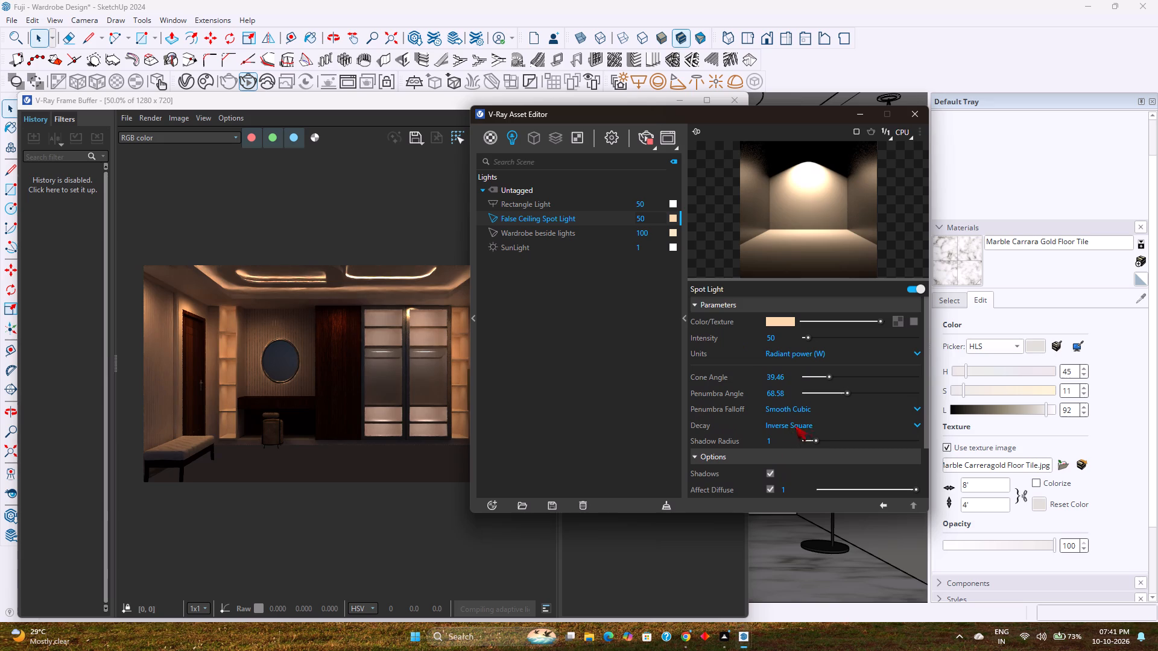
# Raise the False Ceiling Spot Light's intensity to about 337.8.
pyautogui.moveTo(806, 335); pyautogui.dragTo(824, 339)
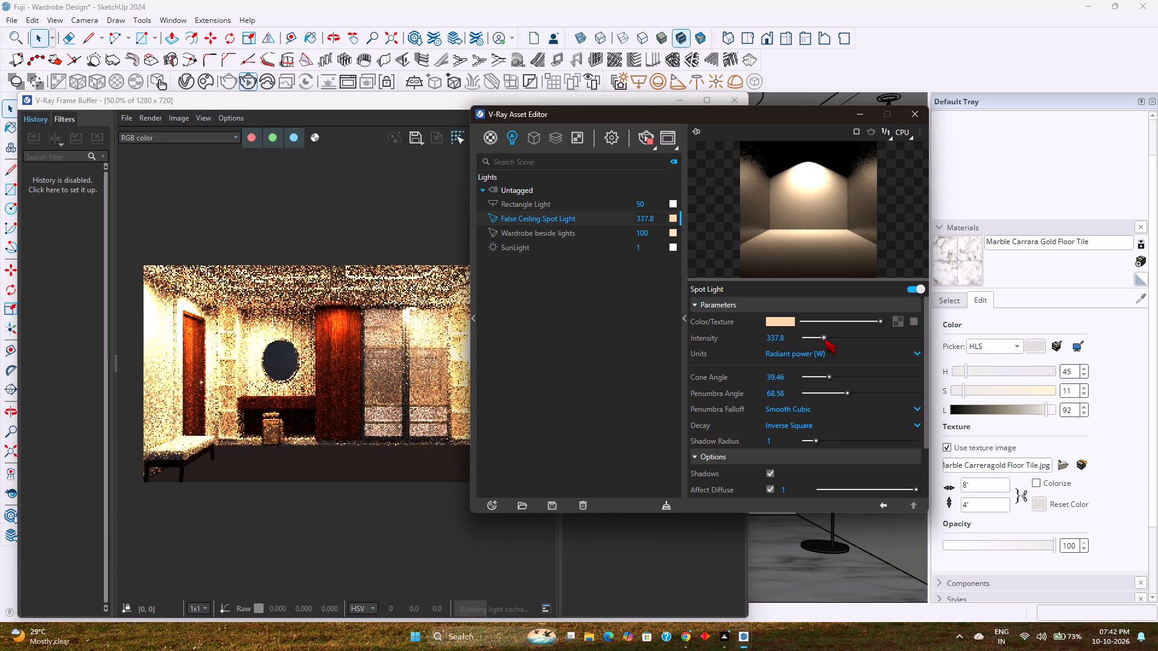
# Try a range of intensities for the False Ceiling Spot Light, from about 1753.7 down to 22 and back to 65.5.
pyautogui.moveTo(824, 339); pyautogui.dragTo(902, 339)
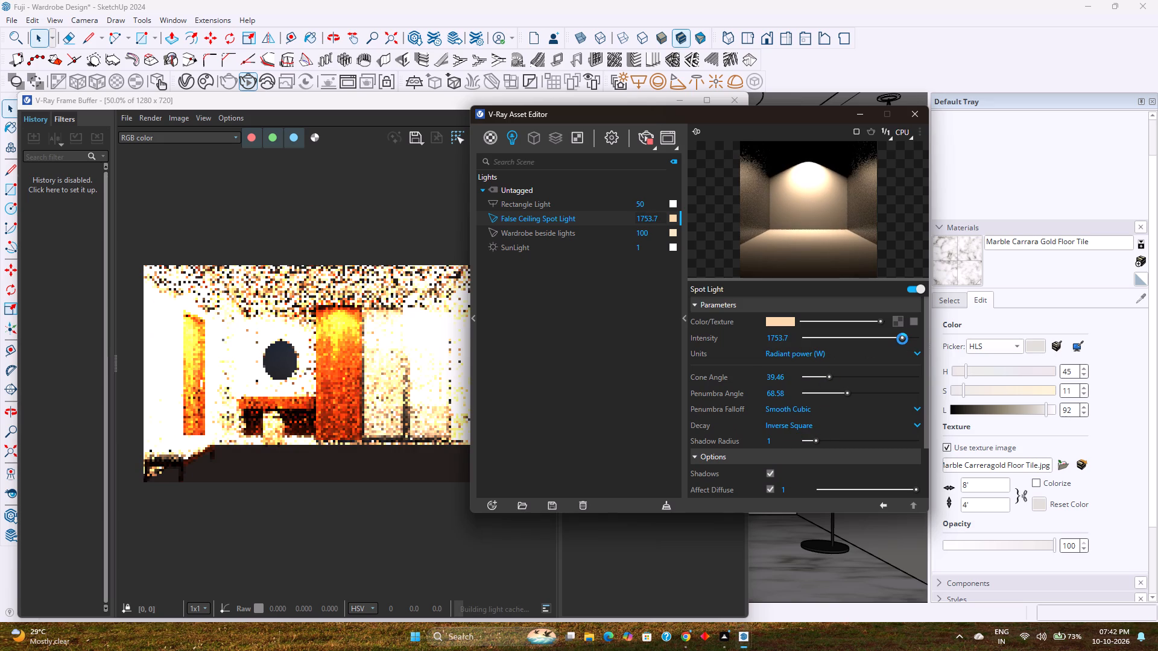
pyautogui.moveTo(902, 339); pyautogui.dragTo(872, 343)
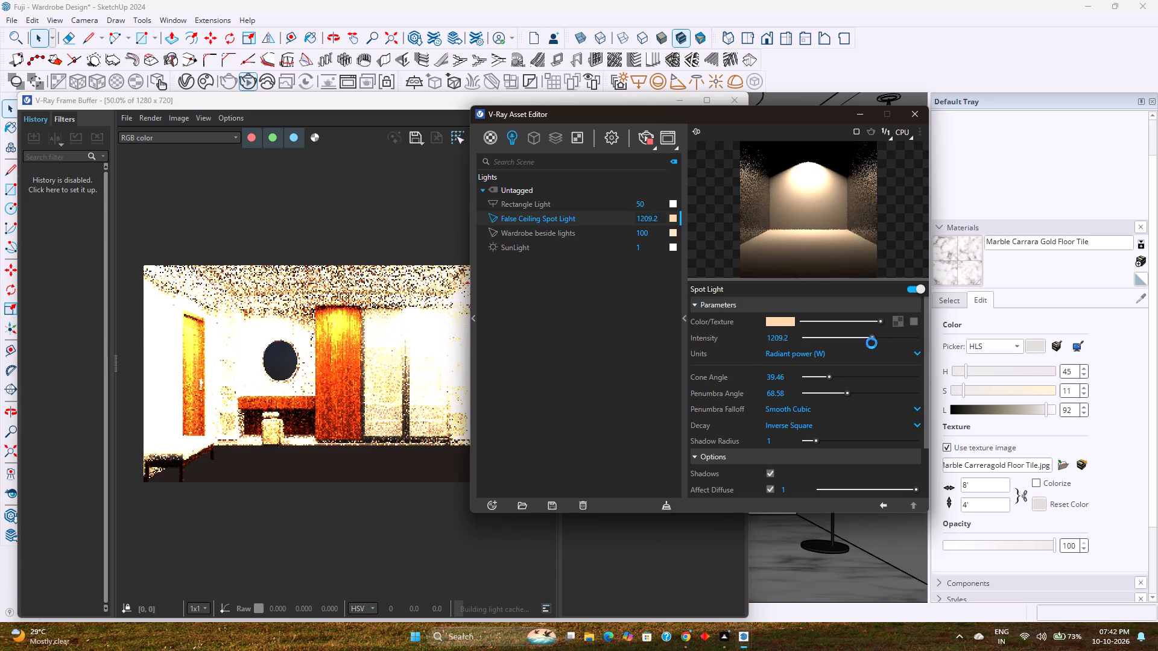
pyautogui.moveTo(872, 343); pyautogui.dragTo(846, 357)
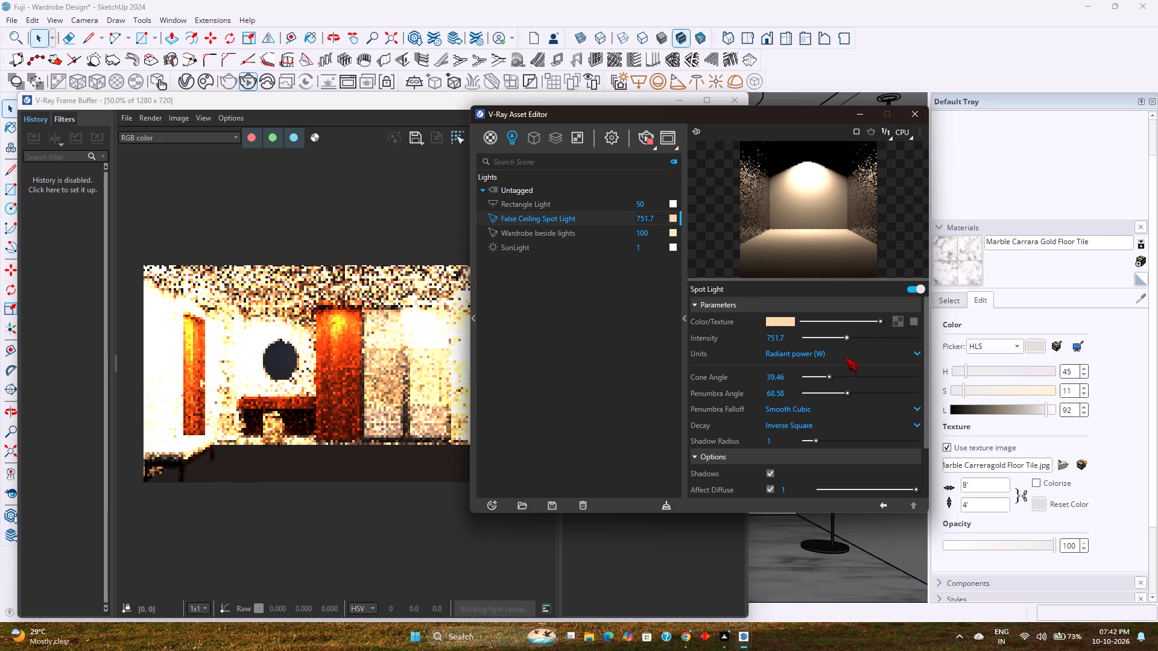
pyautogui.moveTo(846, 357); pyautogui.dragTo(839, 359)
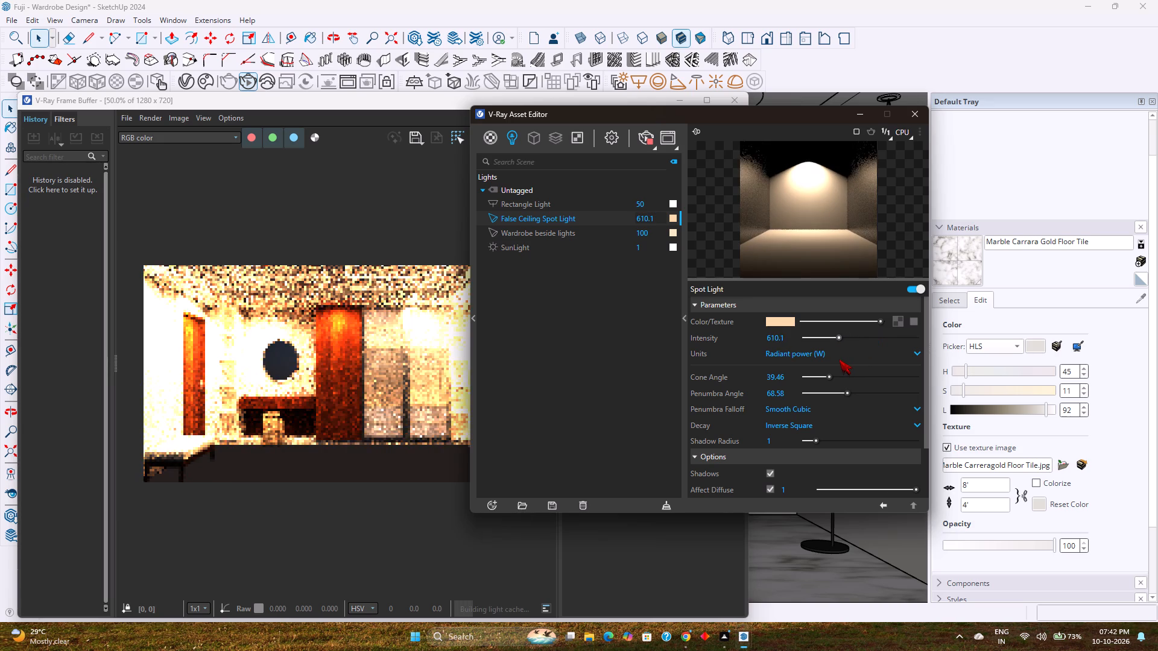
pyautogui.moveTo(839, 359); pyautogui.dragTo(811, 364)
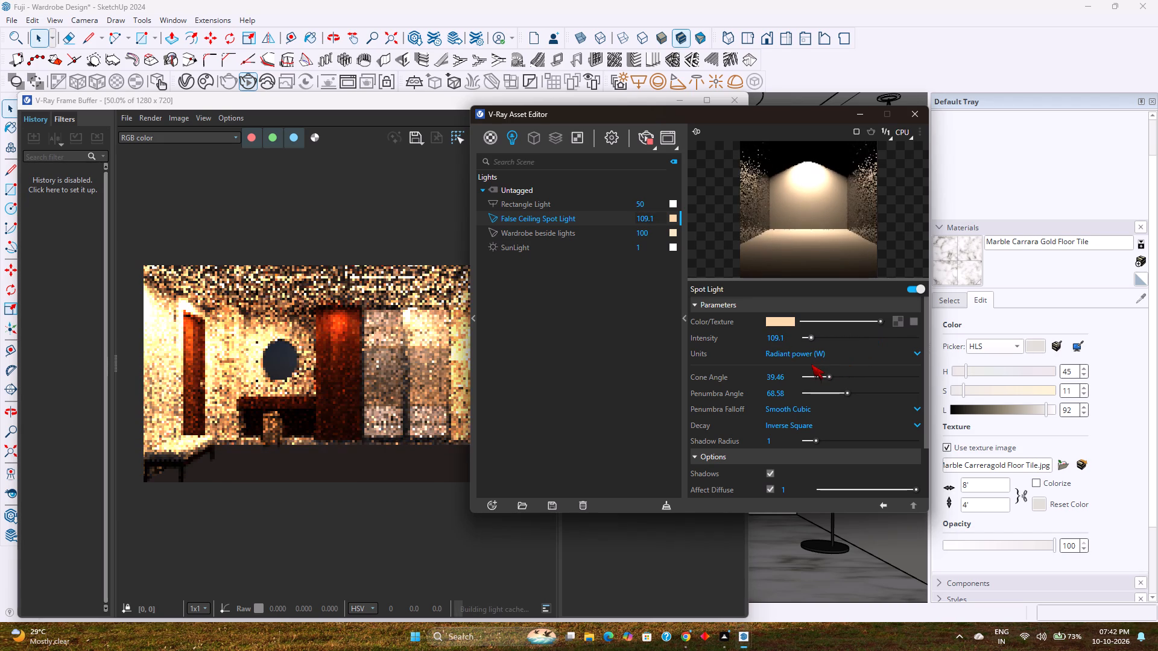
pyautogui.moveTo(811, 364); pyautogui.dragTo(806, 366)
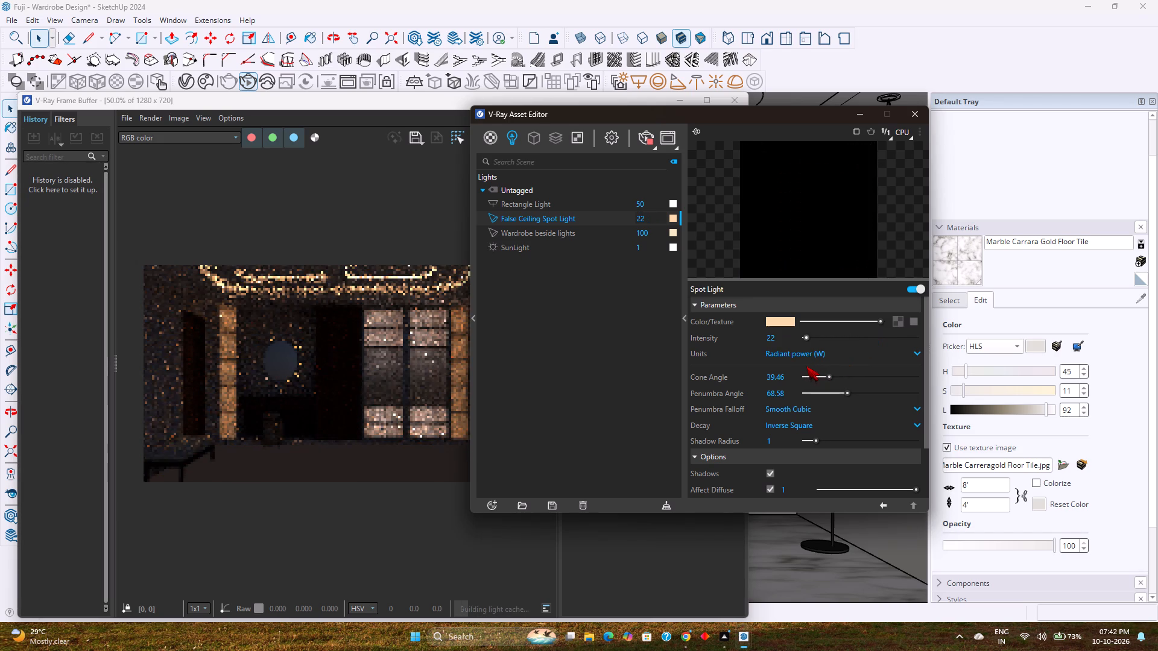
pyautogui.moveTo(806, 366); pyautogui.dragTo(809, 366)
# Set the False Ceiling Spot Light's intensity to 70 and put the Asset Editor away.
pyautogui.doubleClick(782, 338)
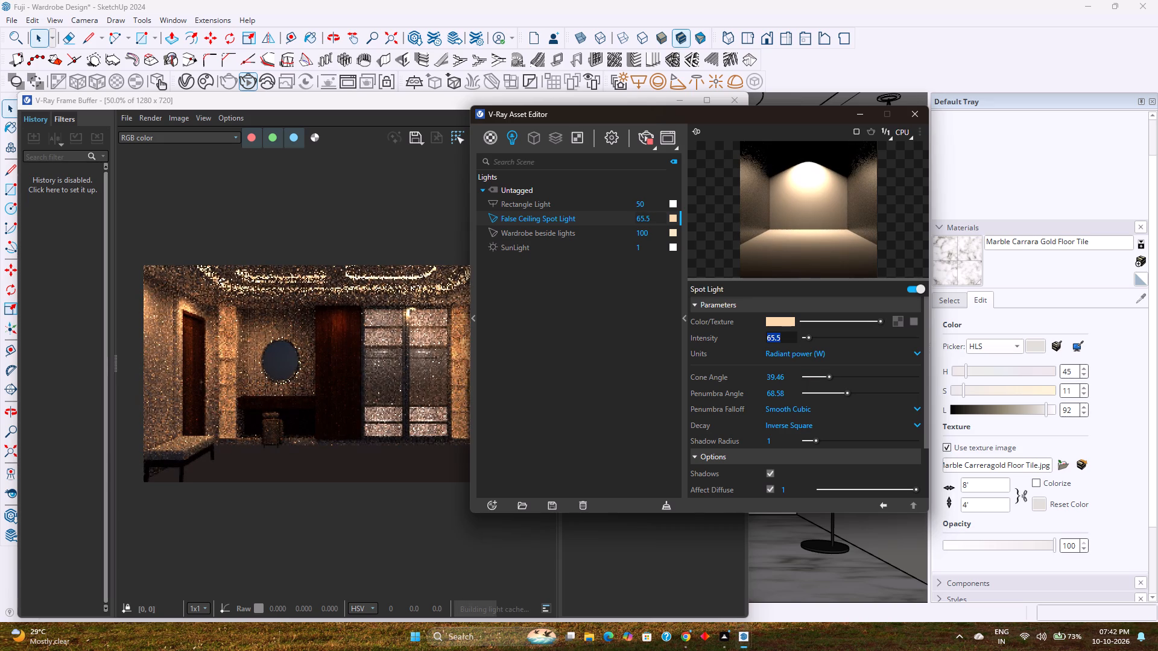
pyautogui.write('70')
pyautogui.press('Return')
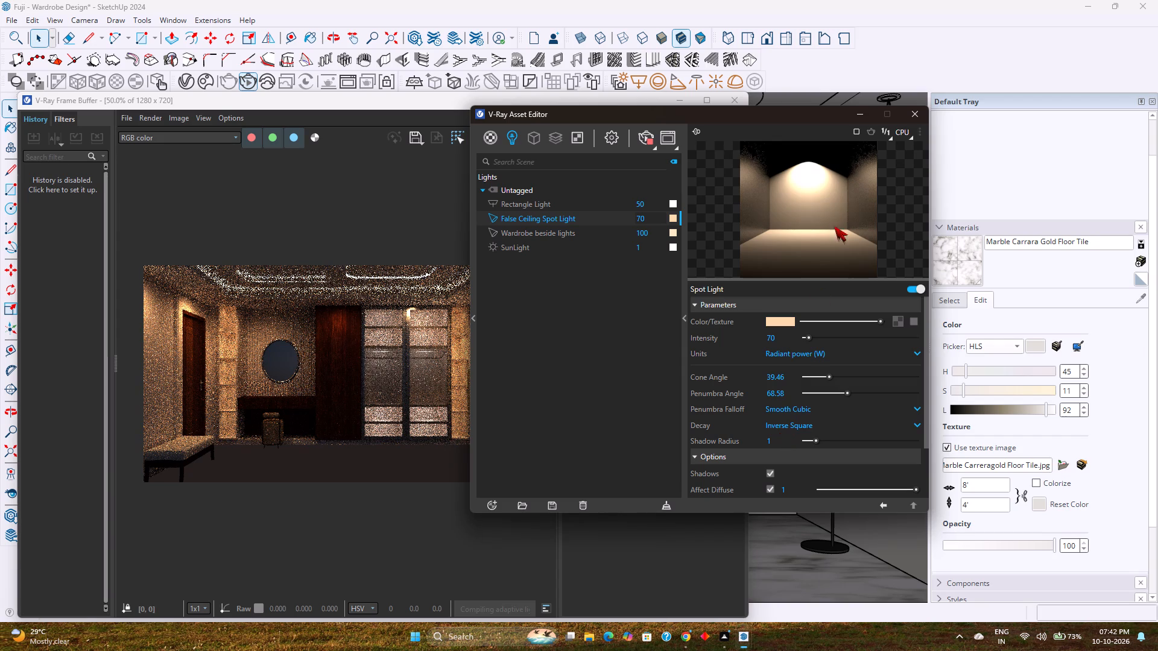
pyautogui.click(857, 114)
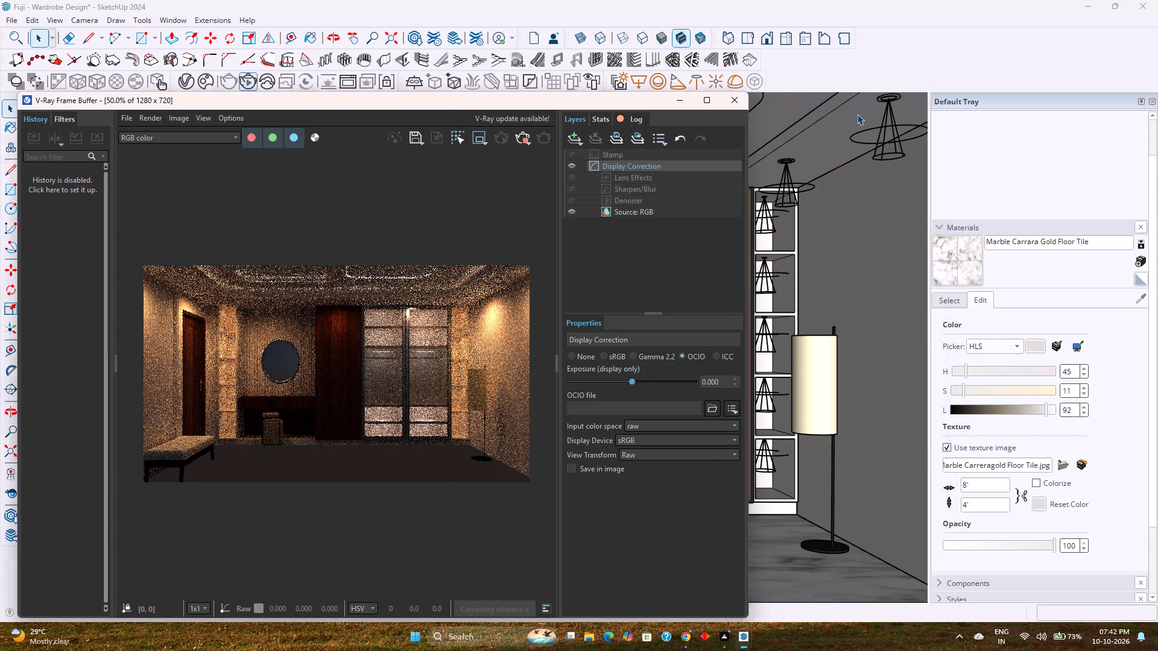
# Cut the marble floor slab, paste it inside the wall group aligned to the wall's front bottom corner, and leave the group.
pyautogui.click(683, 98)
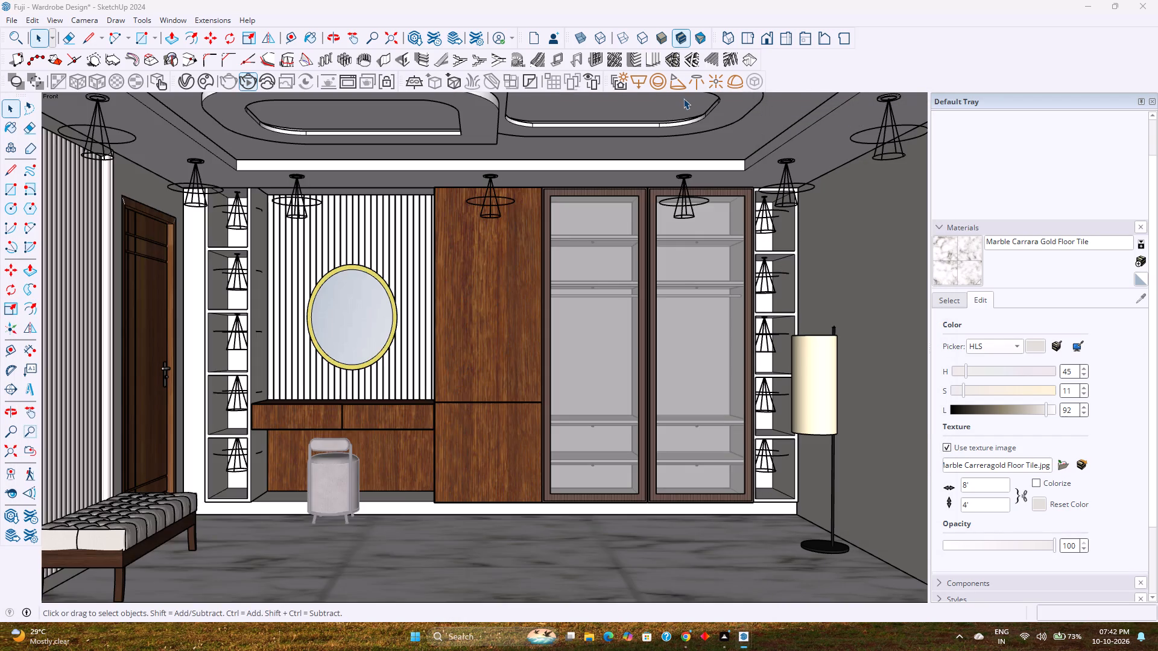
pyautogui.scroll(-6, 593, 275)
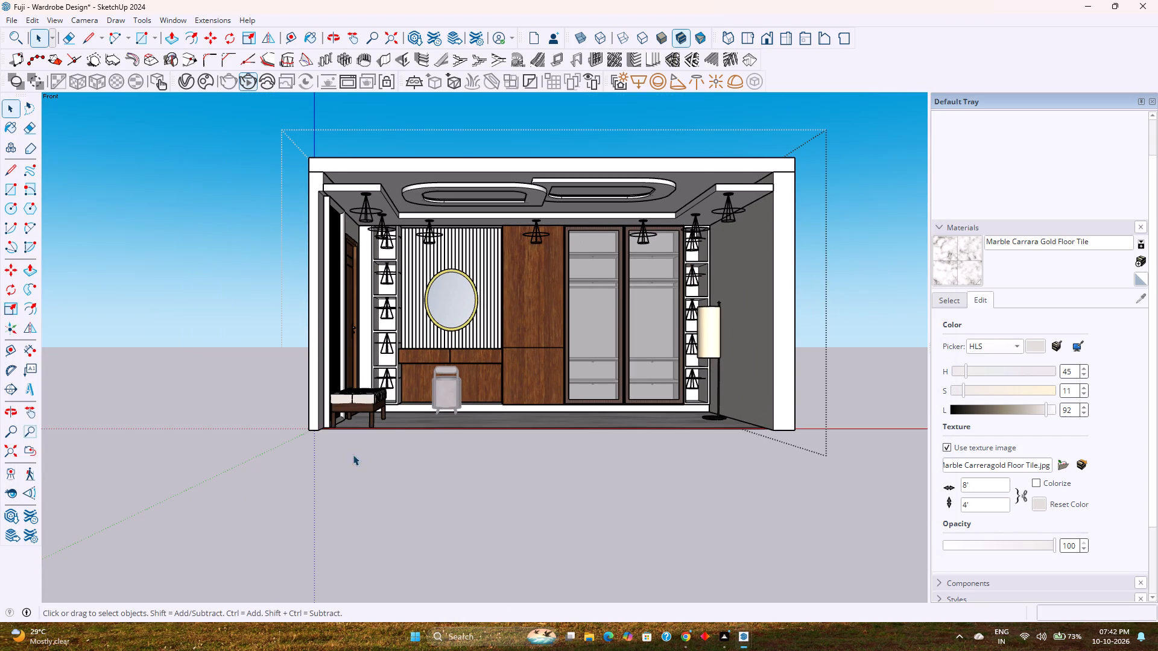
pyautogui.click(389, 430)
pyautogui.scroll(9, 394, 427)
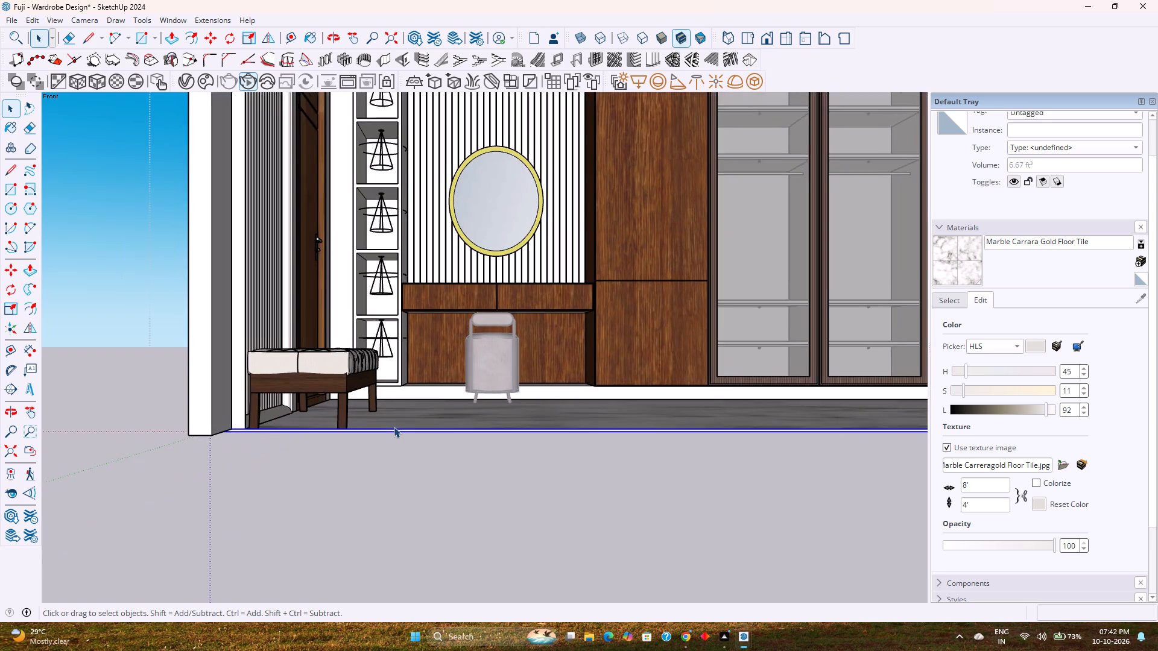
pyautogui.scroll(1, 394, 427)
pyautogui.hotkey('ctrl', 'x')
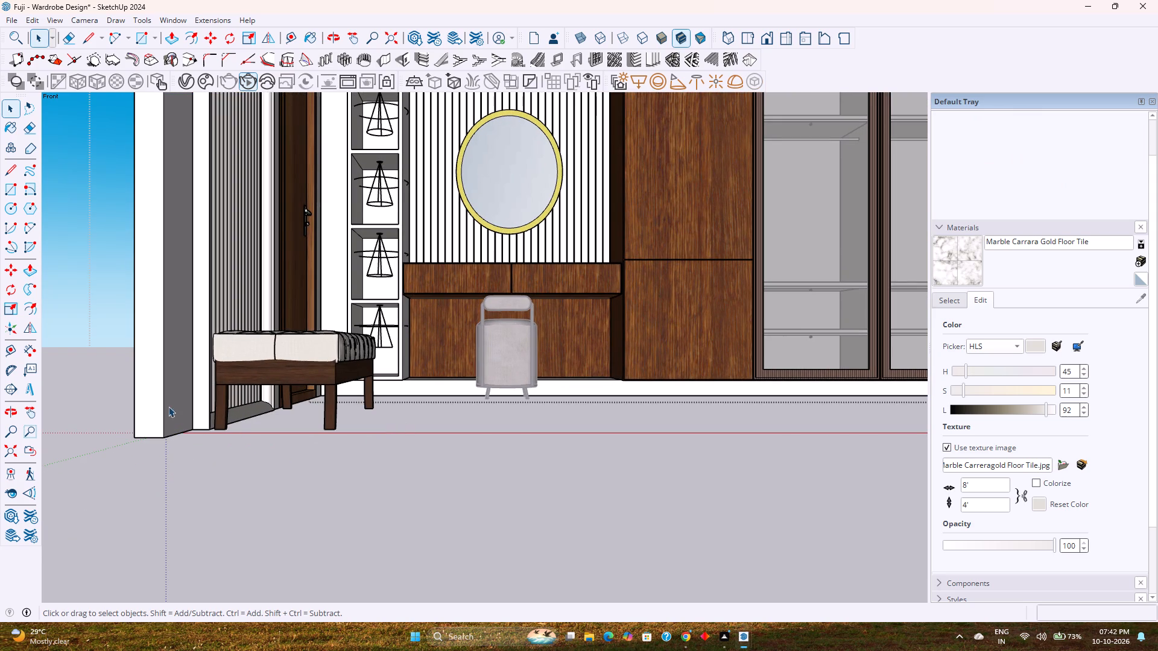
pyautogui.doubleClick(158, 403)
pyautogui.scroll(2, 177, 438)
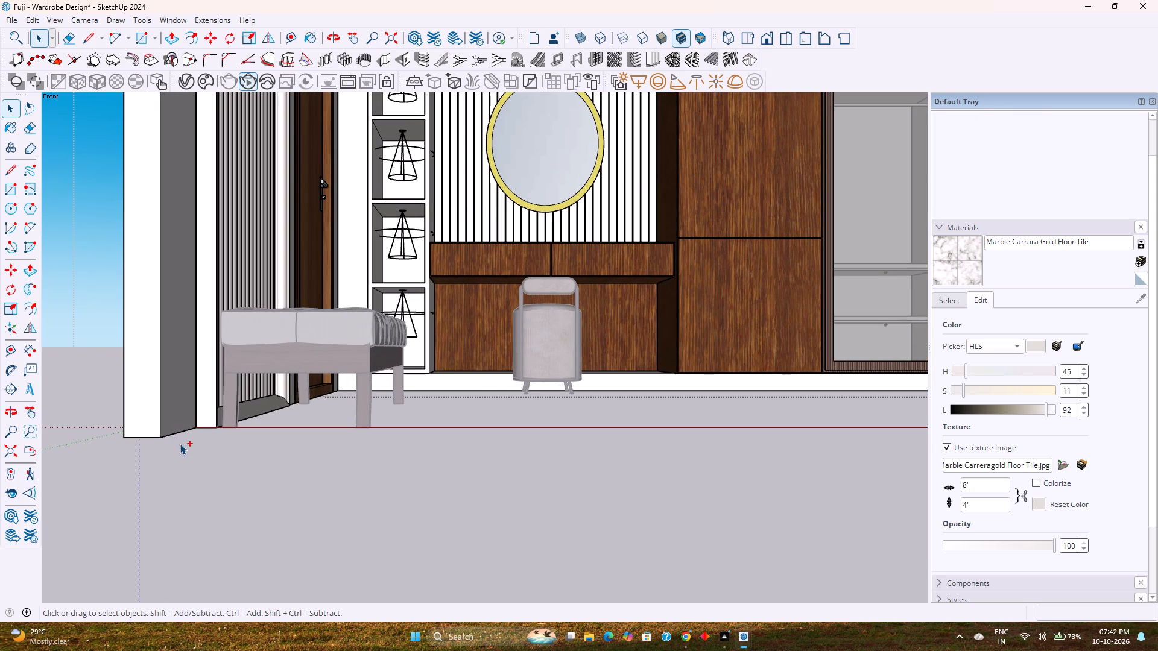
pyautogui.hotkey('ctrl', 'v')
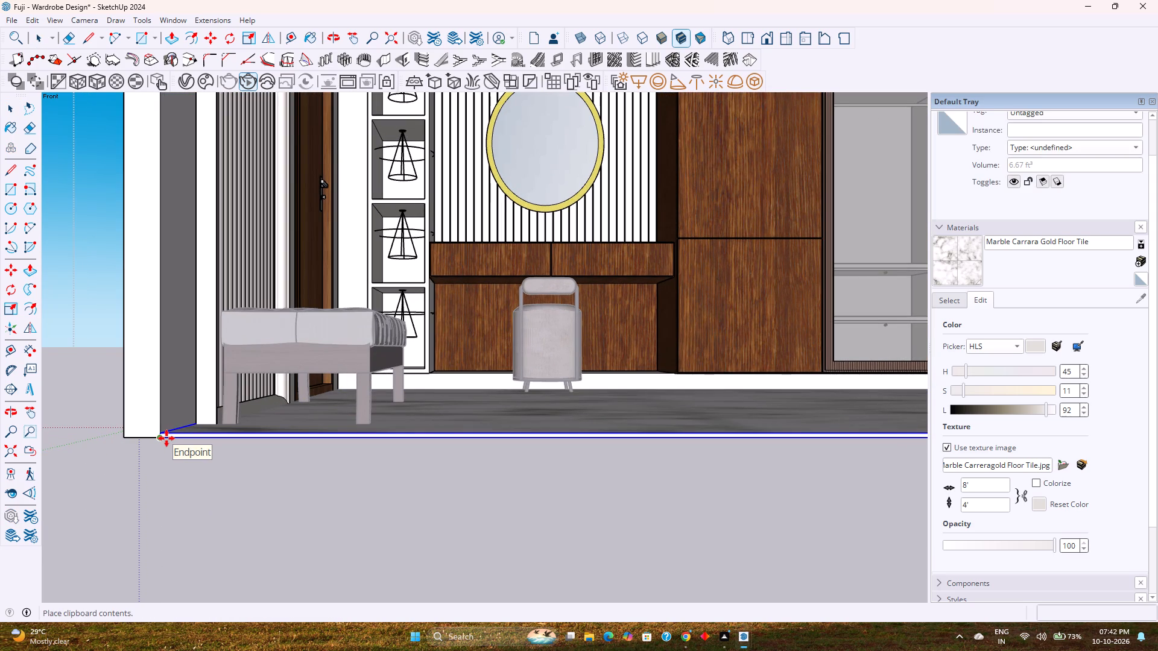
pyautogui.moveTo(166, 438); pyautogui.dragTo(481, 371, button='middle')
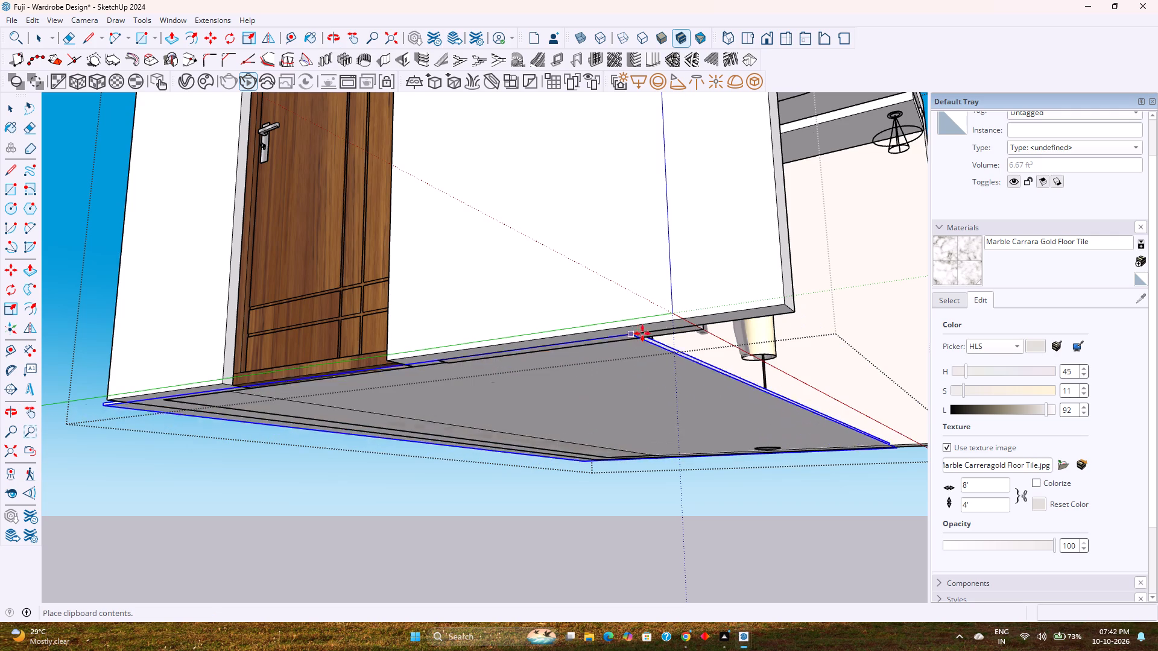
pyautogui.click(789, 315)
pyautogui.moveTo(788, 319); pyautogui.dragTo(764, 333, button='middle')
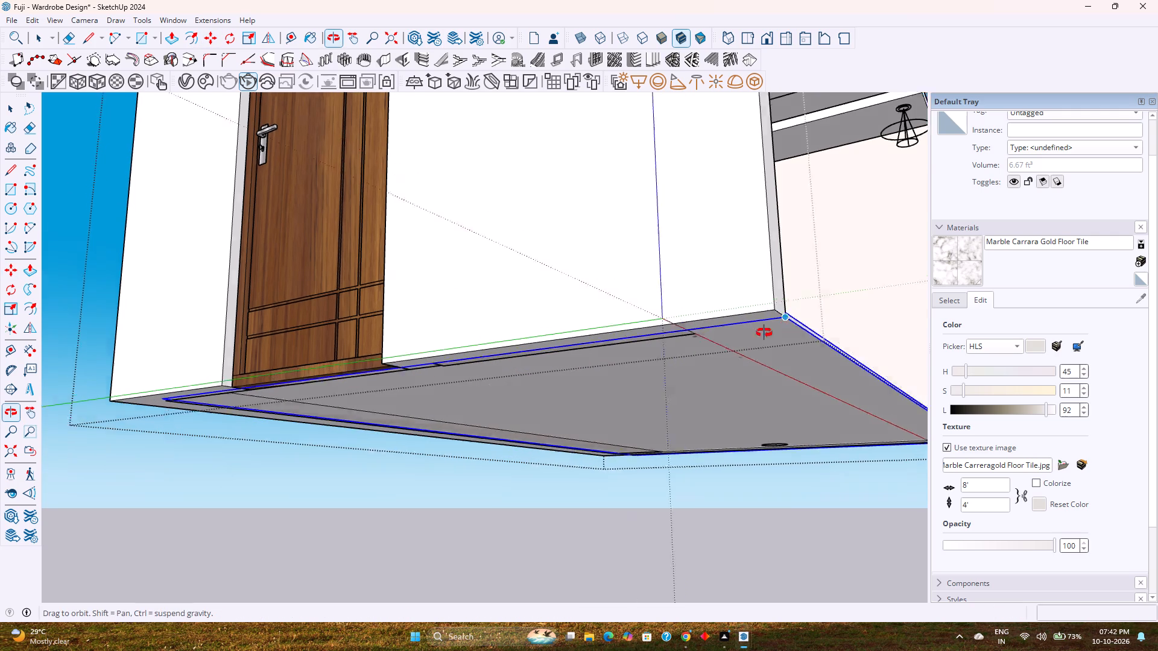
pyautogui.moveTo(764, 333); pyautogui.dragTo(402, 474, button='middle')
pyautogui.press('space')
pyautogui.scroll(-8, 401, 468)
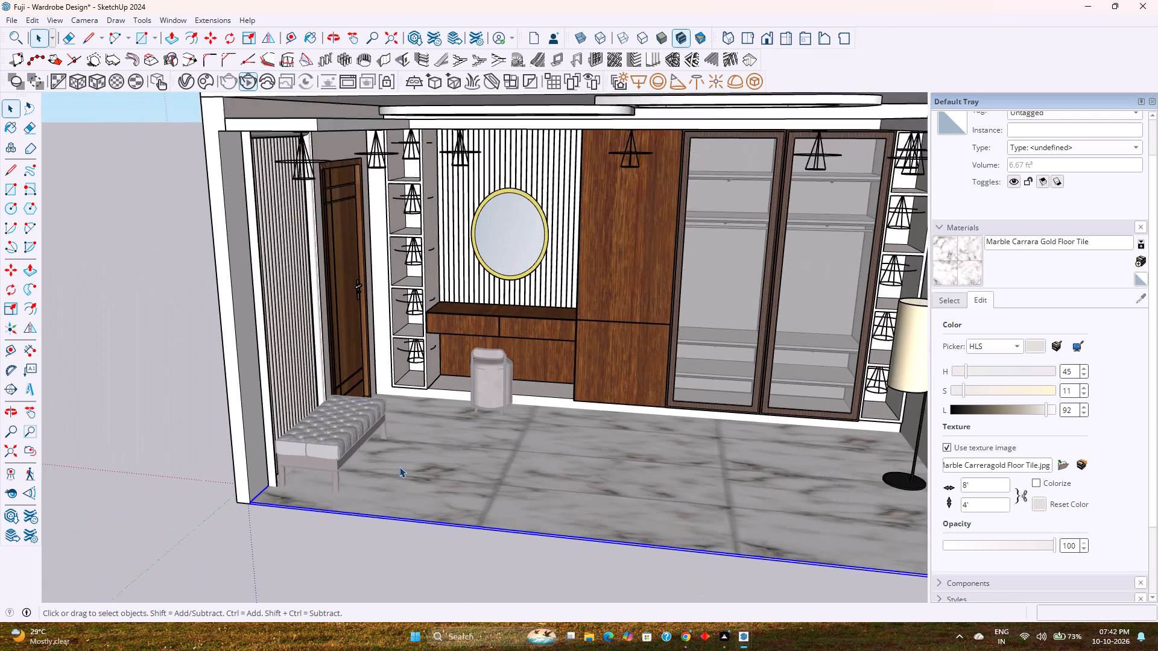
pyautogui.click(782, 43)
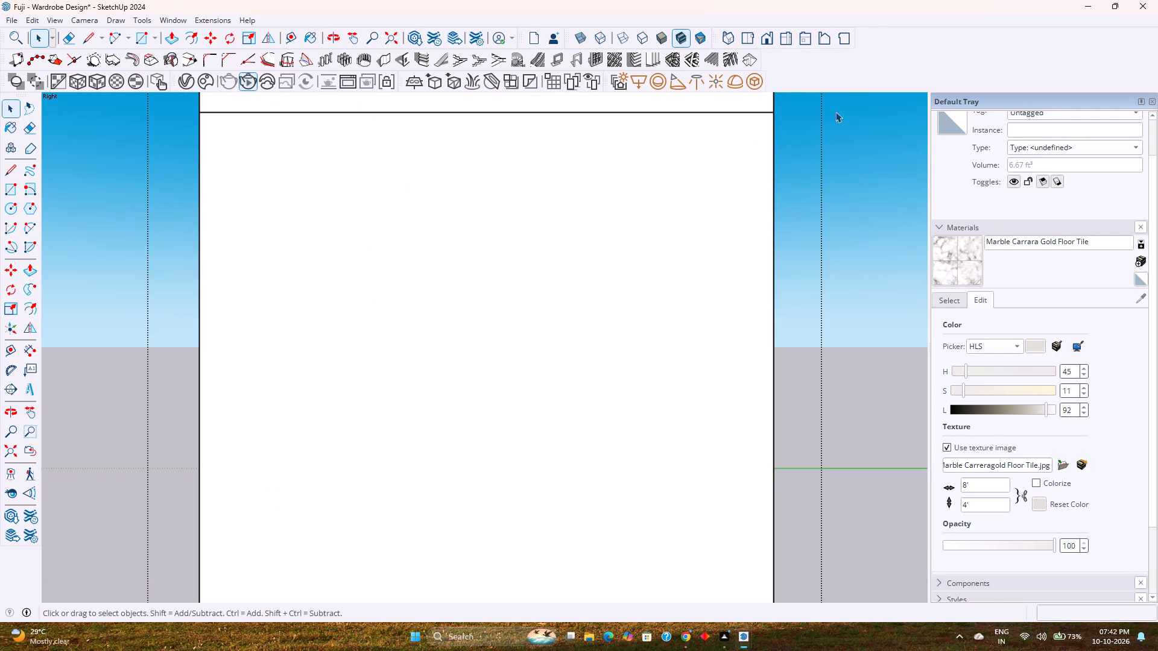
pyautogui.press('Escape')
pyautogui.press('Escape')
# Compose a straight-on Right view of the wardrobe wall that includes the bench, floor lamp and false ceiling.
pyautogui.click(782, 36)
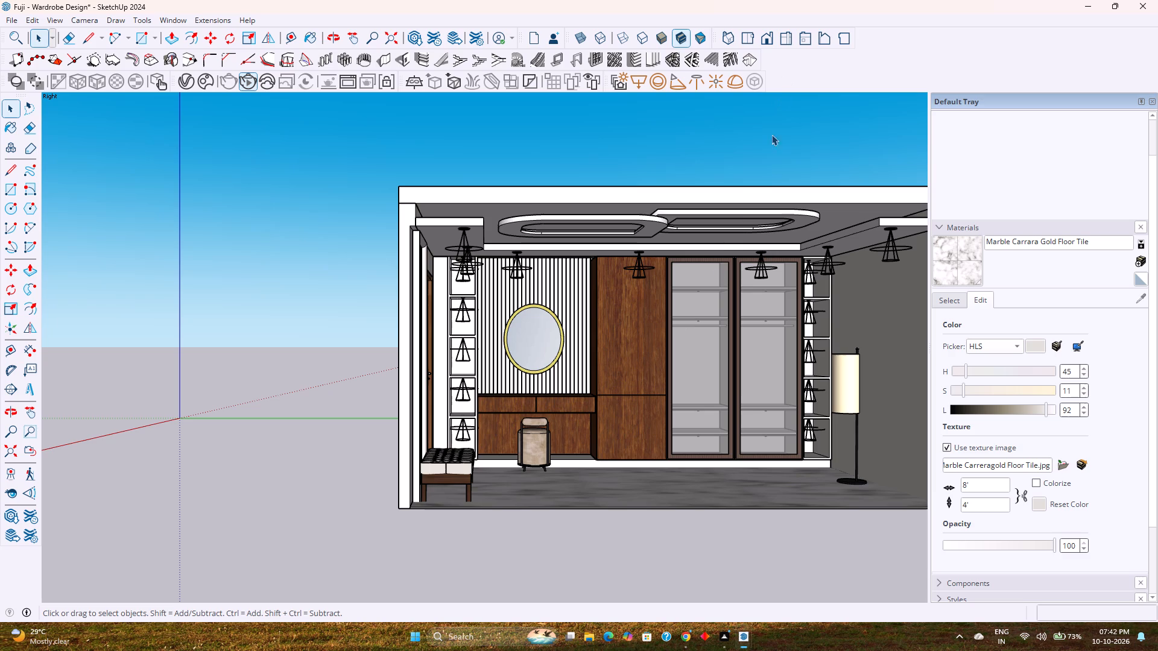
pyautogui.keyDown('shift'); pyautogui.moveTo(732, 353); pyautogui.dragTo(604, 349, button='middle'); pyautogui.keyUp('shift')
pyautogui.scroll(3, 595, 349)
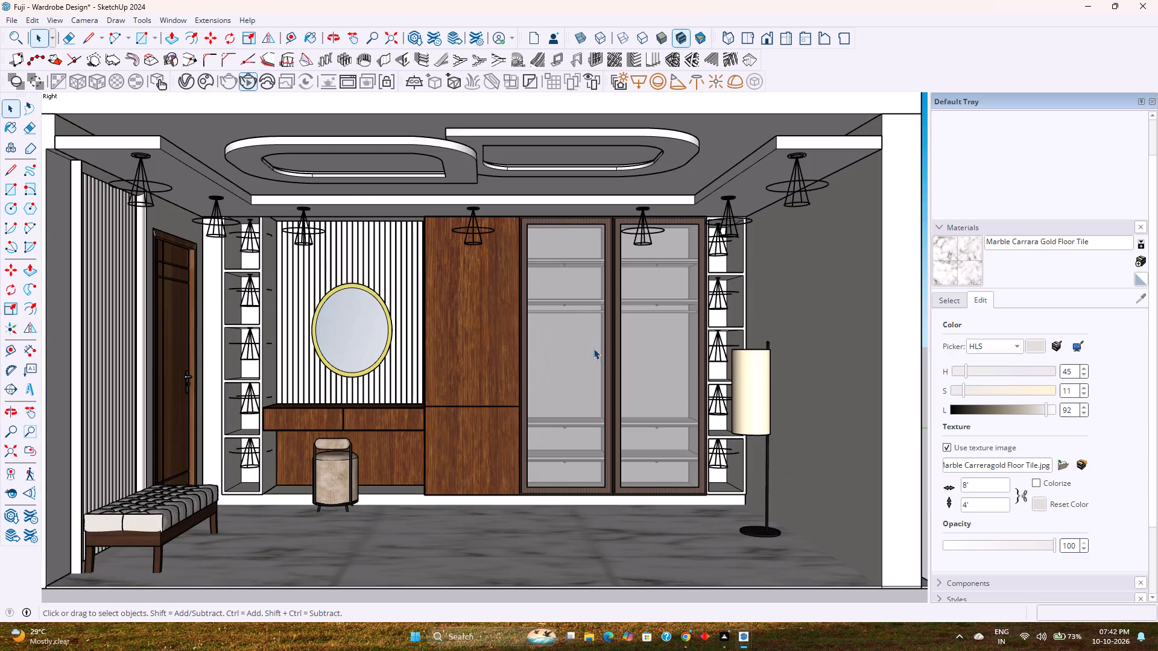
pyautogui.keyDown('shift'); pyautogui.moveTo(560, 339); pyautogui.dragTo(572, 337, button='middle'); pyautogui.keyUp('shift')
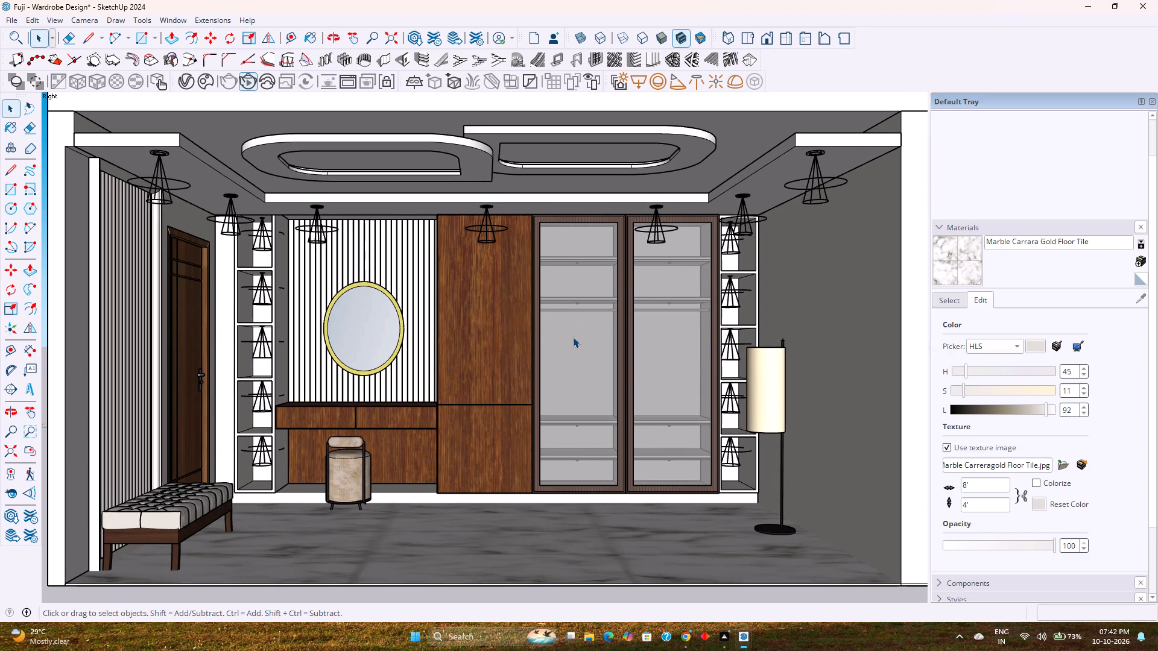
pyautogui.keyDown('shift'); pyautogui.moveTo(583, 302); pyautogui.dragTo(590, 320, button='middle'); pyautogui.keyUp('shift')
pyautogui.scroll(1, 591, 318)
pyautogui.keyDown('shift'); pyautogui.moveTo(591, 312); pyautogui.dragTo(592, 286, button='middle'); pyautogui.keyUp('shift')
pyautogui.keyDown('shift'); pyautogui.moveTo(590, 291); pyautogui.dragTo(597, 286, button='middle'); pyautogui.keyUp('shift')
pyautogui.scroll(1, 596, 285)
pyautogui.keyDown('shift'); pyautogui.moveTo(596, 285); pyautogui.dragTo(606, 283, button='middle'); pyautogui.keyUp('shift')
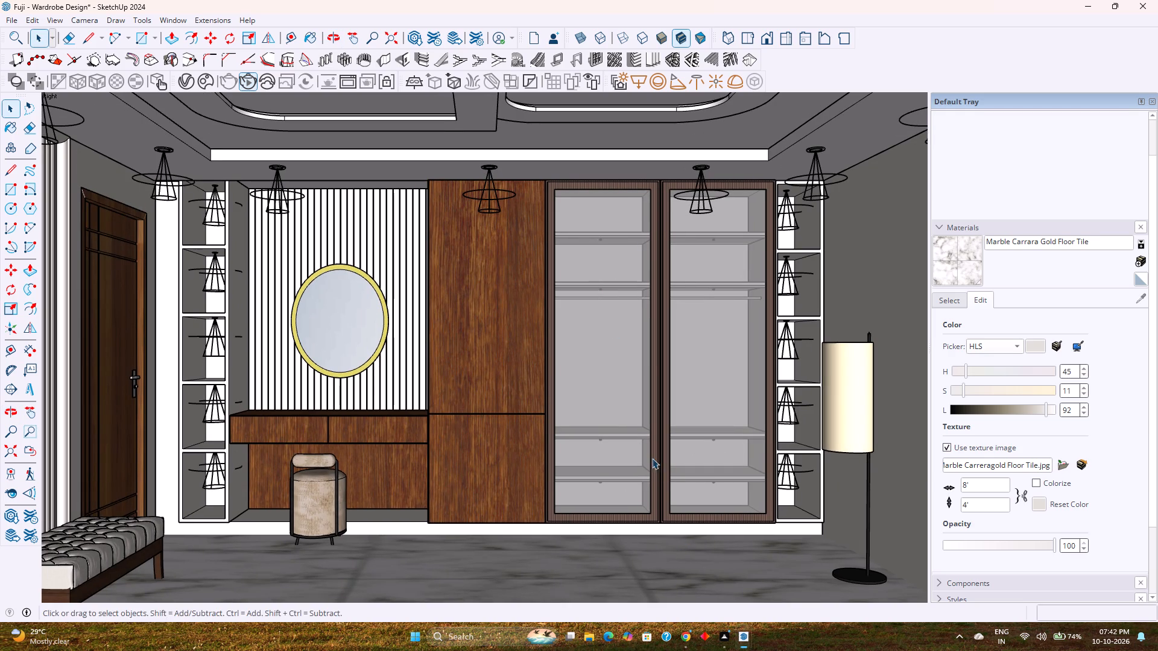
pyautogui.keyDown('shift'); pyautogui.moveTo(608, 404); pyautogui.dragTo(615, 404, button='middle'); pyautogui.keyUp('shift')
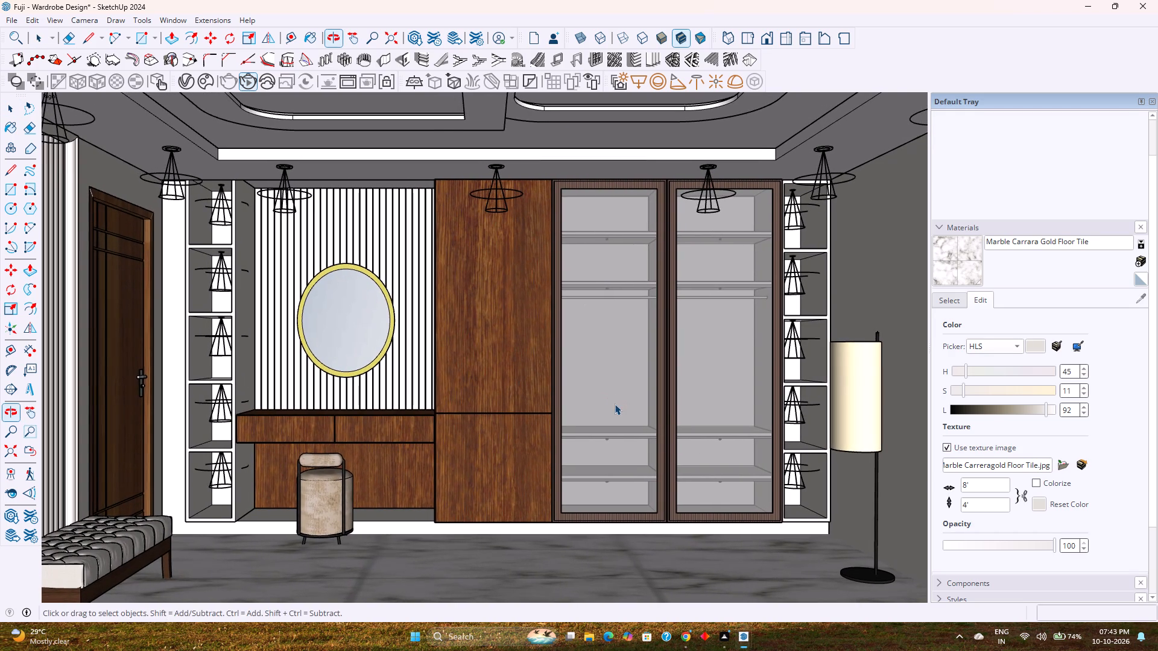
pyautogui.scroll(-1, 615, 404)
pyautogui.keyDown('shift'); pyautogui.moveTo(620, 400); pyautogui.dragTo(613, 400, button='middle'); pyautogui.keyUp('shift')
pyautogui.moveTo(613, 399); pyautogui.dragTo(613, 392, button='middle')
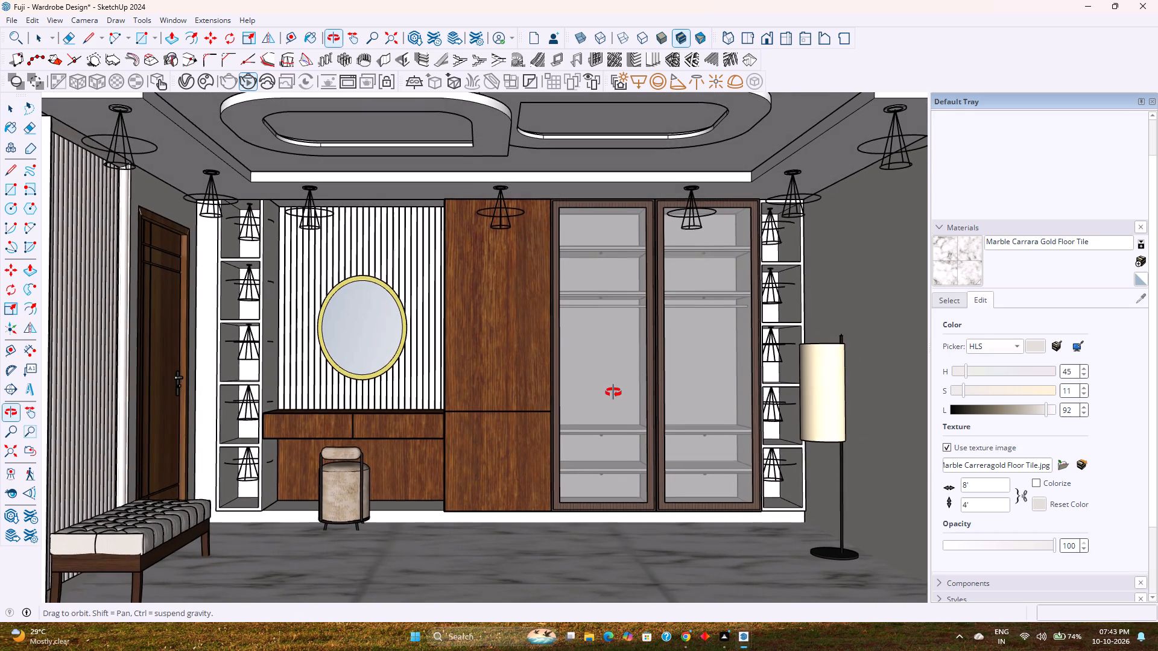
pyautogui.moveTo(613, 392); pyautogui.dragTo(613, 389, button='middle')
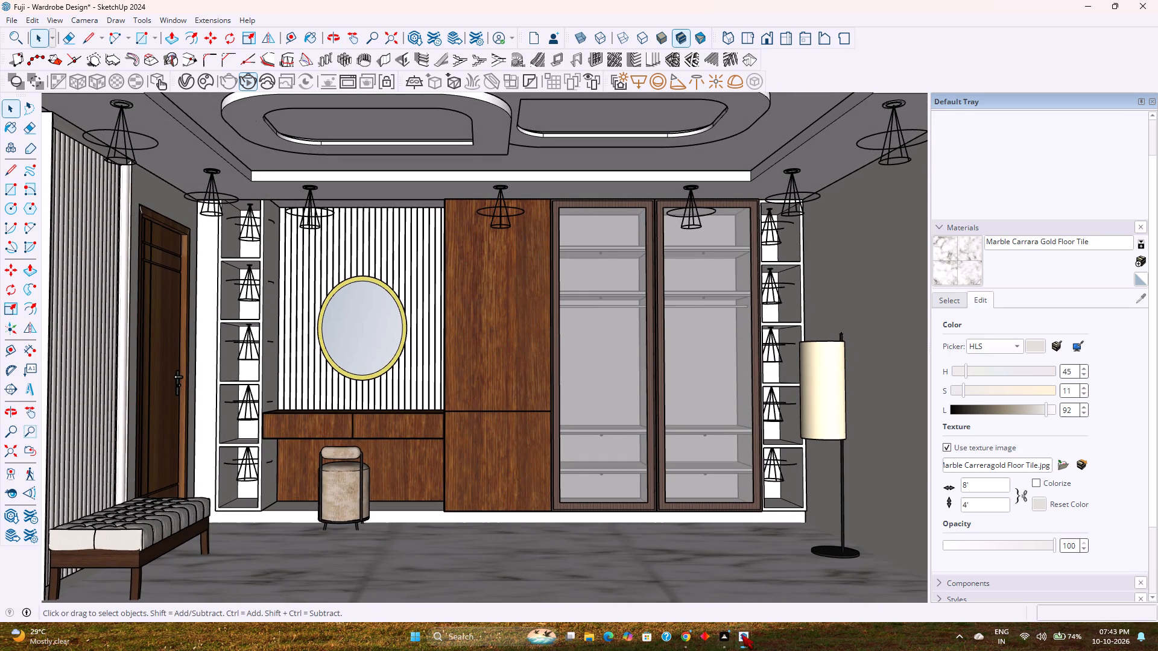
# Bring back the V-Ray Frame Buffer to examine the render from the recomposed view.
pyautogui.click(746, 634)
pyautogui.click(759, 582)
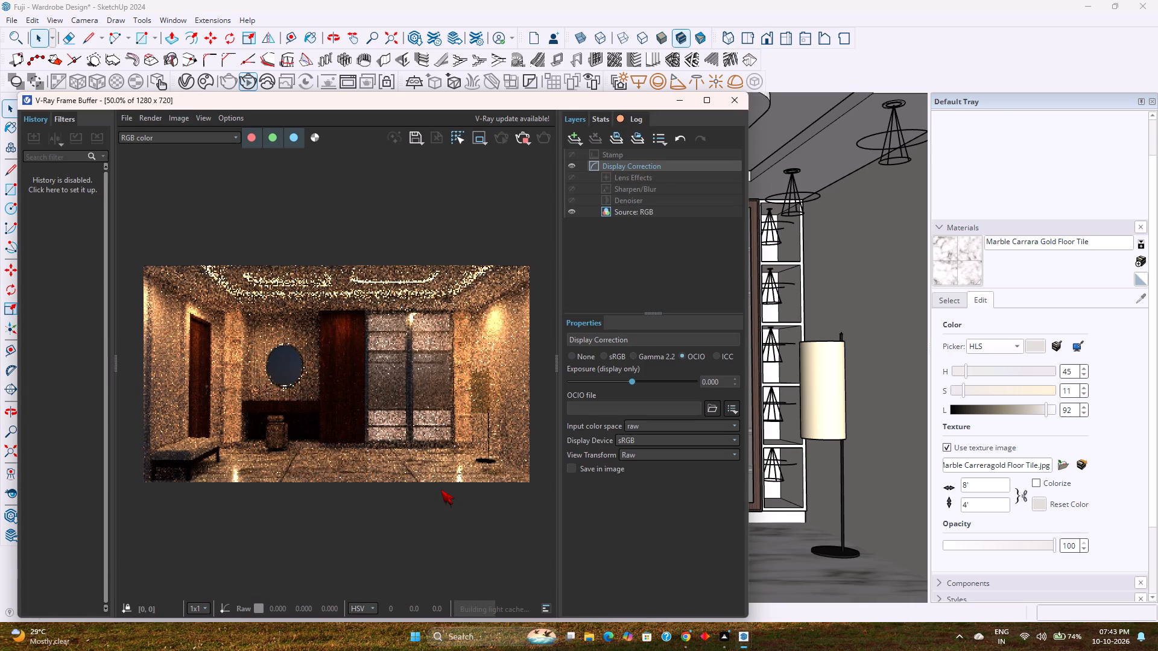
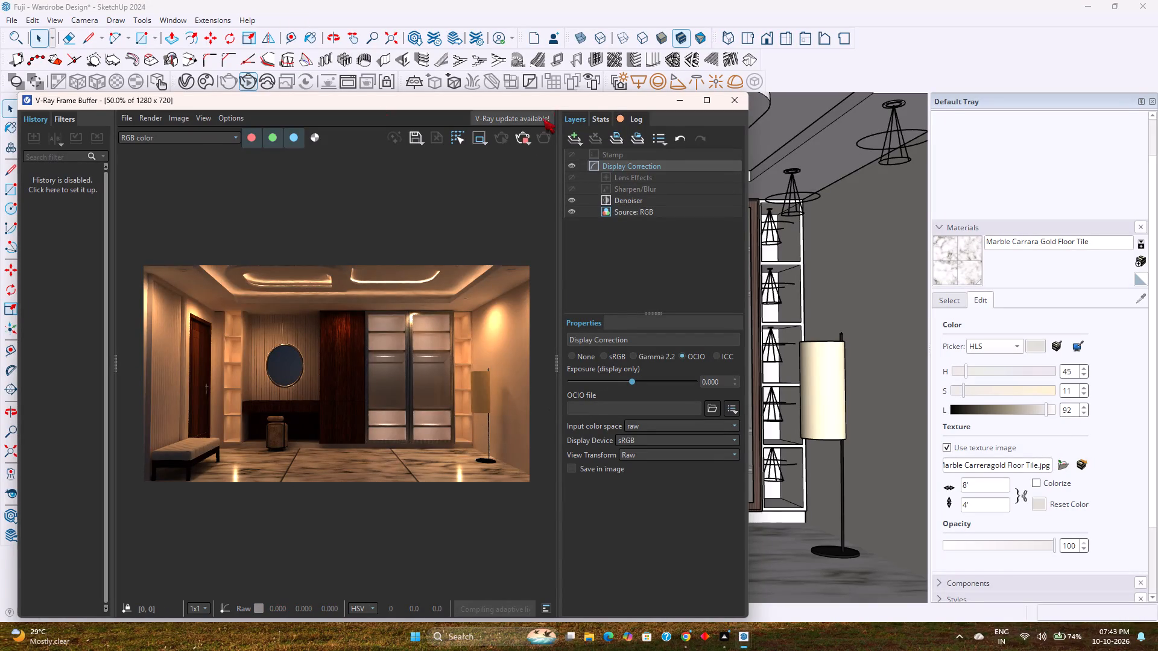
# Stop the running render and start a fresh one of the straight-on wardrobe view.
pyautogui.click(520, 140)
pyautogui.click(543, 140)
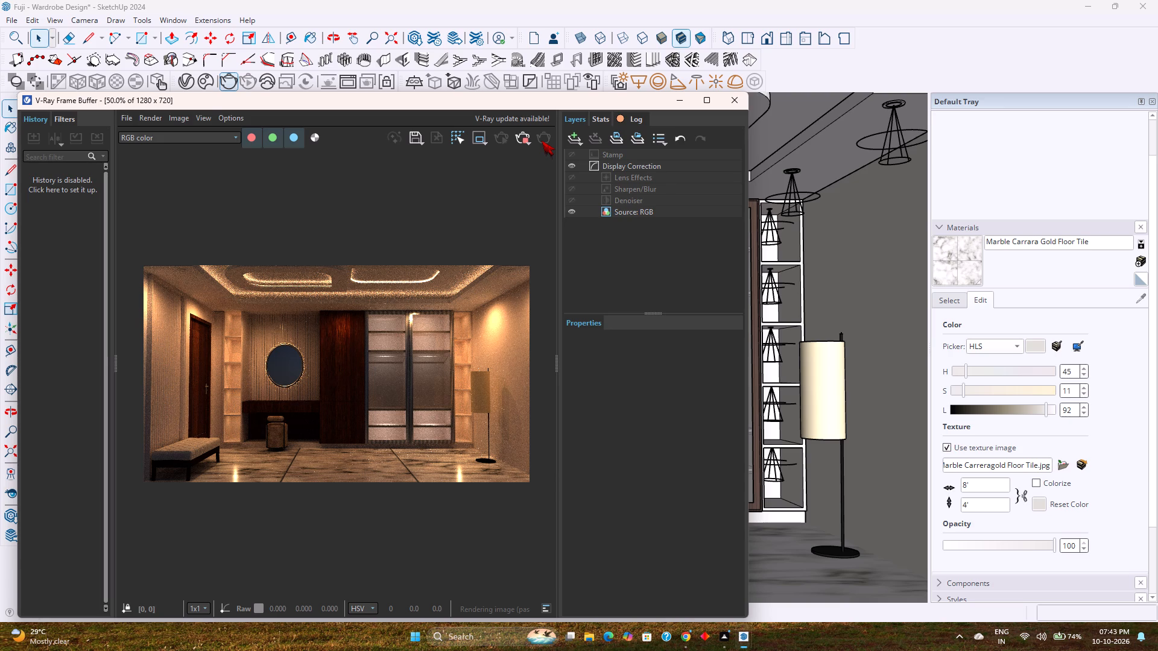
# Raise the Display Correction exposure to about 0.485.
pyautogui.click(644, 165)
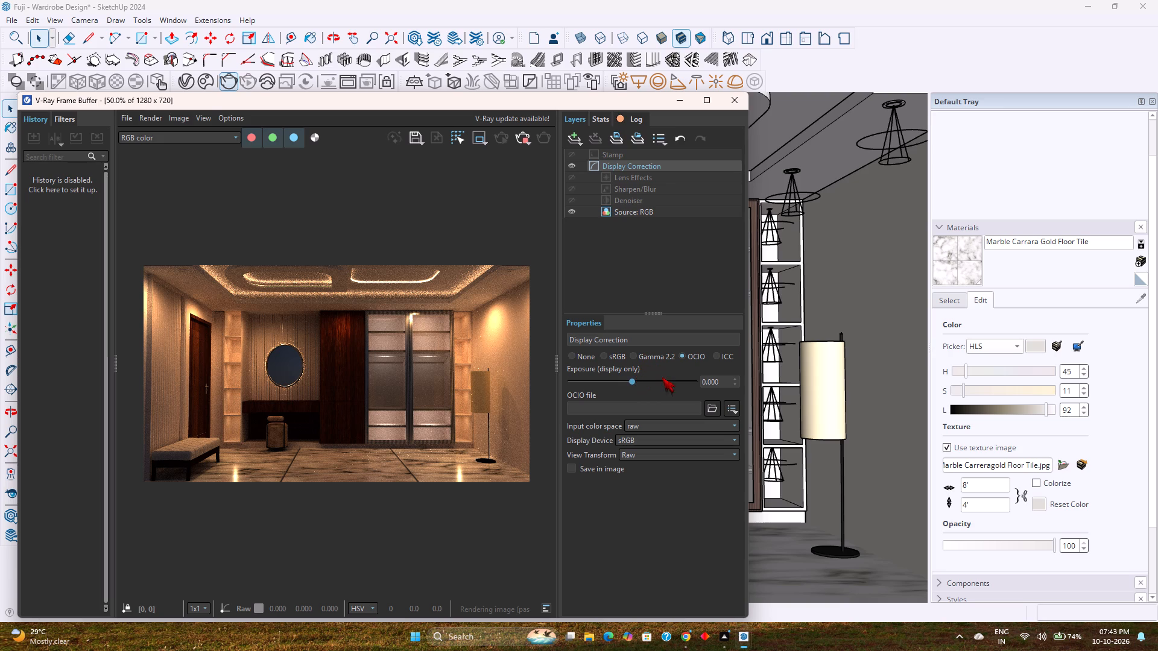
pyautogui.click(656, 382)
pyautogui.moveTo(652, 382); pyautogui.dragTo(646, 382)
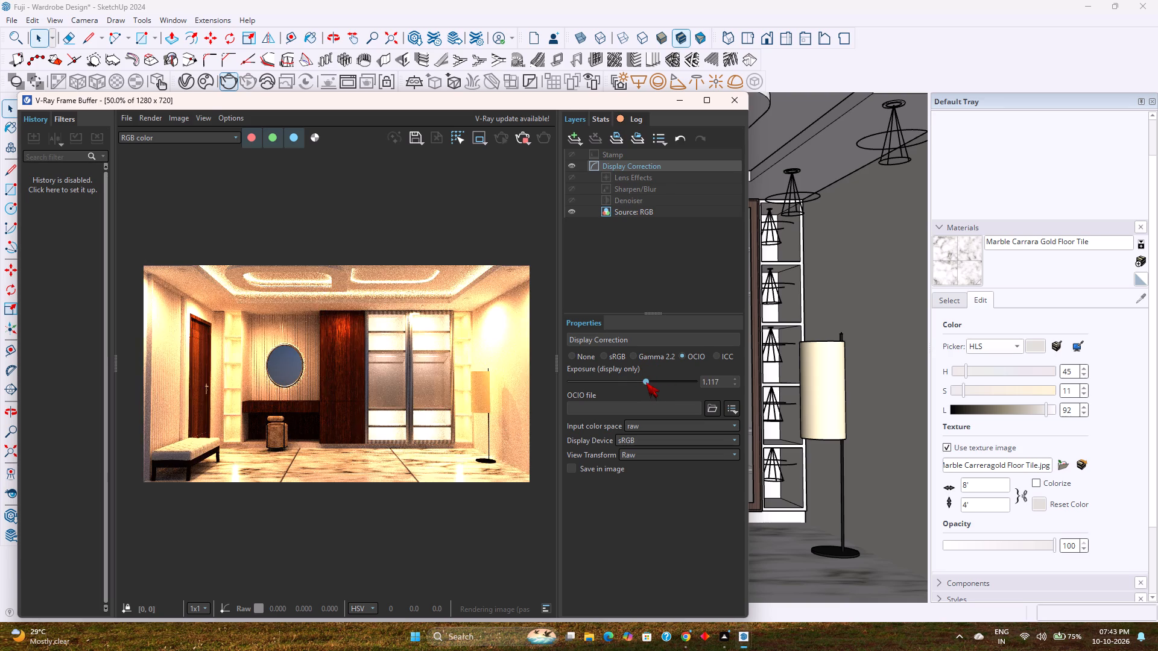
pyautogui.moveTo(646, 382); pyautogui.dragTo(641, 382)
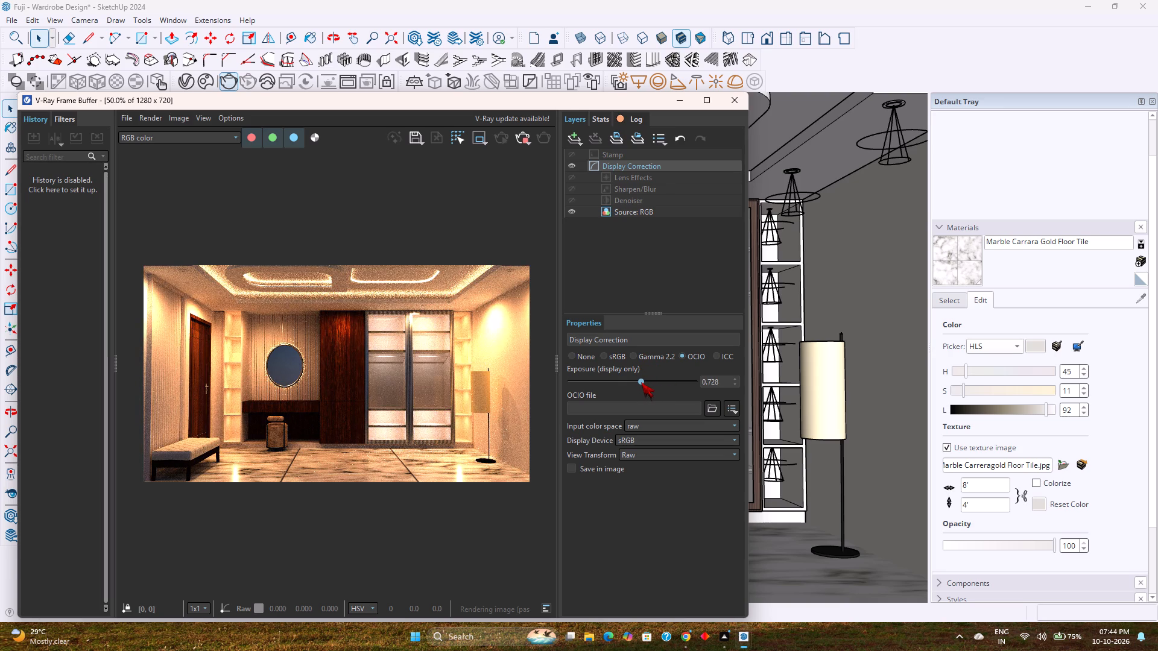
pyautogui.moveTo(641, 382); pyautogui.dragTo(639, 382)
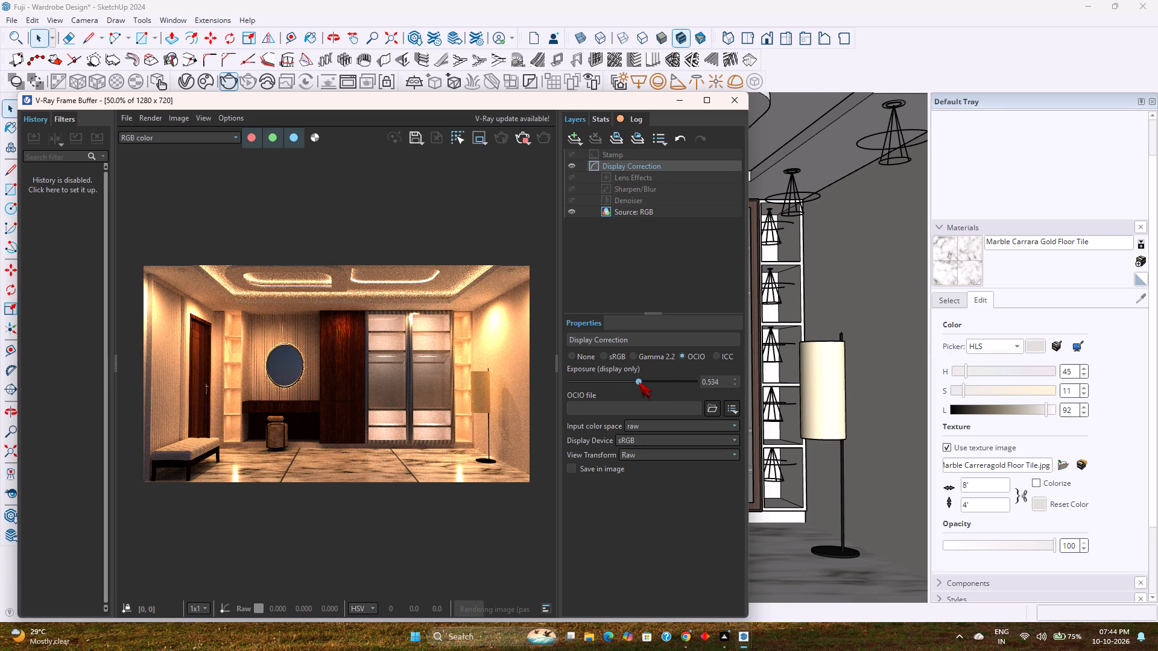
pyautogui.moveTo(639, 382); pyautogui.dragTo(638, 382)
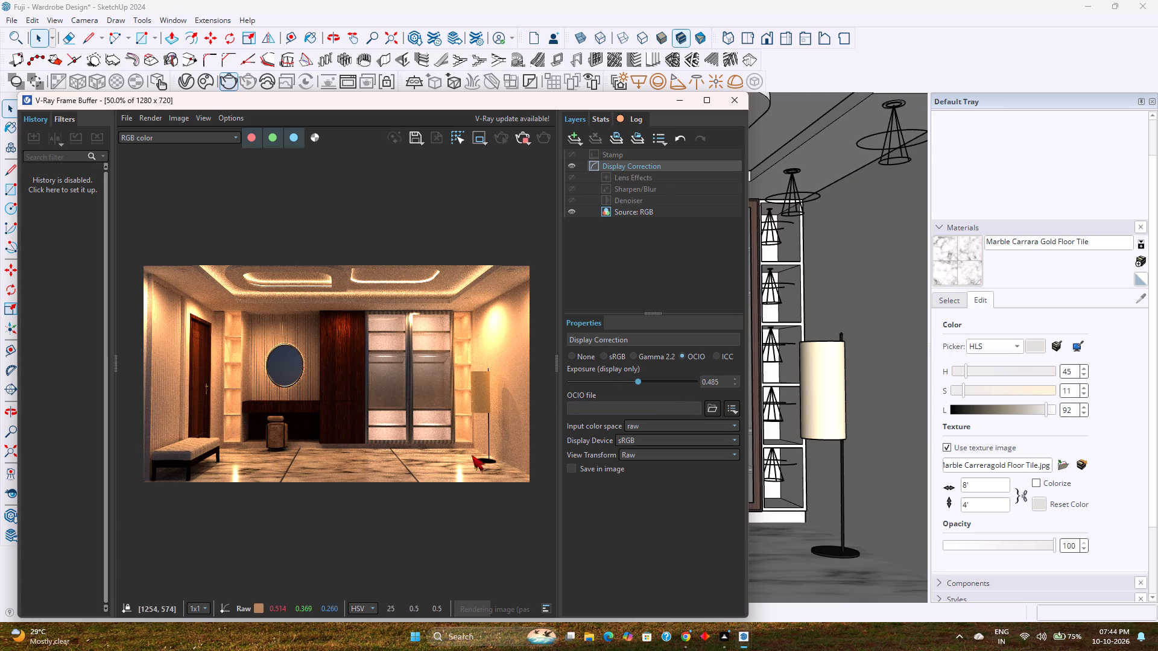
pyautogui.scroll(2, 603, 400)
pyautogui.rightClick(603, 400)
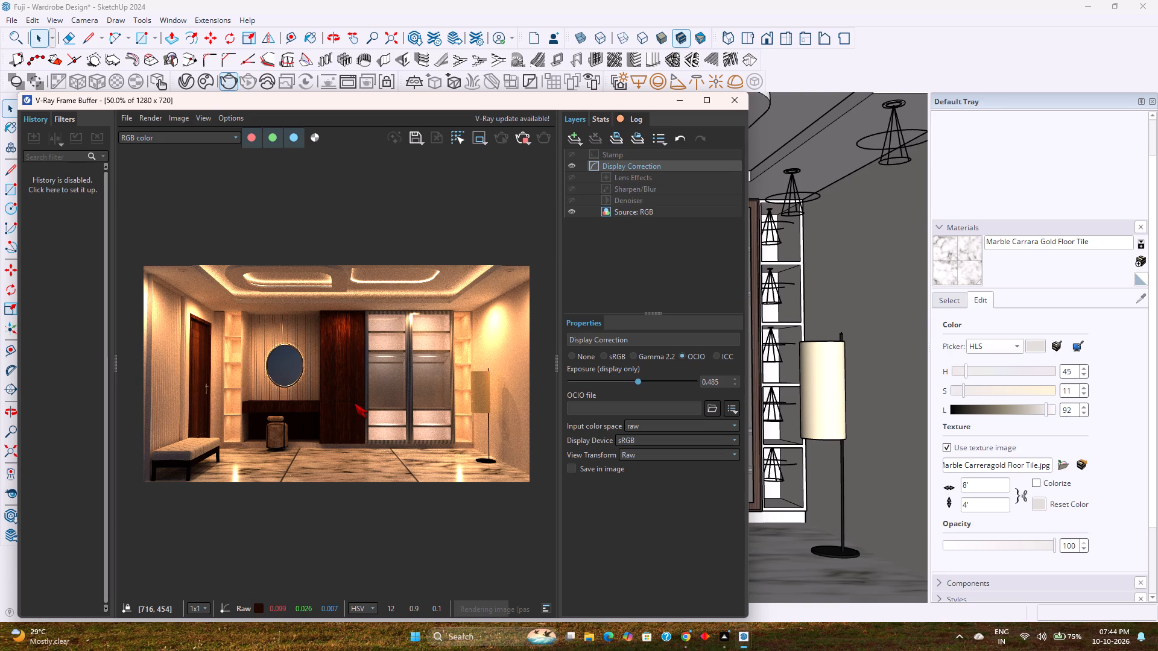
# Enlarge the V-Ray Frame Buffer to full screen and view the render at 100%.
pyautogui.click(709, 97)
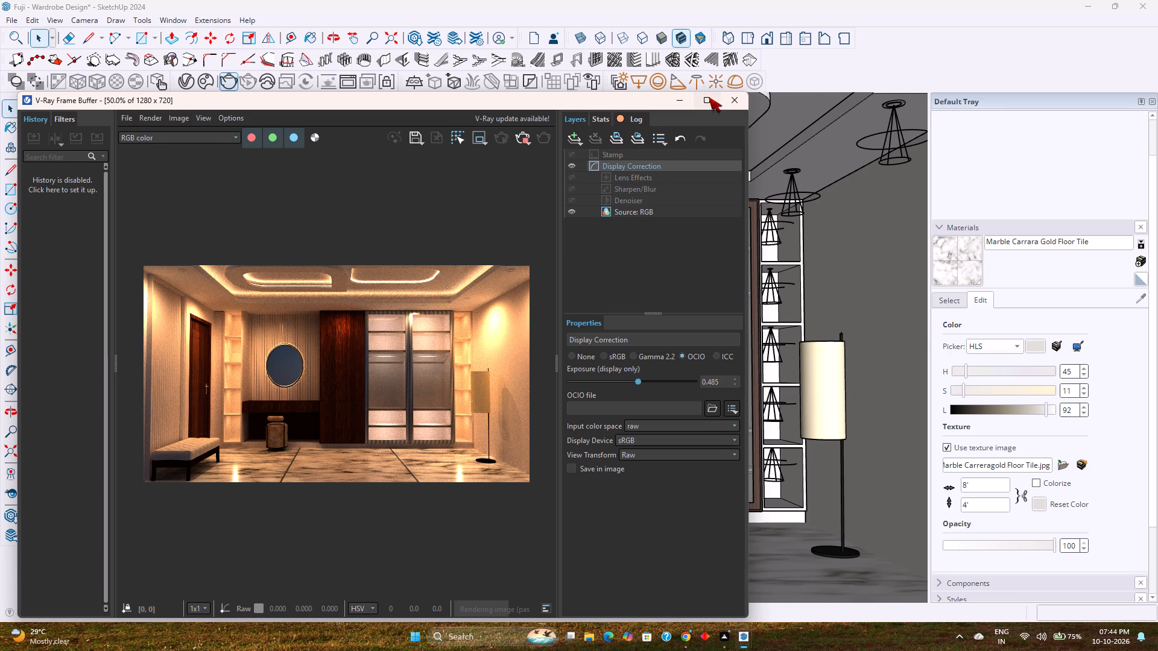
pyautogui.scroll(1, 706, 272)
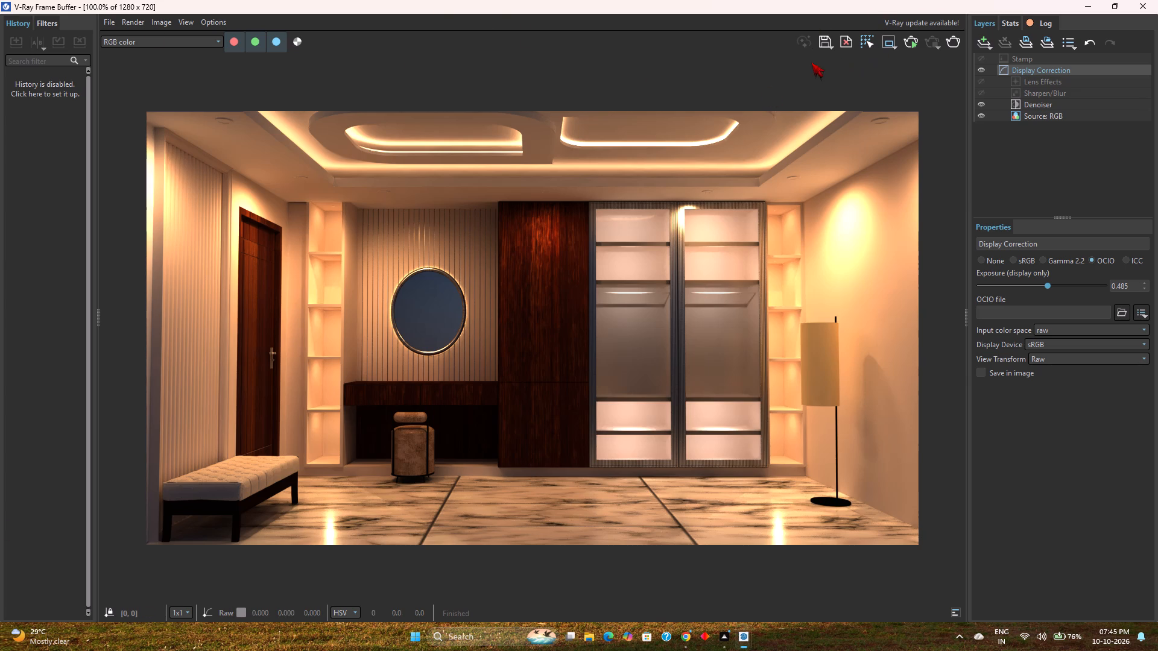
# Start saving the finished render as a JPEG image in the Design Images folder of Fuji Files.
pyautogui.click(819, 42)
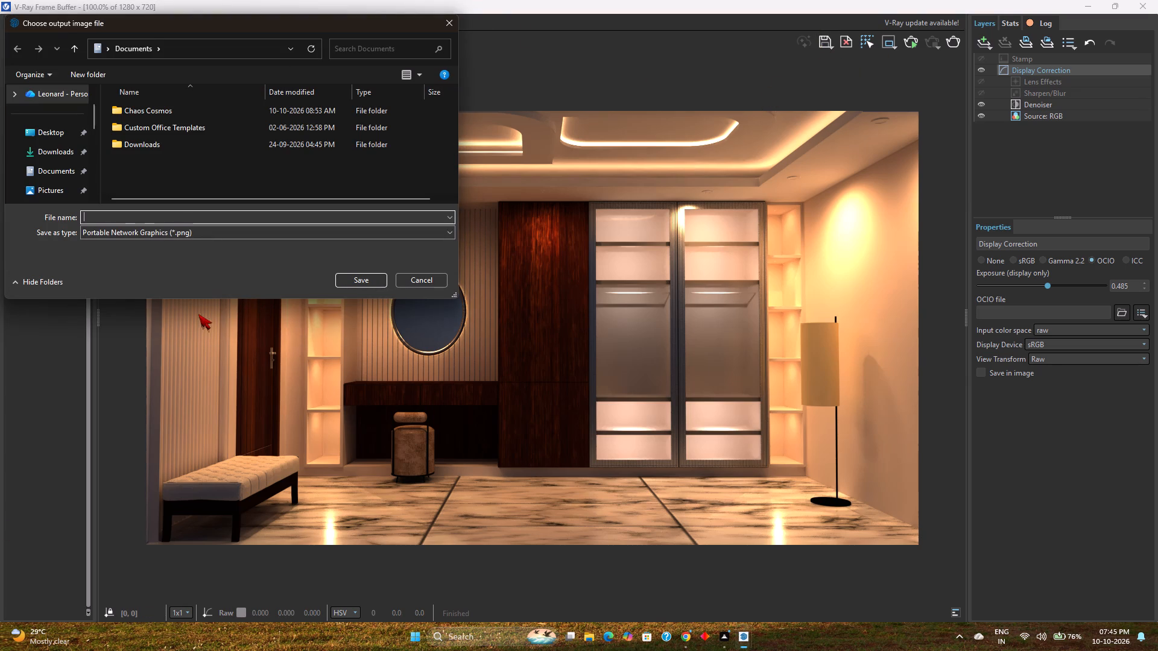
pyautogui.scroll(-3, 38, 169)
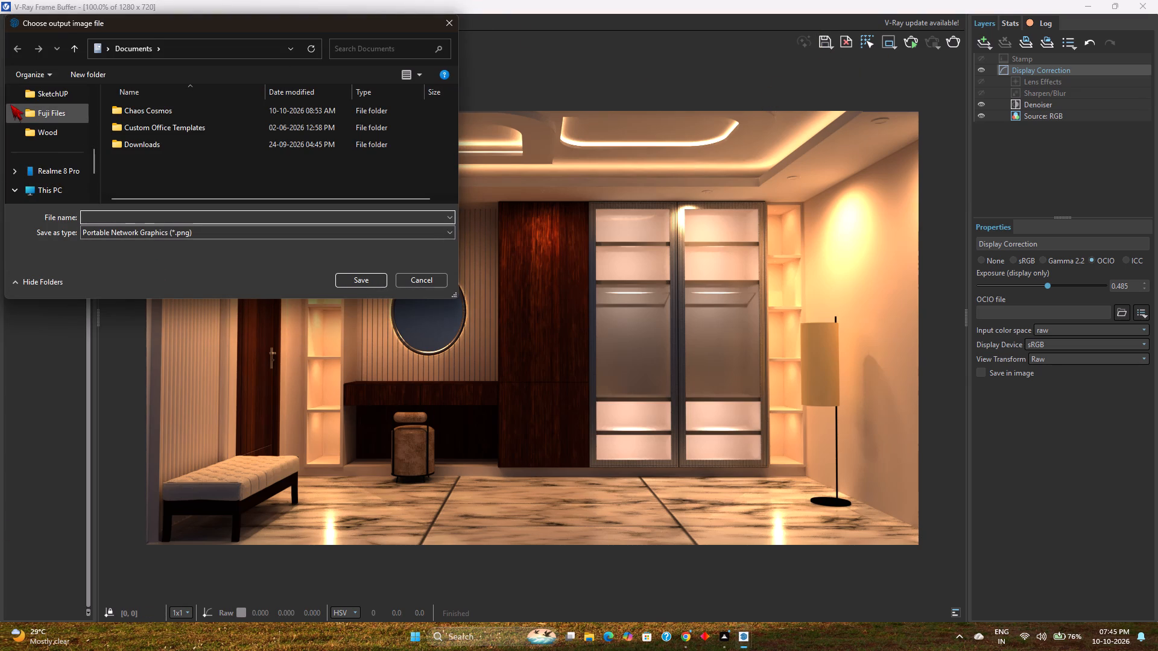
pyautogui.click(10, 104)
pyautogui.doubleClick(30, 105)
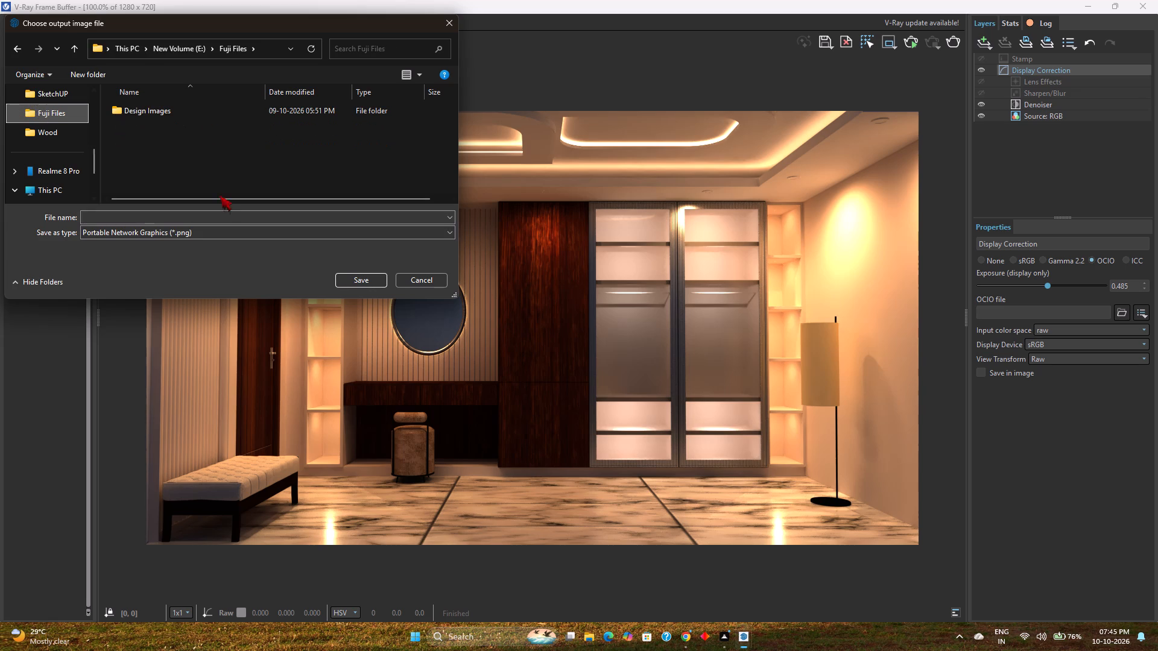
pyautogui.doubleClick(156, 115)
pyautogui.click(221, 254)
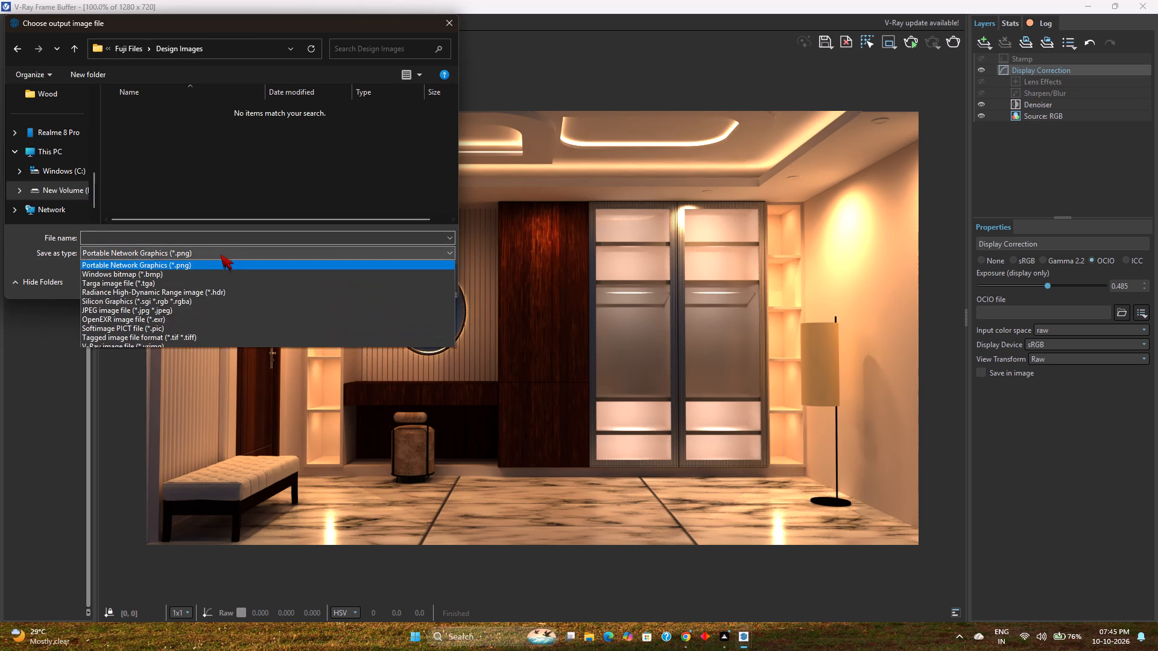
pyautogui.click(159, 309)
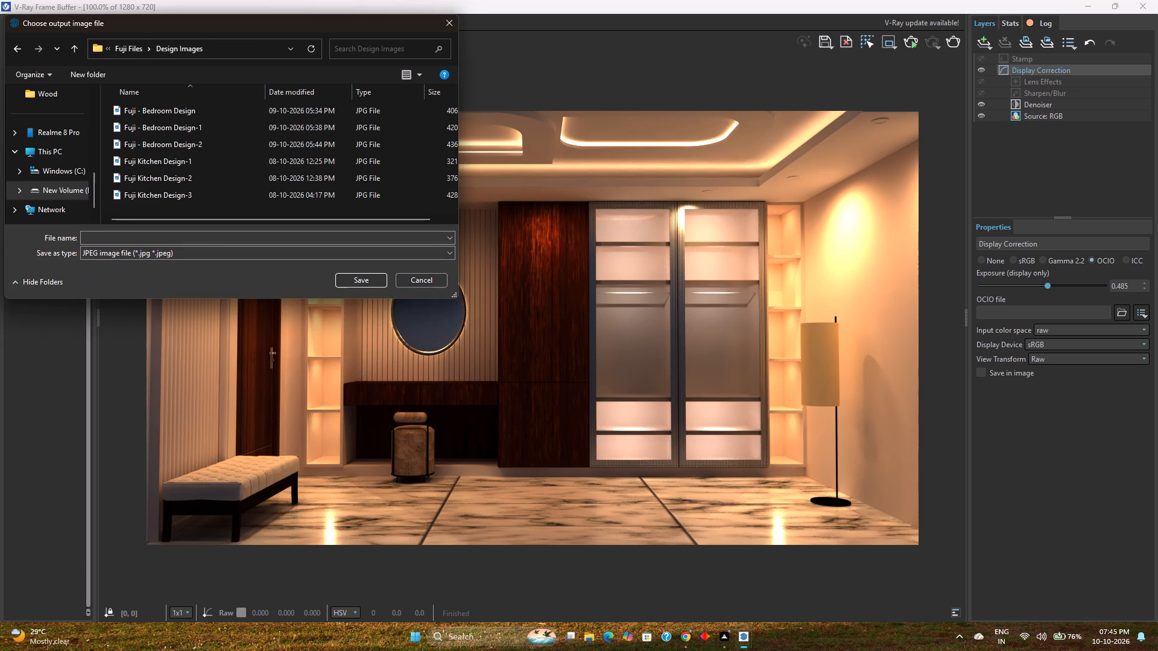
# Name the image Wardrobe Design-1 and save it.
pyautogui.click(144, 239)
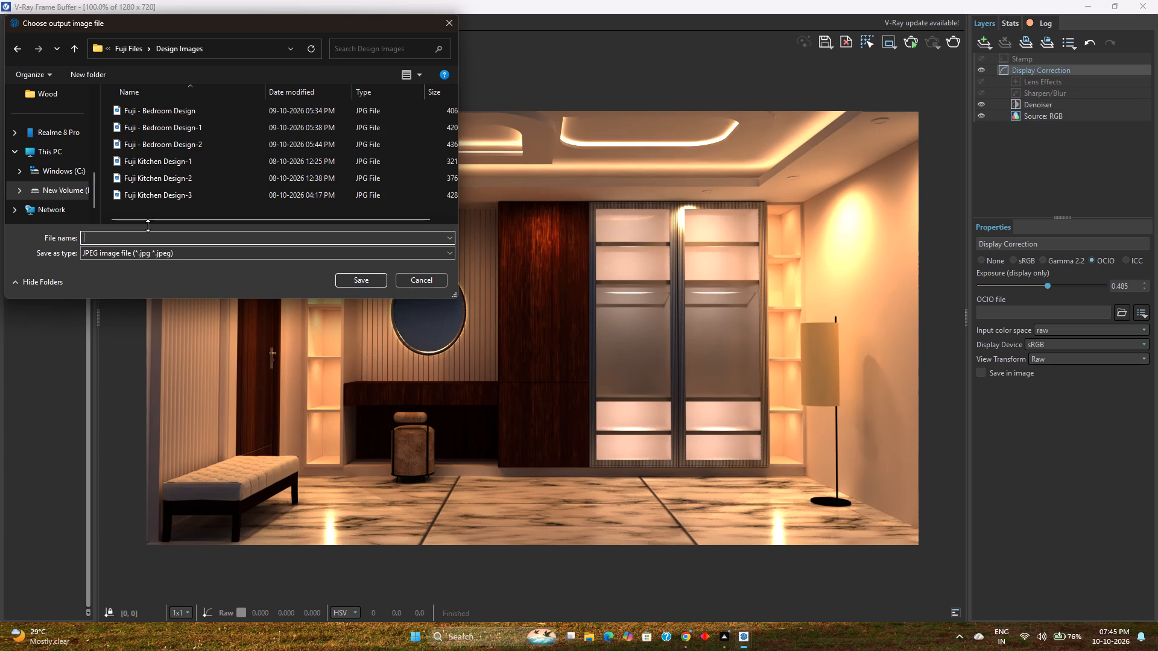
pyautogui.write('Warde')
pyautogui.press('BackSpace')
pyautogui.write('robe')
pyautogui.press('space')
pyautogui.write('Desigin')
pyautogui.press('BackSpace')
pyautogui.press('BackSpace')
pyautogui.press('n')
pyautogui.press('-')
pyautogui.press('1')
pyautogui.press('Return')
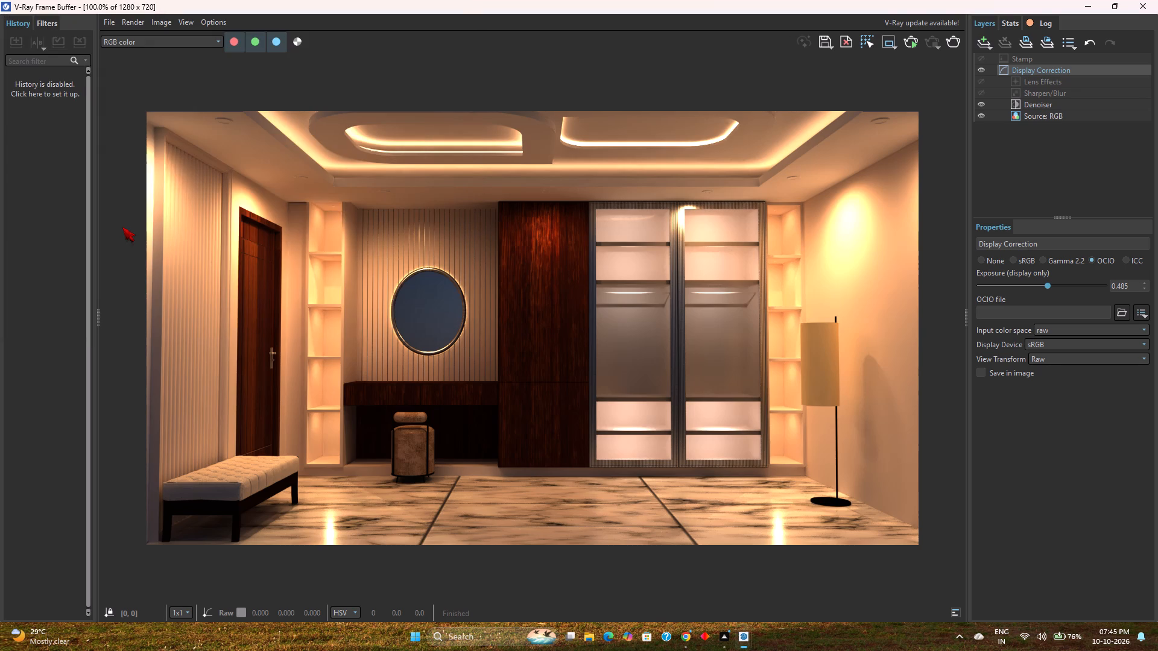
# Switch the Display Correction color mode to sRGB.
pyautogui.click(1030, 263)
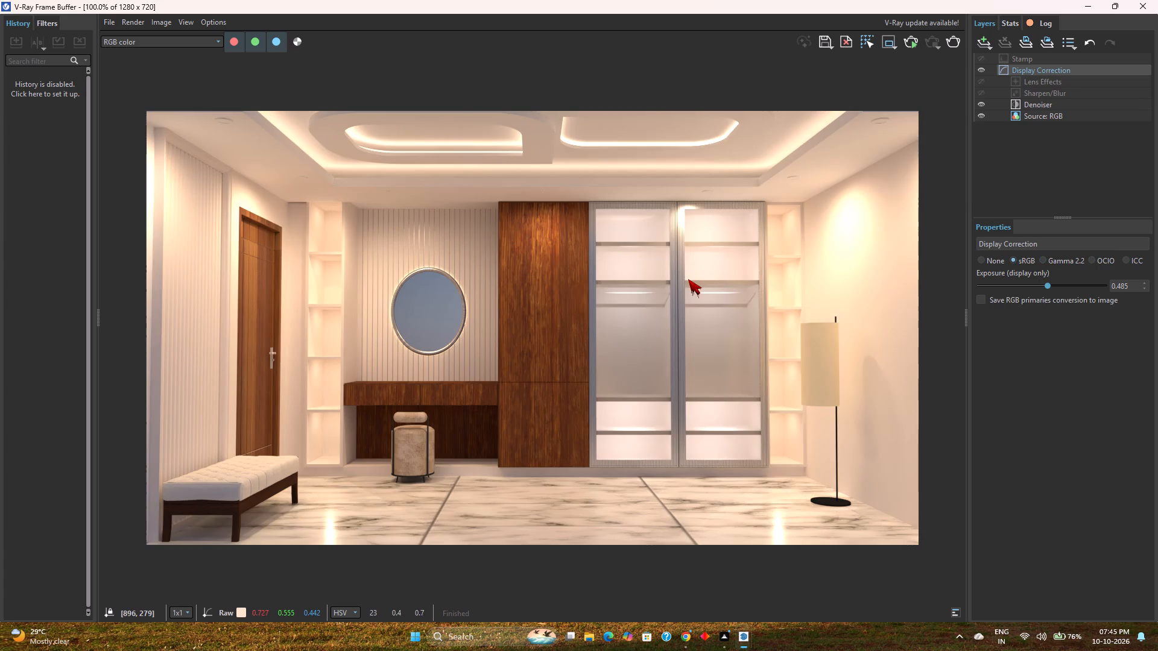
# Start saving the sRGB version of the render as a JPEG in the Design Images folder, leaving the file name empty.
pyautogui.click(830, 47)
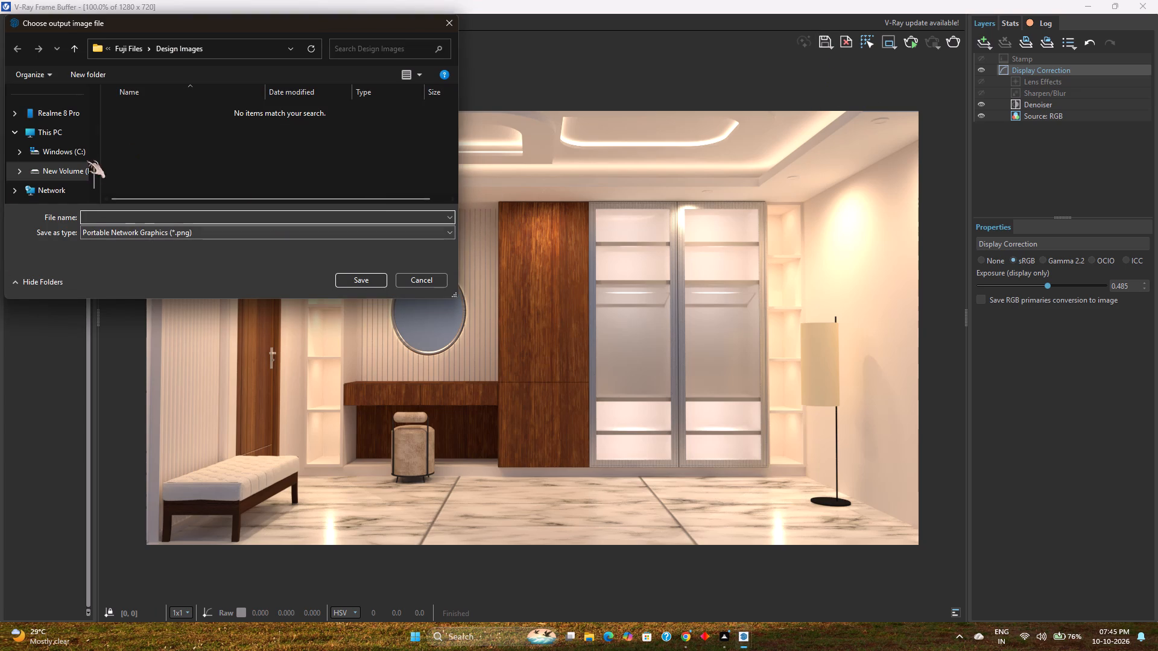
pyautogui.scroll(-3, 38, 190)
pyautogui.scroll(3, 58, 155)
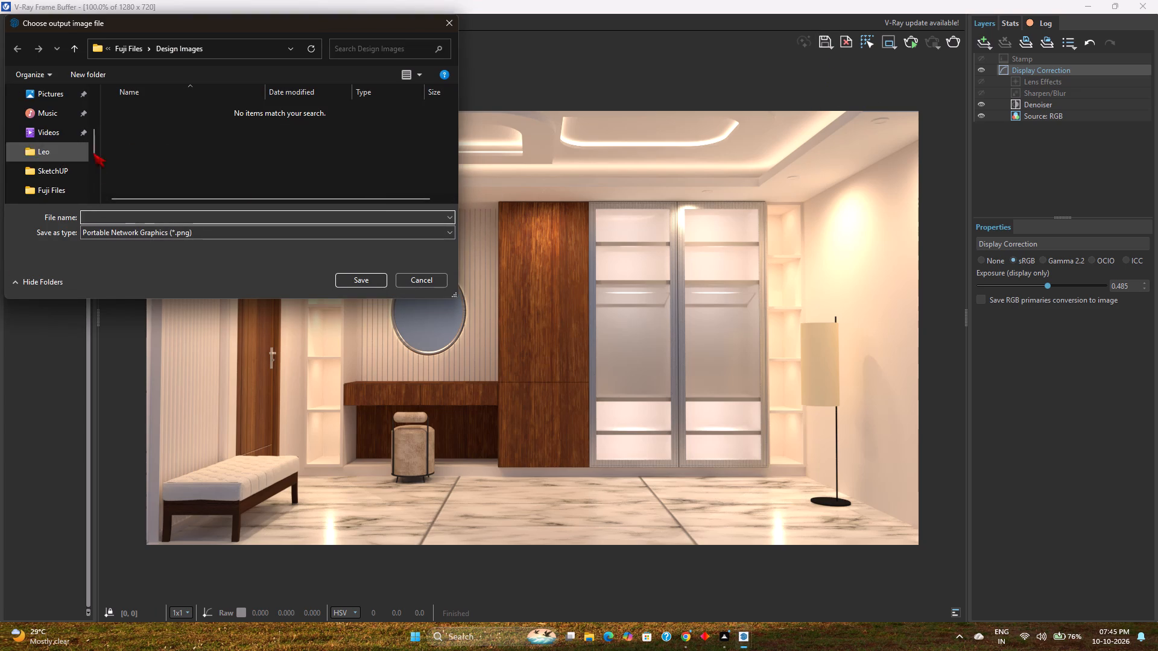
pyautogui.click(197, 230)
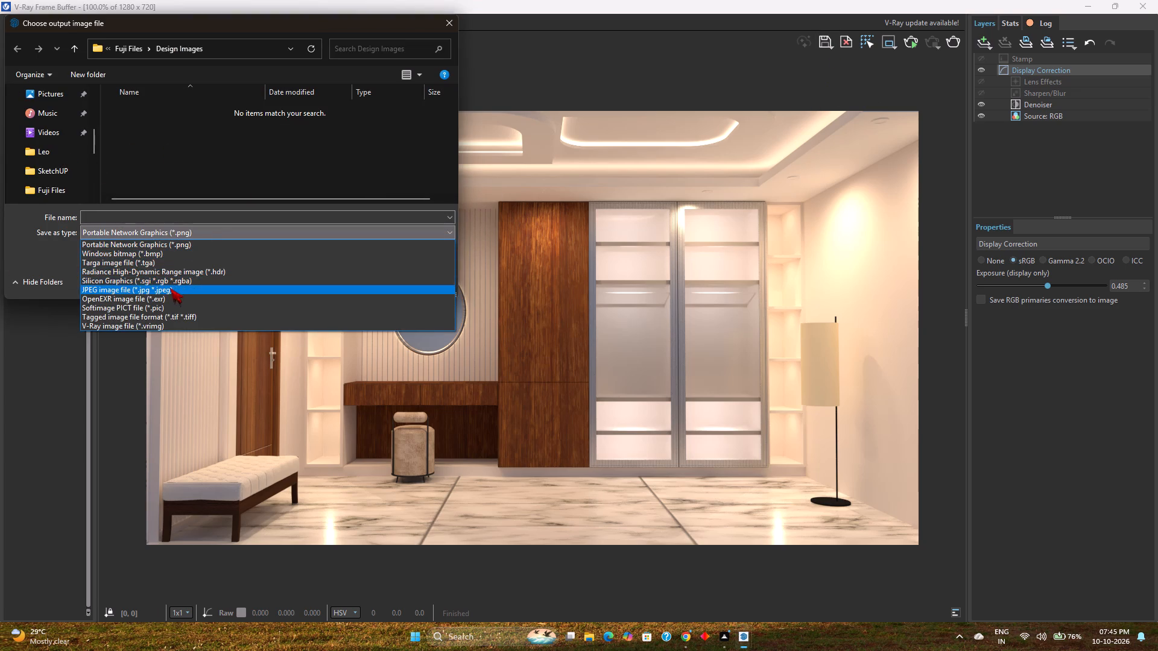
pyautogui.click(170, 288)
pyautogui.scroll(-3, 188, 116)
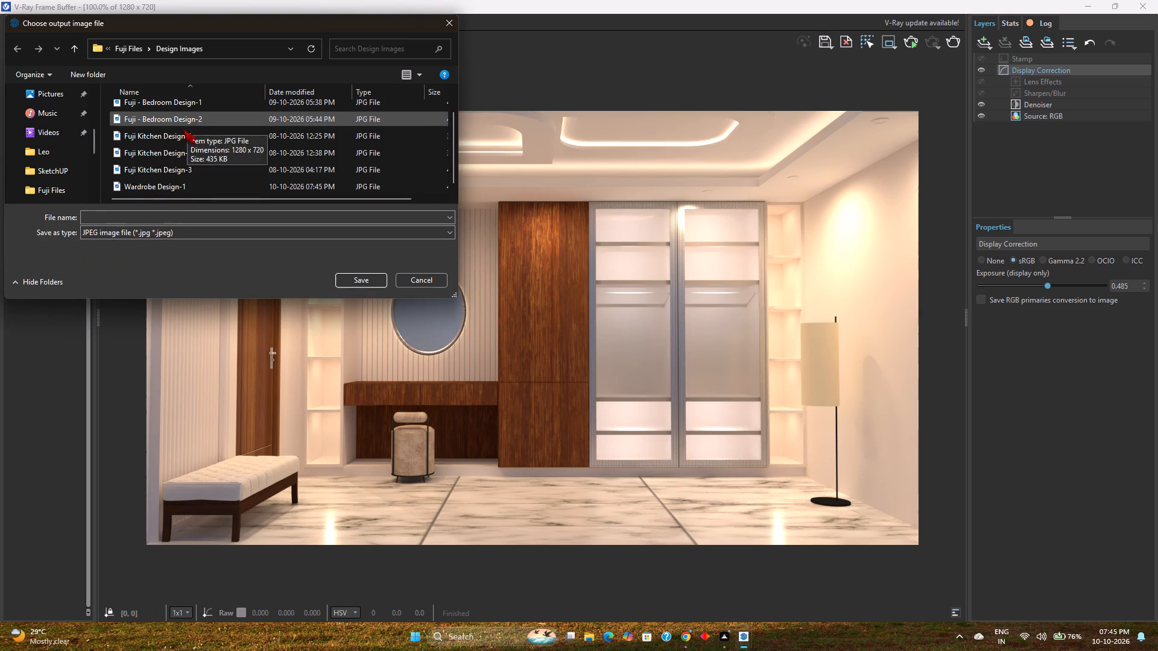
pyautogui.click(163, 188)
pyautogui.click(166, 215)
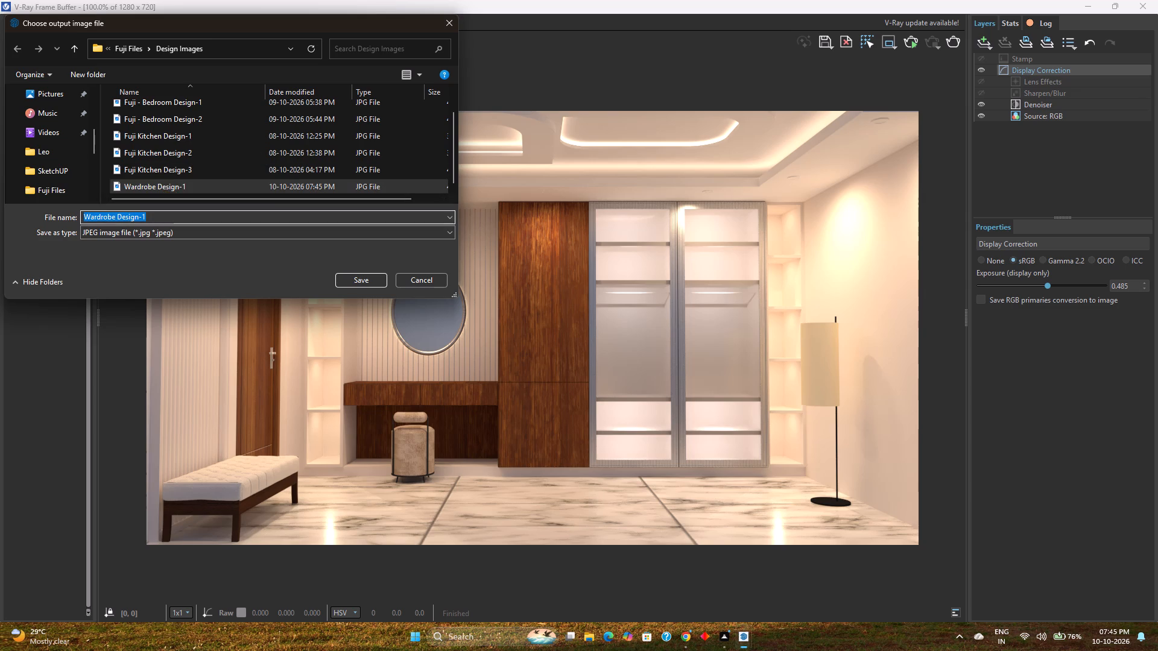
pyautogui.press('BackSpace')
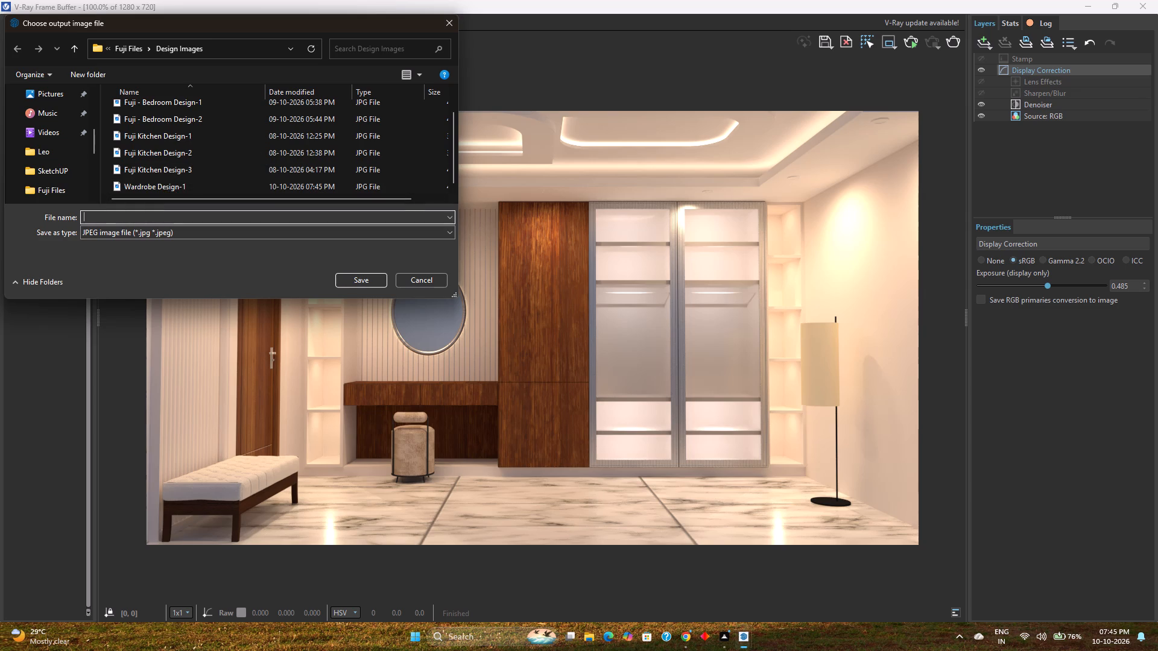
# Rename the existing Wardrobe Design-1 image in the save dialog as Fuji Wardrobe Design-1.
pyautogui.click(124, 187)
pyautogui.rightClick(161, 188)
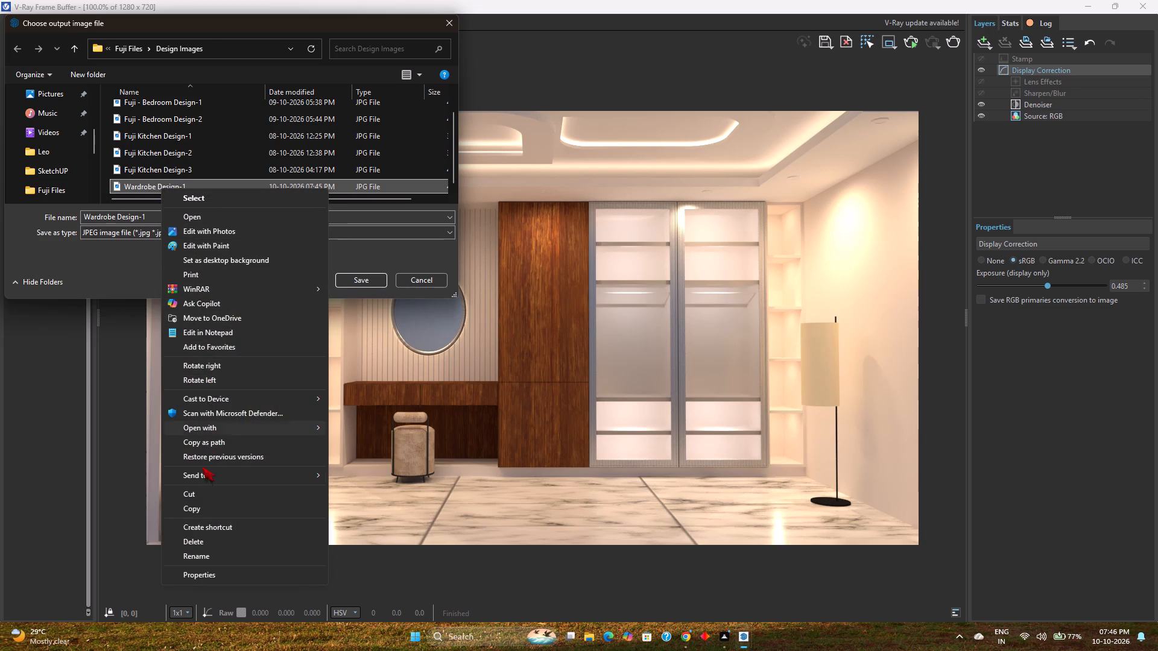
pyautogui.click(201, 553)
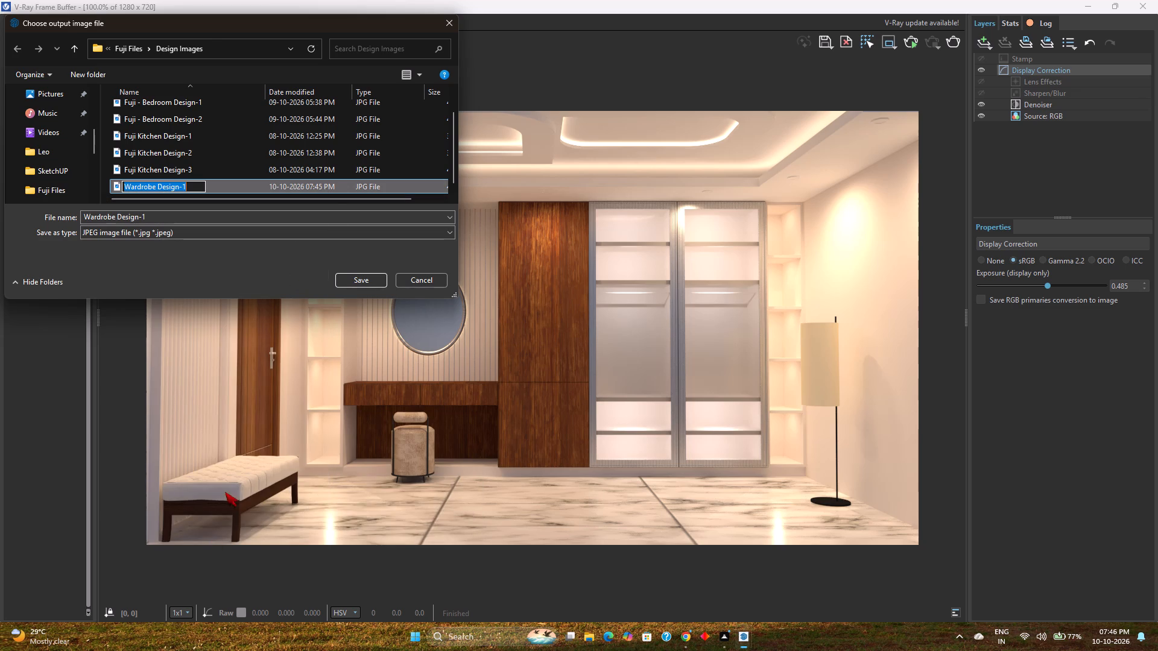
pyautogui.press('Left')
pyautogui.hotkey('shift', 'f')
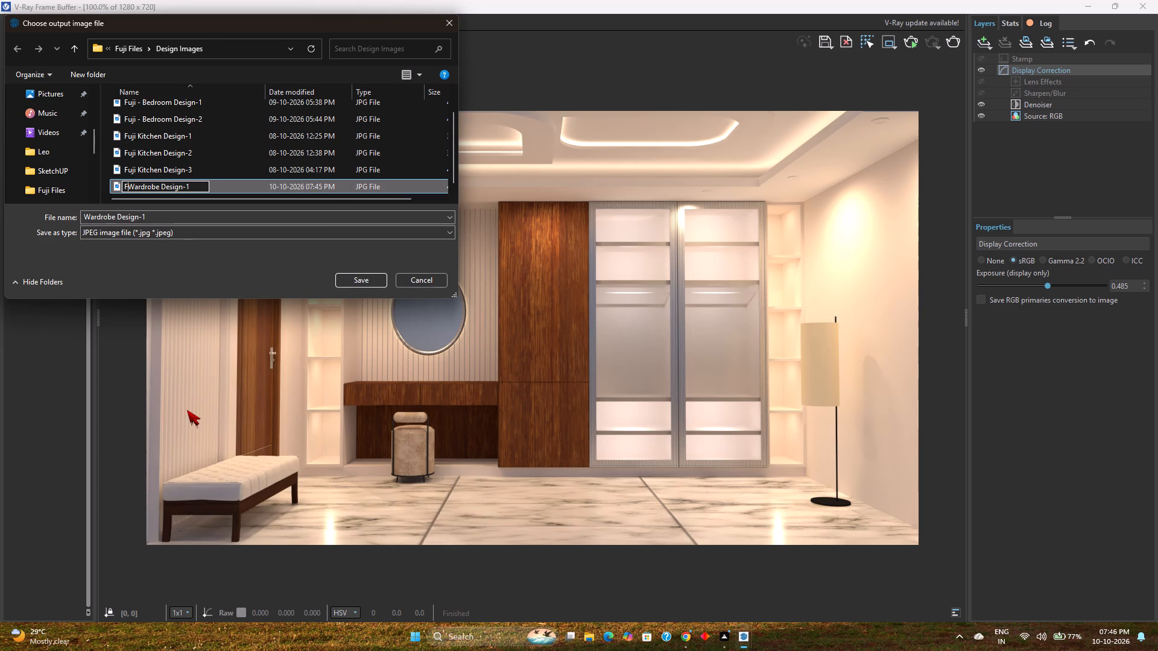
pyautogui.write('uji')
pyautogui.press('space')
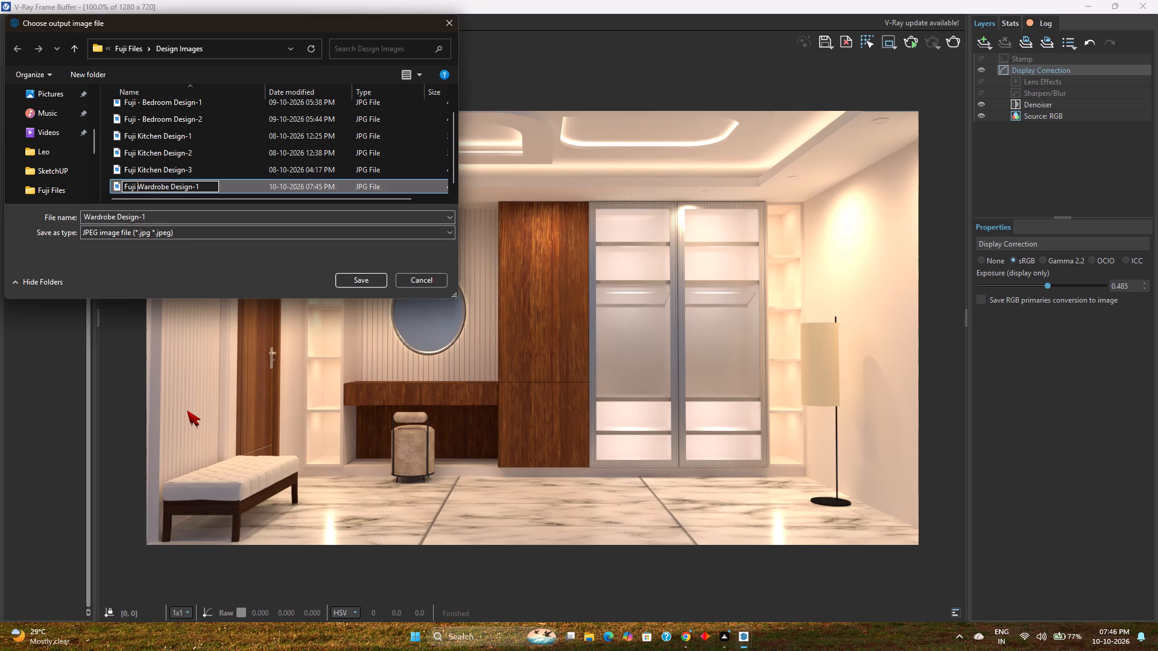
pyautogui.press('Return')
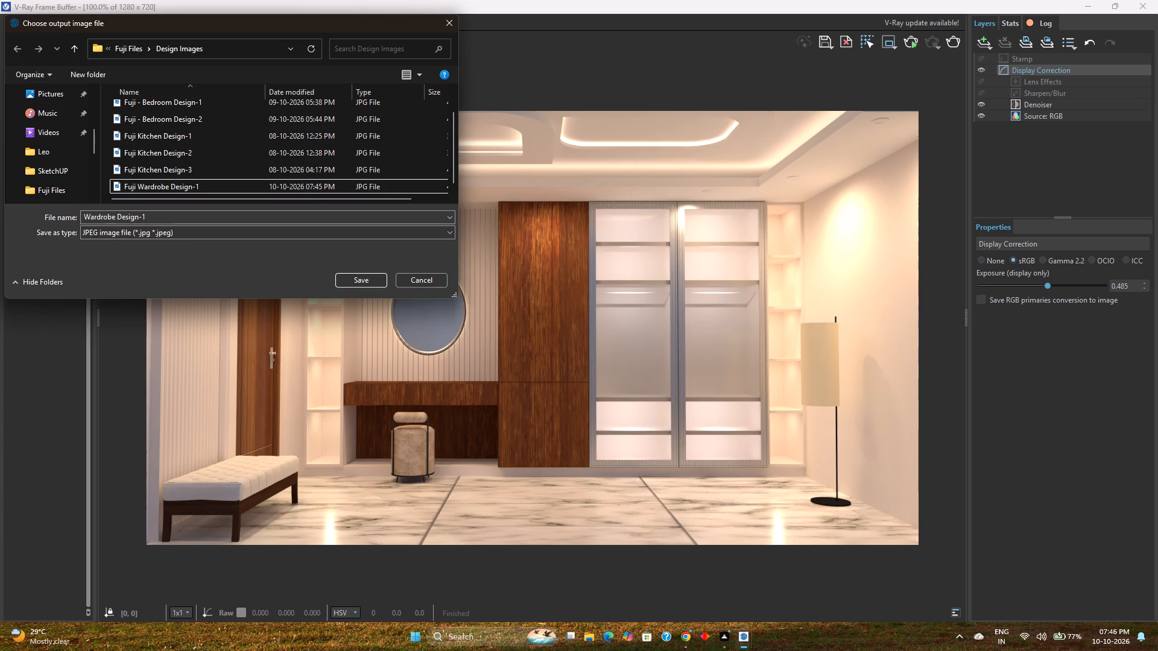
# Save the sRGB render as Fuji Wardrobe Design-2, basing the name on the renamed image.
pyautogui.click(185, 180)
pyautogui.click(171, 221)
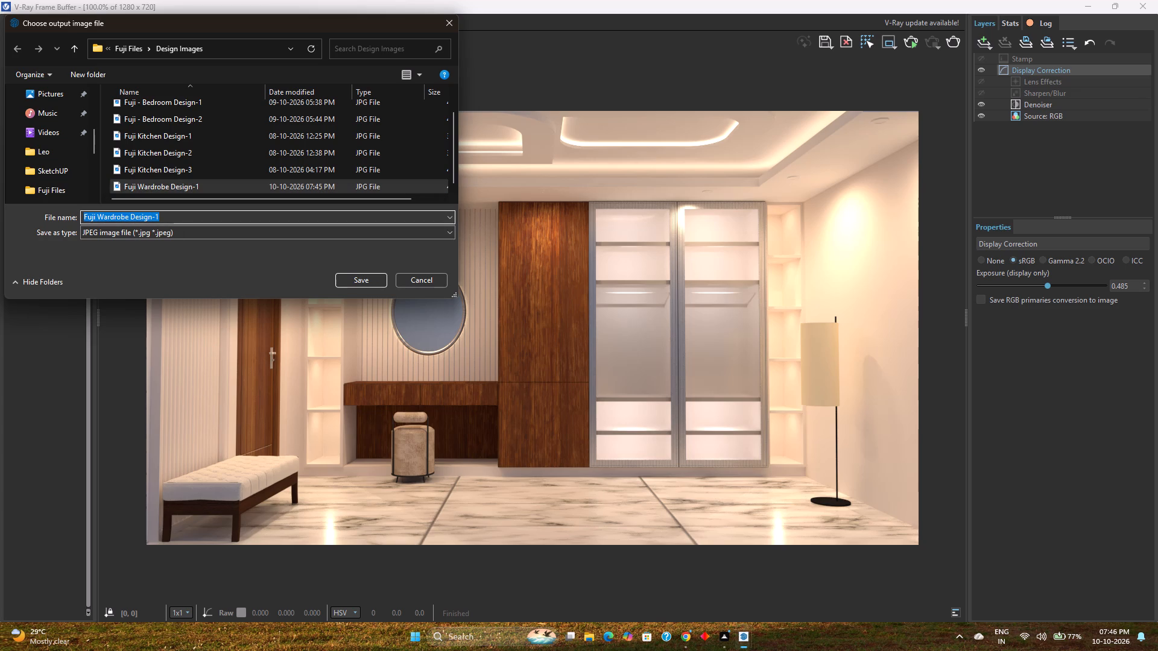
pyautogui.press('Right')
pyautogui.press('BackSpace')
pyautogui.press('2')
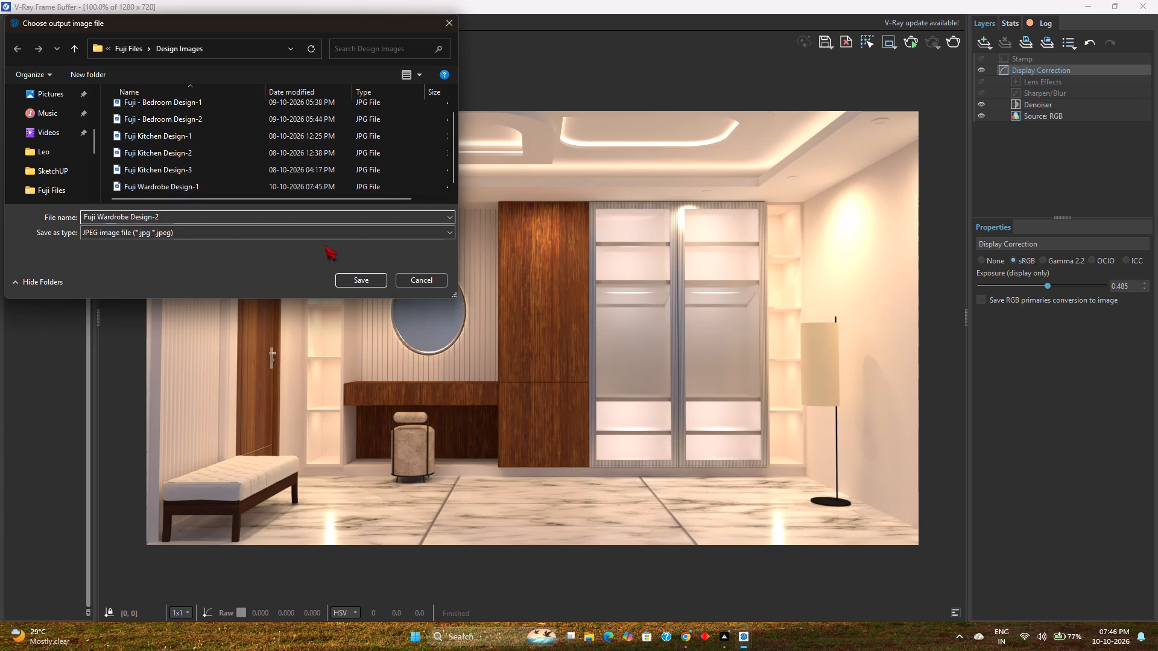
pyautogui.click(370, 278)
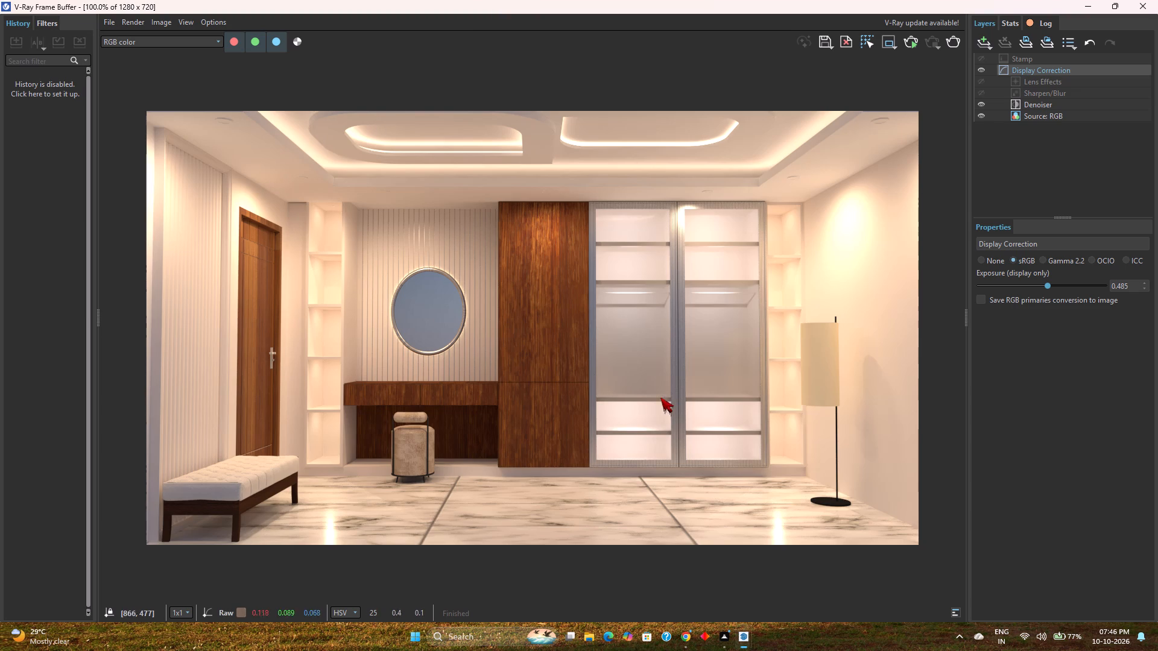
# Reset the Display Correction exposure to 0.
pyautogui.click(1145, 289)
pyautogui.click(1145, 289)
pyautogui.tripleClick(1145, 289)
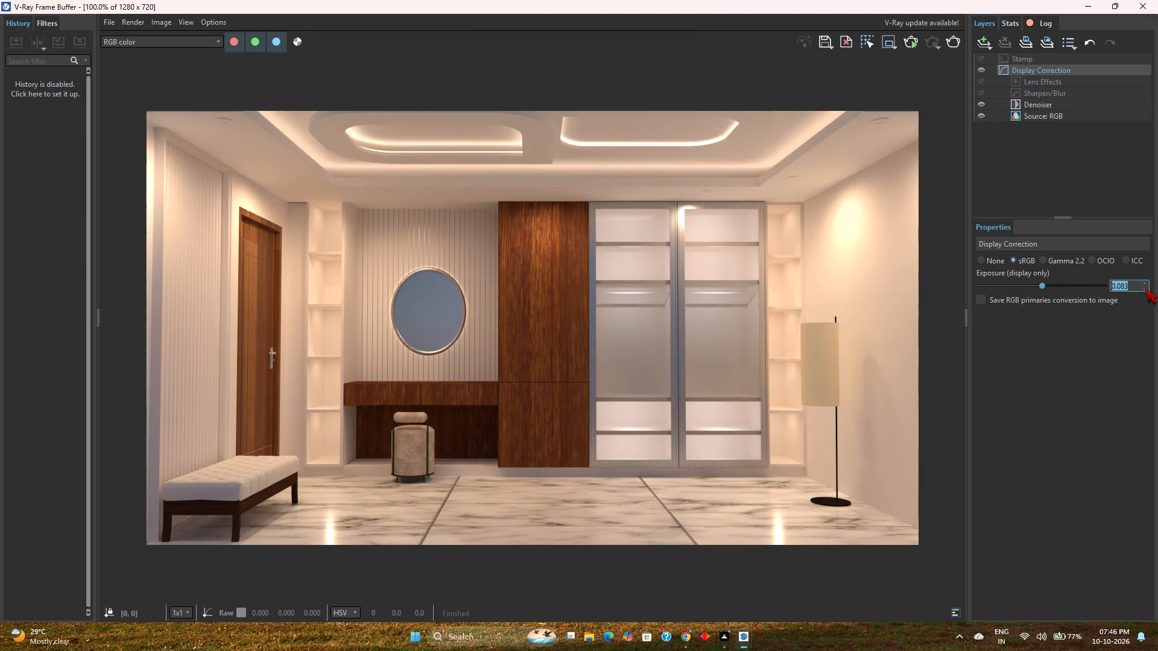
pyautogui.tripleClick(1145, 289)
pyautogui.doubleClick(1145, 289)
pyautogui.press('0')
pyautogui.press('Return')
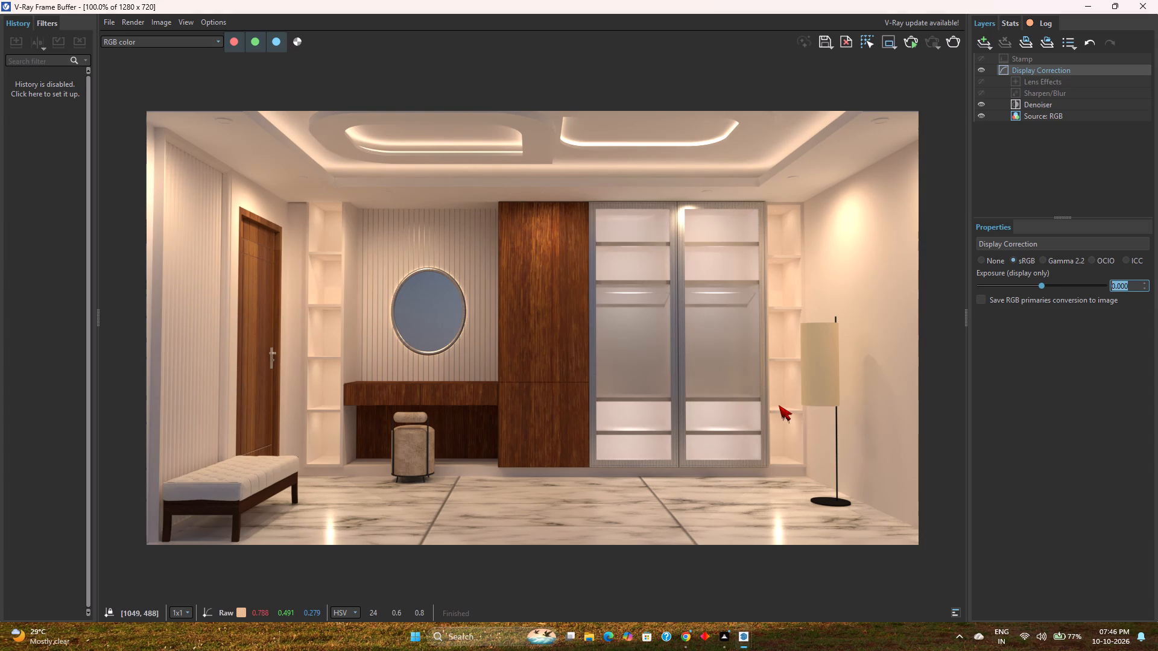
# Save the render as a JPEG in the Design Images folder, overwriting the existing Fuji Wardrobe Design-2 image.
pyautogui.click(834, 47)
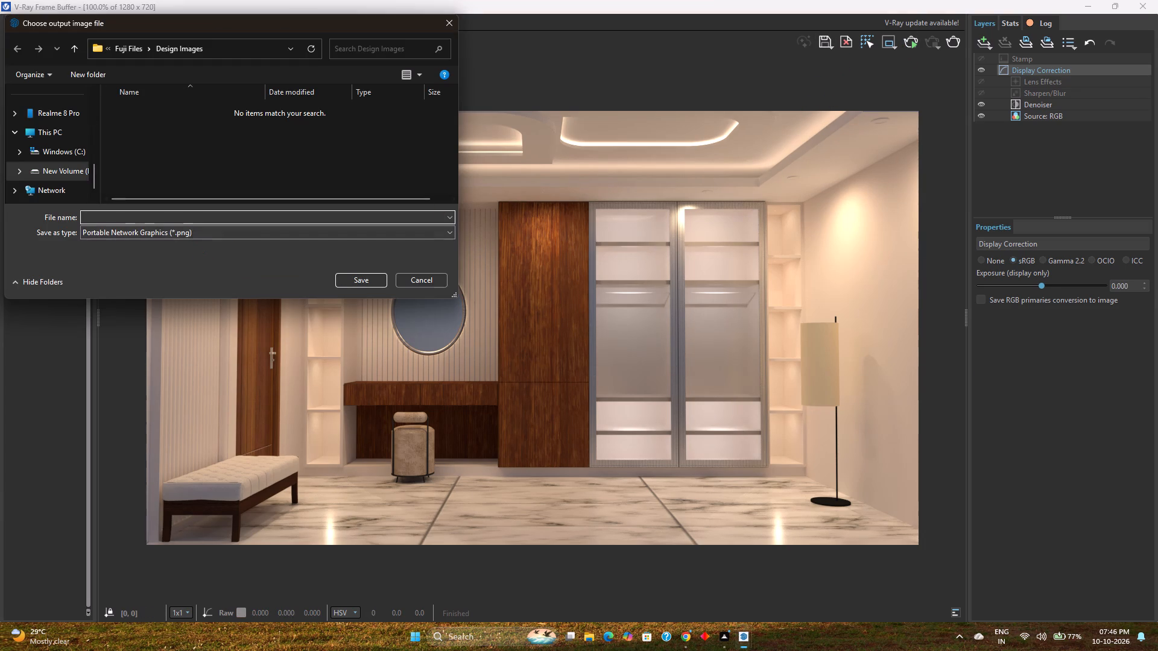
pyautogui.click(157, 231)
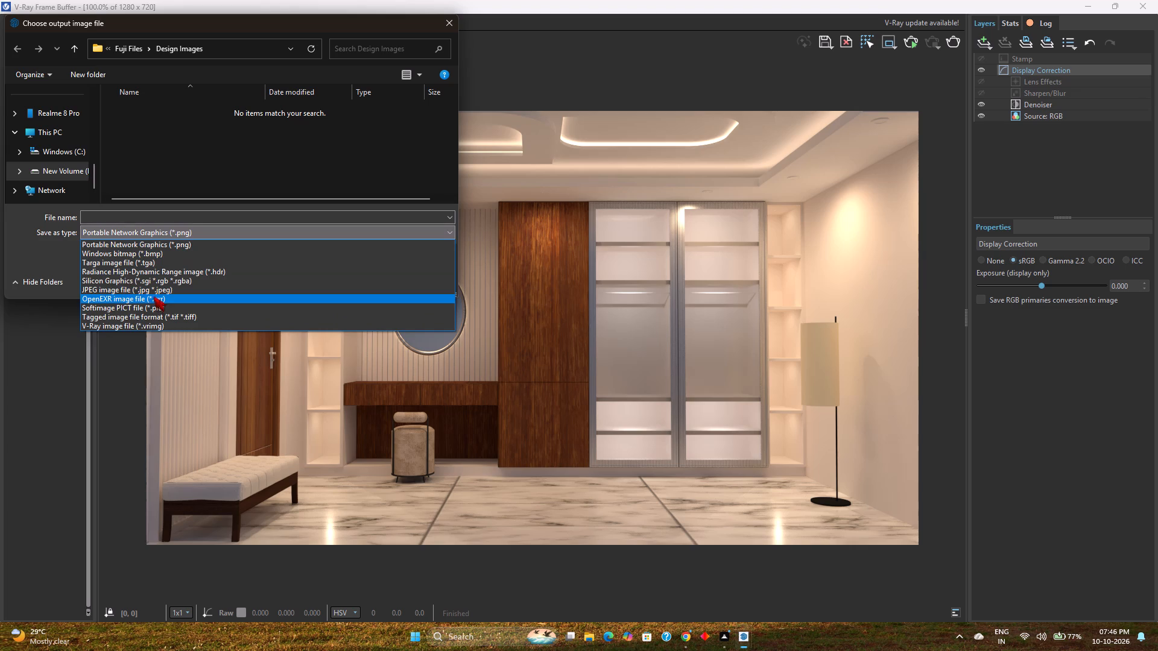
pyautogui.click(156, 291)
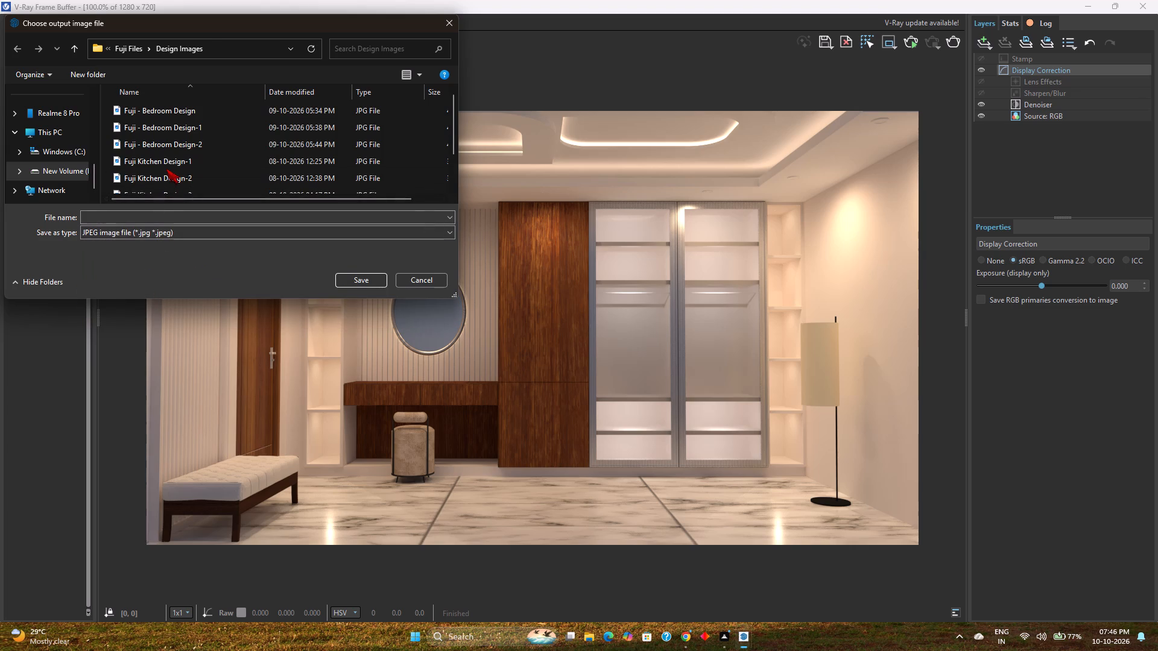
pyautogui.scroll(-6, 165, 168)
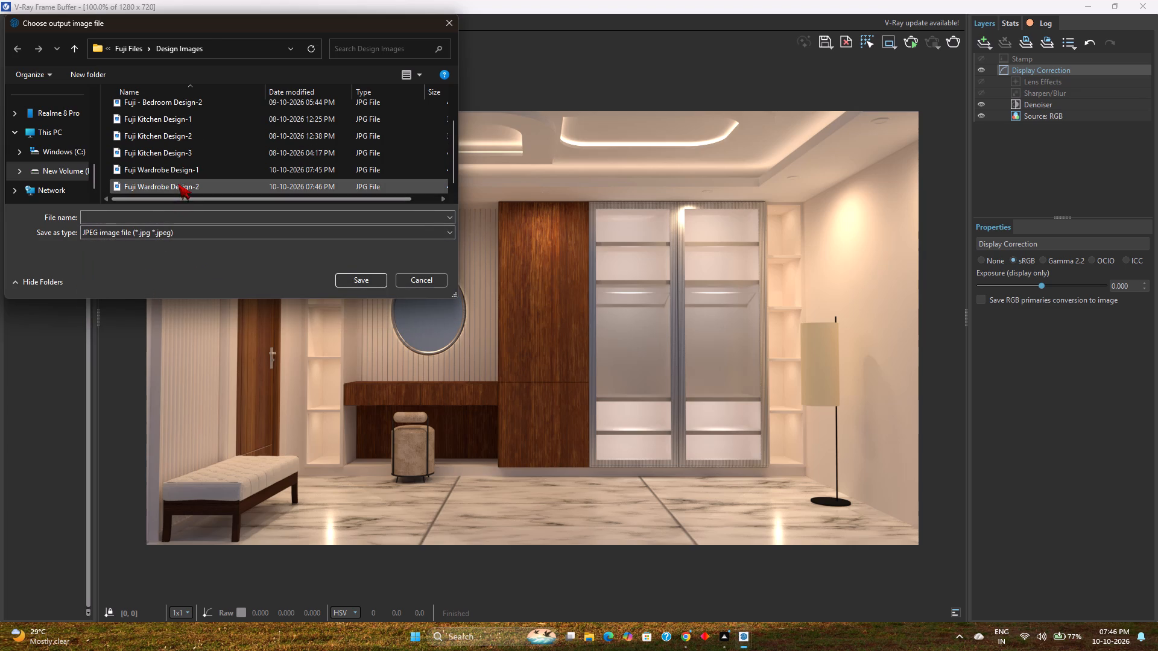
pyautogui.click(182, 186)
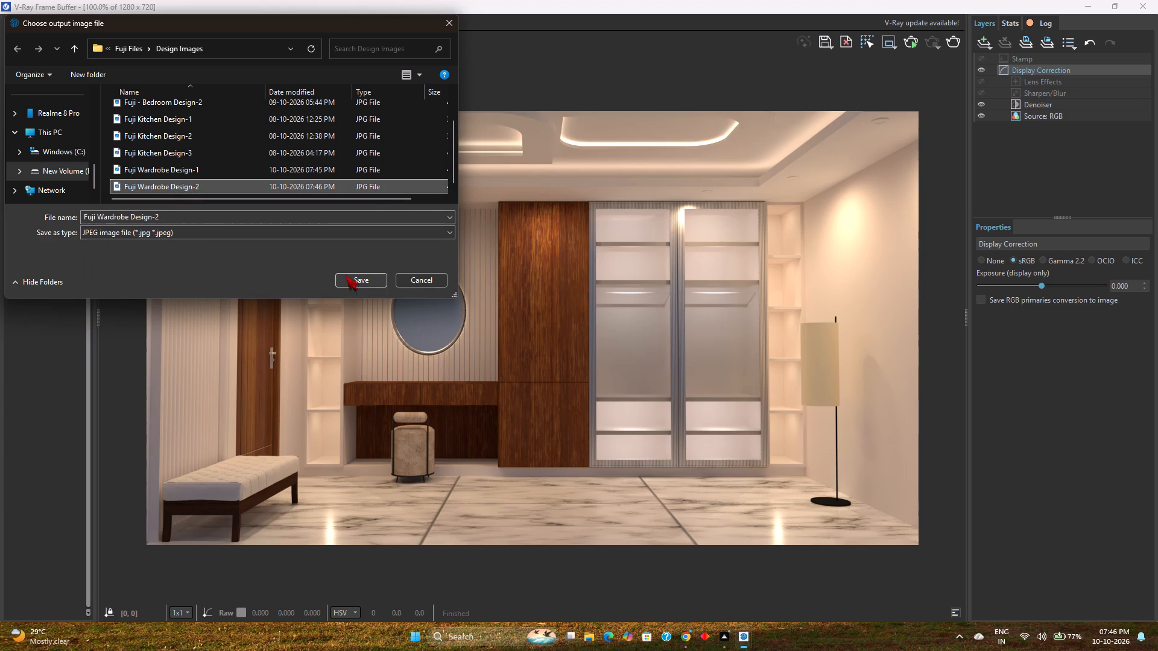
pyautogui.click(346, 276)
pyautogui.click(607, 316)
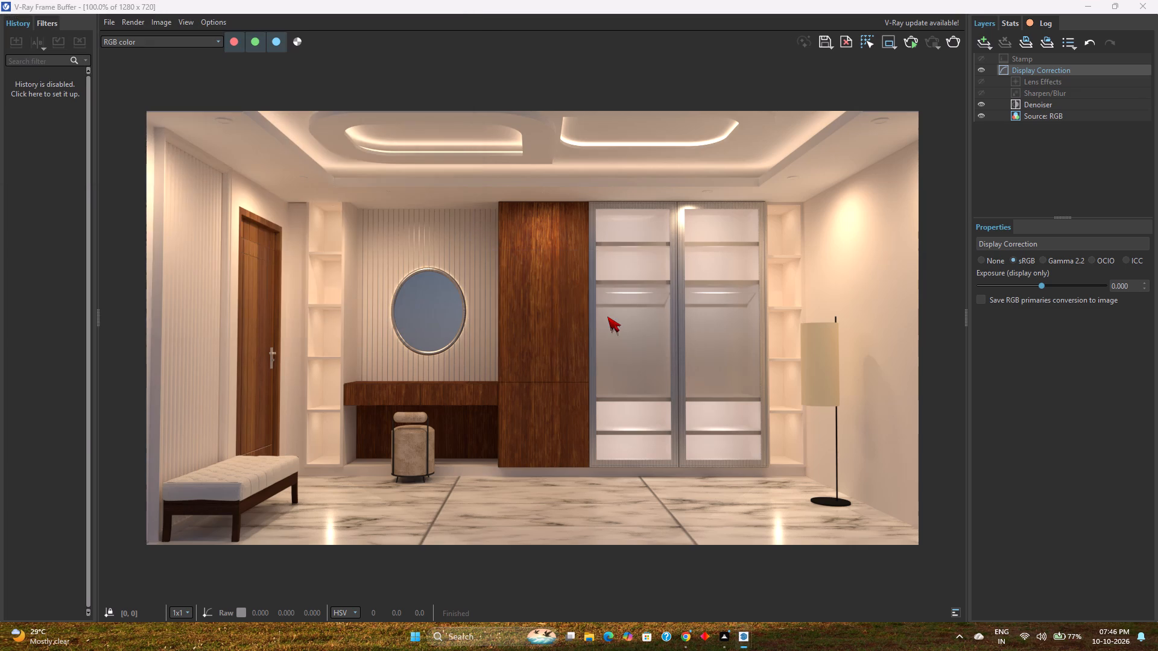
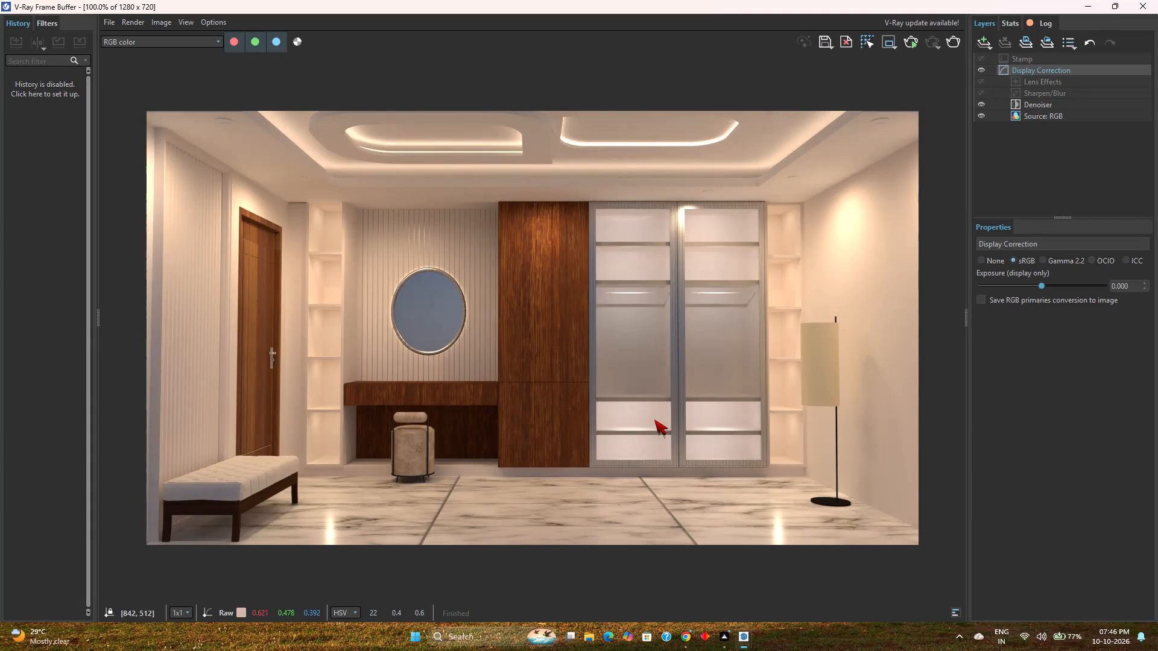
# Close the V-Ray Frame Buffer and save the Fuji - Wardrobe Design model in SketchUp.
pyautogui.click(1136, 11)
pyautogui.scroll(-2, 496, 335)
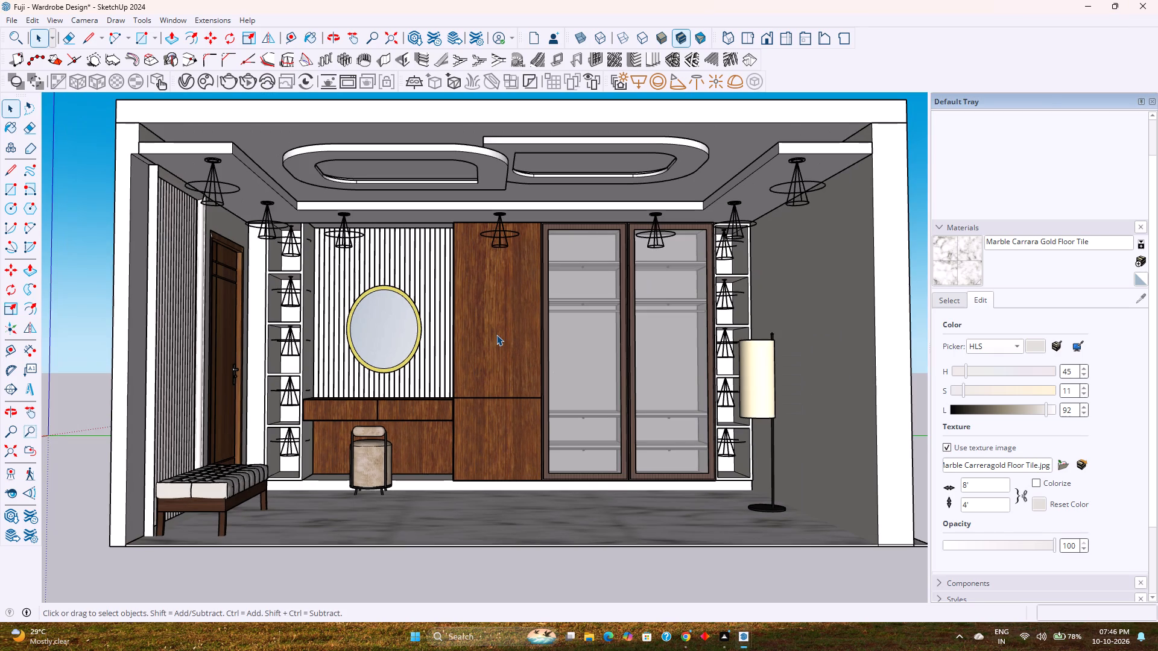
pyautogui.hotkey('ctrl', 's')
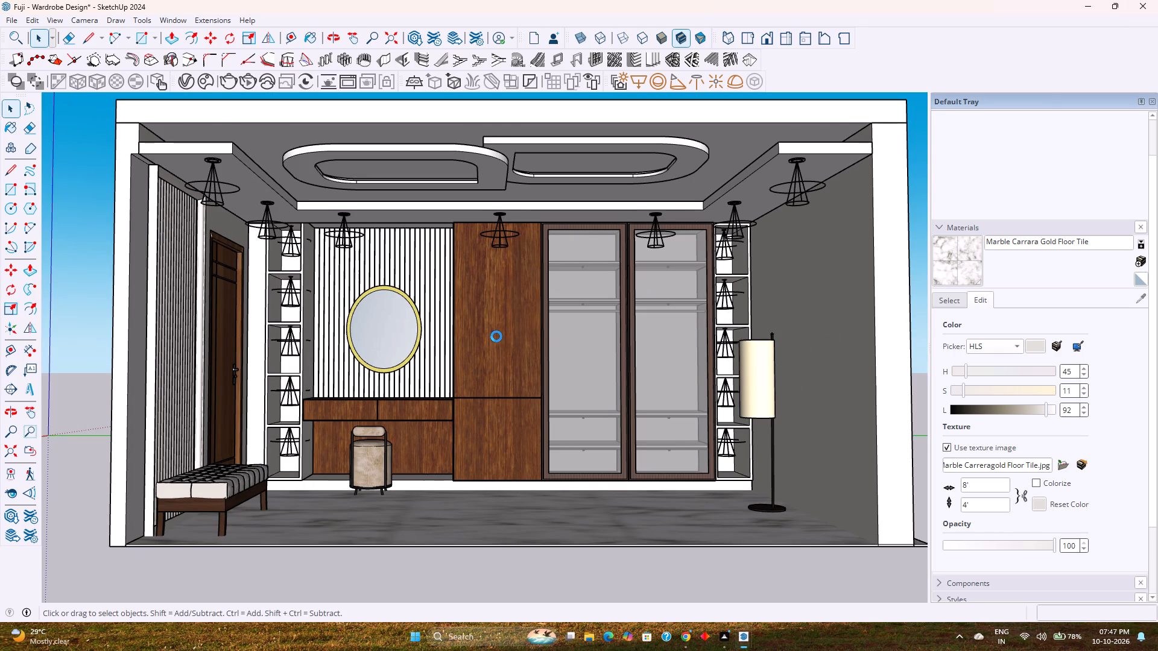
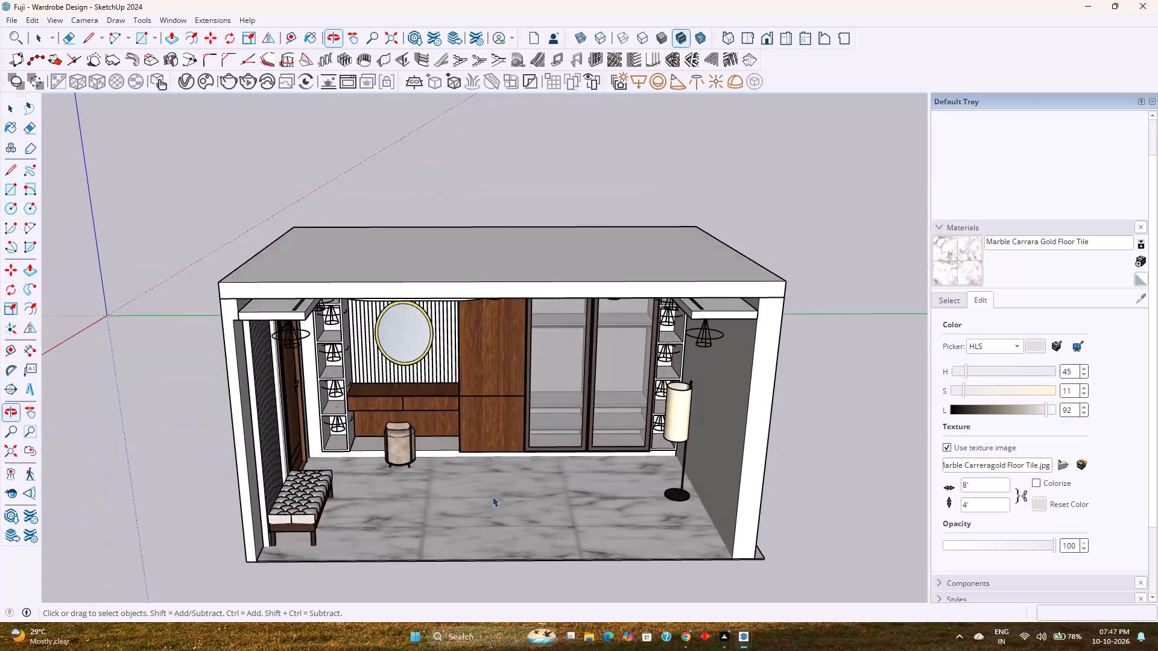
# Open the room group and move the floor slab 4" inward so its corner lines up with the outer wall corner.
pyautogui.scroll(-4, 493, 485)
pyautogui.moveTo(666, 528); pyautogui.dragTo(462, 538, button='middle')
pyautogui.scroll(2, 532, 567)
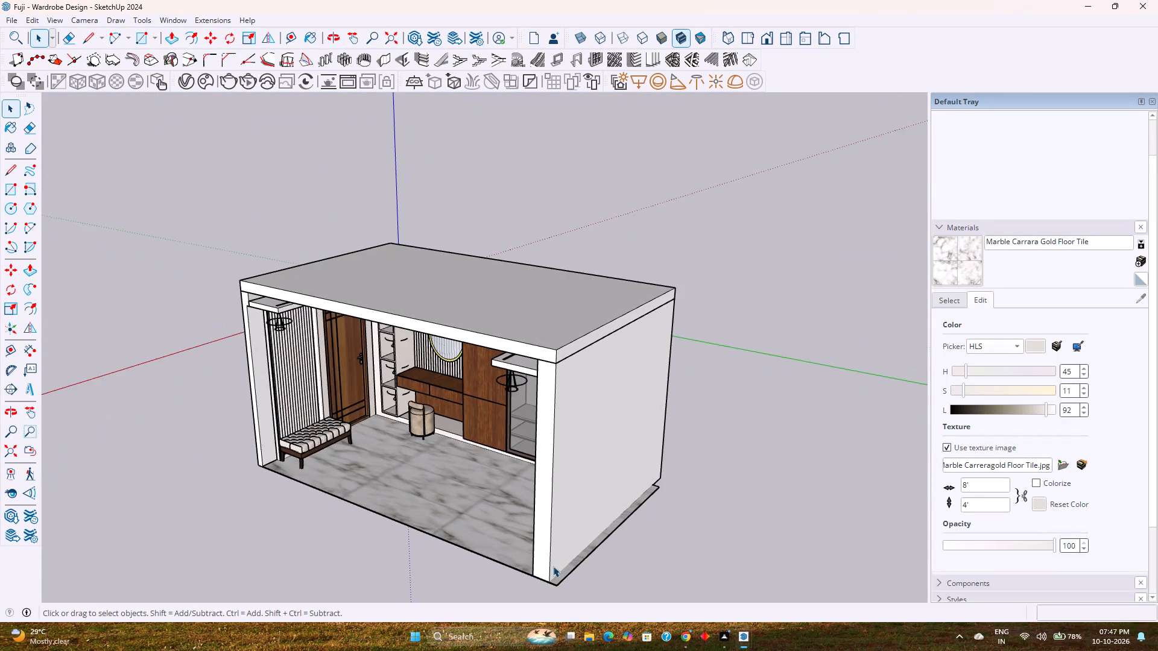
pyautogui.scroll(6, 553, 566)
pyautogui.click(573, 570)
pyautogui.doubleClick(573, 570)
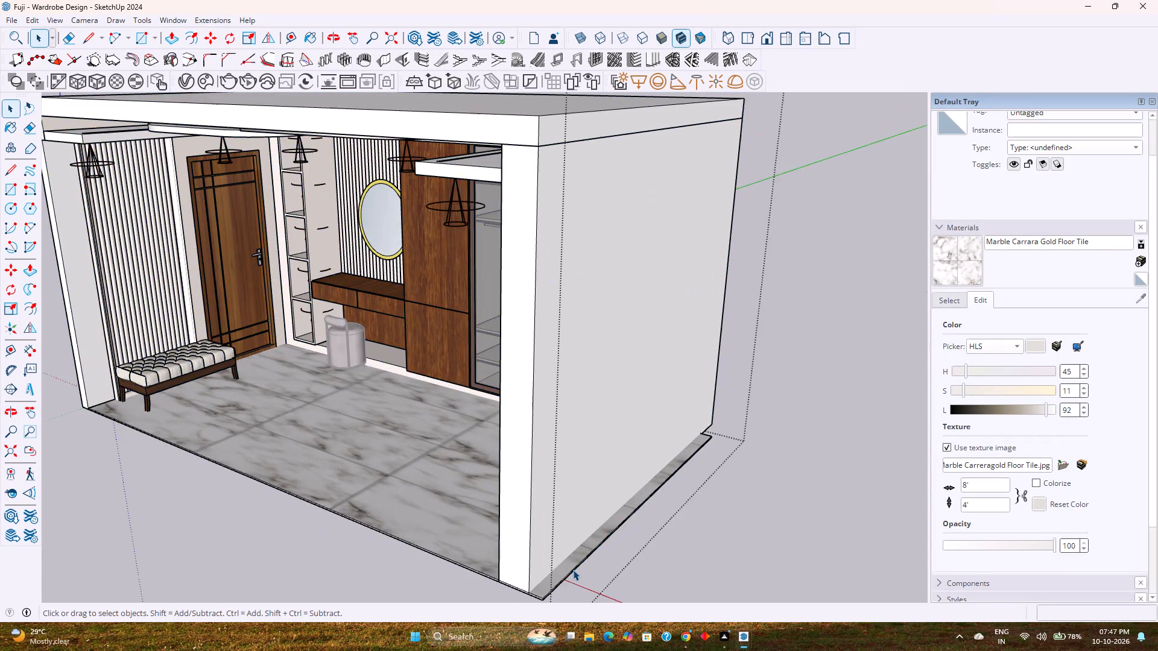
pyautogui.scroll(3, 571, 570)
pyautogui.moveTo(571, 570); pyautogui.dragTo(712, 483, button='middle')
pyautogui.scroll(-3, 707, 480)
pyautogui.moveTo(357, 466); pyautogui.dragTo(358, 459, button='middle')
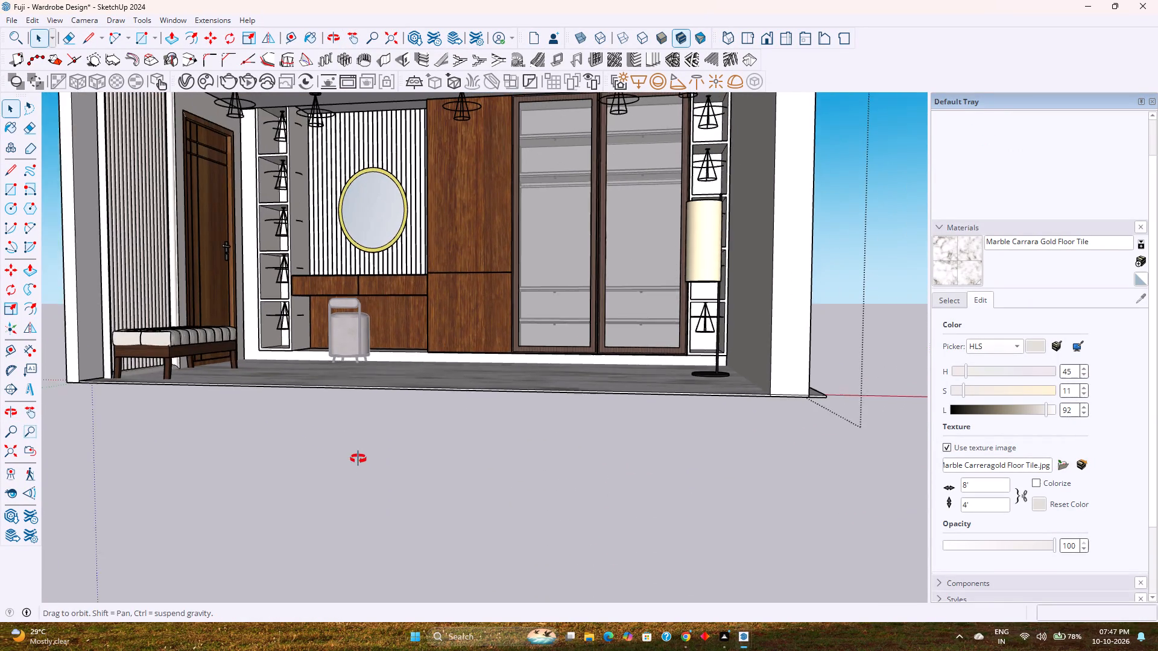
pyautogui.moveTo(358, 459); pyautogui.dragTo(374, 439, button='middle')
pyautogui.scroll(1, 746, 352)
pyautogui.moveTo(804, 348); pyautogui.dragTo(654, 412, button='middle')
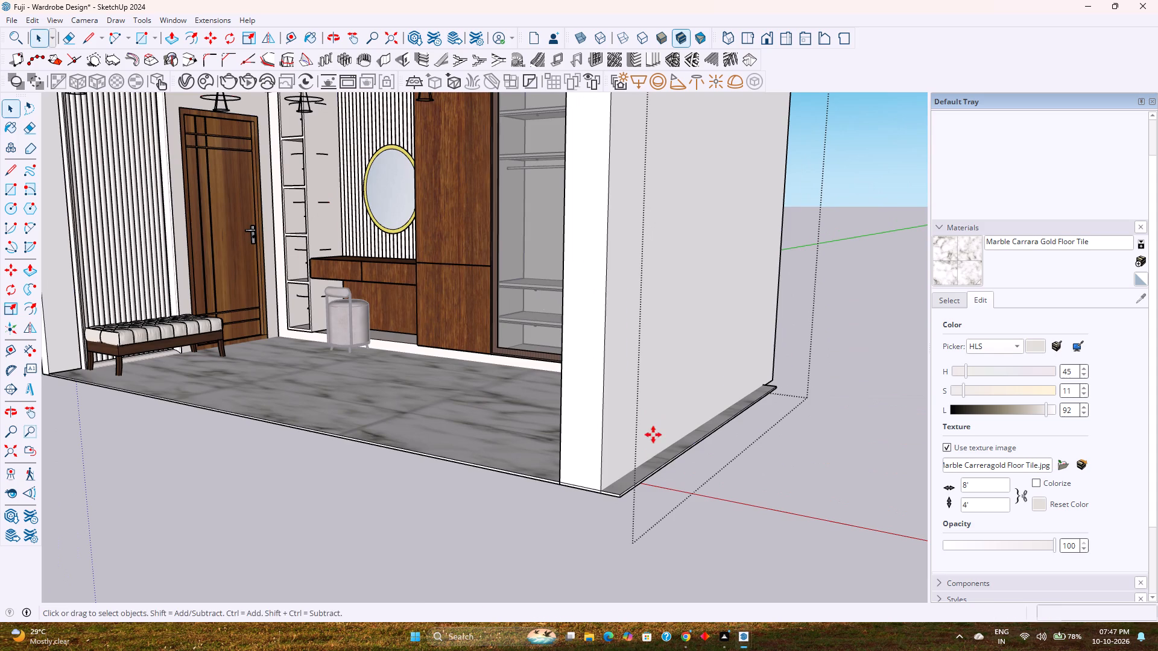
pyautogui.press('m')
pyautogui.press('Escape')
pyautogui.press('space')
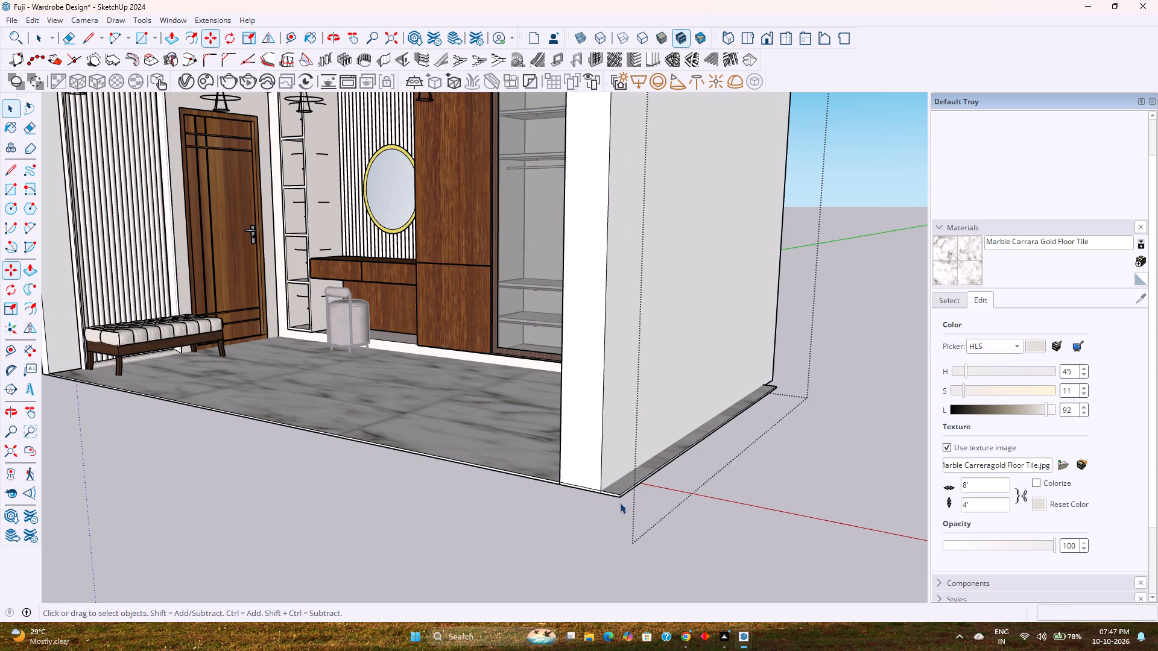
pyautogui.doubleClick(614, 491)
pyautogui.click(615, 492)
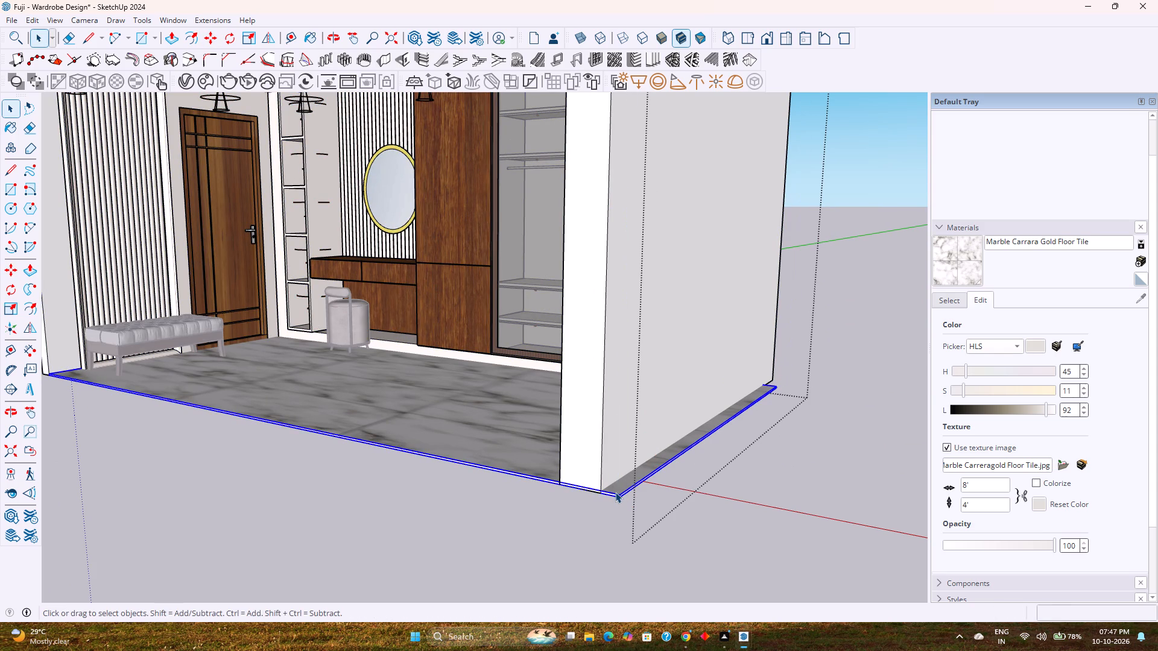
pyautogui.press('m')
pyautogui.scroll(8, 619, 500)
pyautogui.click(622, 486)
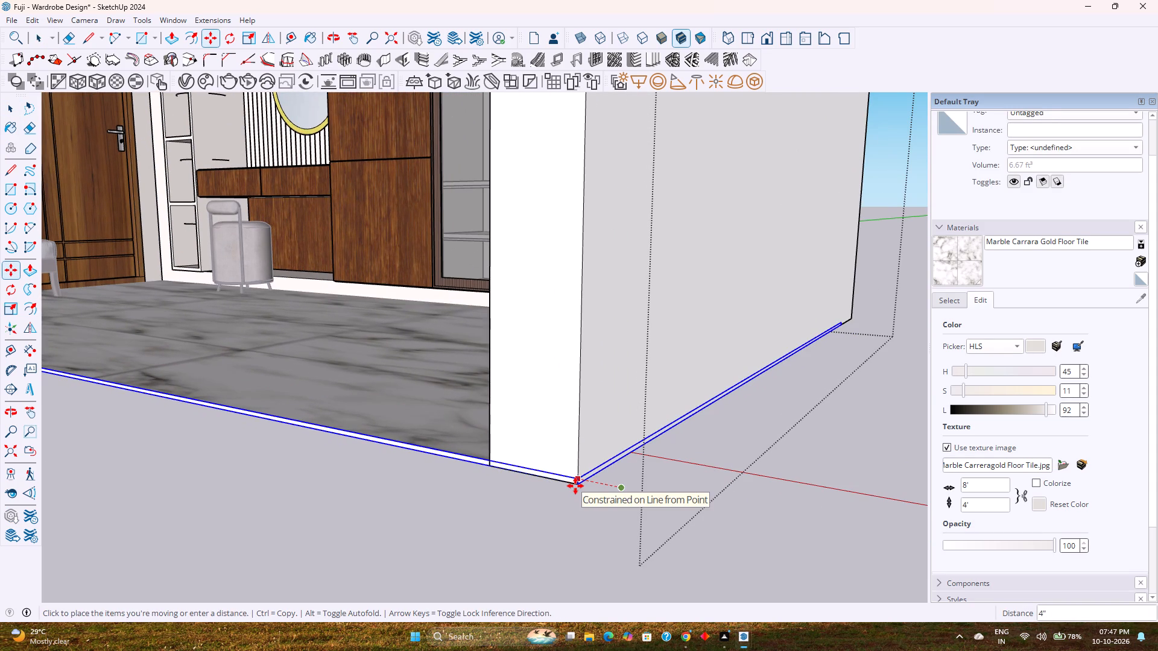
pyautogui.scroll(12, 575, 486)
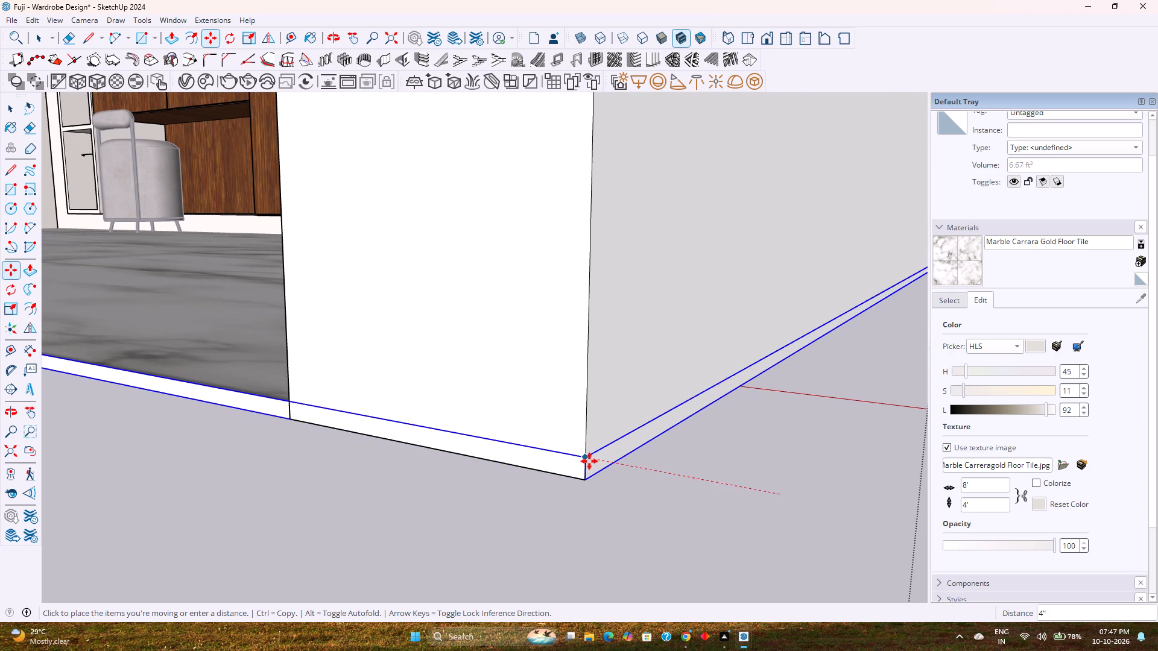
pyautogui.click(589, 461)
pyautogui.press('space')
pyautogui.scroll(-9, 530, 538)
pyautogui.press('Escape')
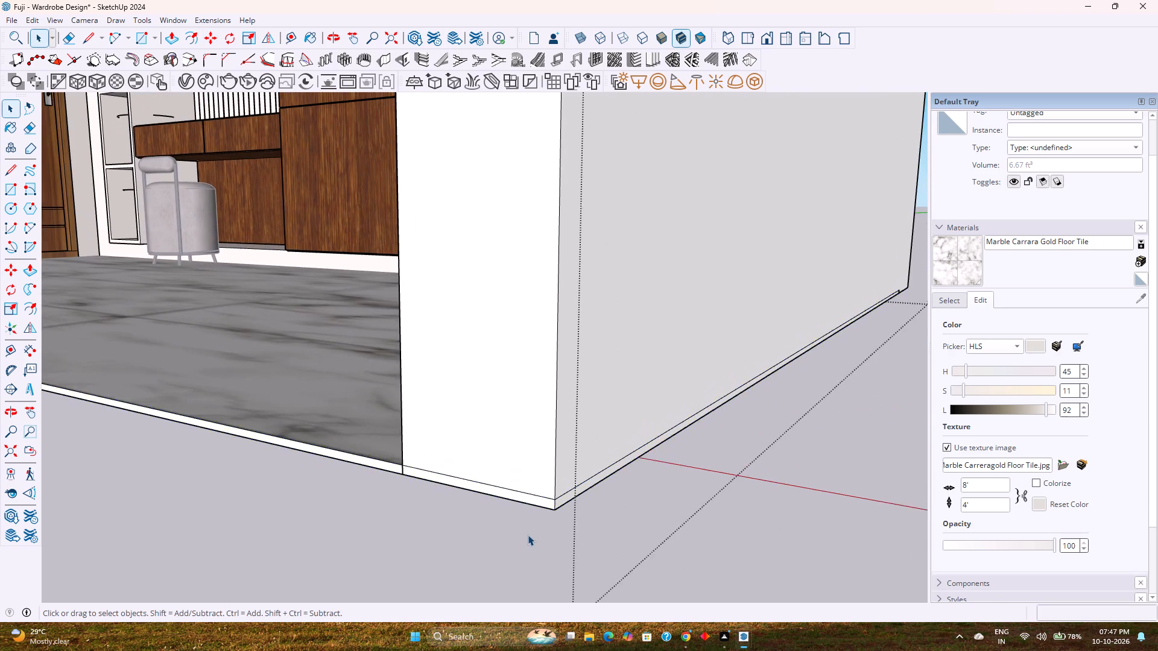
# Select the floor slab inside the room group and move it down 1/2" at the wall's bottom corner.
pyautogui.scroll(-14, 528, 533)
pyautogui.moveTo(465, 490); pyautogui.dragTo(633, 469, button='middle')
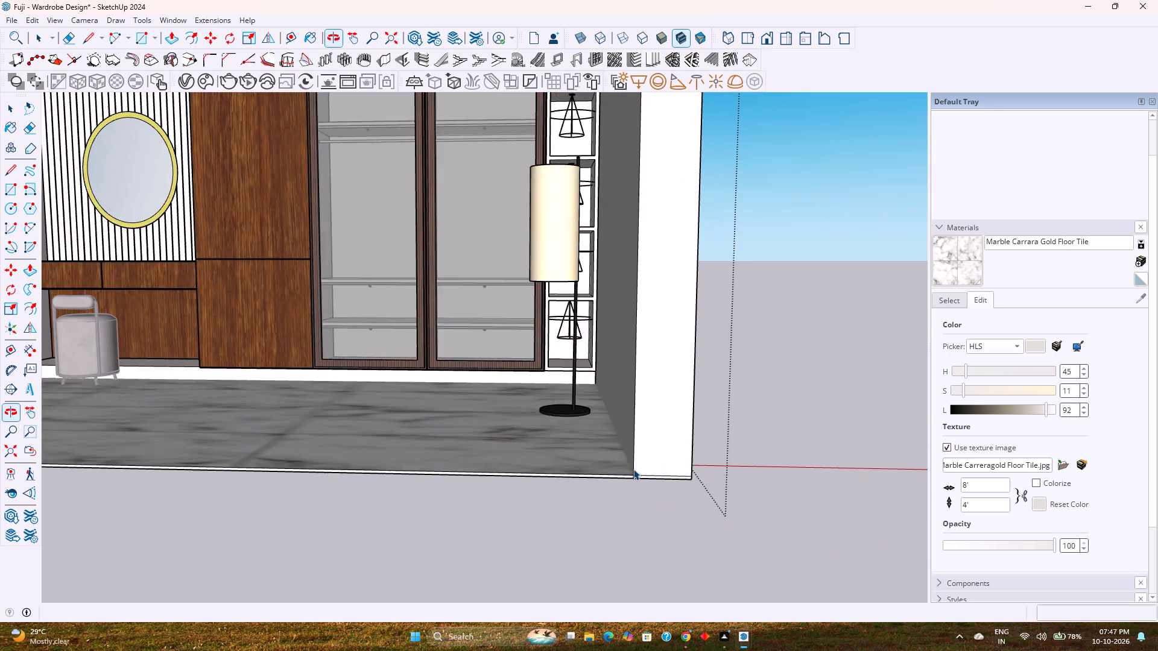
pyautogui.scroll(-8, 633, 469)
pyautogui.moveTo(369, 498); pyautogui.dragTo(738, 476, button='middle')
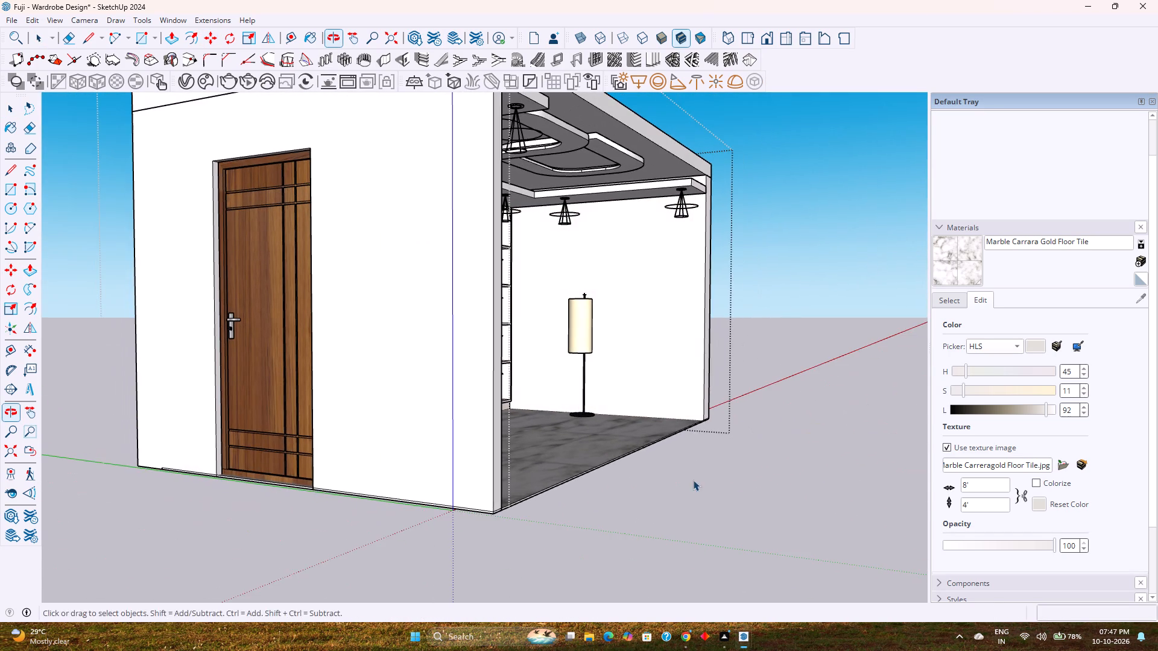
pyautogui.moveTo(299, 521); pyautogui.dragTo(609, 331, button='middle')
pyautogui.scroll(2, 472, 351)
pyautogui.moveTo(473, 335); pyautogui.dragTo(458, 352, button='middle')
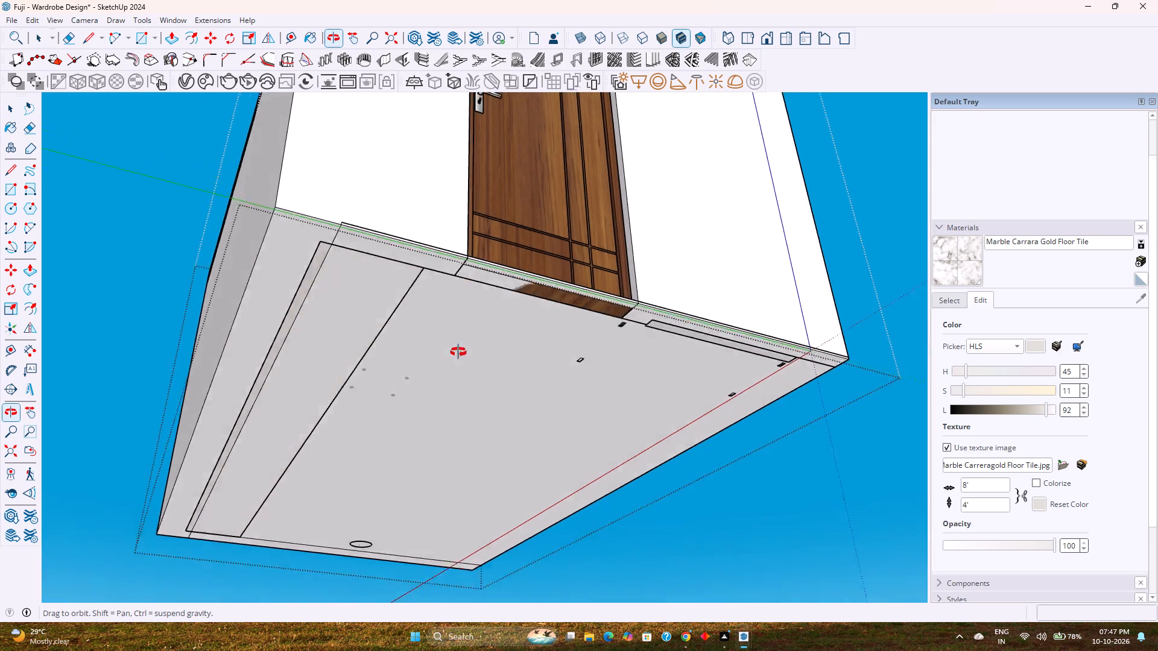
pyautogui.moveTo(458, 352); pyautogui.dragTo(81, 554, button='middle')
pyautogui.doubleClick(628, 482)
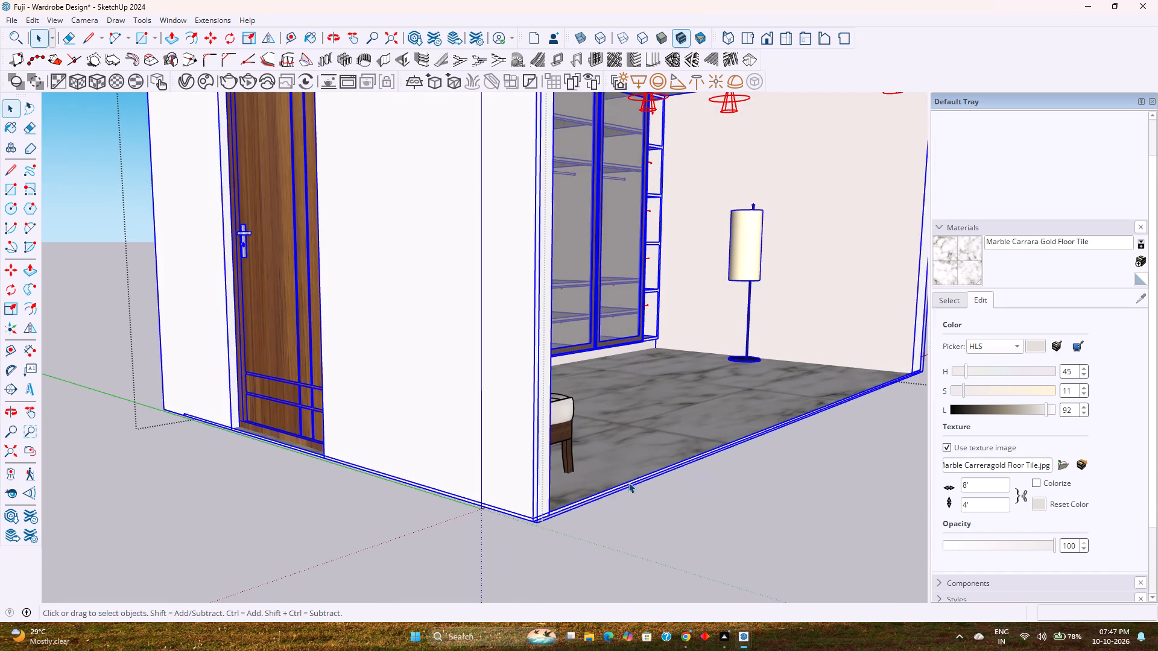
pyautogui.scroll(4, 561, 494)
pyautogui.click(516, 499)
pyautogui.click(531, 498)
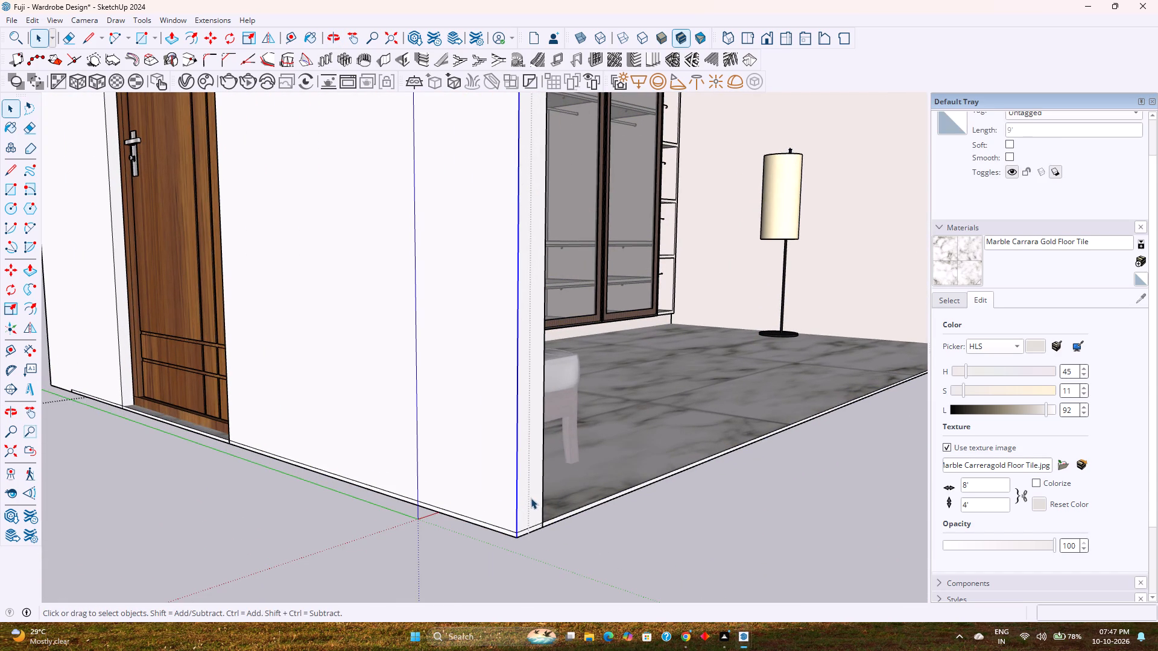
pyautogui.click(598, 495)
pyautogui.click(530, 495)
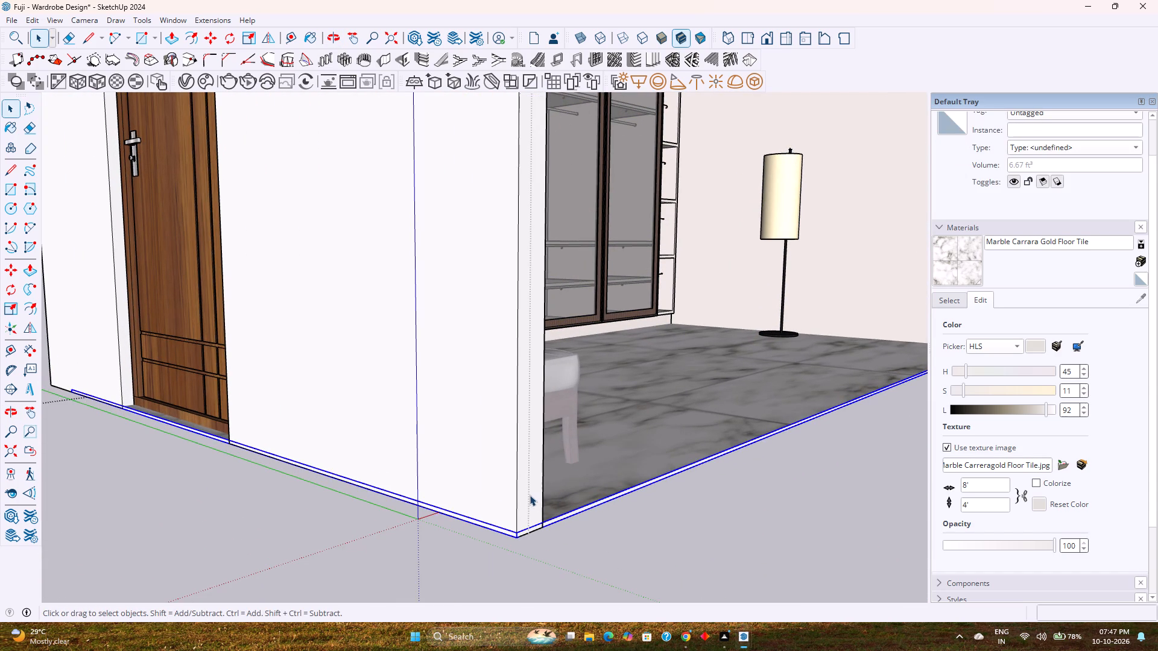
pyautogui.click(579, 503)
pyautogui.moveTo(549, 555); pyautogui.dragTo(421, 462, button='middle')
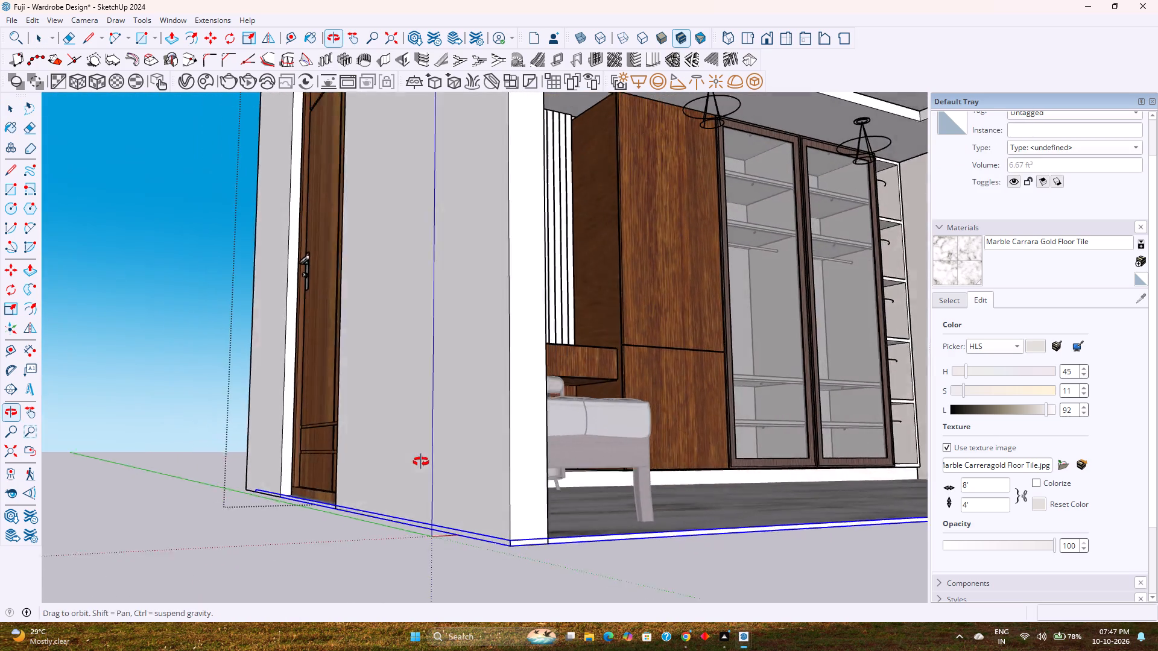
pyautogui.moveTo(421, 462); pyautogui.dragTo(414, 458, button='middle')
pyautogui.scroll(7, 584, 572)
pyautogui.press('m')
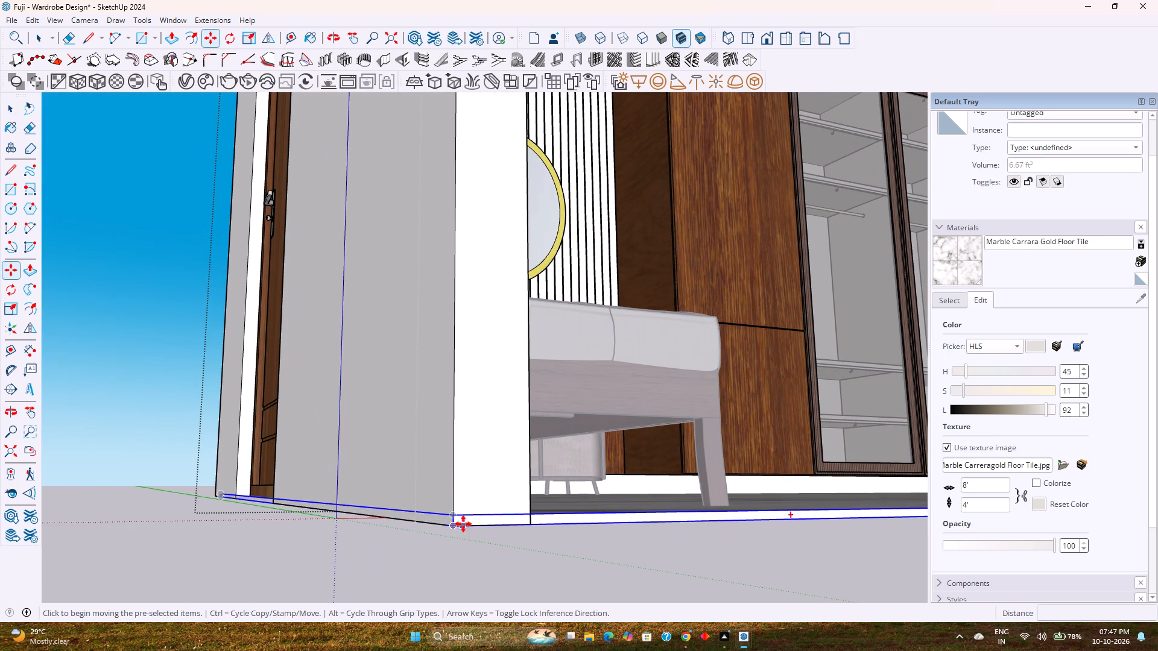
pyautogui.click(451, 516)
pyautogui.click(451, 524)
pyautogui.moveTo(440, 539); pyautogui.dragTo(487, 529, button='middle')
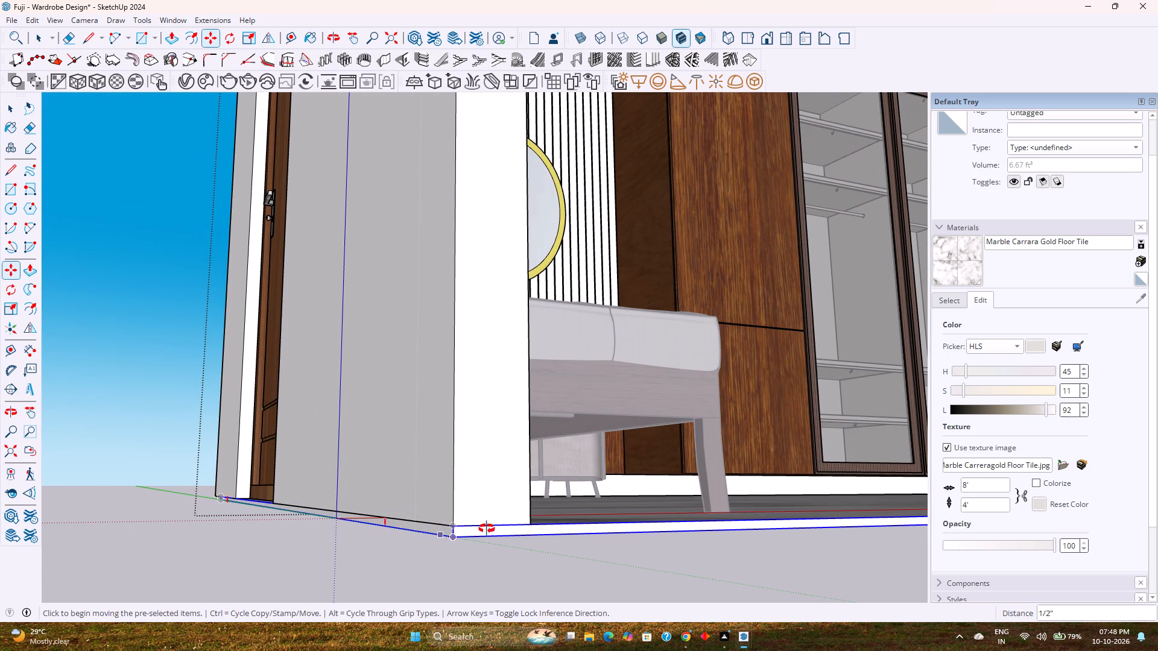
# Scale the floor slab along the green axis by about 1.10 to reach the outer wall face, and leave the group.
pyautogui.moveTo(487, 529); pyautogui.dragTo(756, 523, button='middle')
pyautogui.scroll(-8, 729, 523)
pyautogui.moveTo(411, 531); pyautogui.dragTo(731, 433, button='middle')
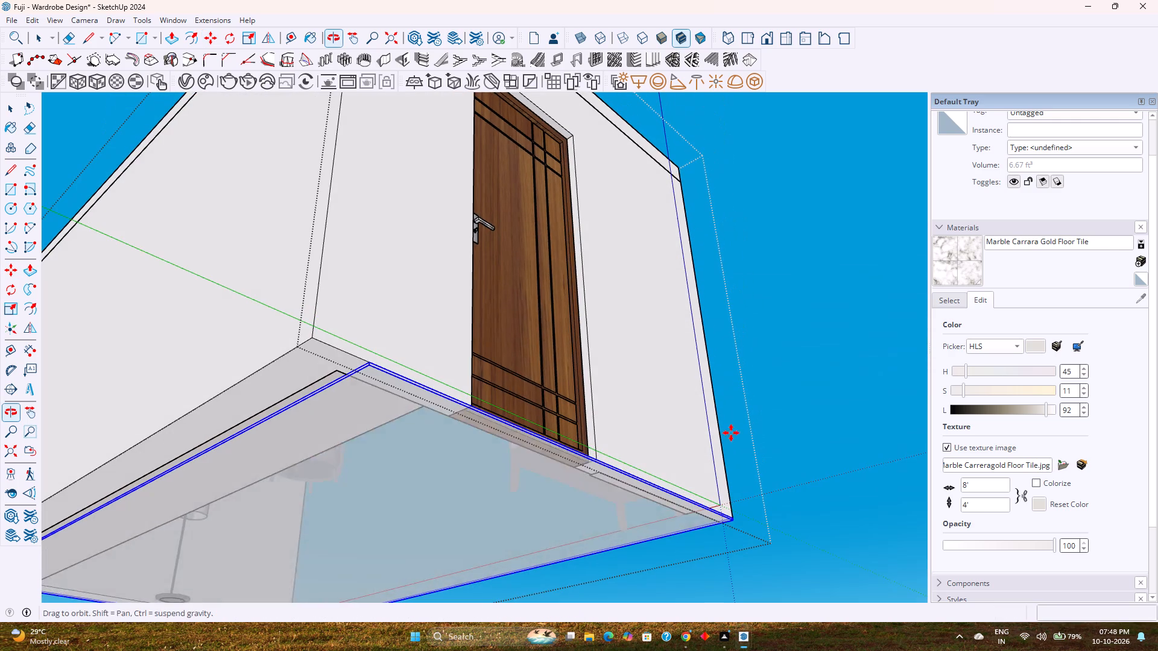
pyautogui.press('s')
pyautogui.keyDown('shift'); pyautogui.moveTo(183, 513); pyautogui.dragTo(215, 497, button='middle'); pyautogui.keyUp('shift')
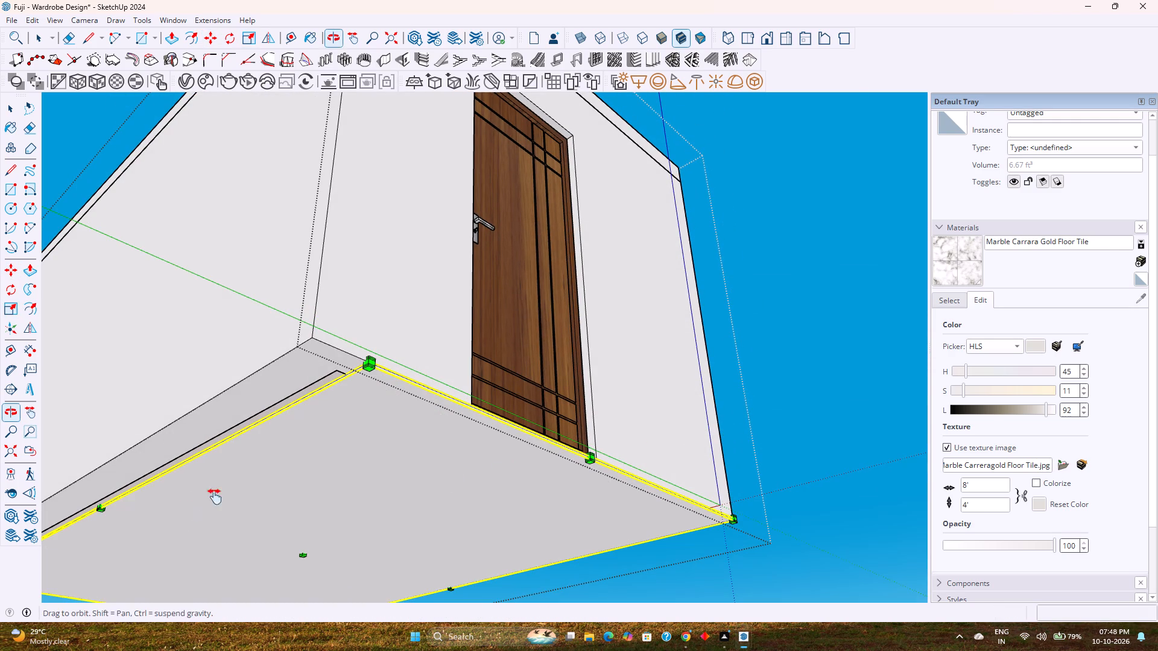
pyautogui.keyDown('shift'); pyautogui.moveTo(215, 497); pyautogui.dragTo(451, 428, button='middle'); pyautogui.keyUp('shift')
pyautogui.keyDown('shift'); pyautogui.scroll(-1, 369, 438); pyautogui.keyUp('shift')
pyautogui.scroll(17, 383, 432)
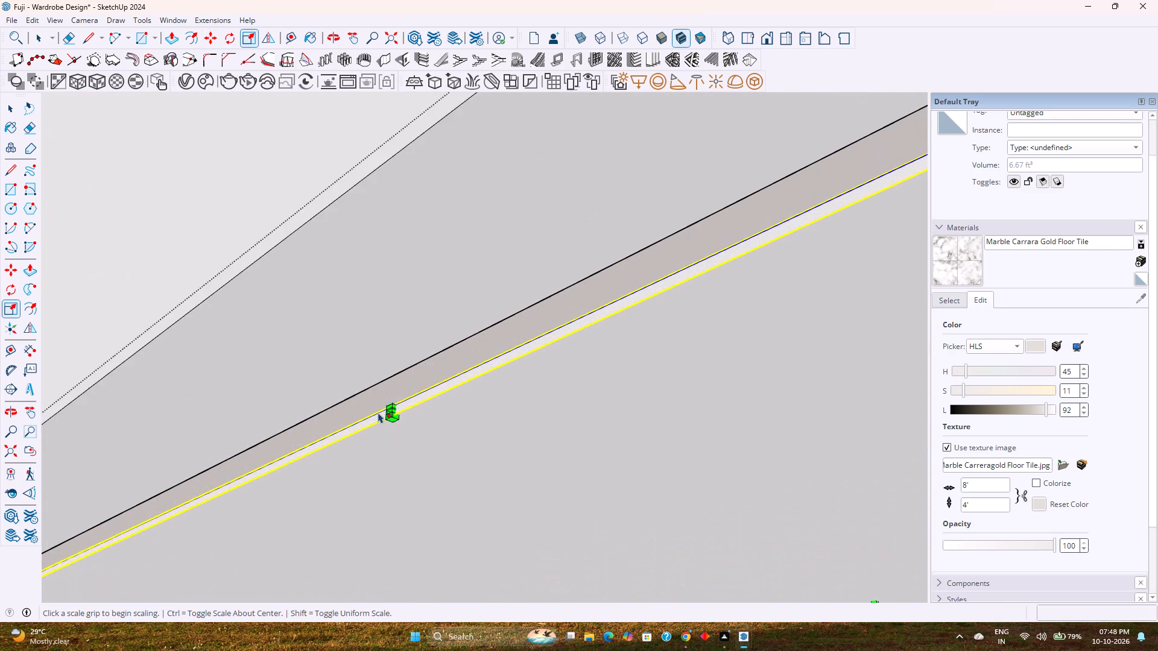
pyautogui.scroll(10, 378, 412)
pyautogui.click(398, 401)
pyautogui.scroll(-3, 395, 396)
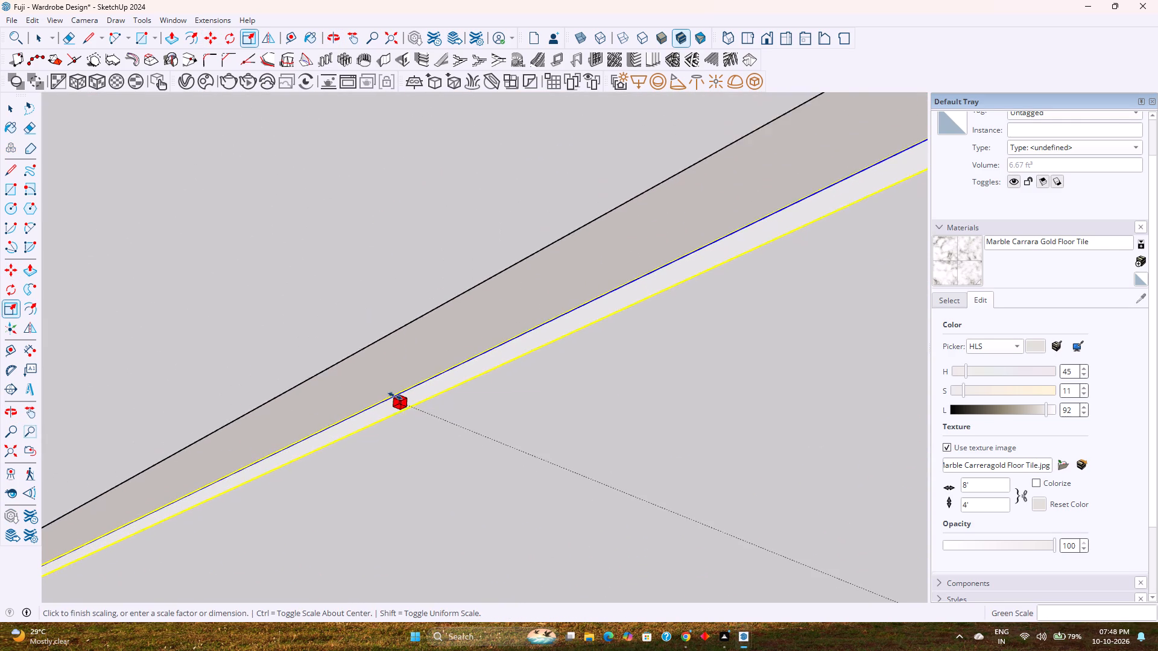
pyautogui.scroll(-18, 395, 396)
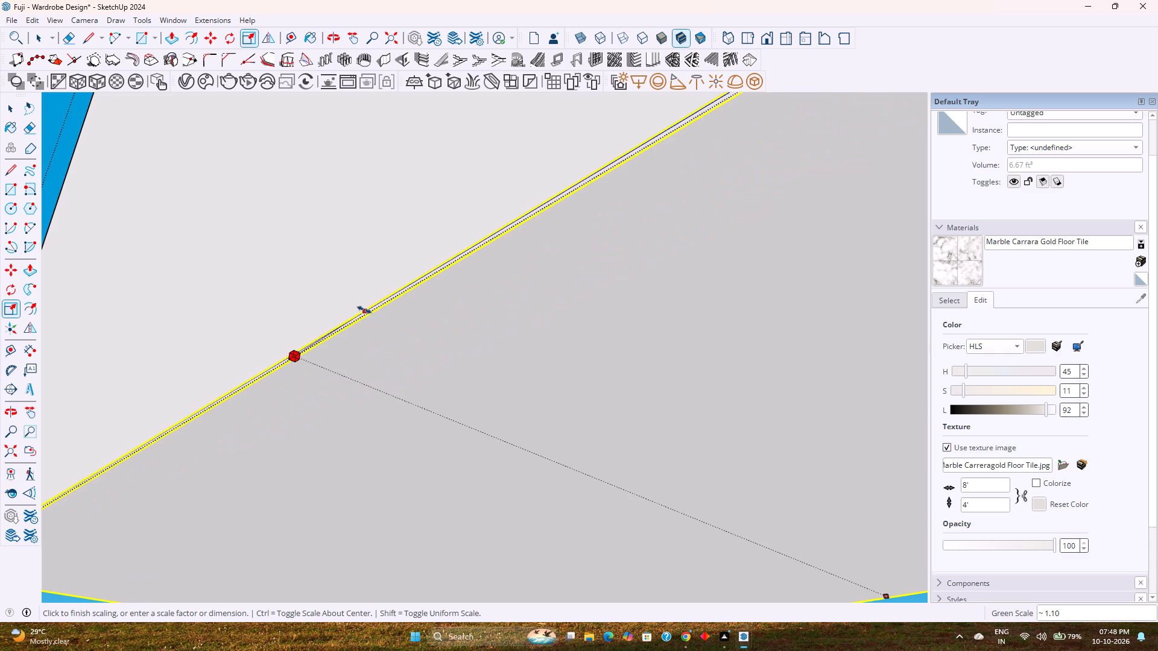
pyautogui.click(364, 310)
pyautogui.scroll(-7, 364, 313)
pyautogui.press('space')
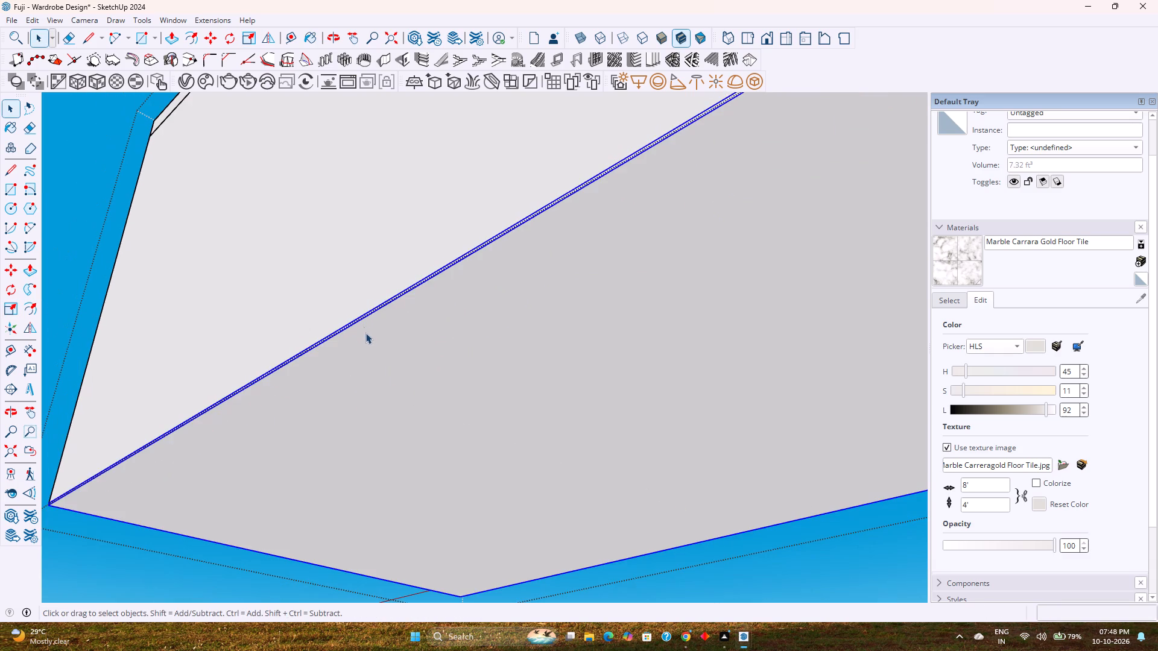
pyautogui.press('Escape')
pyautogui.scroll(-9, 383, 373)
pyautogui.moveTo(484, 382); pyautogui.dragTo(252, 552, button='middle')
pyautogui.moveTo(571, 419); pyautogui.dragTo(271, 536, button='middle')
pyautogui.press('Escape')
# Set the camera to the standard right view of the furnished room and save the model.
pyautogui.moveTo(758, 484); pyautogui.dragTo(422, 544, button='middle')
pyautogui.moveTo(422, 544); pyautogui.dragTo(442, 471, button='middle')
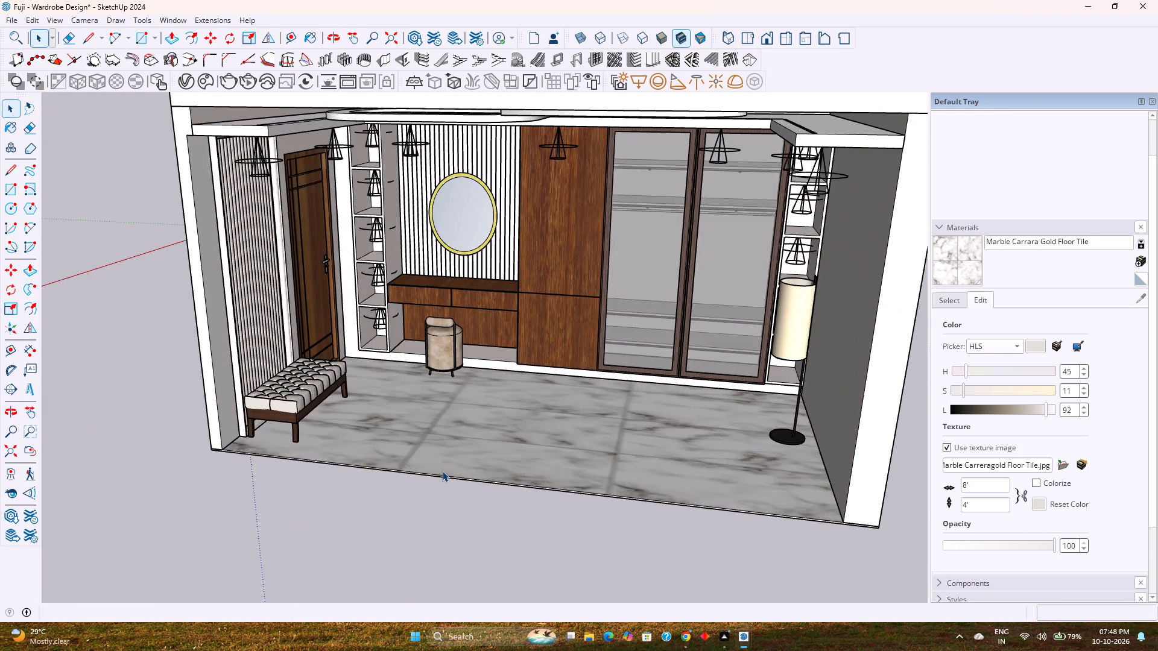
pyautogui.scroll(-3, 443, 472)
pyautogui.click(787, 44)
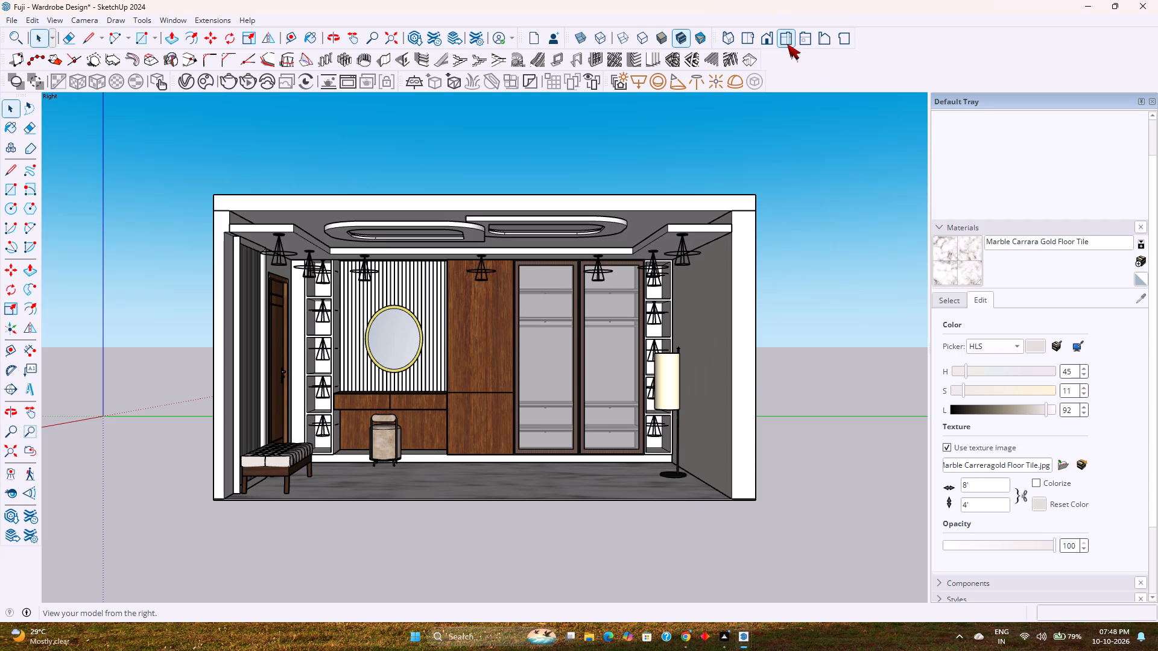
pyautogui.hotkey('ctrl', 's')
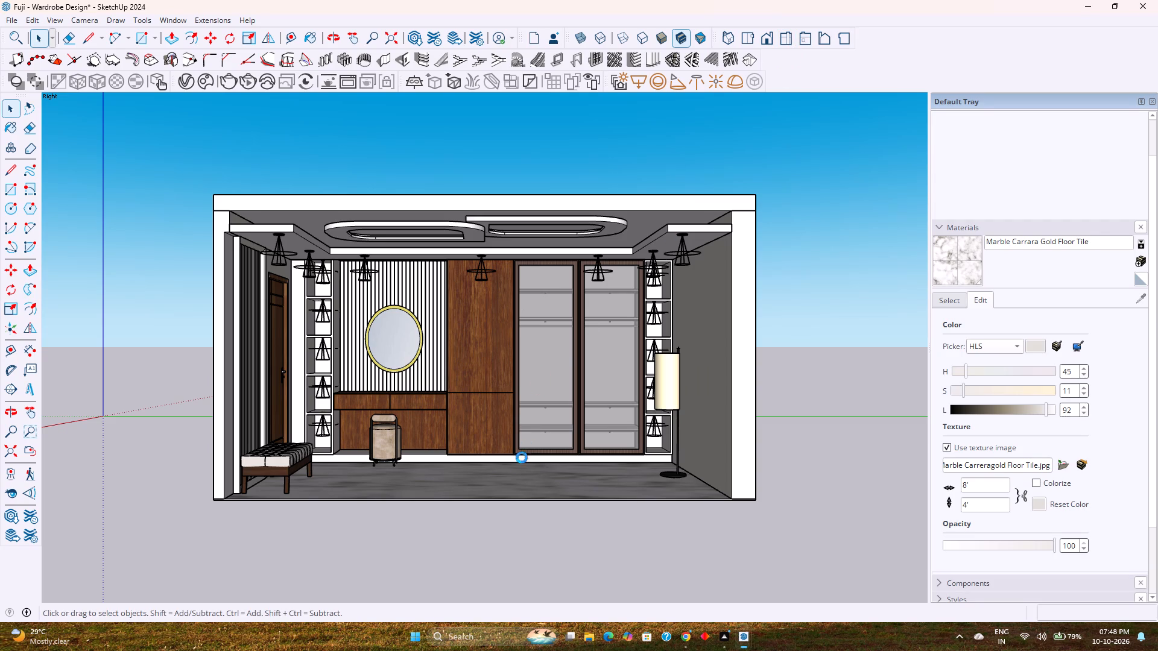
# Select the whole room and rotate it a quarter turn about its rear roof corner so the open side faces front.
pyautogui.scroll(-2, 607, 402)
pyautogui.moveTo(607, 399); pyautogui.dragTo(633, 488, button='middle')
pyautogui.scroll(-6, 634, 451)
pyautogui.moveTo(631, 442); pyautogui.dragTo(569, 468, button='middle')
pyautogui.moveTo(417, 288); pyautogui.dragTo(770, 568)
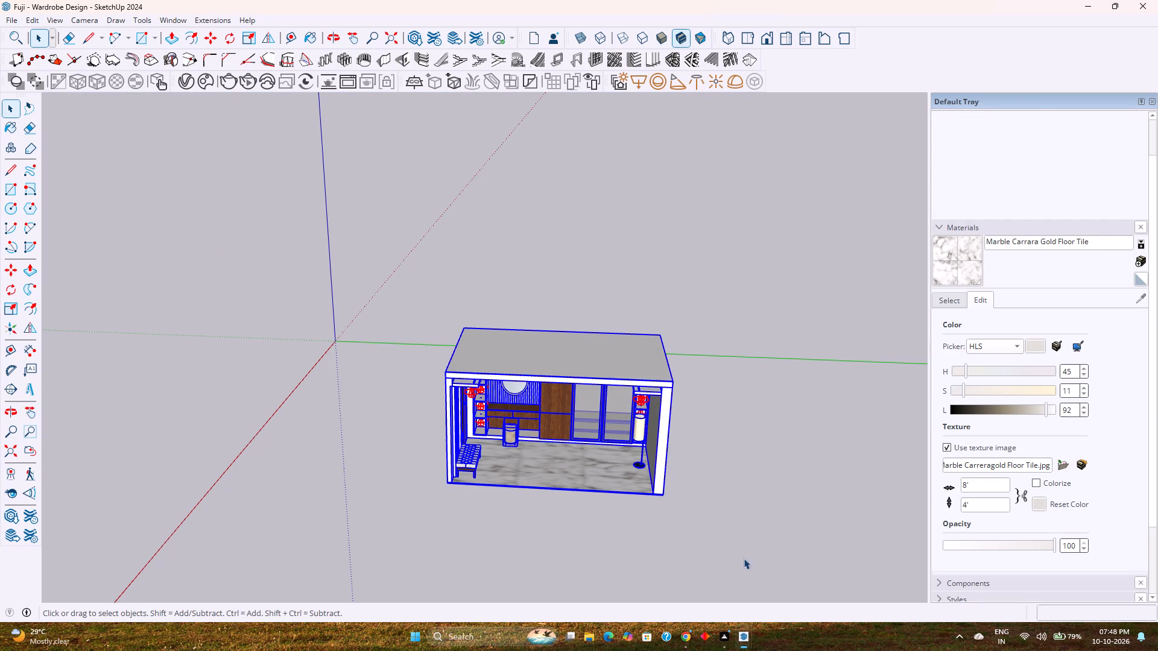
pyautogui.moveTo(691, 380); pyautogui.dragTo(698, 466, button='middle')
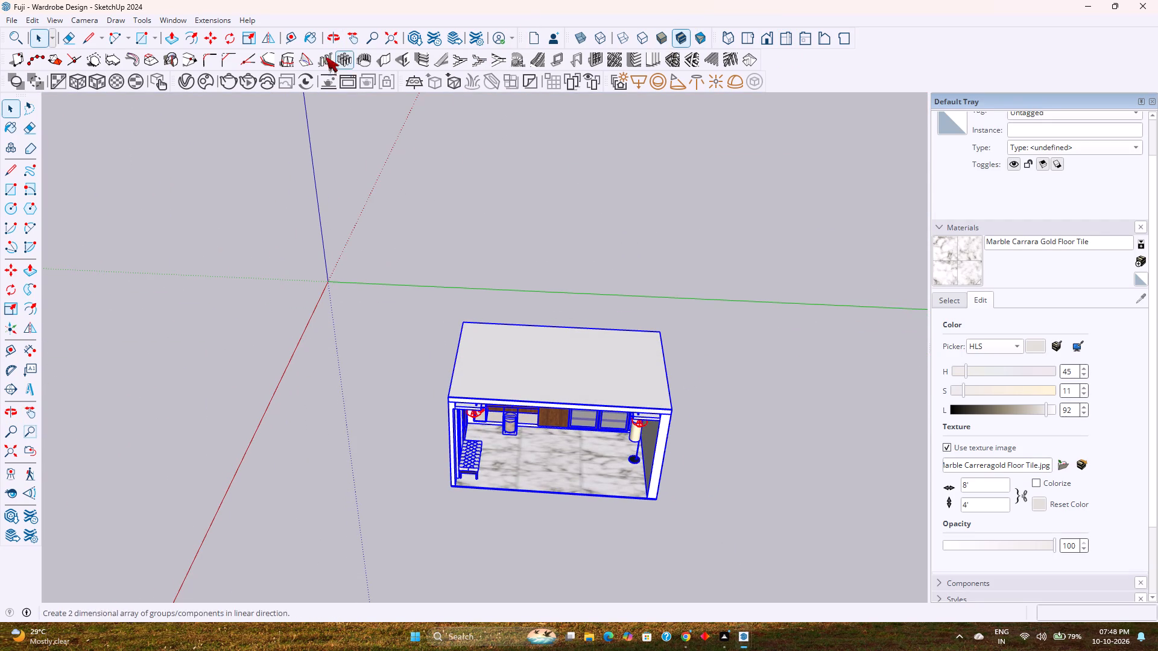
pyautogui.click(237, 40)
pyautogui.click(657, 337)
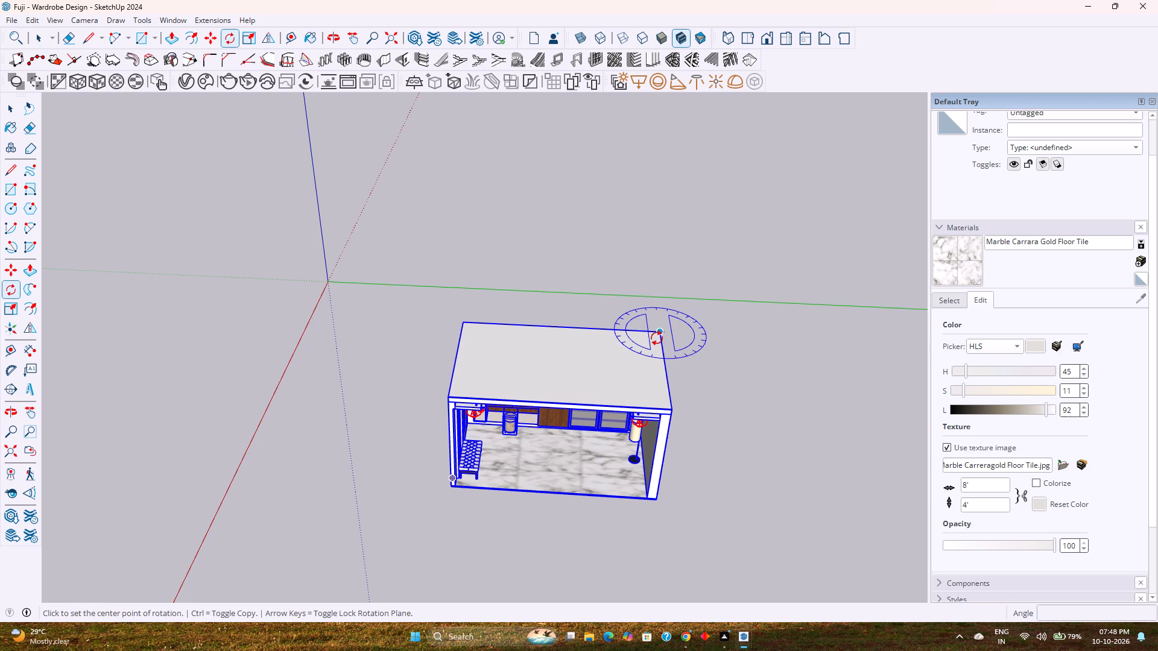
pyautogui.click(672, 410)
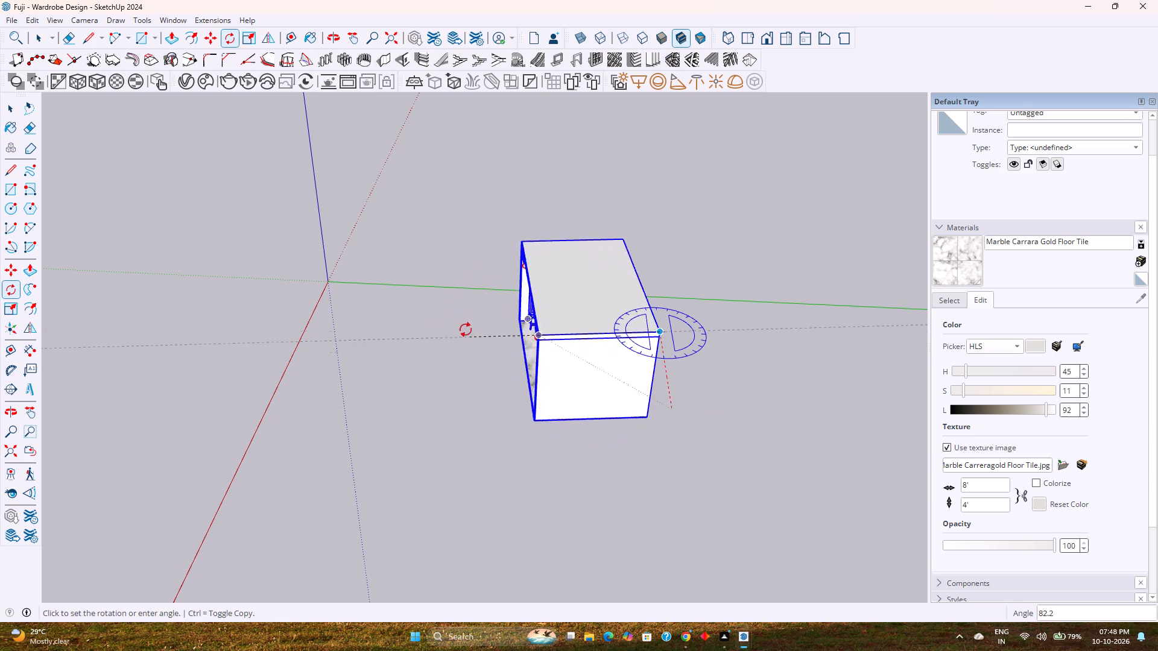
pyautogui.click(460, 321)
pyautogui.press('space')
# Deselect the room, frame it straight on in the standard front view, and save the model.
pyautogui.moveTo(469, 332); pyautogui.dragTo(739, 300, button='middle')
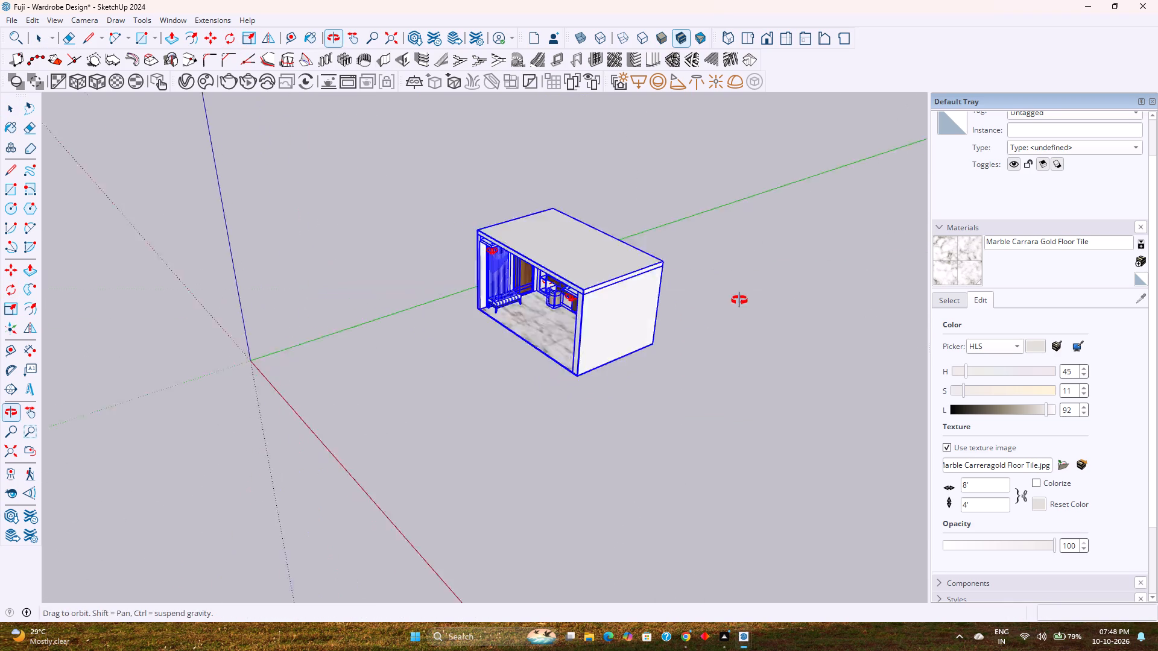
pyautogui.moveTo(739, 300); pyautogui.dragTo(882, 245, button='middle')
pyautogui.scroll(3, 475, 356)
pyautogui.click(762, 39)
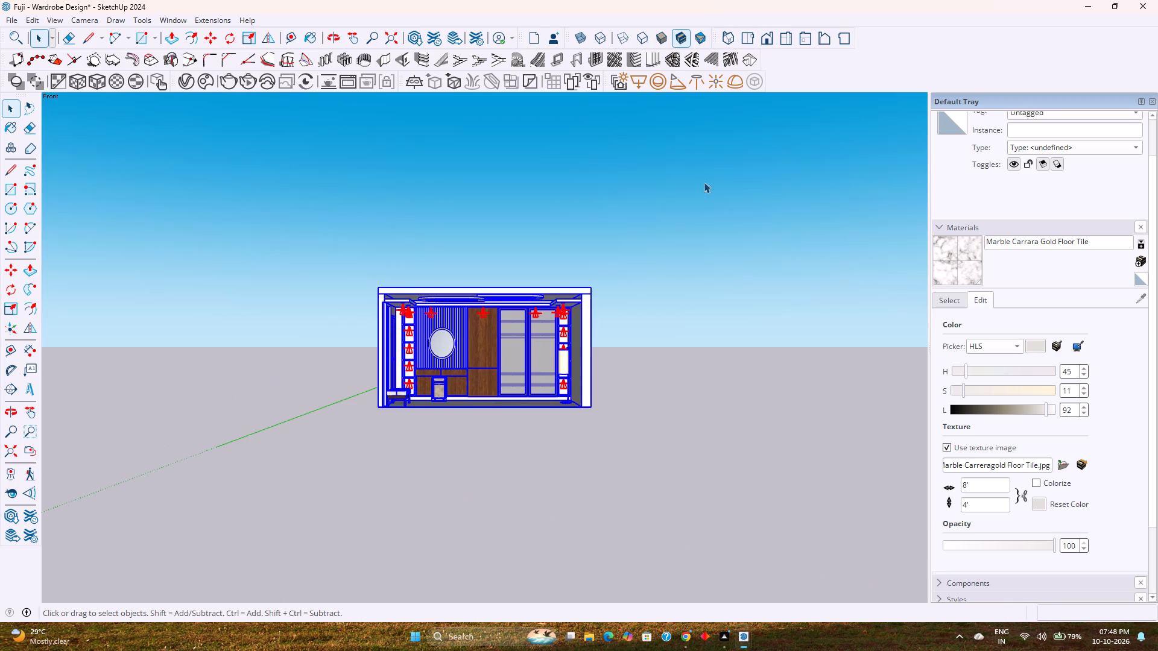
pyautogui.press('Escape')
pyautogui.press('Escape')
pyautogui.click(484, 505)
pyautogui.scroll(4, 509, 380)
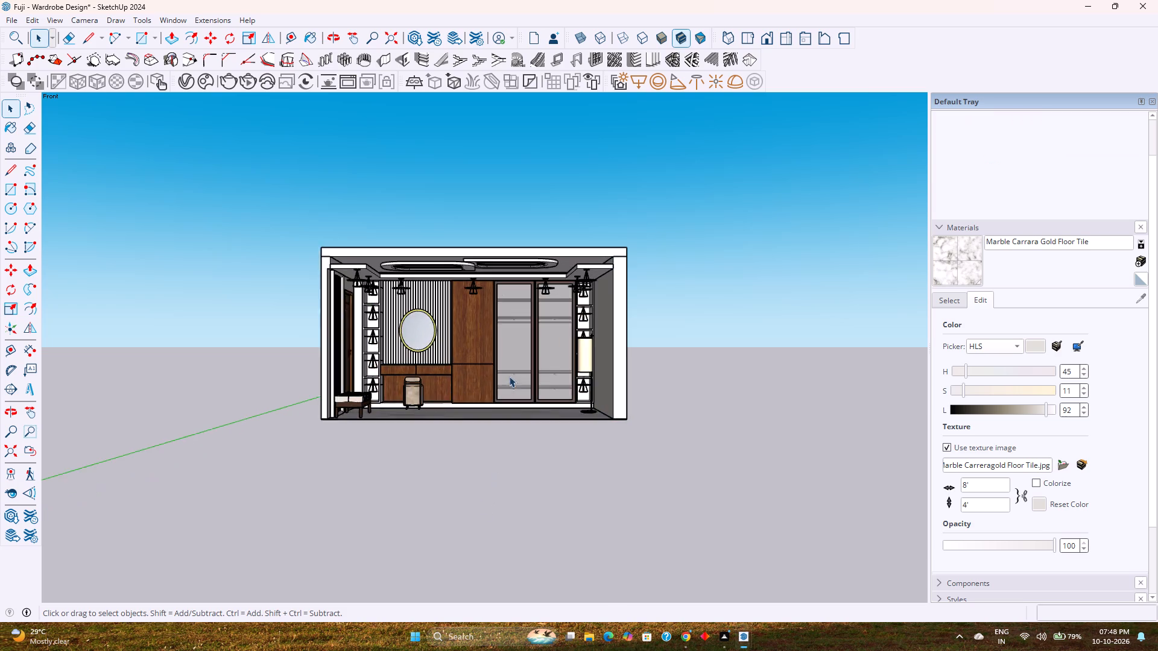
pyautogui.scroll(2, 509, 376)
pyautogui.click(764, 31)
pyautogui.scroll(3, 517, 324)
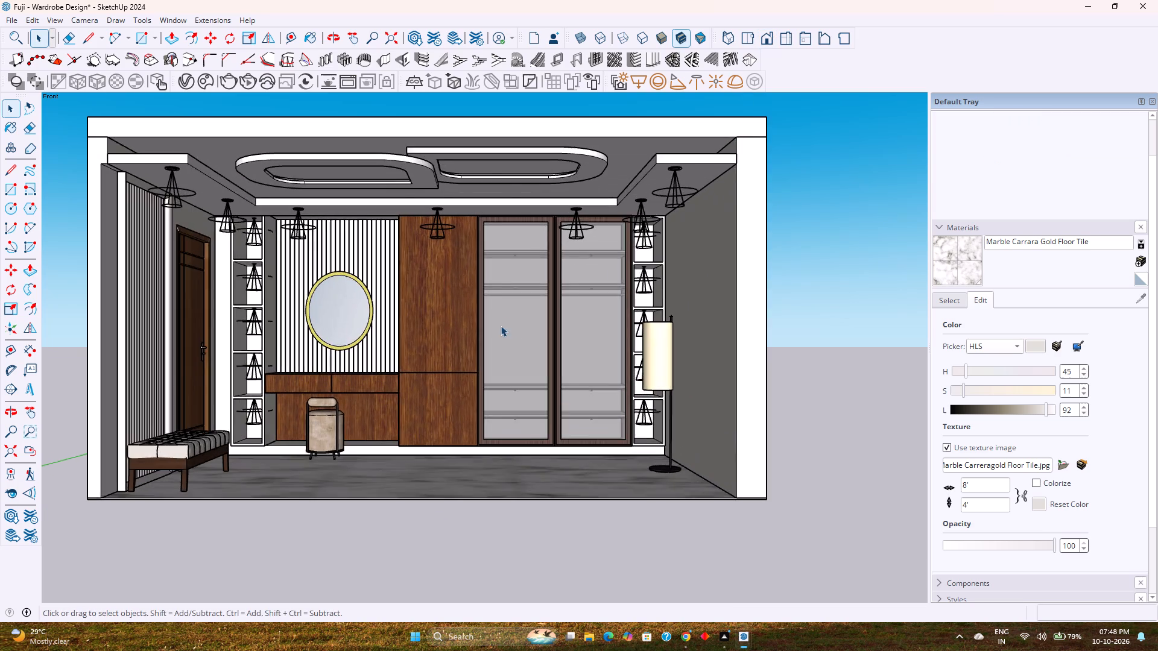
pyautogui.moveTo(501, 325); pyautogui.dragTo(521, 324, button='middle')
pyautogui.click(759, 43)
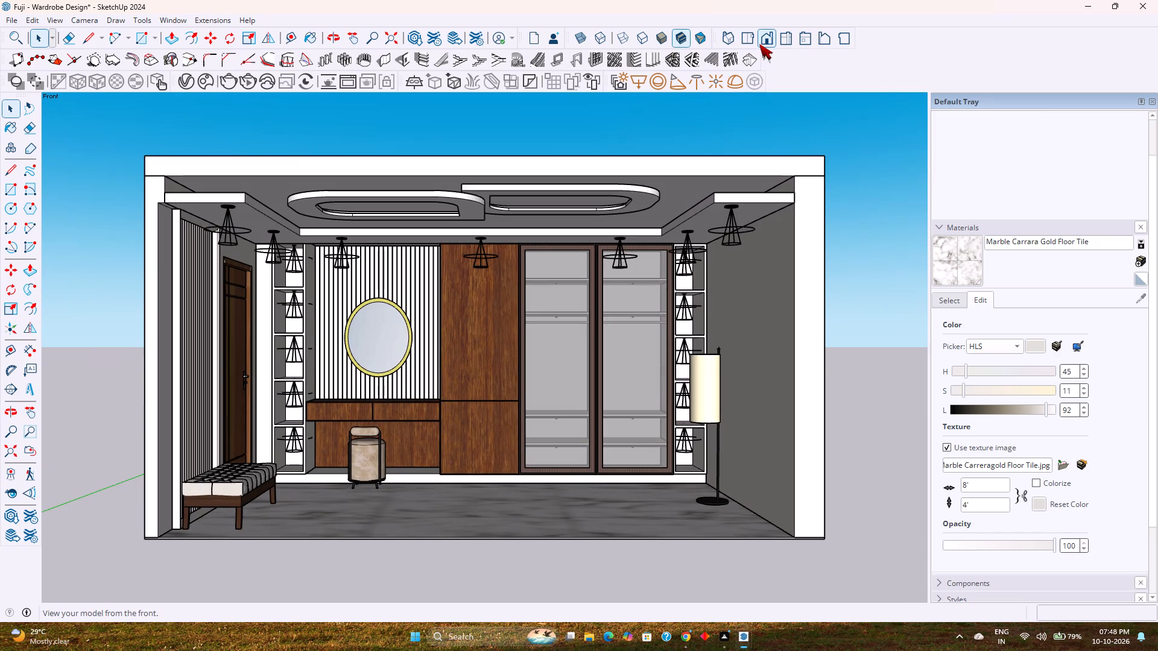
pyautogui.scroll(1, 391, 383)
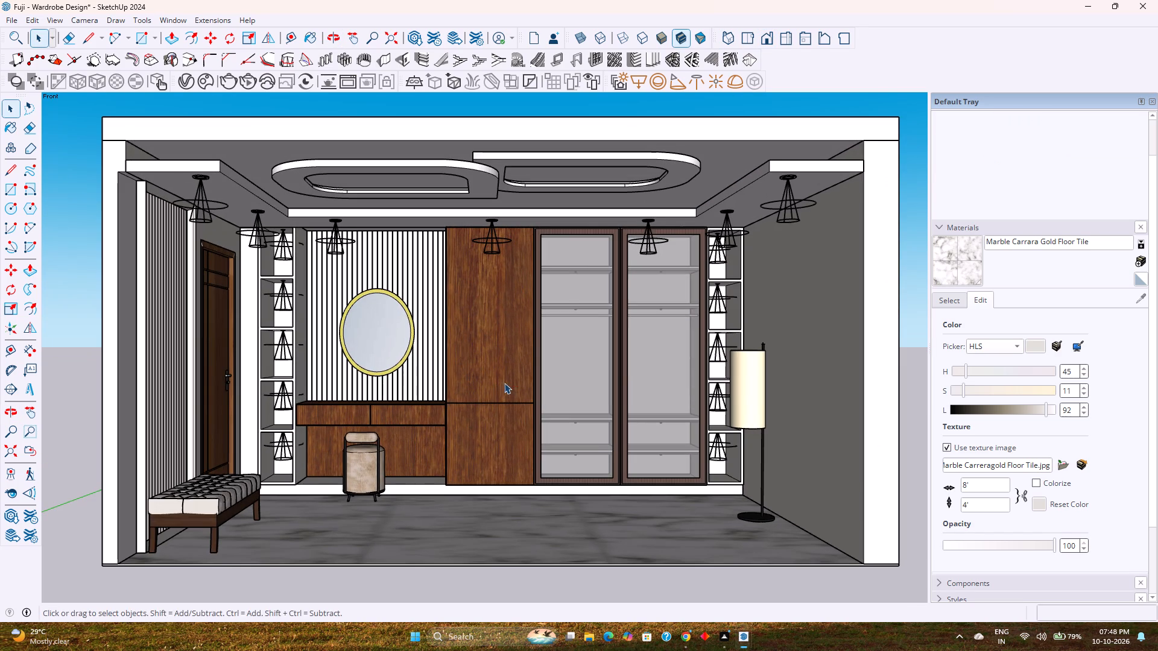
pyautogui.keyDown('shift'); pyautogui.moveTo(505, 383); pyautogui.dragTo(496, 383, button='middle'); pyautogui.keyUp('shift')
pyautogui.hotkey('ctrl', 's')
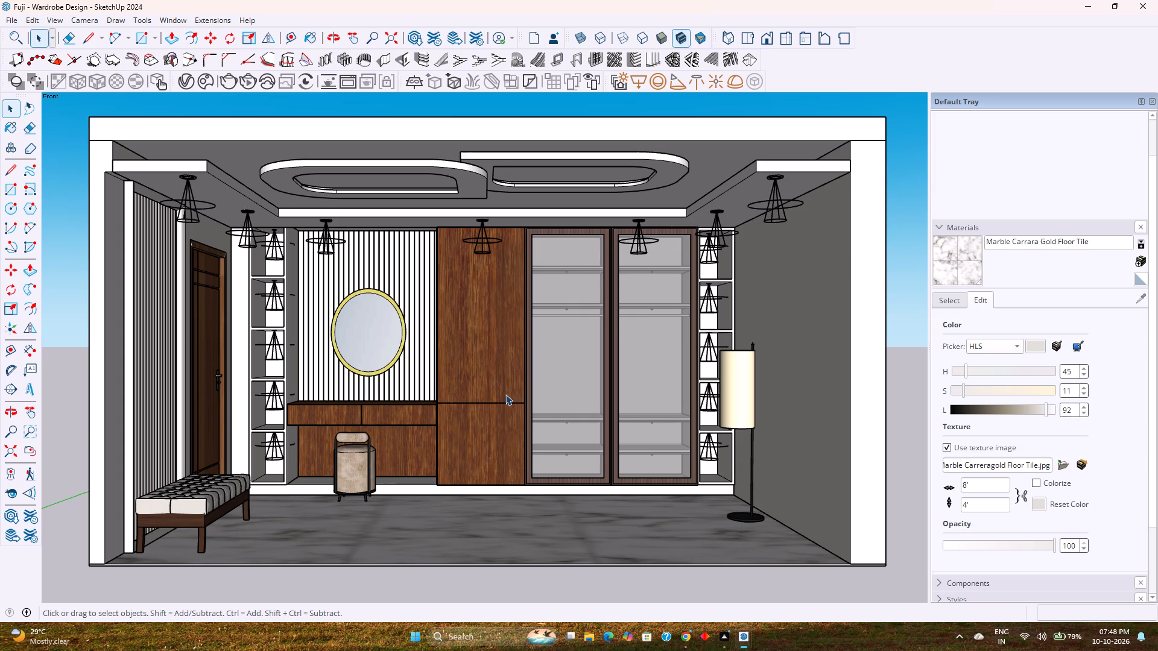
# Close SketchUp with the saved Fuji - Wardrobe Design model.
pyautogui.click(1138, 8)
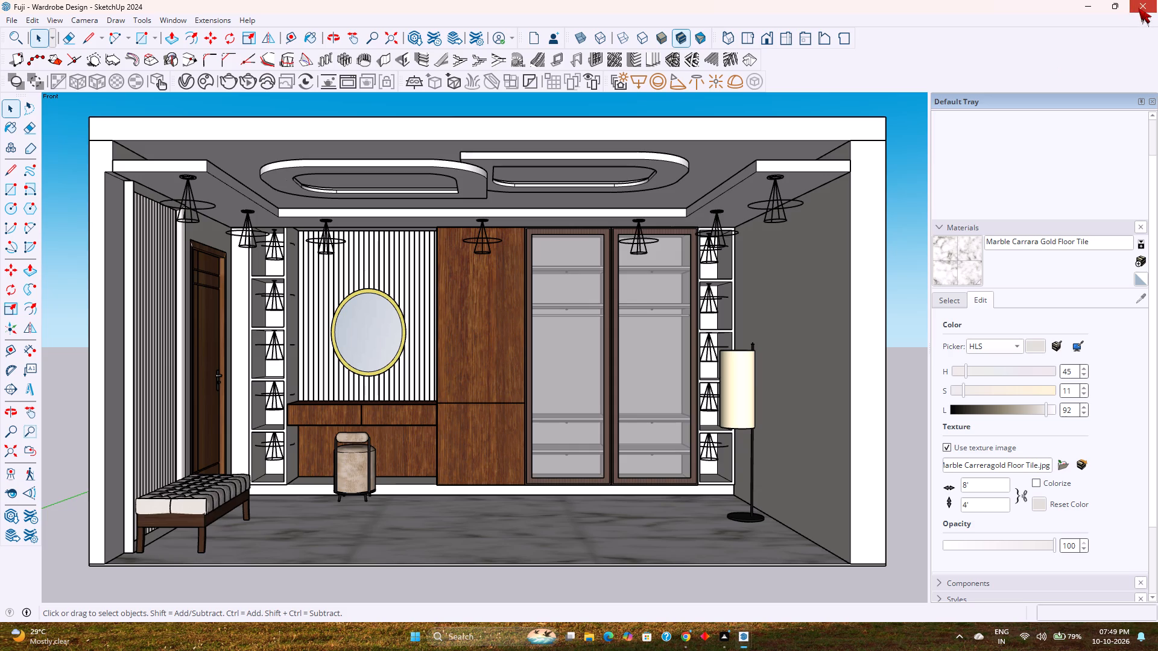